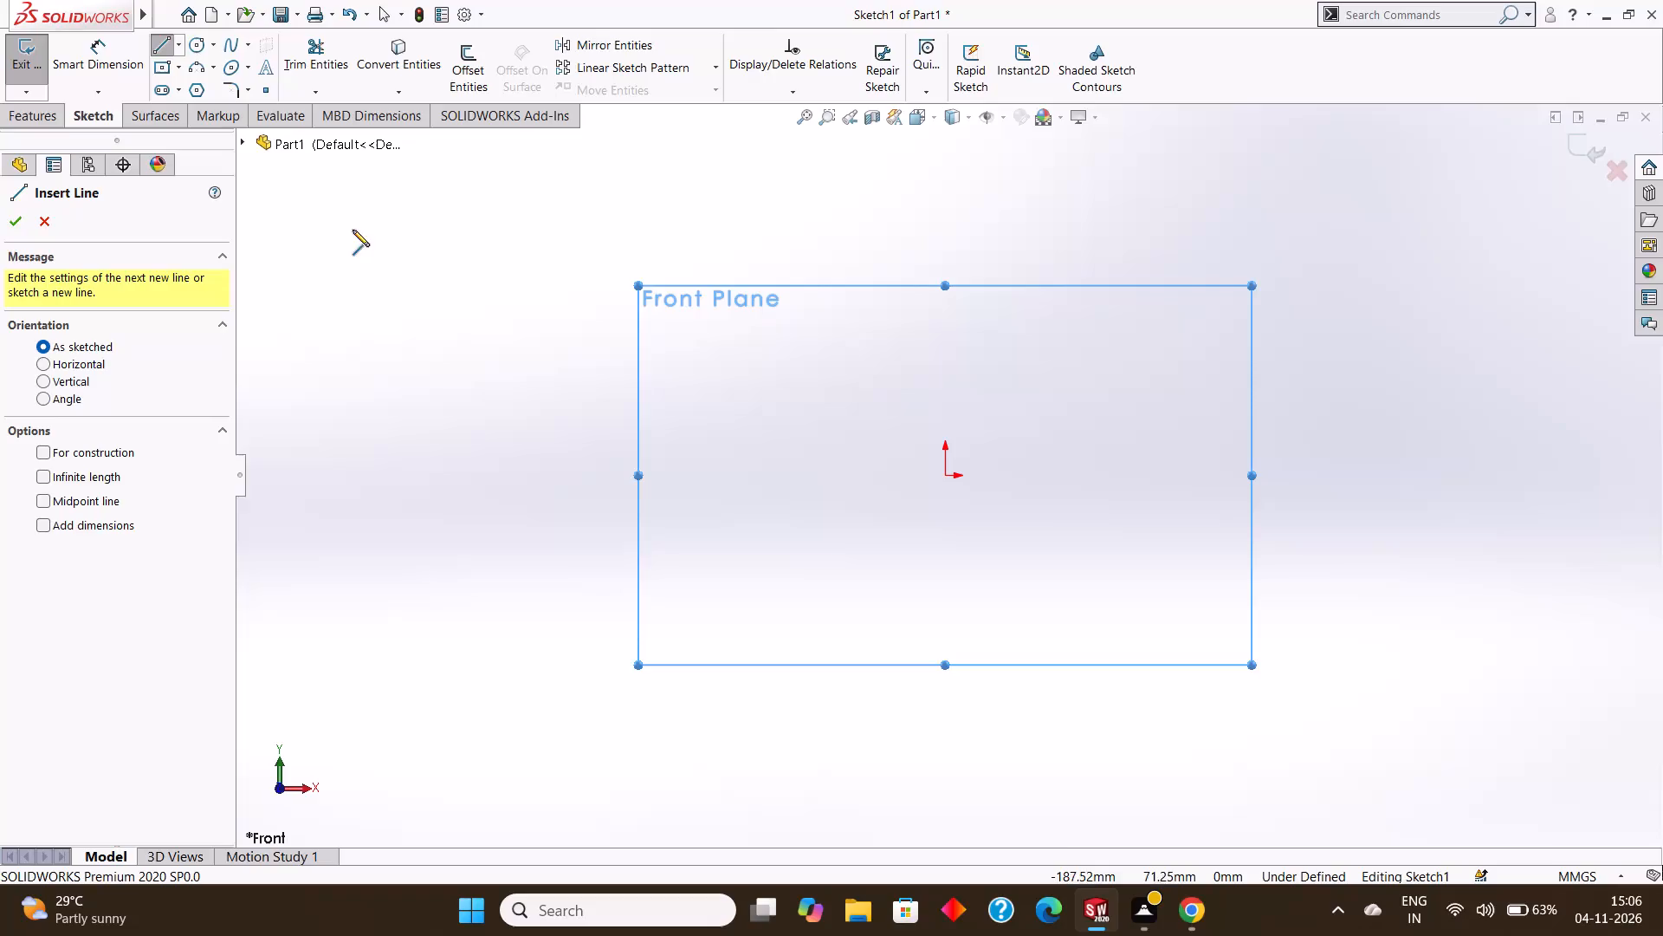
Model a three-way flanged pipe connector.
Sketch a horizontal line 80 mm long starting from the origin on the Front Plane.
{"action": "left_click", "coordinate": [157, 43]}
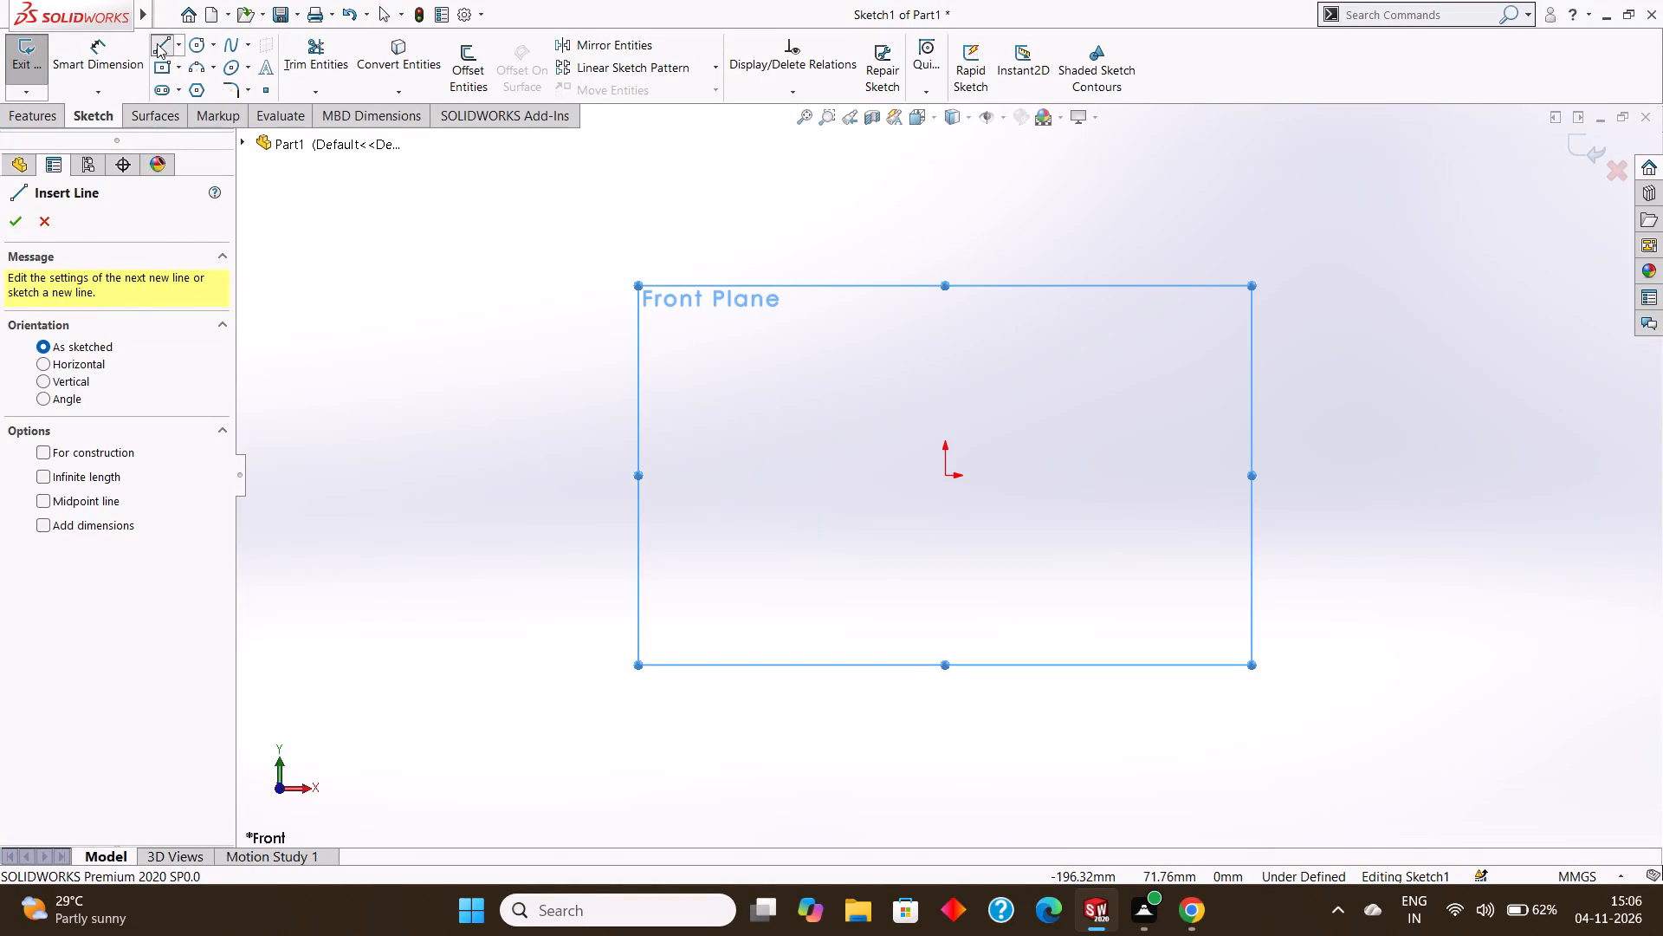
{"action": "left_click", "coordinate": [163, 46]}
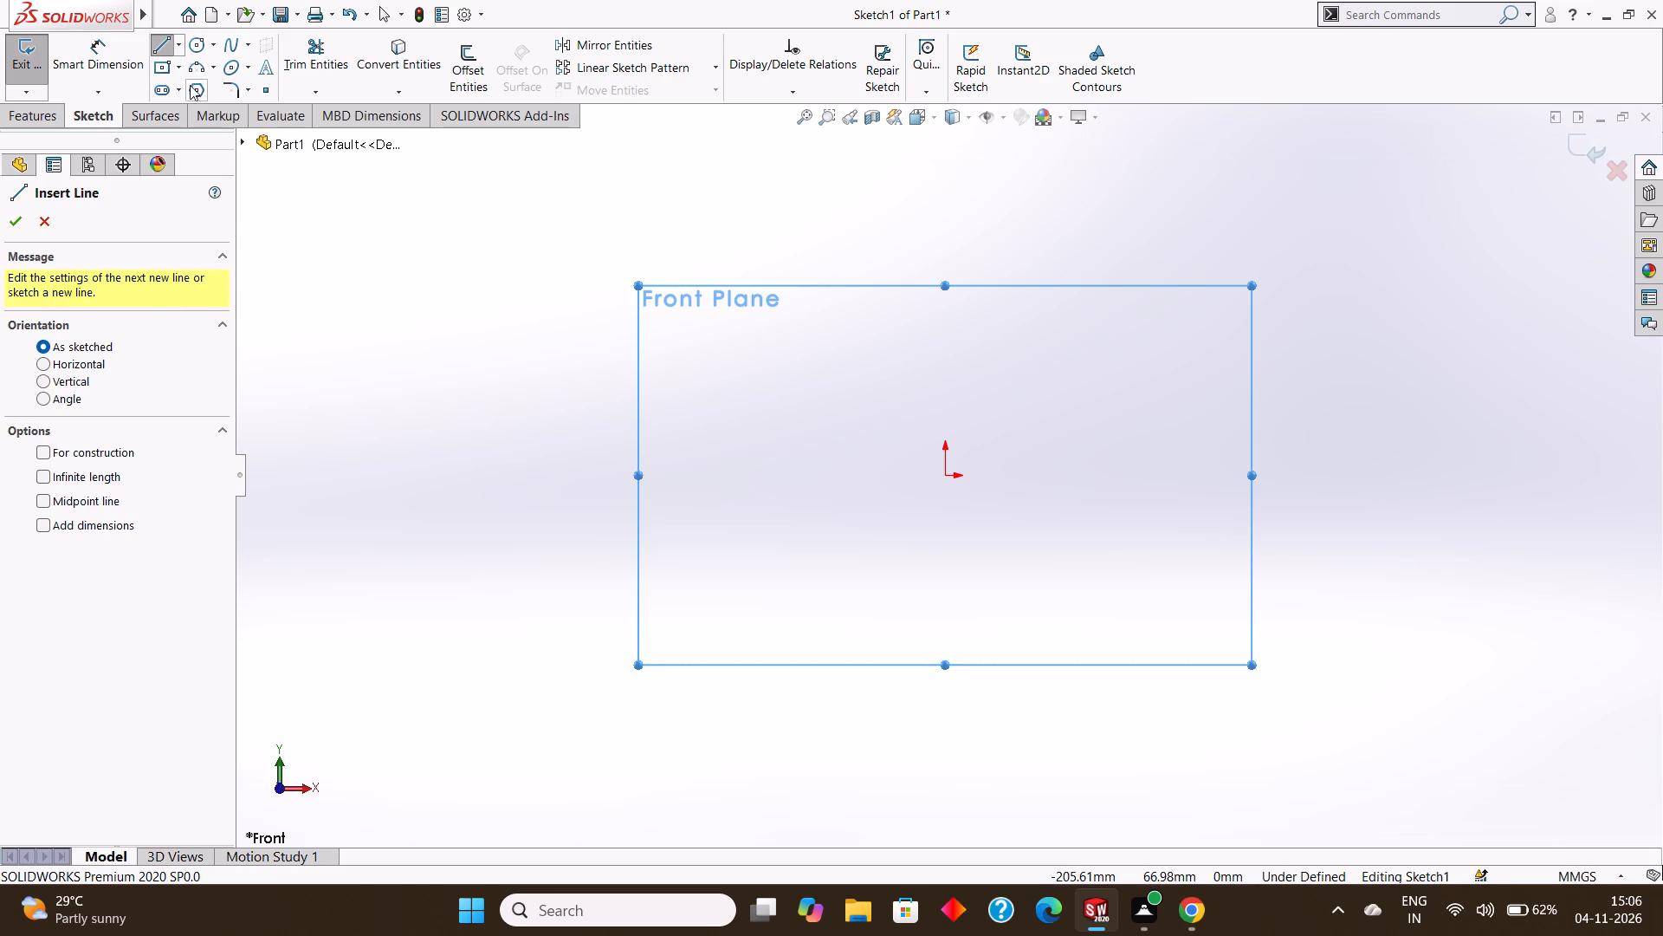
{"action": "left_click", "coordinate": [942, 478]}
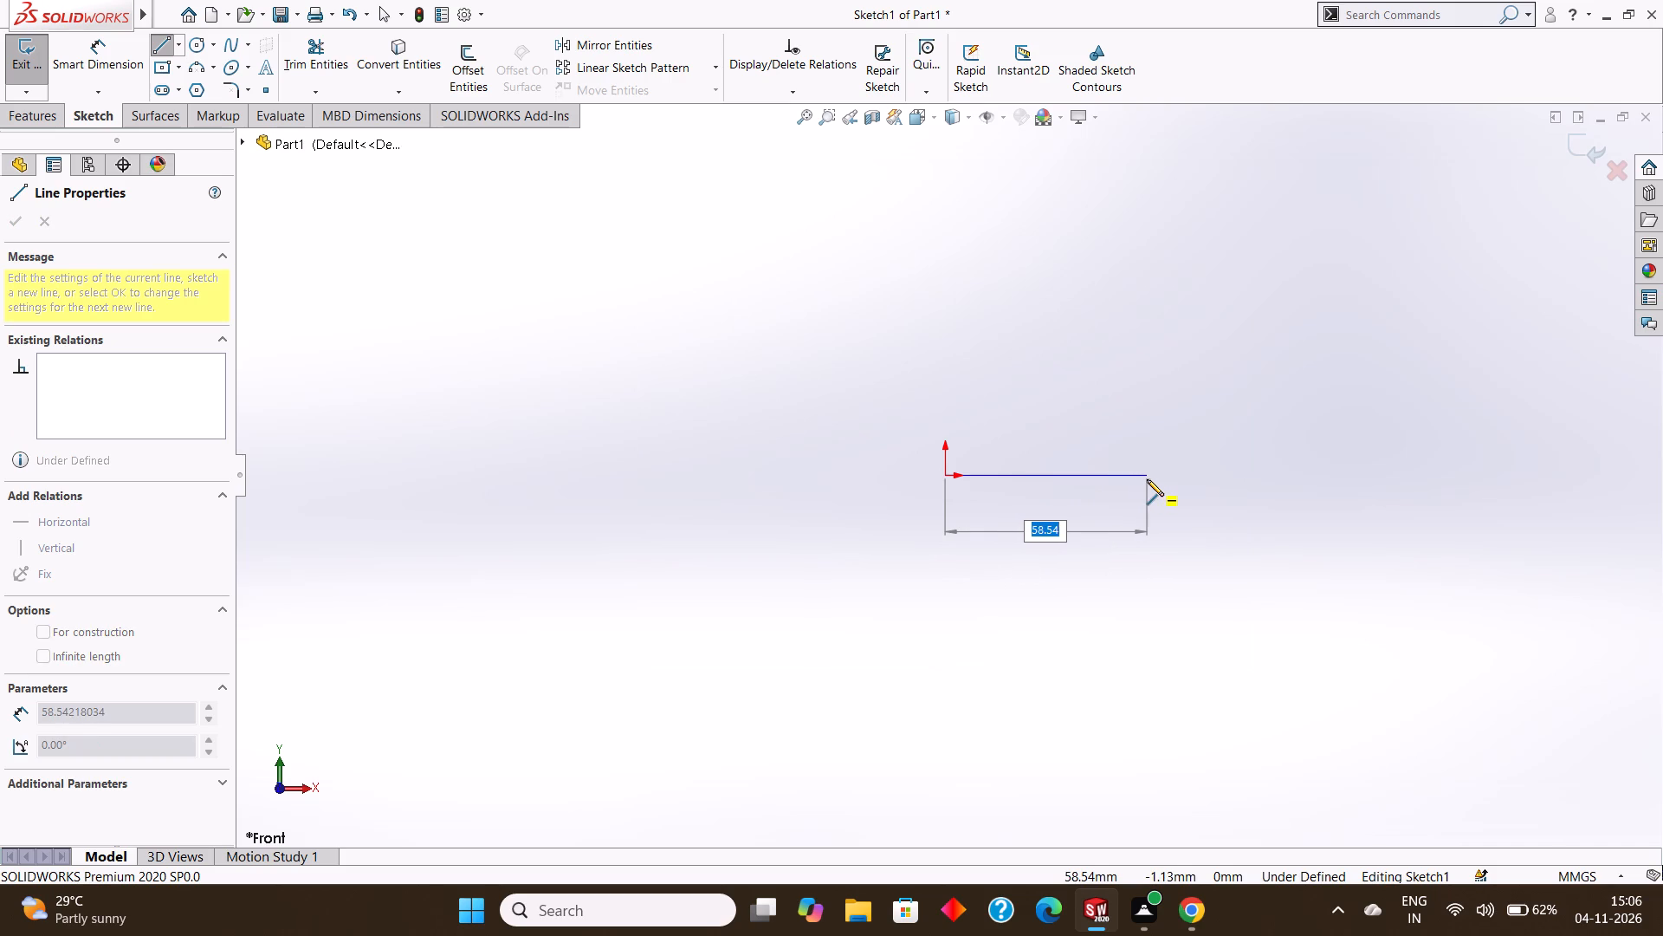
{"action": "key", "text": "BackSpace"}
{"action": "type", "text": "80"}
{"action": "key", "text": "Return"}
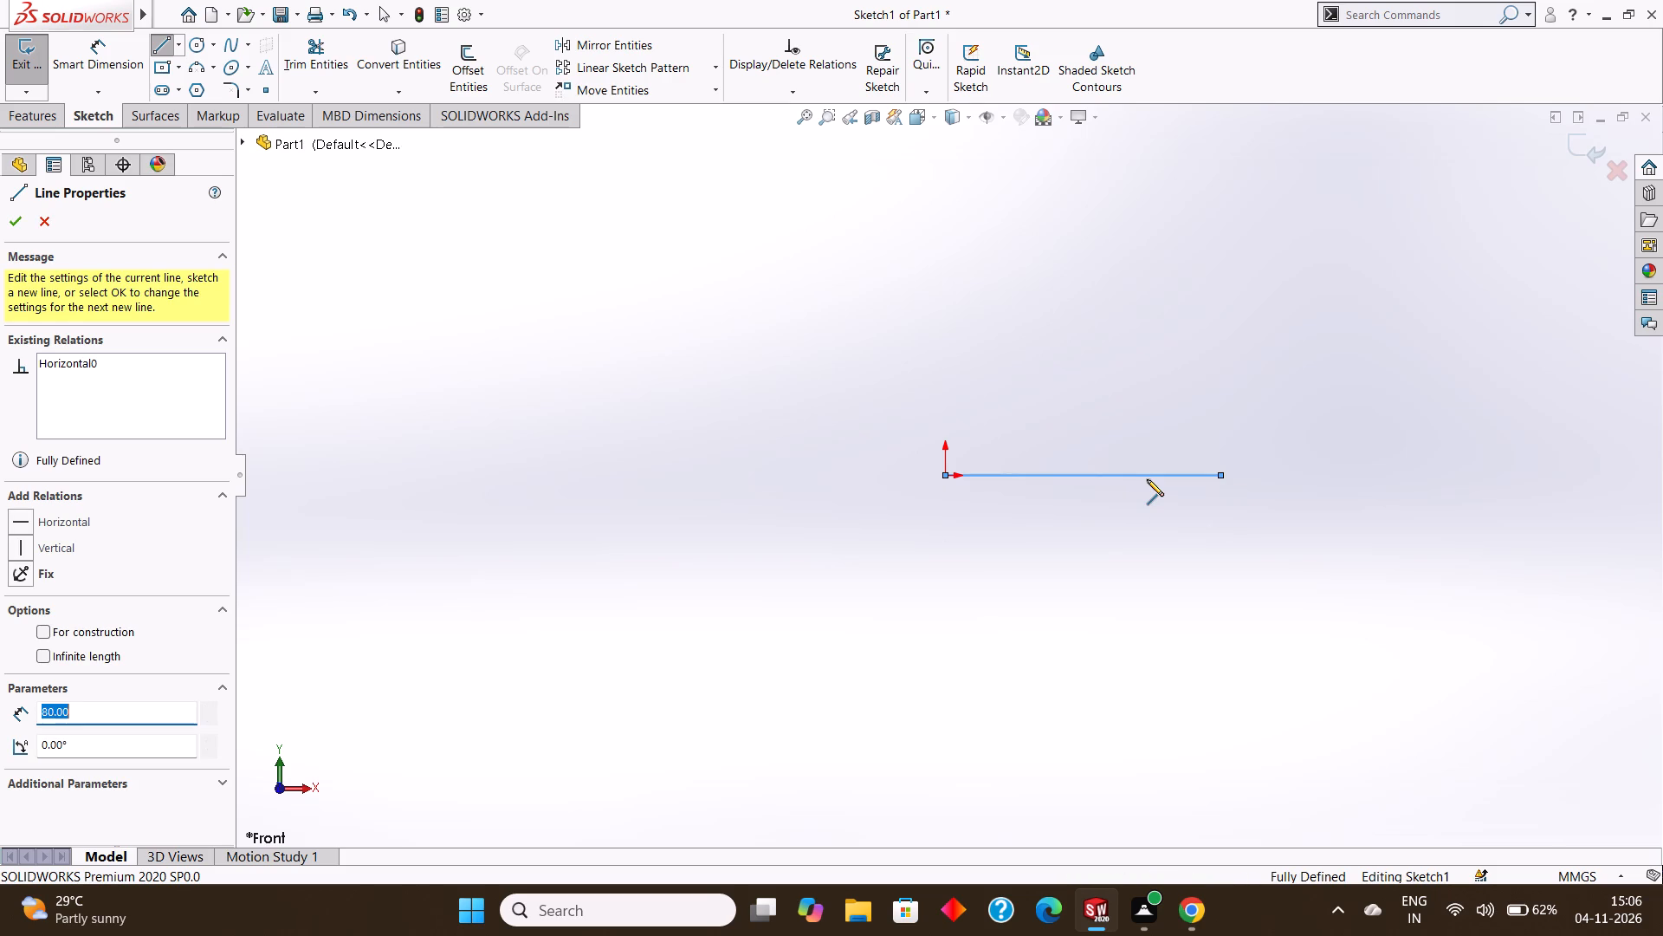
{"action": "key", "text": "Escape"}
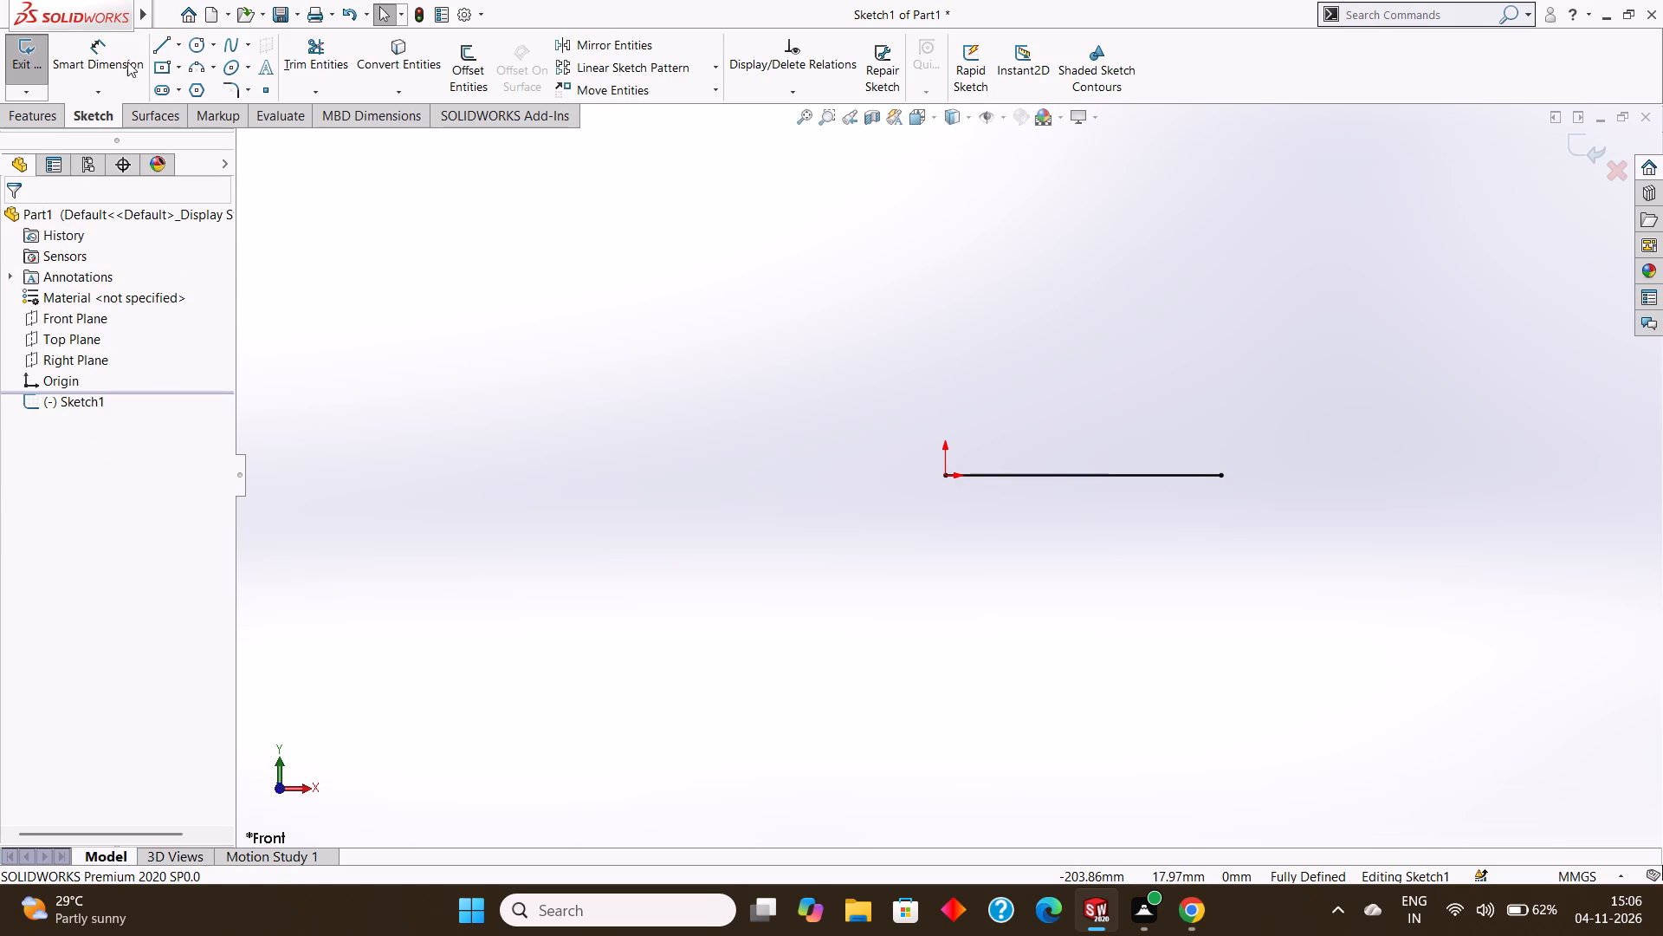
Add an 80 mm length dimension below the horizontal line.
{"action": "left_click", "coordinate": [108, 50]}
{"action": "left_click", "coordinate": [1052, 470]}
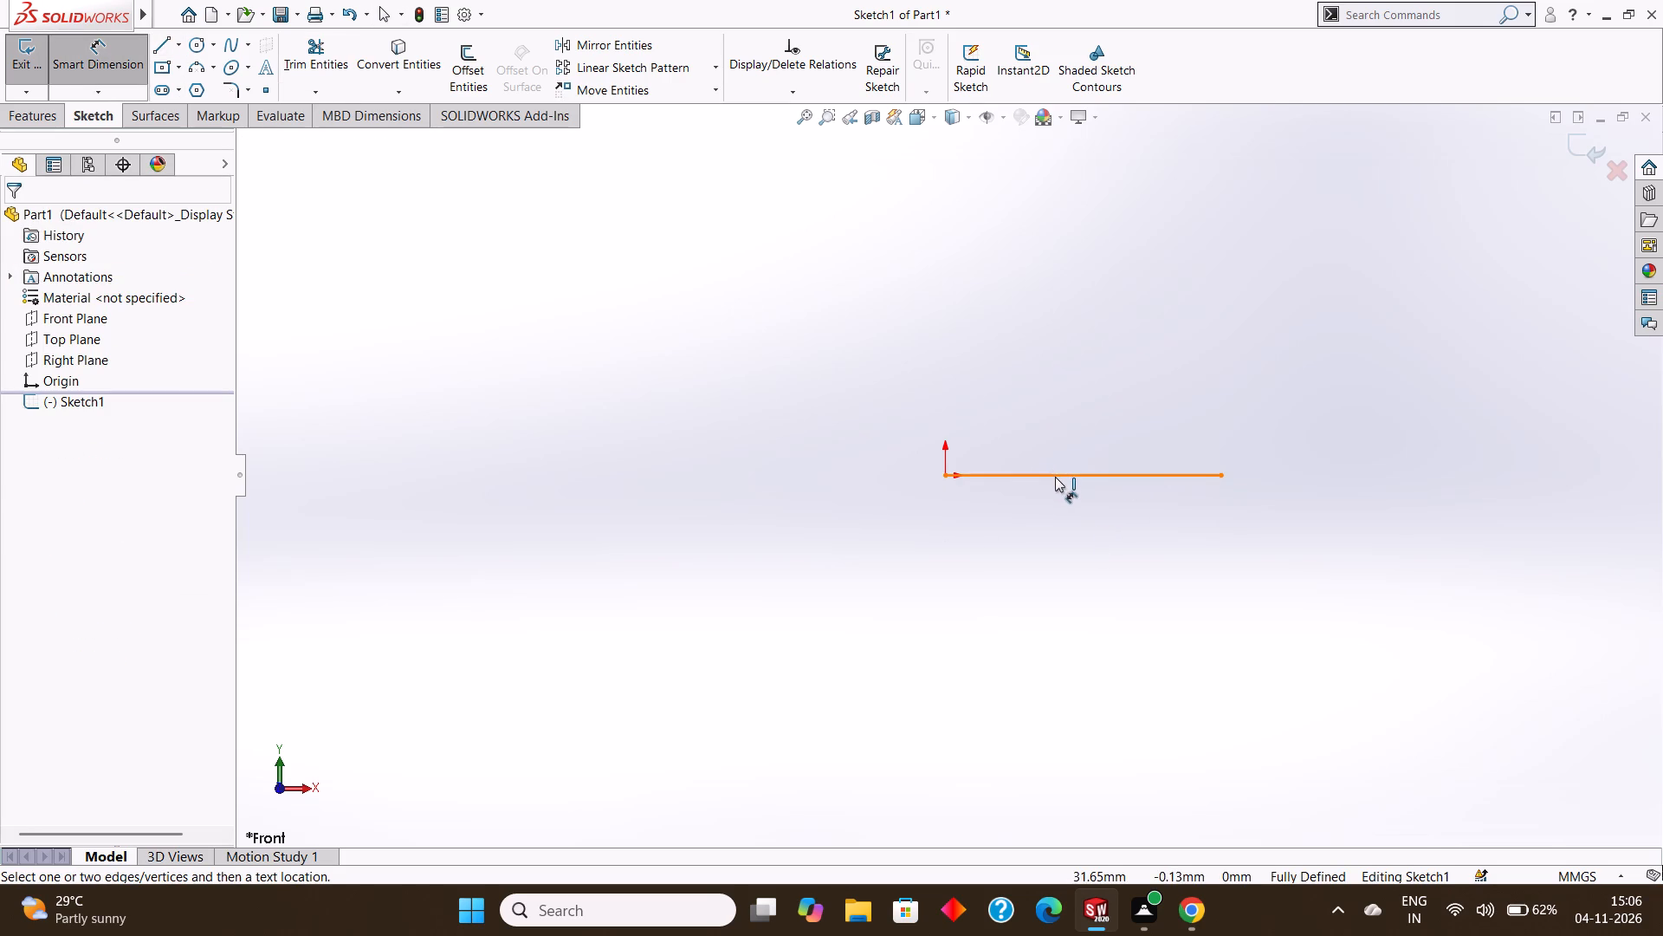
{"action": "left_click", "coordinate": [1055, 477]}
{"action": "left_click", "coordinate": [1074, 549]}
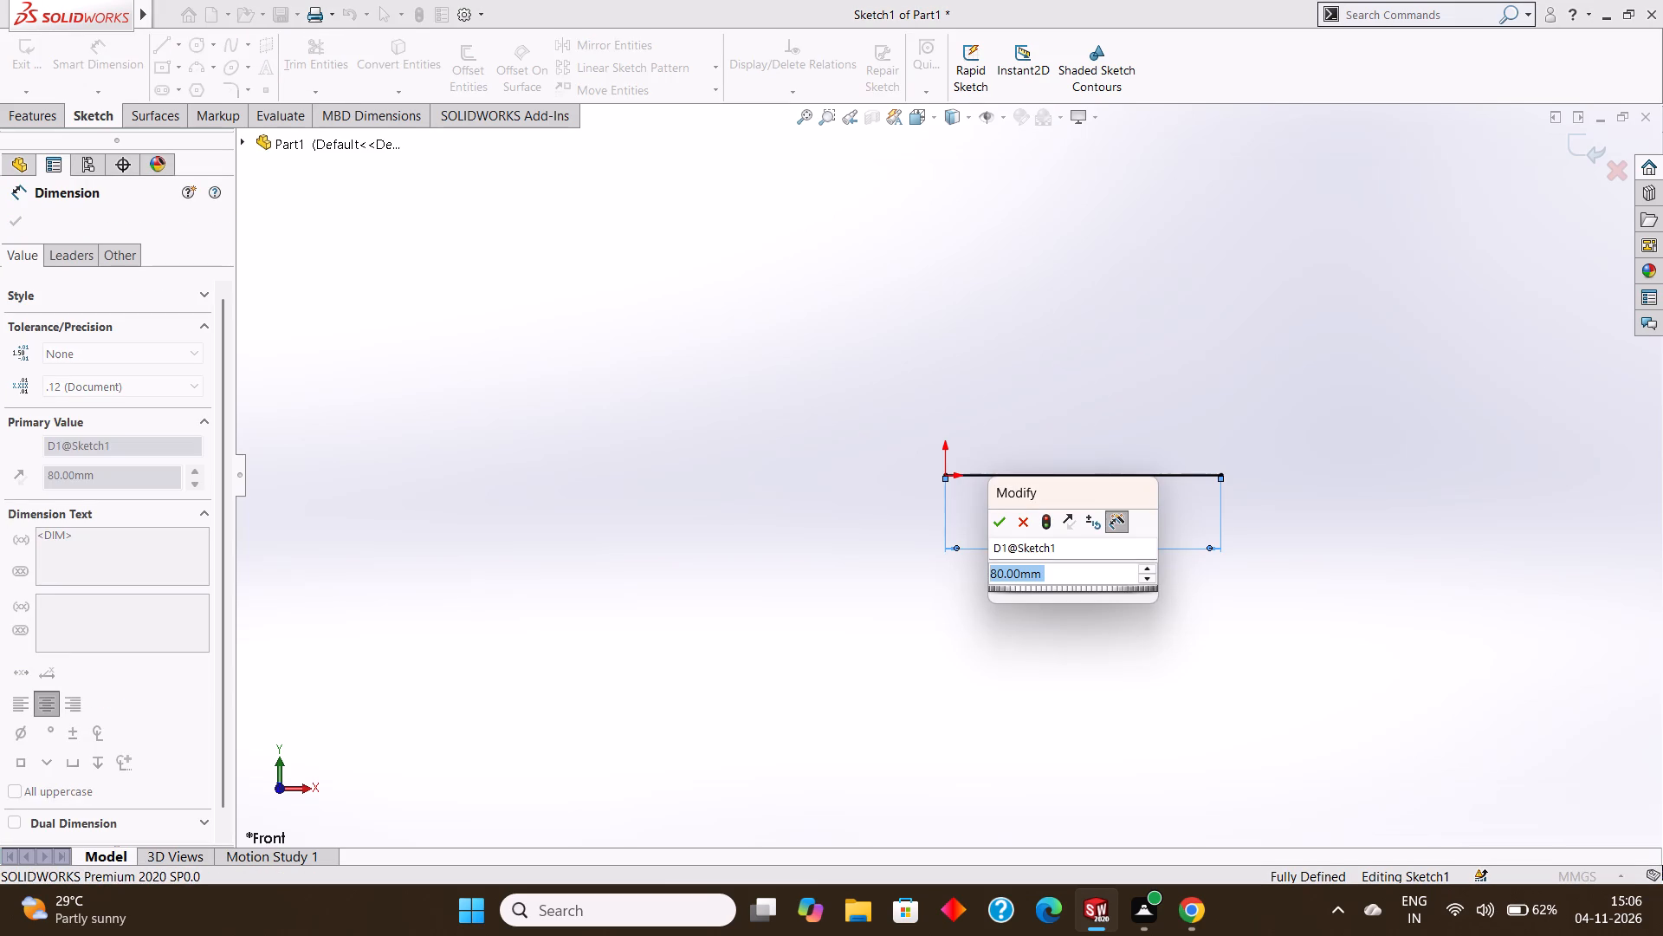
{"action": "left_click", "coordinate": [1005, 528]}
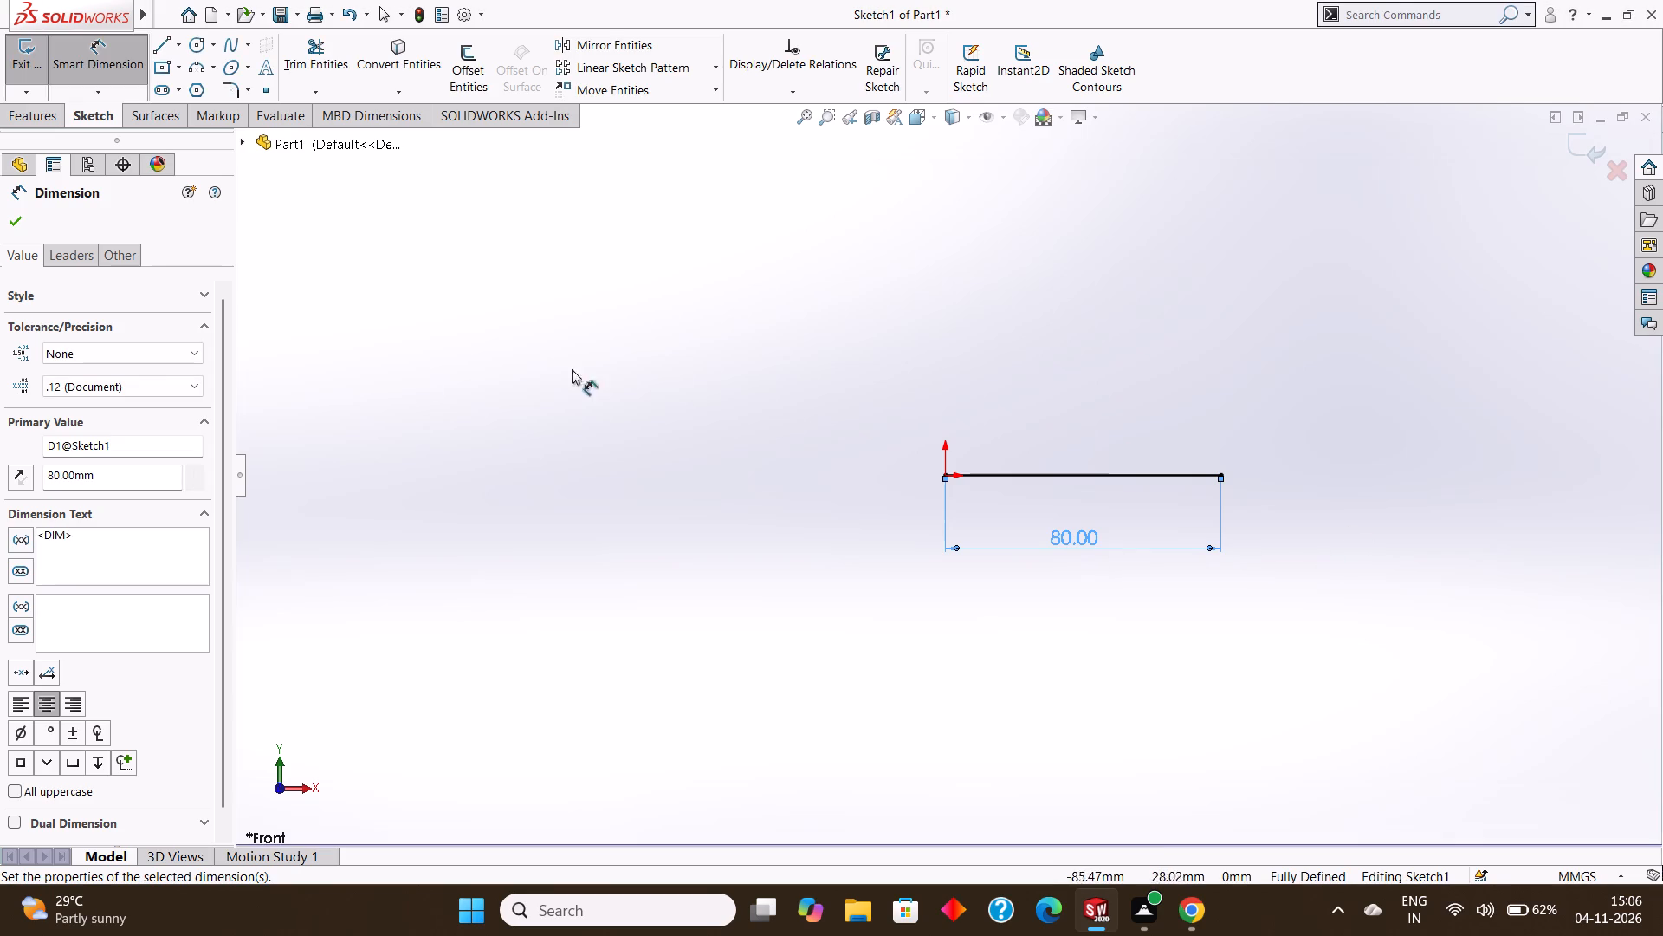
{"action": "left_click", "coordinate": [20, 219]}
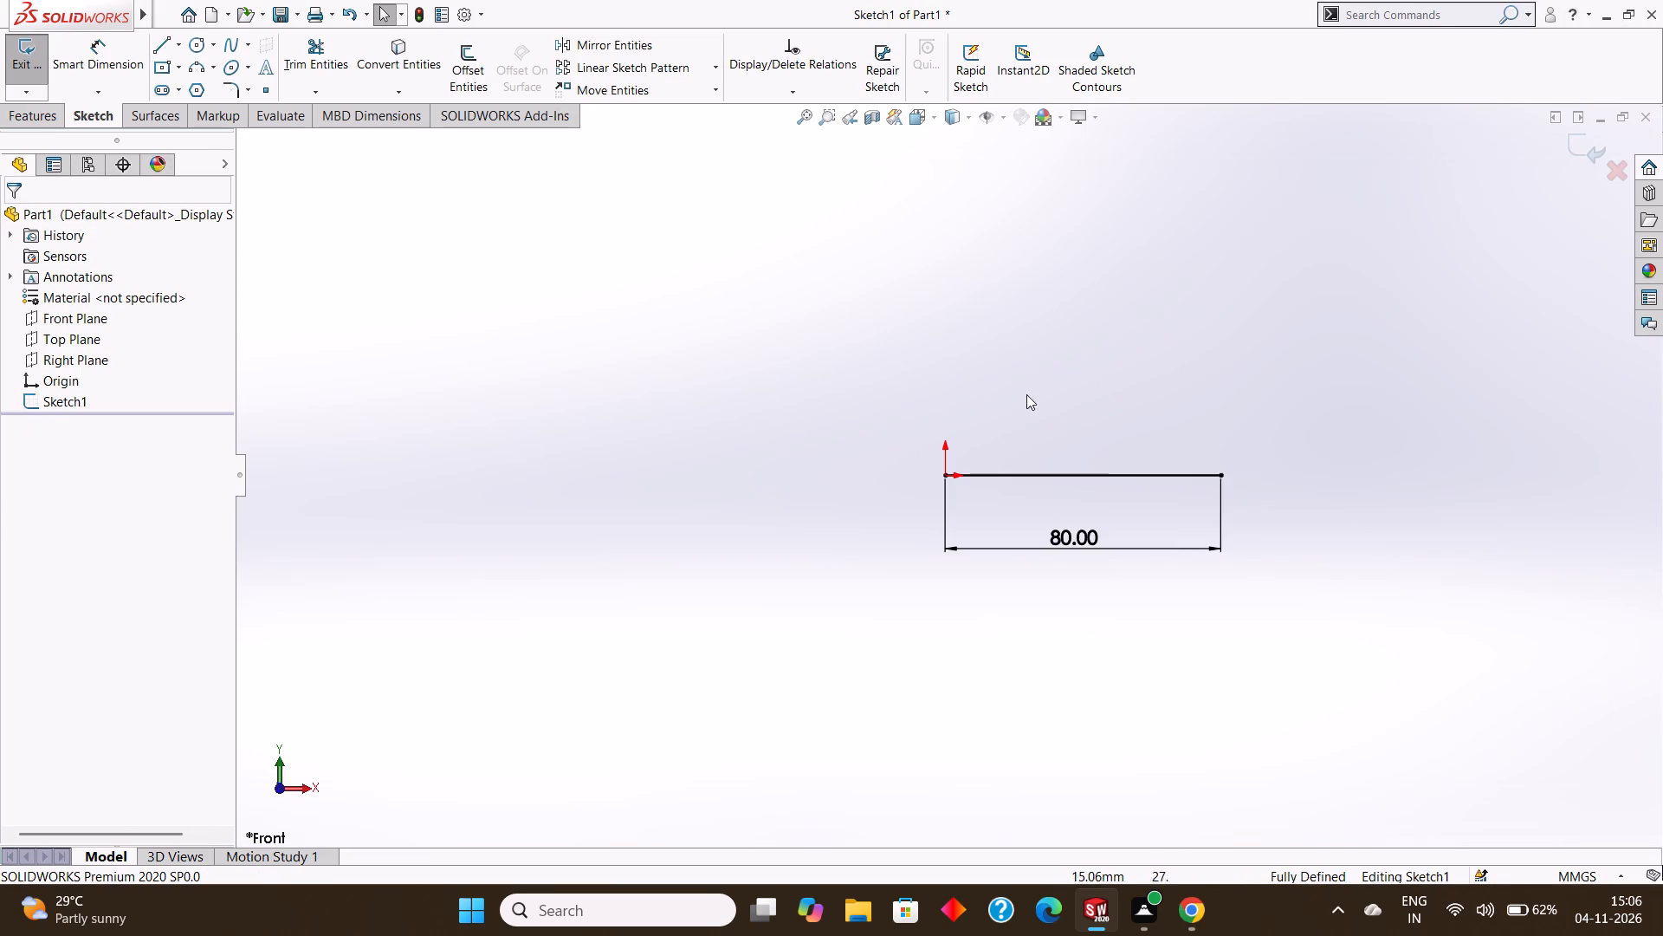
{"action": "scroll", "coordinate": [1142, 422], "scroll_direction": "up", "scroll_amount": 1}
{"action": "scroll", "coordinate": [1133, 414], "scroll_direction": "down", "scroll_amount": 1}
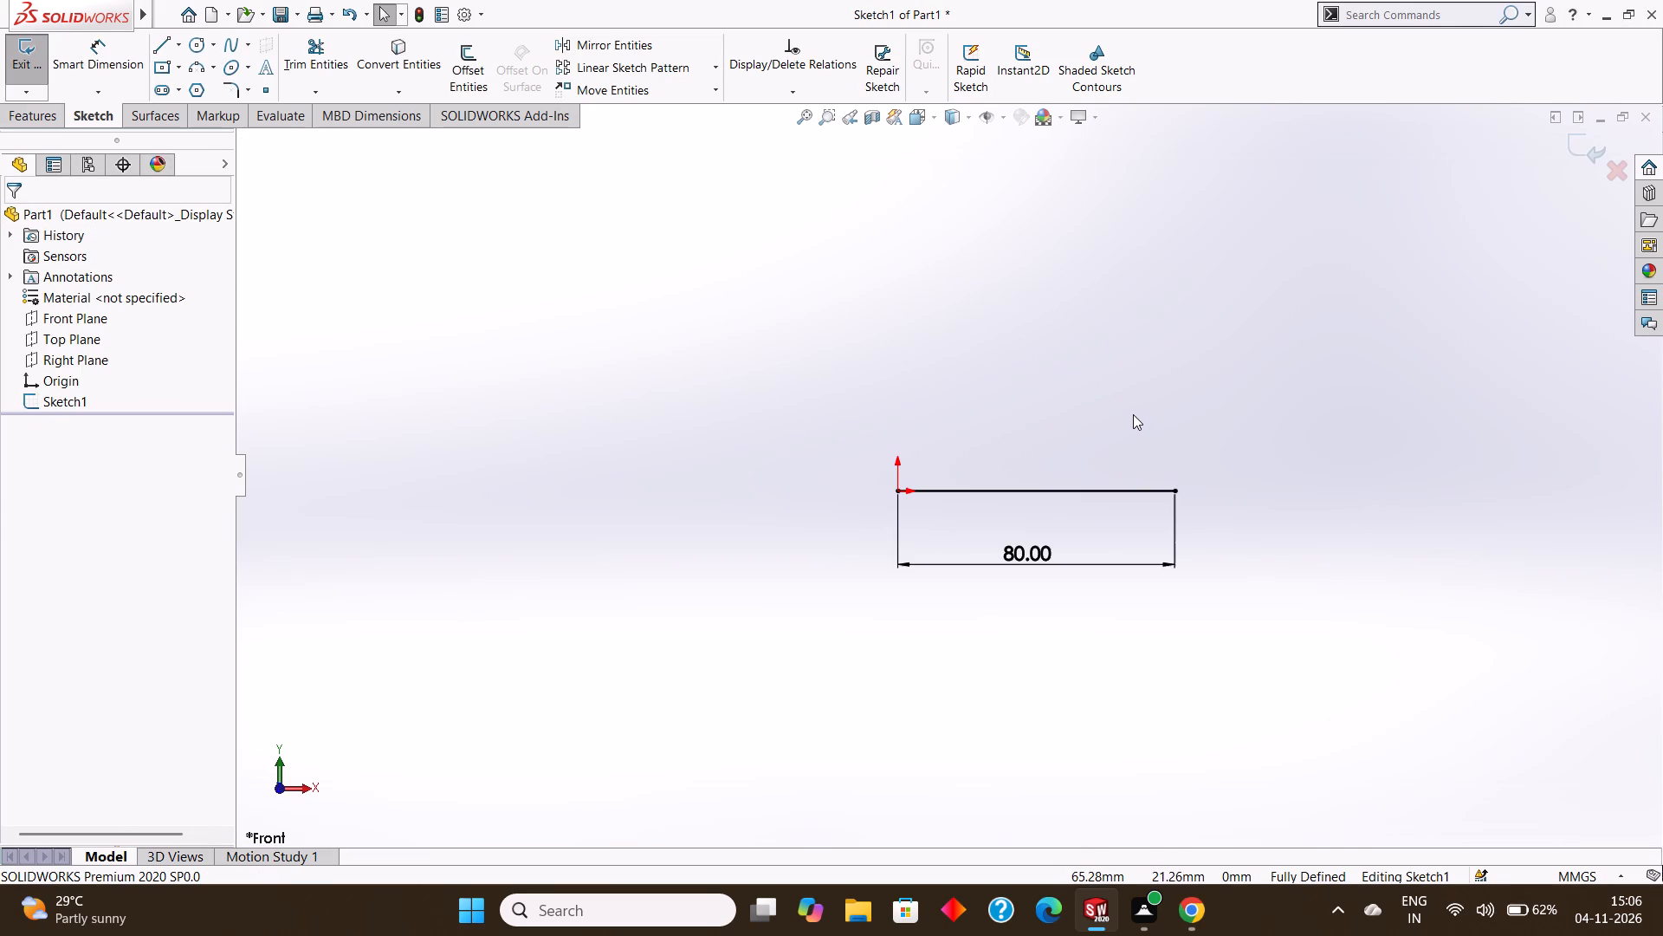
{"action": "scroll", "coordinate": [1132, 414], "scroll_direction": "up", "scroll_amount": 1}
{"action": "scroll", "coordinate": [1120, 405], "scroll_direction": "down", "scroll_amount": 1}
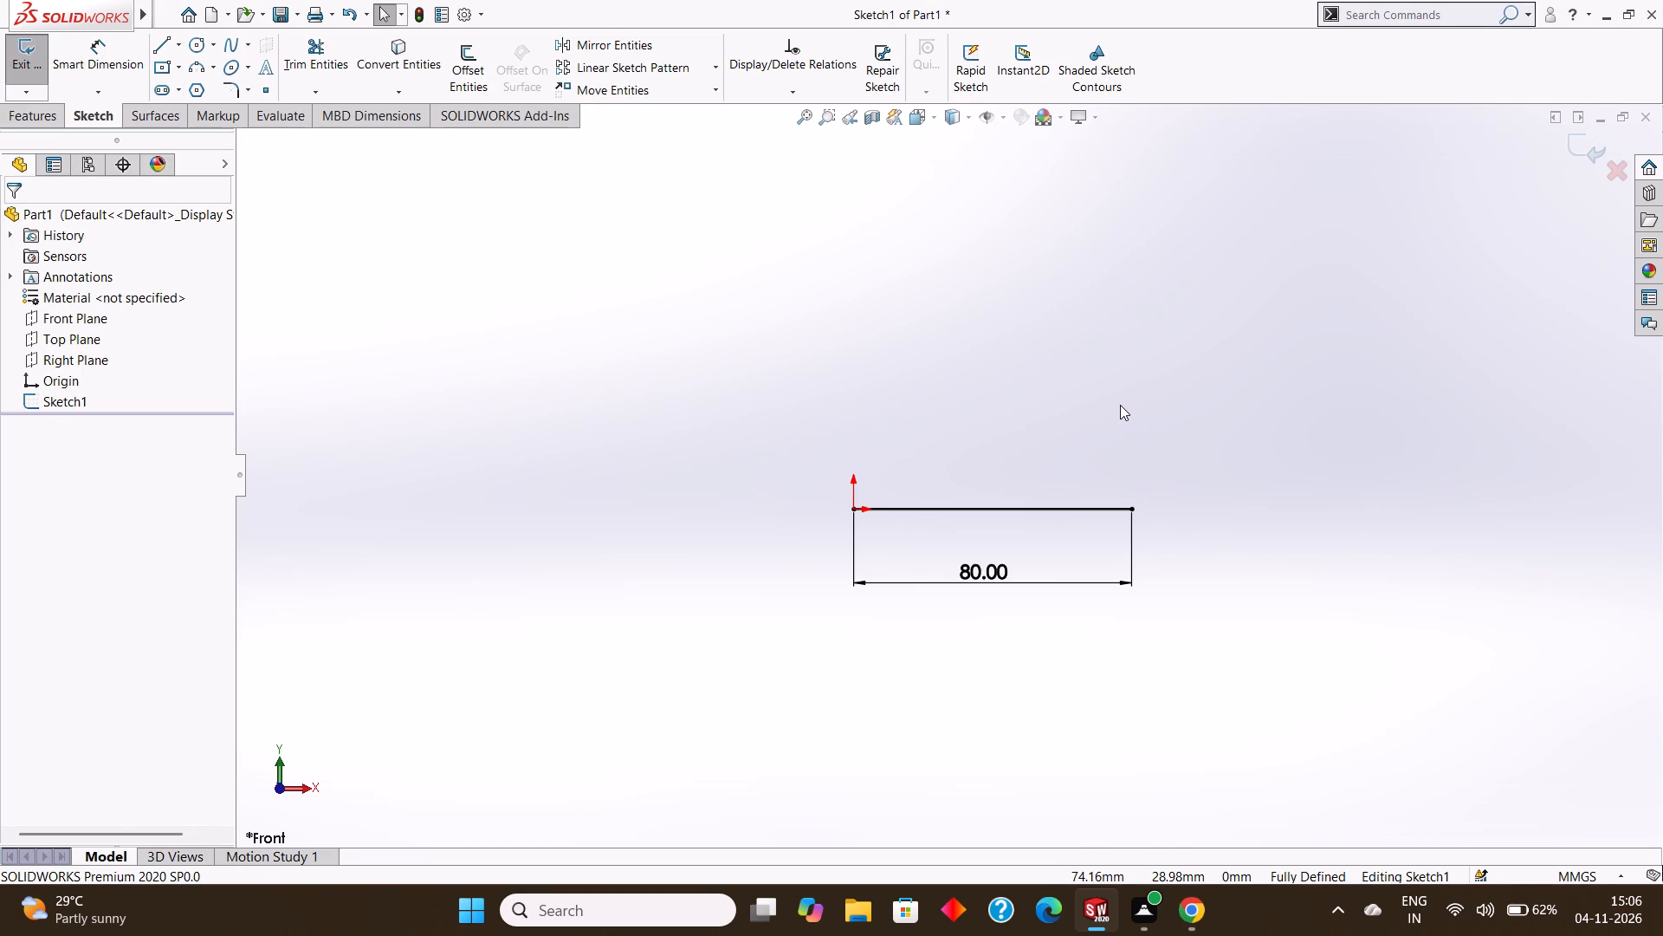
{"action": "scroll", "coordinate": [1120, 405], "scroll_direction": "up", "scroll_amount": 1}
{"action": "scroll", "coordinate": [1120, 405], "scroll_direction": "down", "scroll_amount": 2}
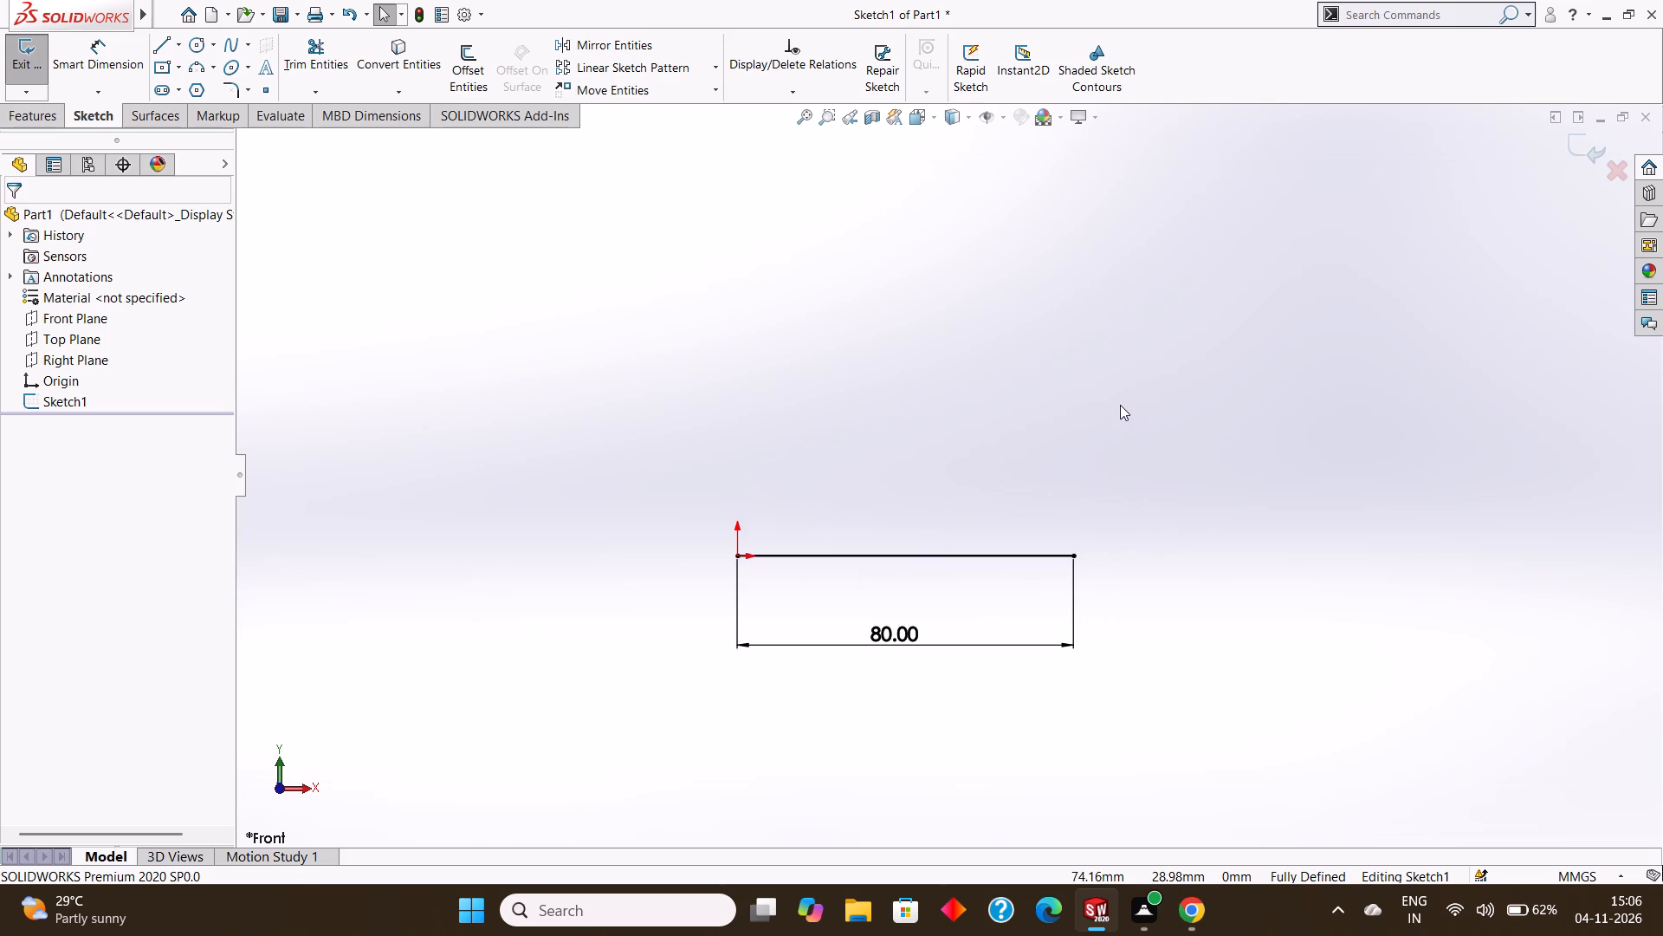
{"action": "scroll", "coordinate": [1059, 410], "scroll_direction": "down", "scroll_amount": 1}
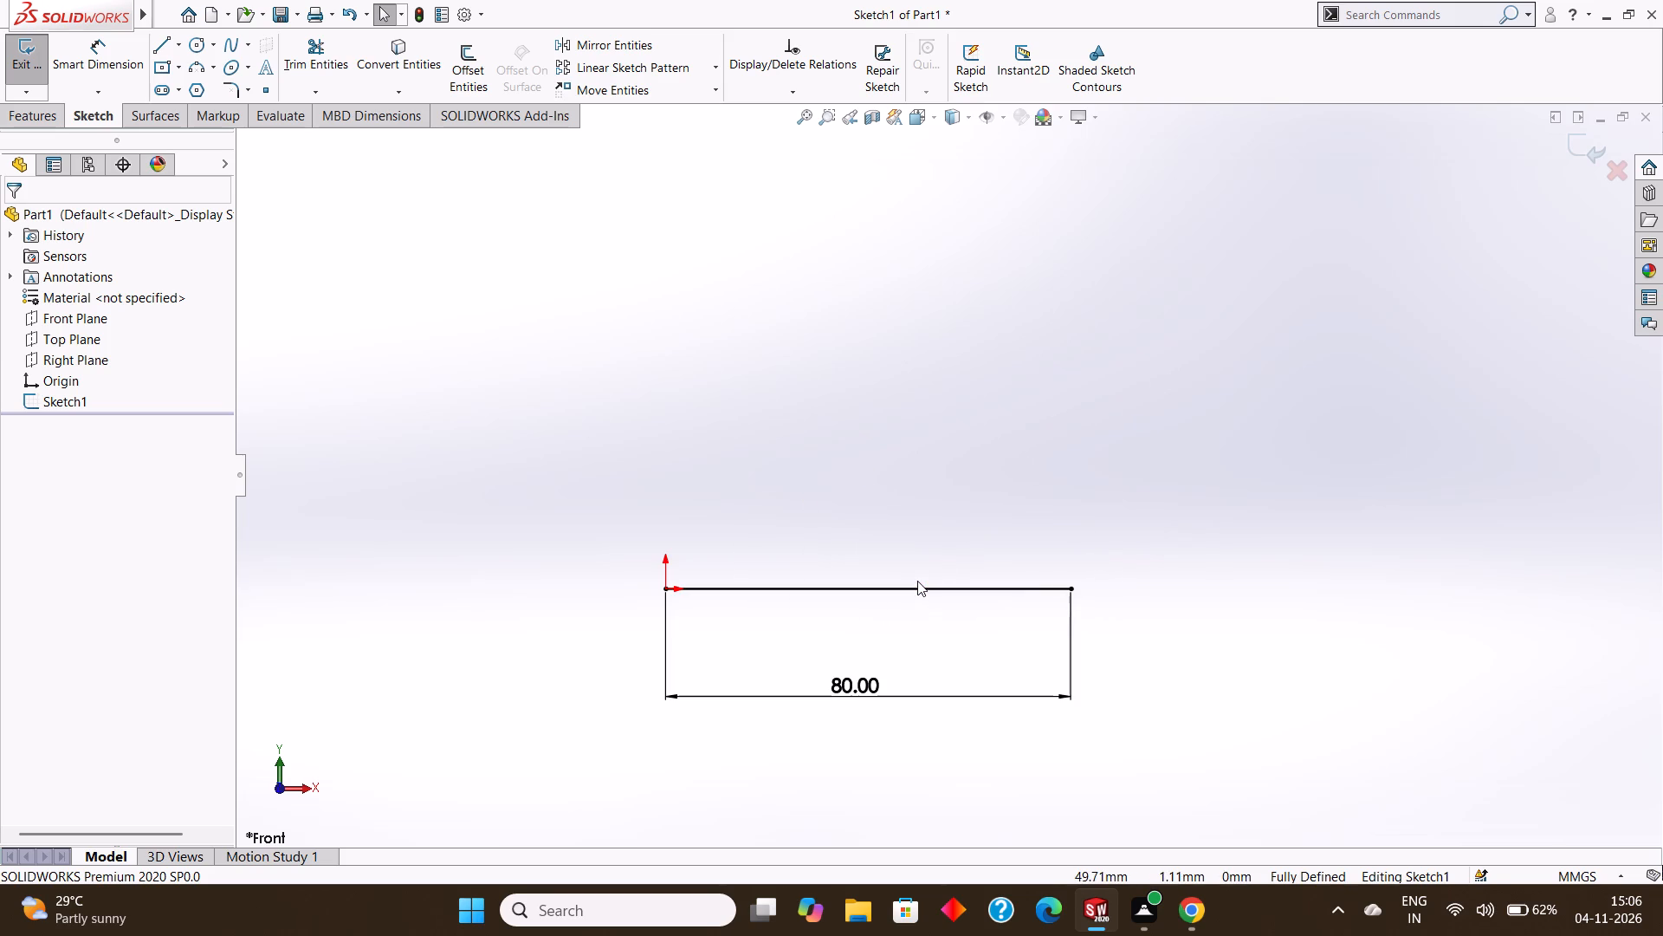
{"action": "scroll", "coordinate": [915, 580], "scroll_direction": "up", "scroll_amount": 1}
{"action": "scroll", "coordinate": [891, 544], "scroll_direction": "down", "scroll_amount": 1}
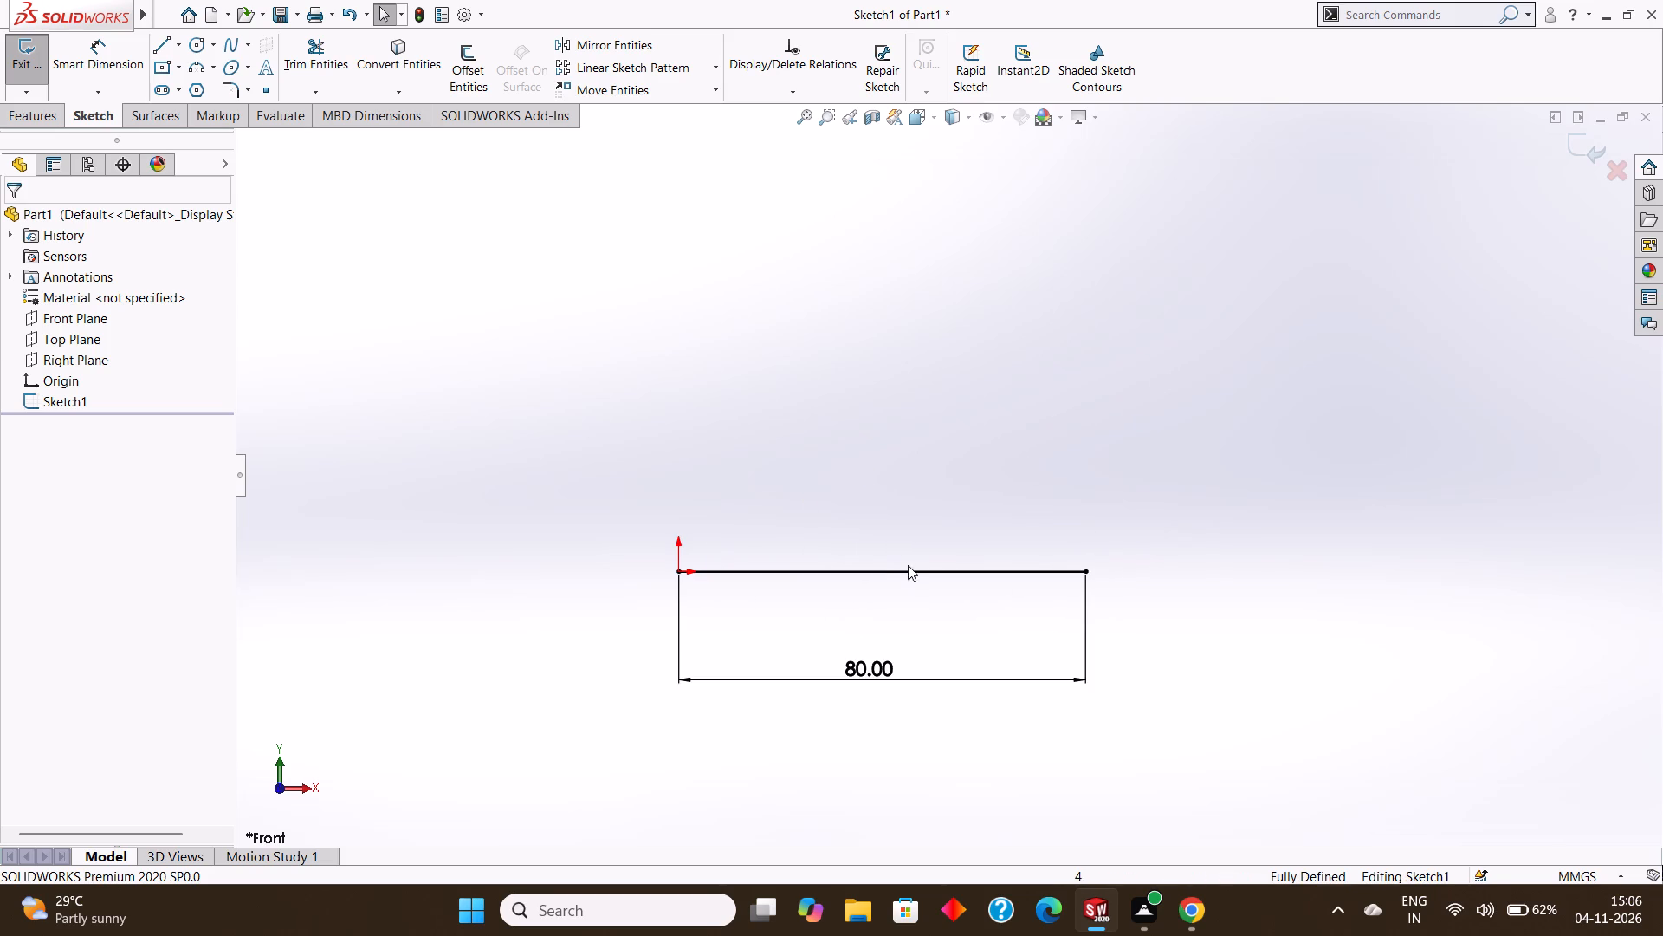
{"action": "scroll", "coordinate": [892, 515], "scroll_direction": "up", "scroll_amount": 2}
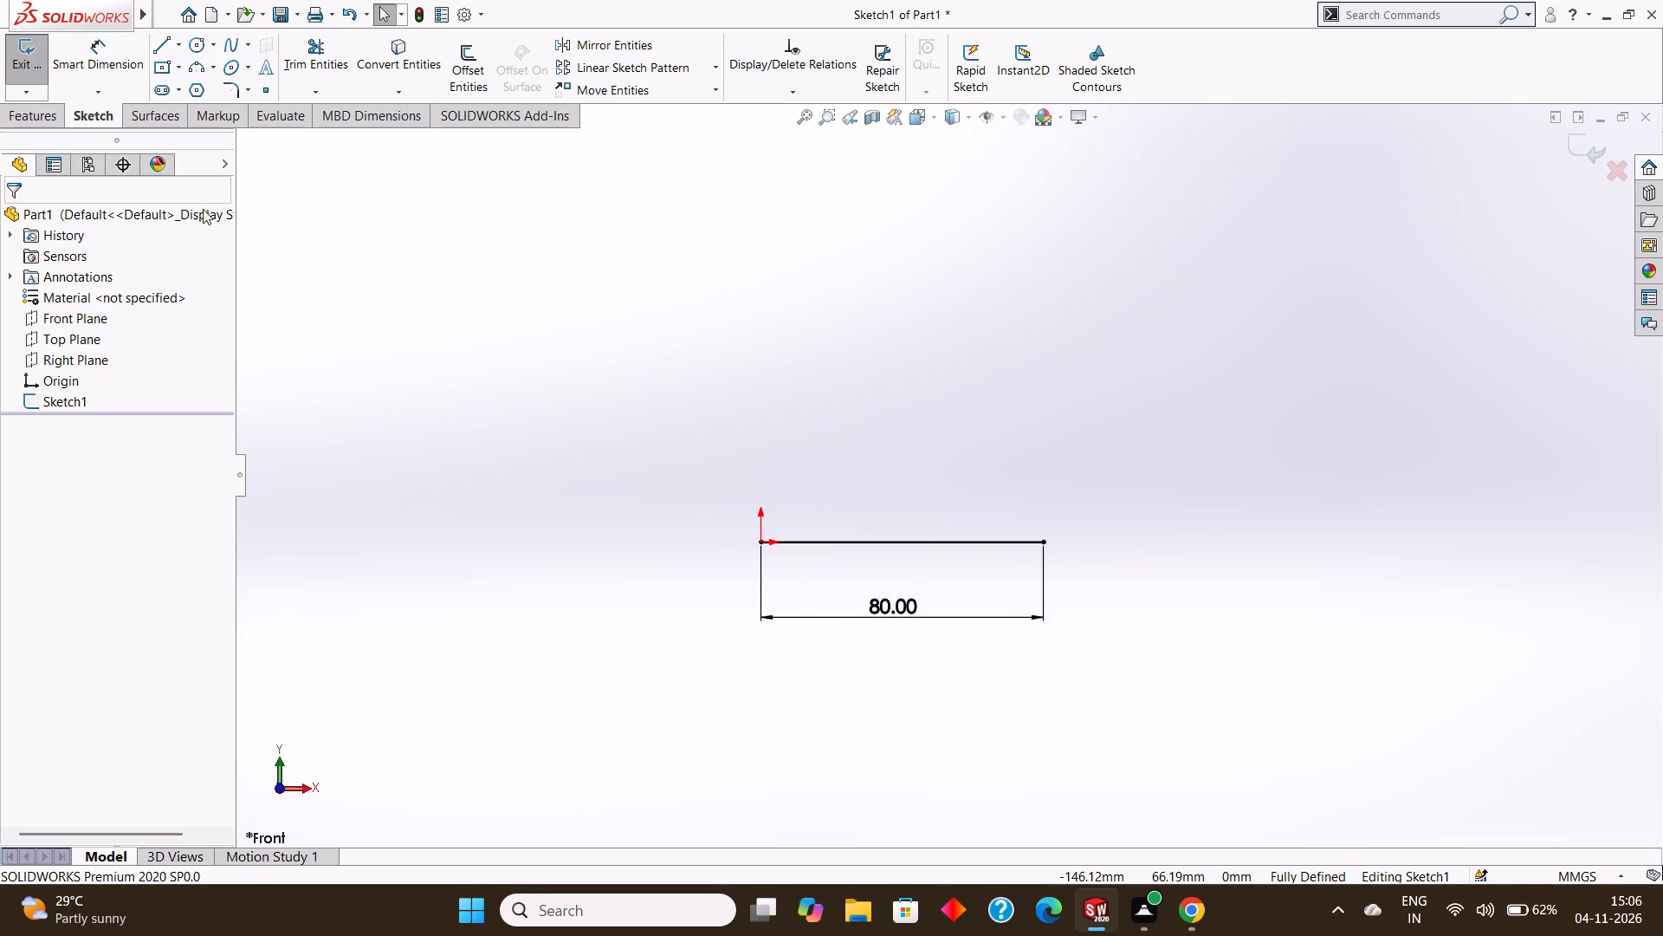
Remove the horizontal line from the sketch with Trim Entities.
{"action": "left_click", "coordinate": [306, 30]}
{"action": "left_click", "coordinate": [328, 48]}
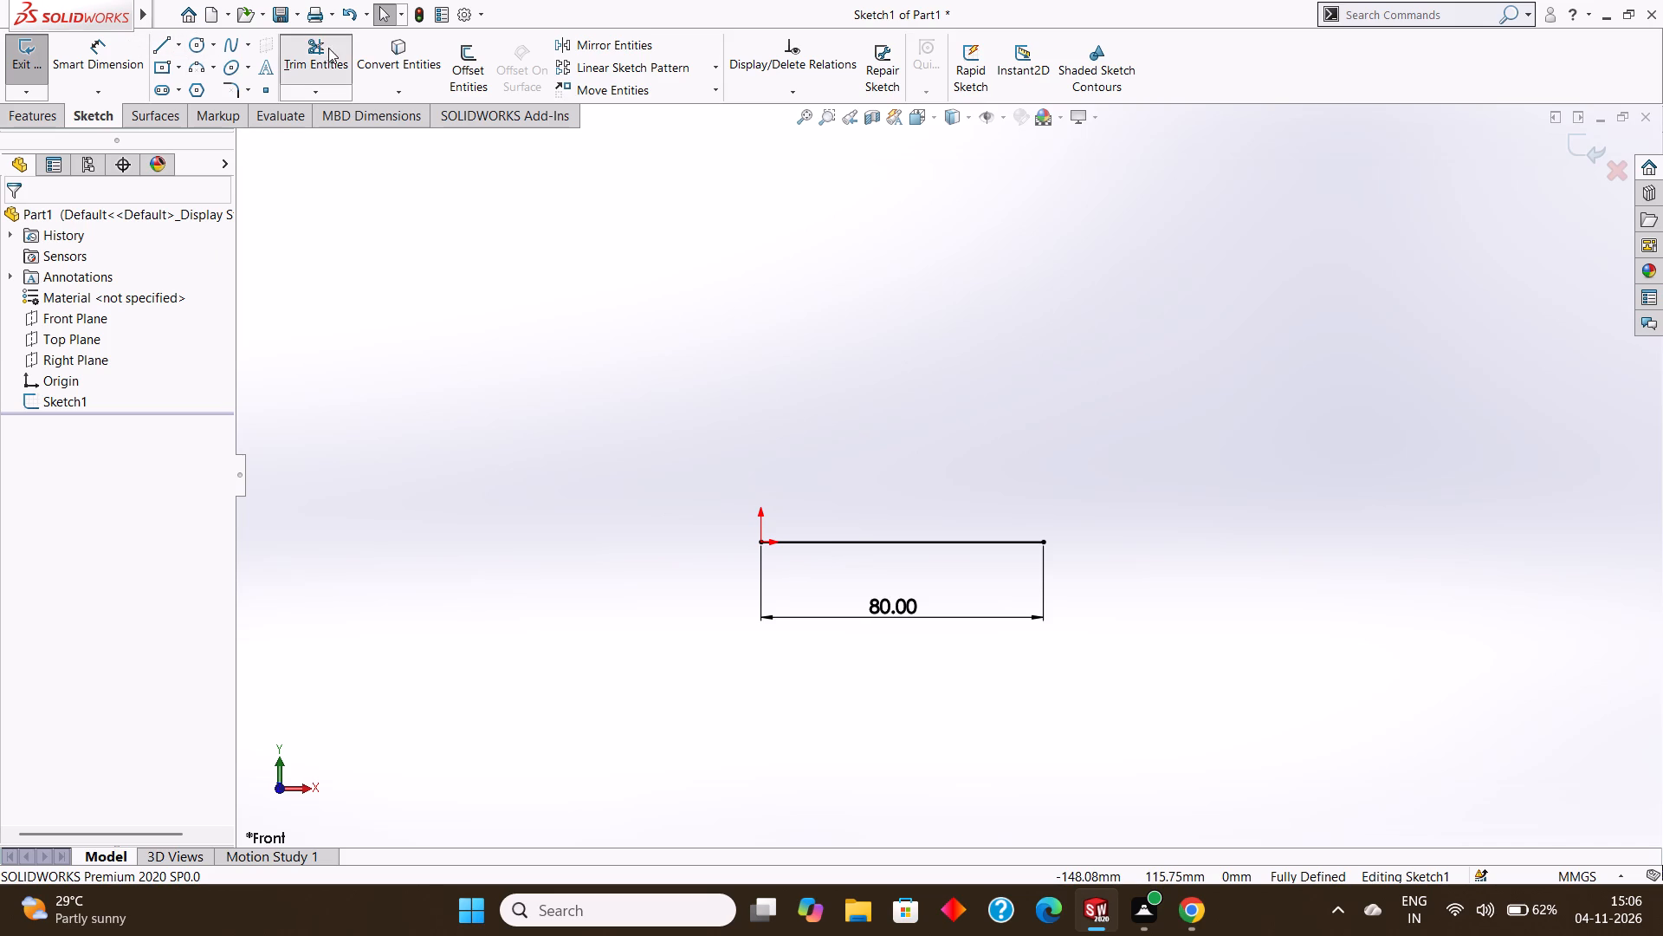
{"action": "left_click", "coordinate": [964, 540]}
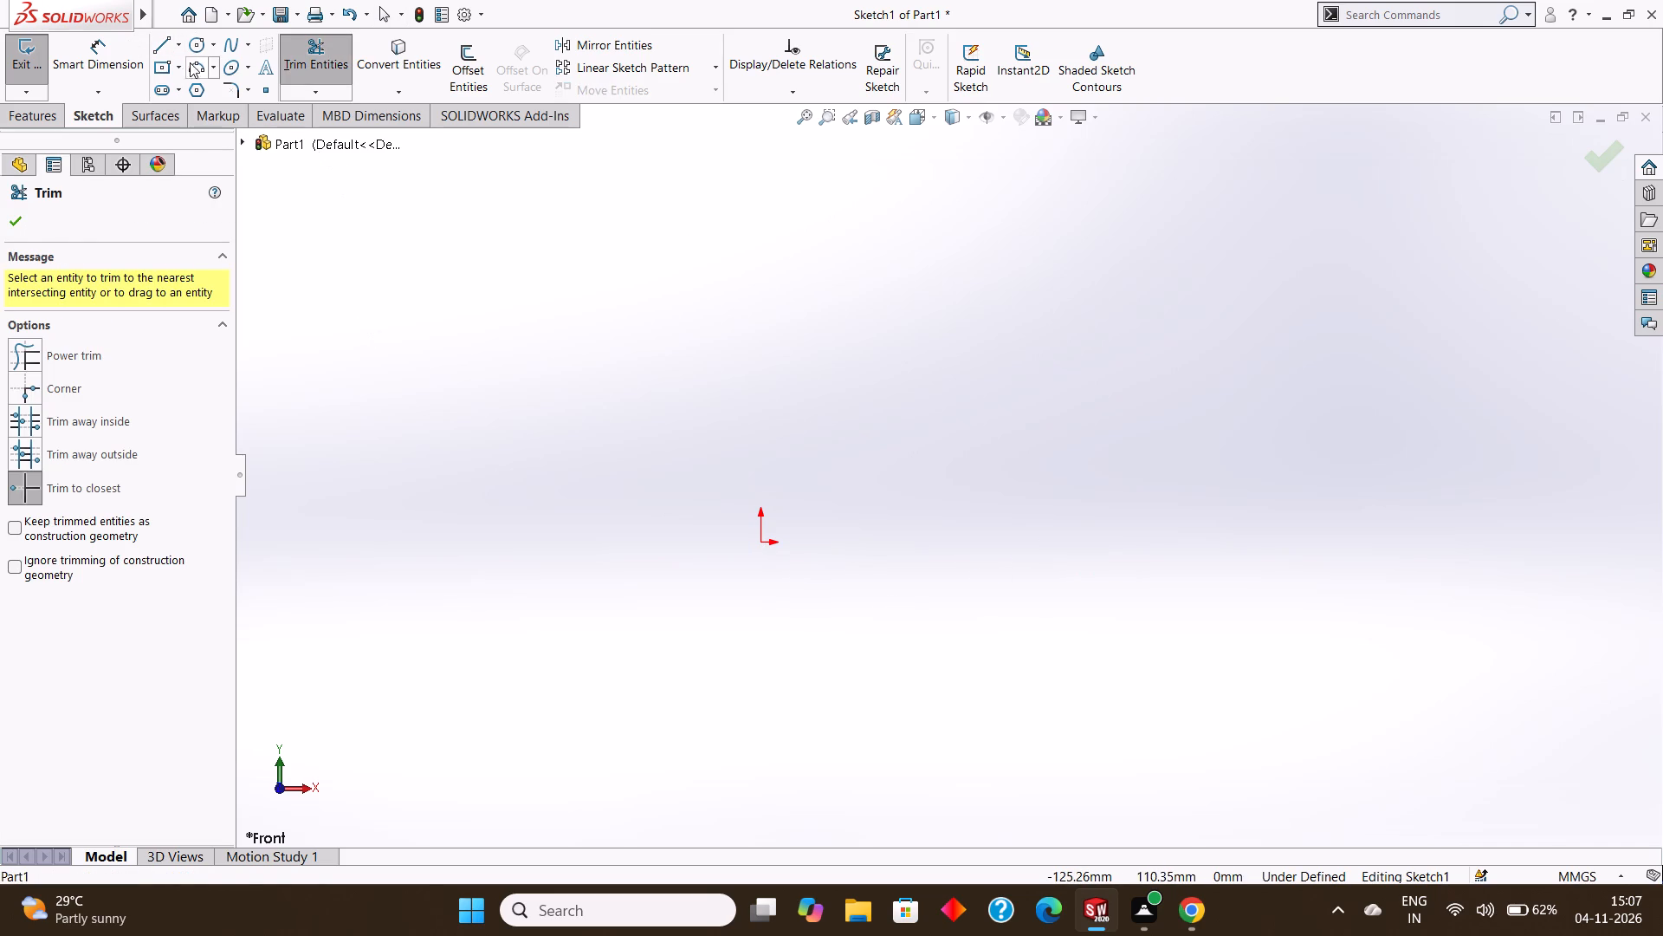
Sketch a circle centred on the origin with a radius of about 45 mm.
{"action": "left_click", "coordinate": [191, 54]}
{"action": "left_click_drag", "start_coordinate": [763, 543], "coordinate": [841, 402]}
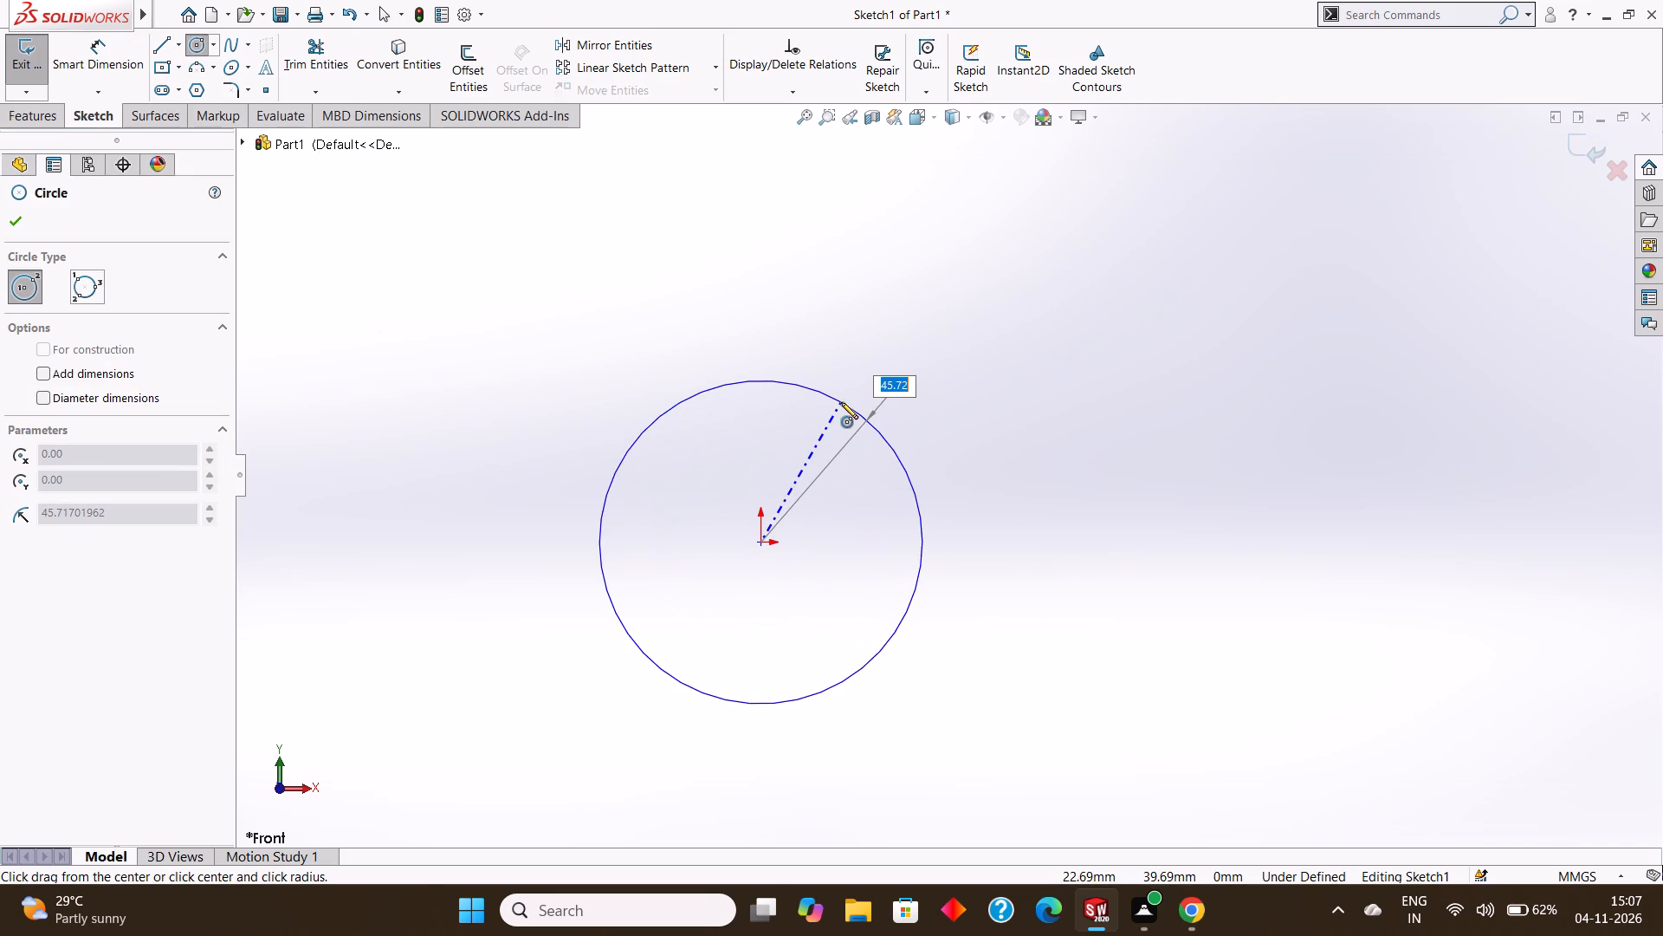
{"action": "left_click_drag", "start_coordinate": [841, 402], "coordinate": [844, 406]}
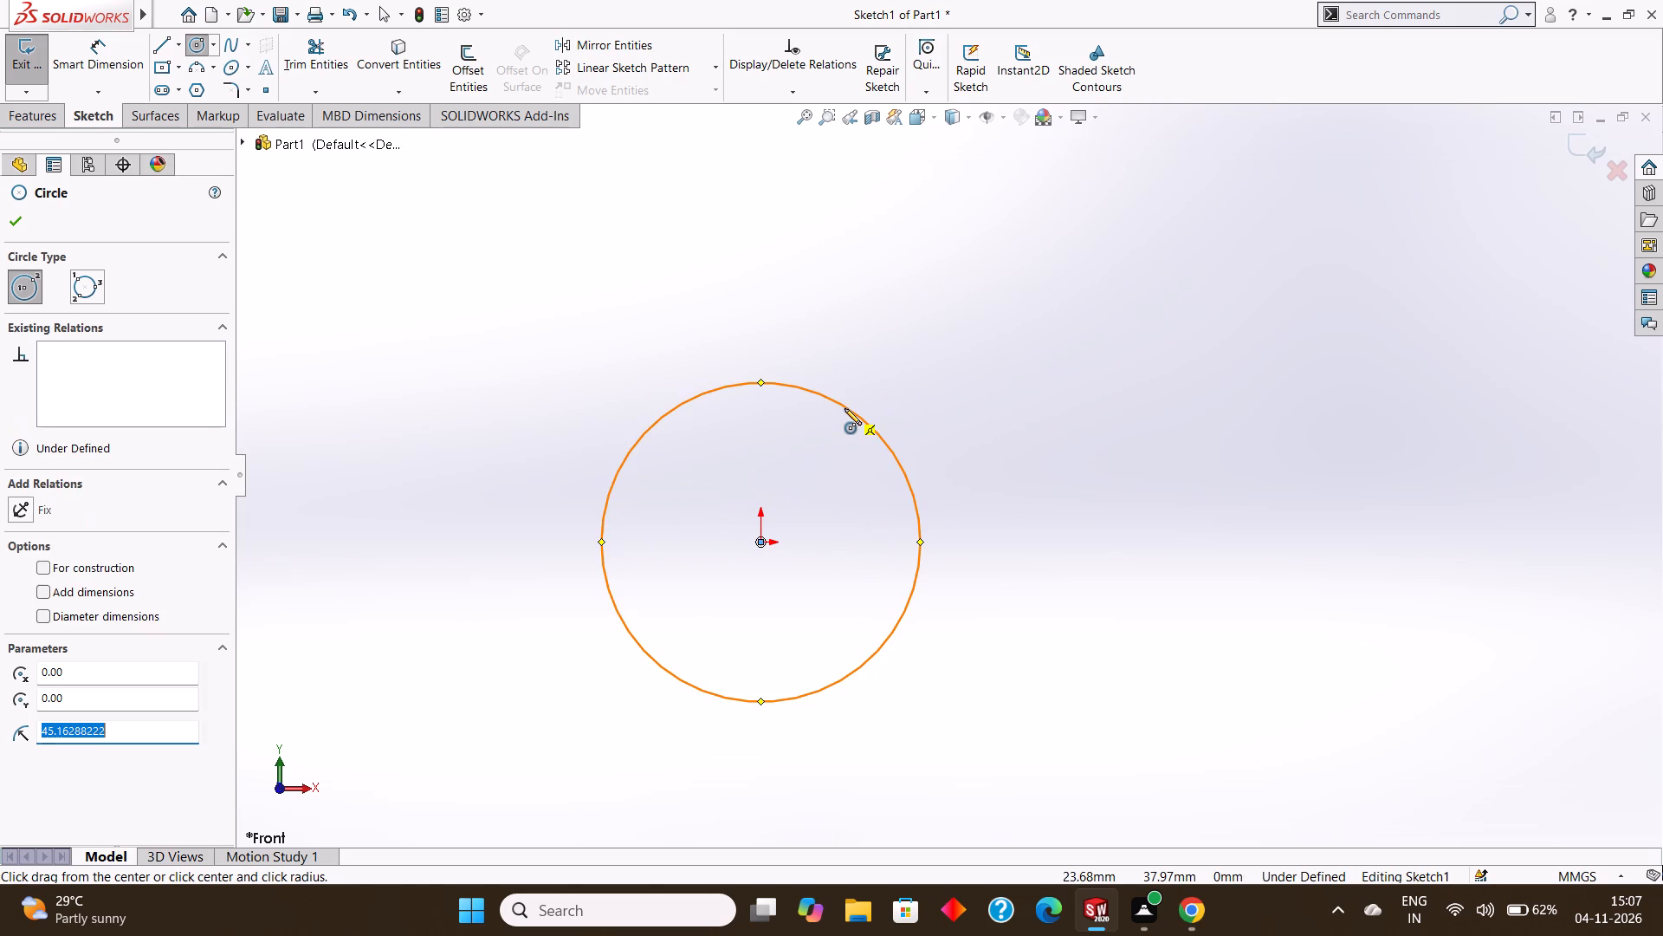
{"action": "key", "text": "Escape"}
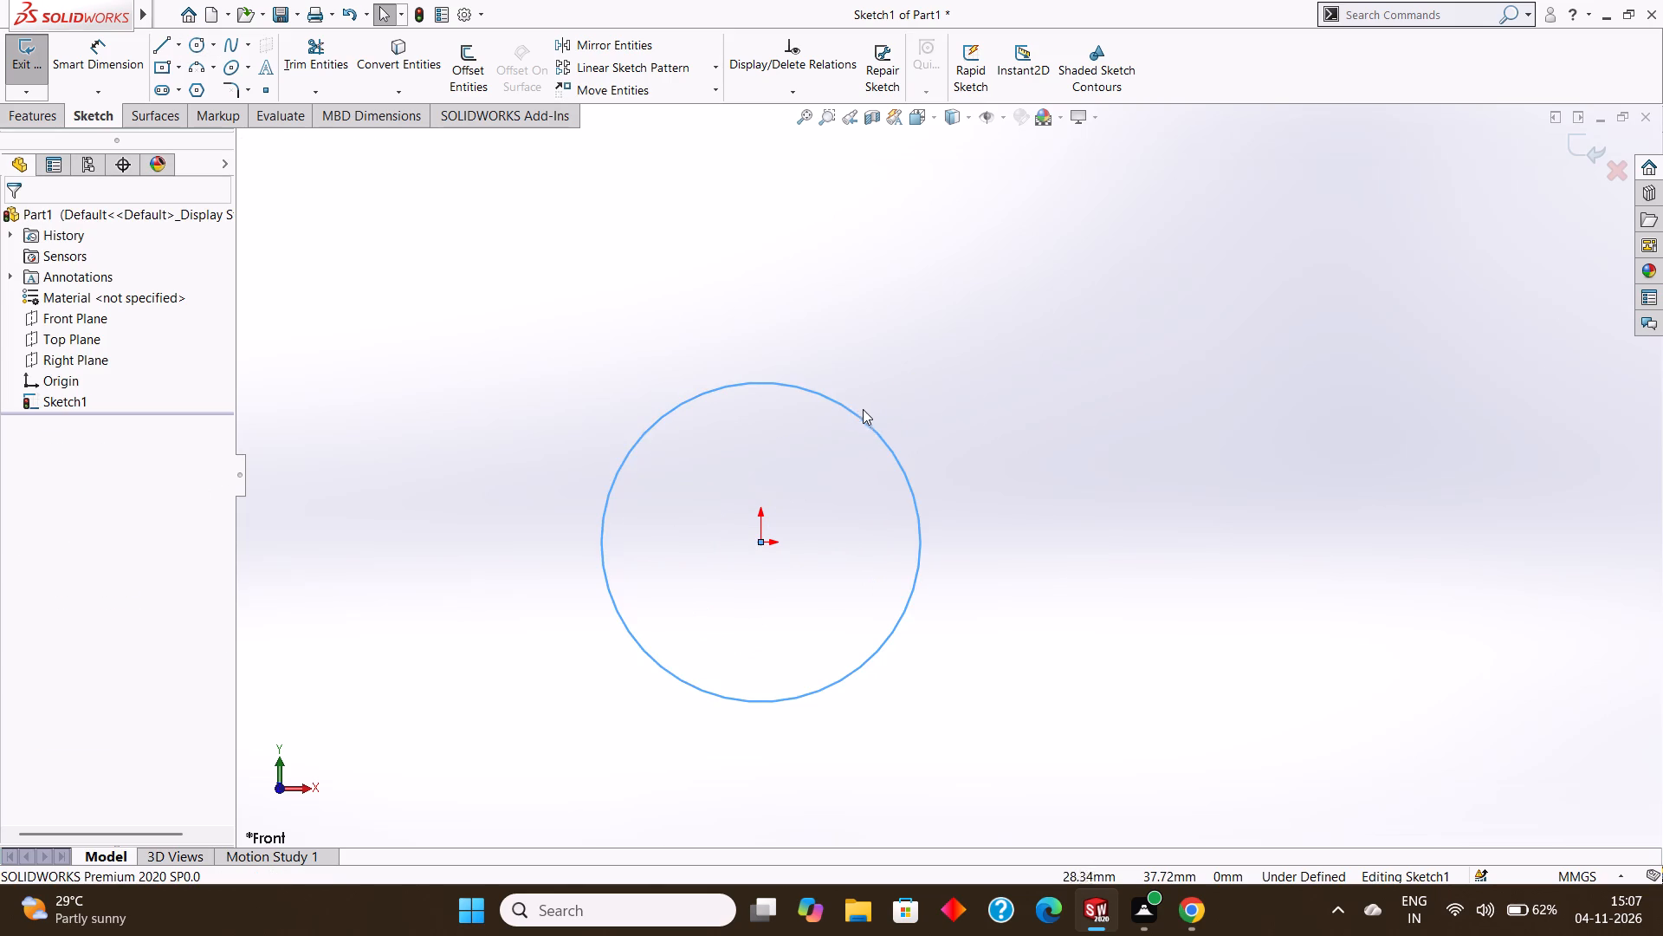
{"action": "key", "text": "Escape"}
Dimension the circle's diameter and set it to 80 mm.
{"action": "left_click", "coordinate": [120, 46]}
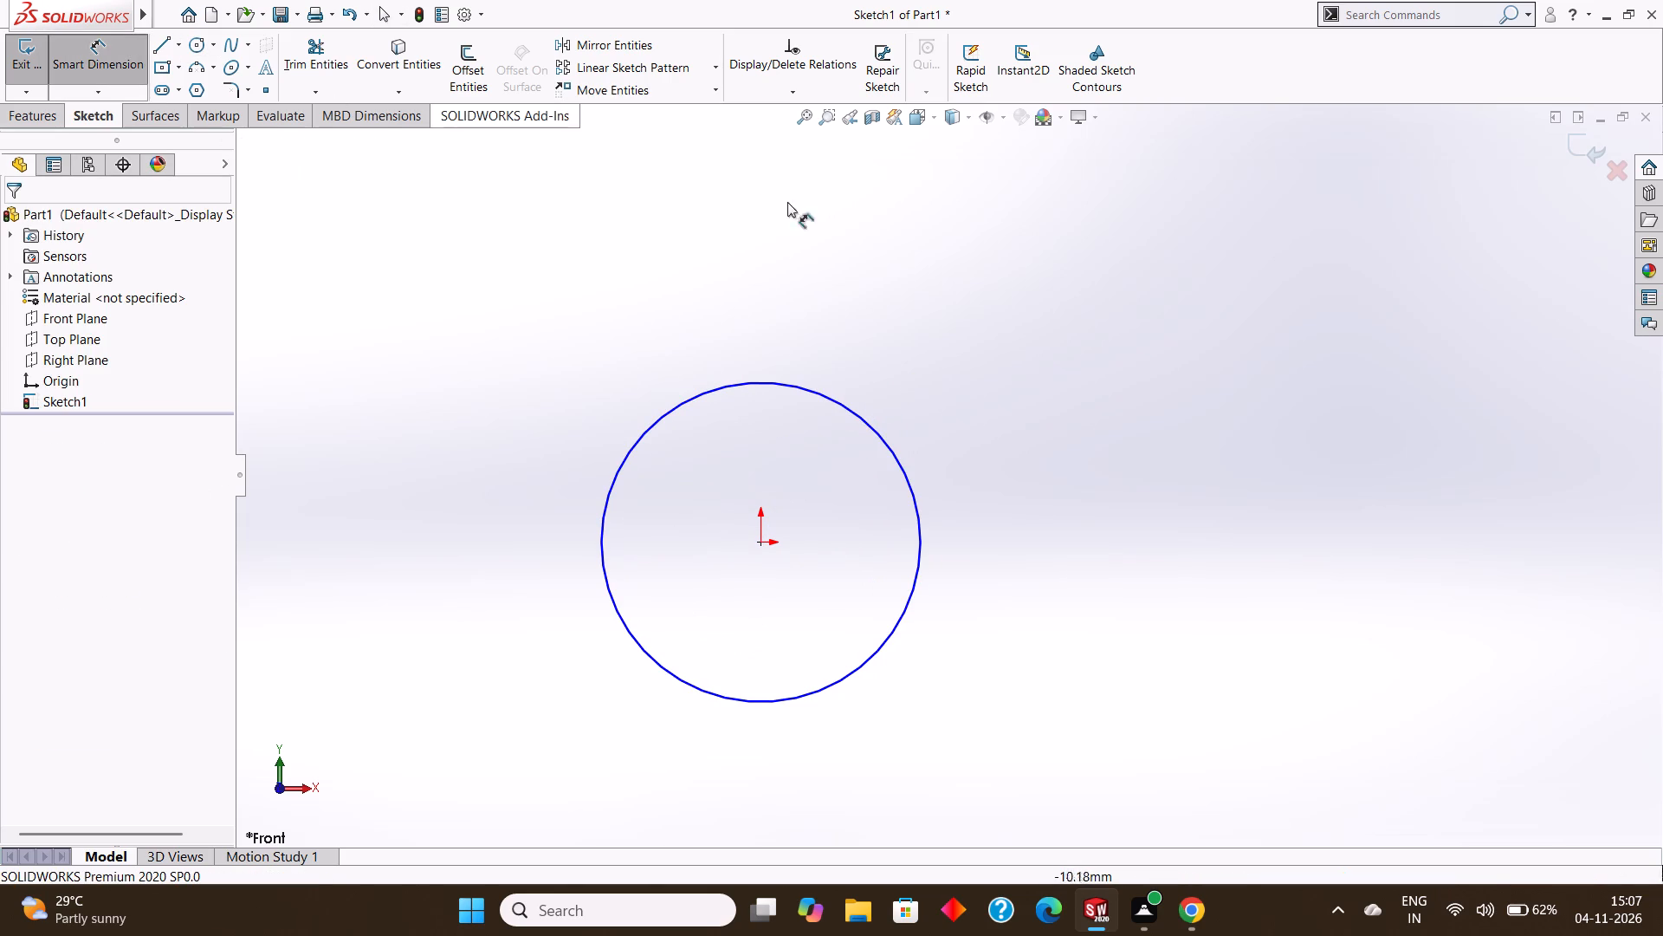
{"action": "left_click", "coordinate": [848, 407]}
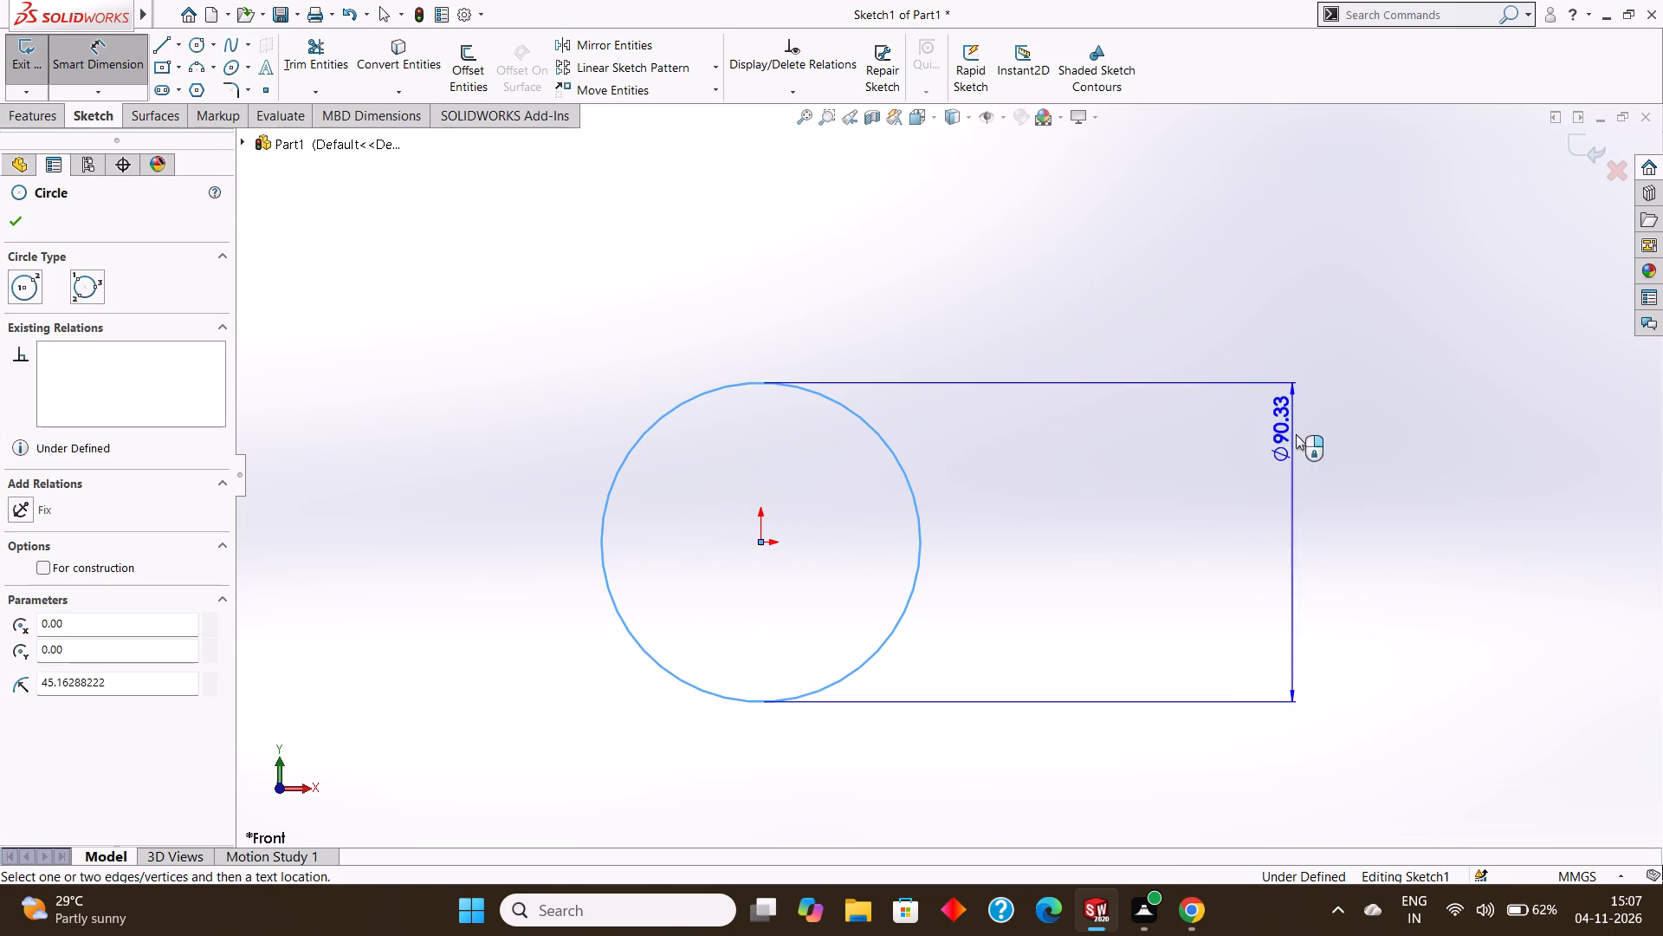
{"action": "left_click", "coordinate": [1330, 497]}
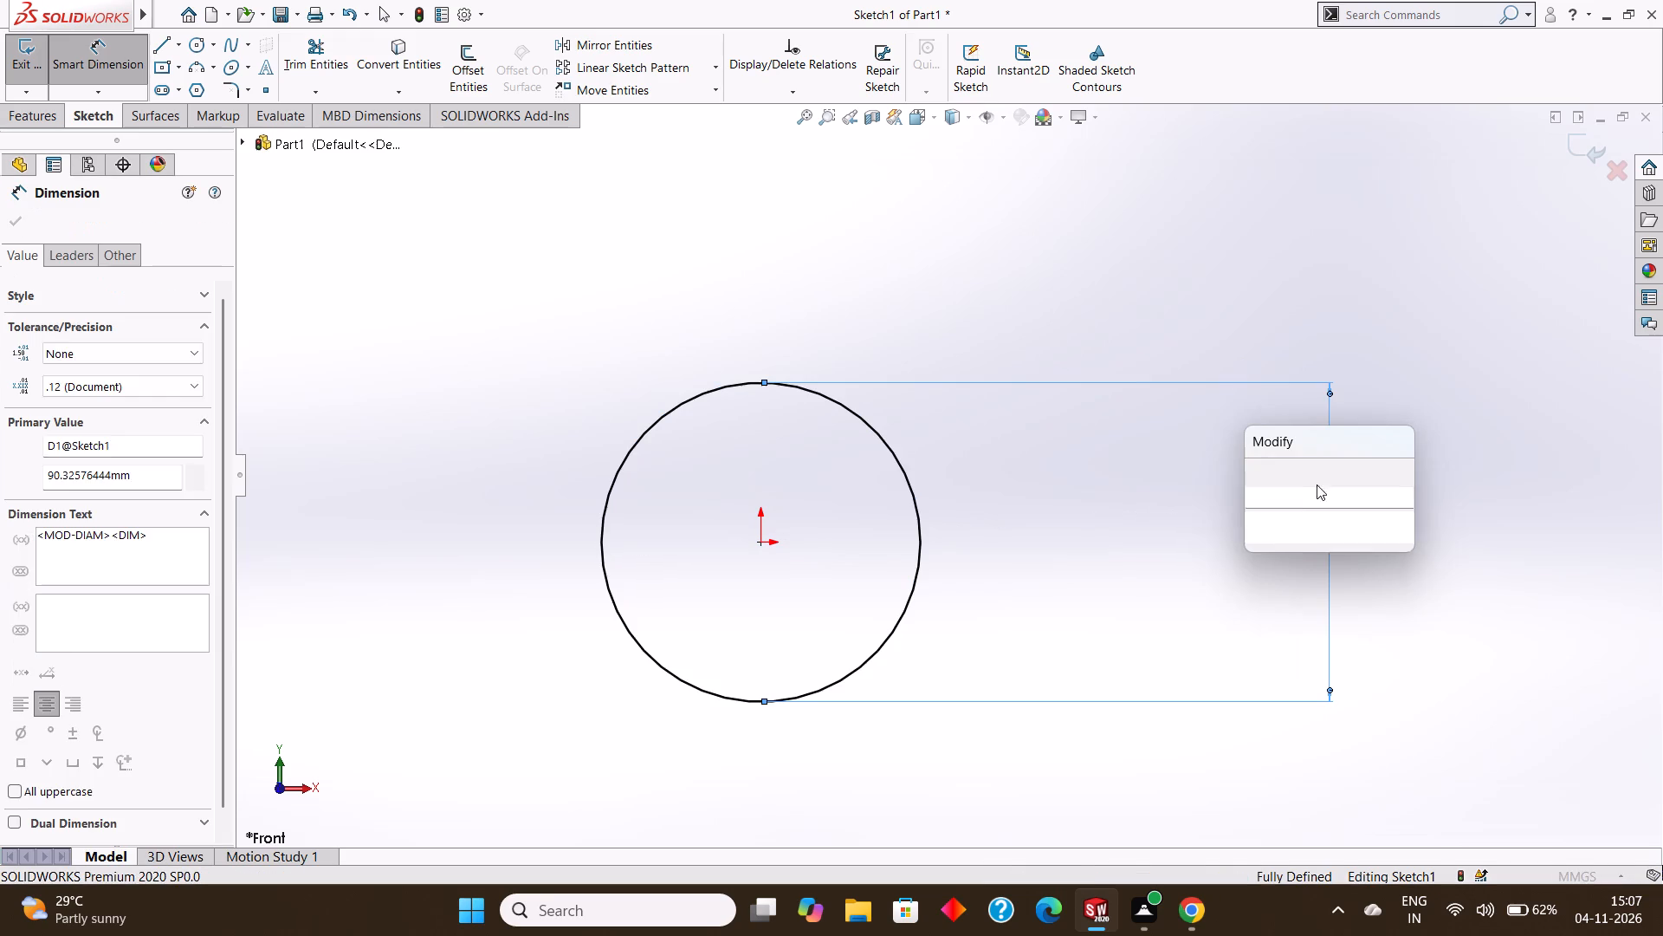
{"action": "key", "text": "BackSpace"}
{"action": "type", "text": "80"}
{"action": "key", "text": "Return"}
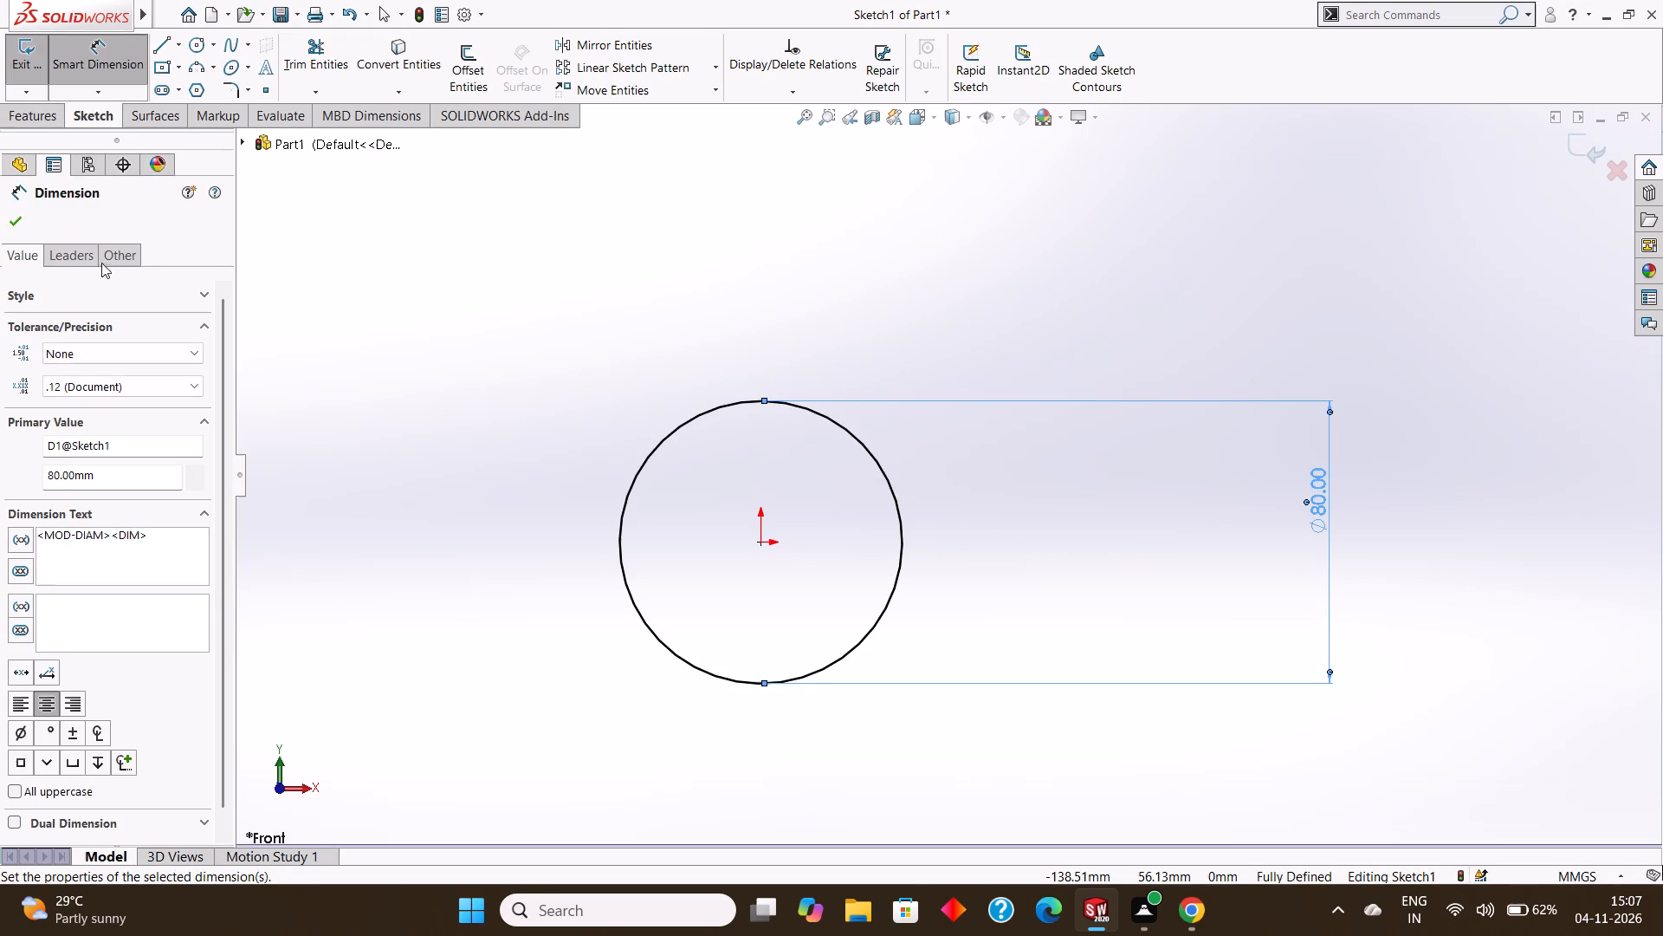
{"action": "left_click", "coordinate": [20, 212]}
Extrude the circle as a blind boss 10 mm deep from the sketch plane.
{"action": "left_click", "coordinate": [49, 116]}
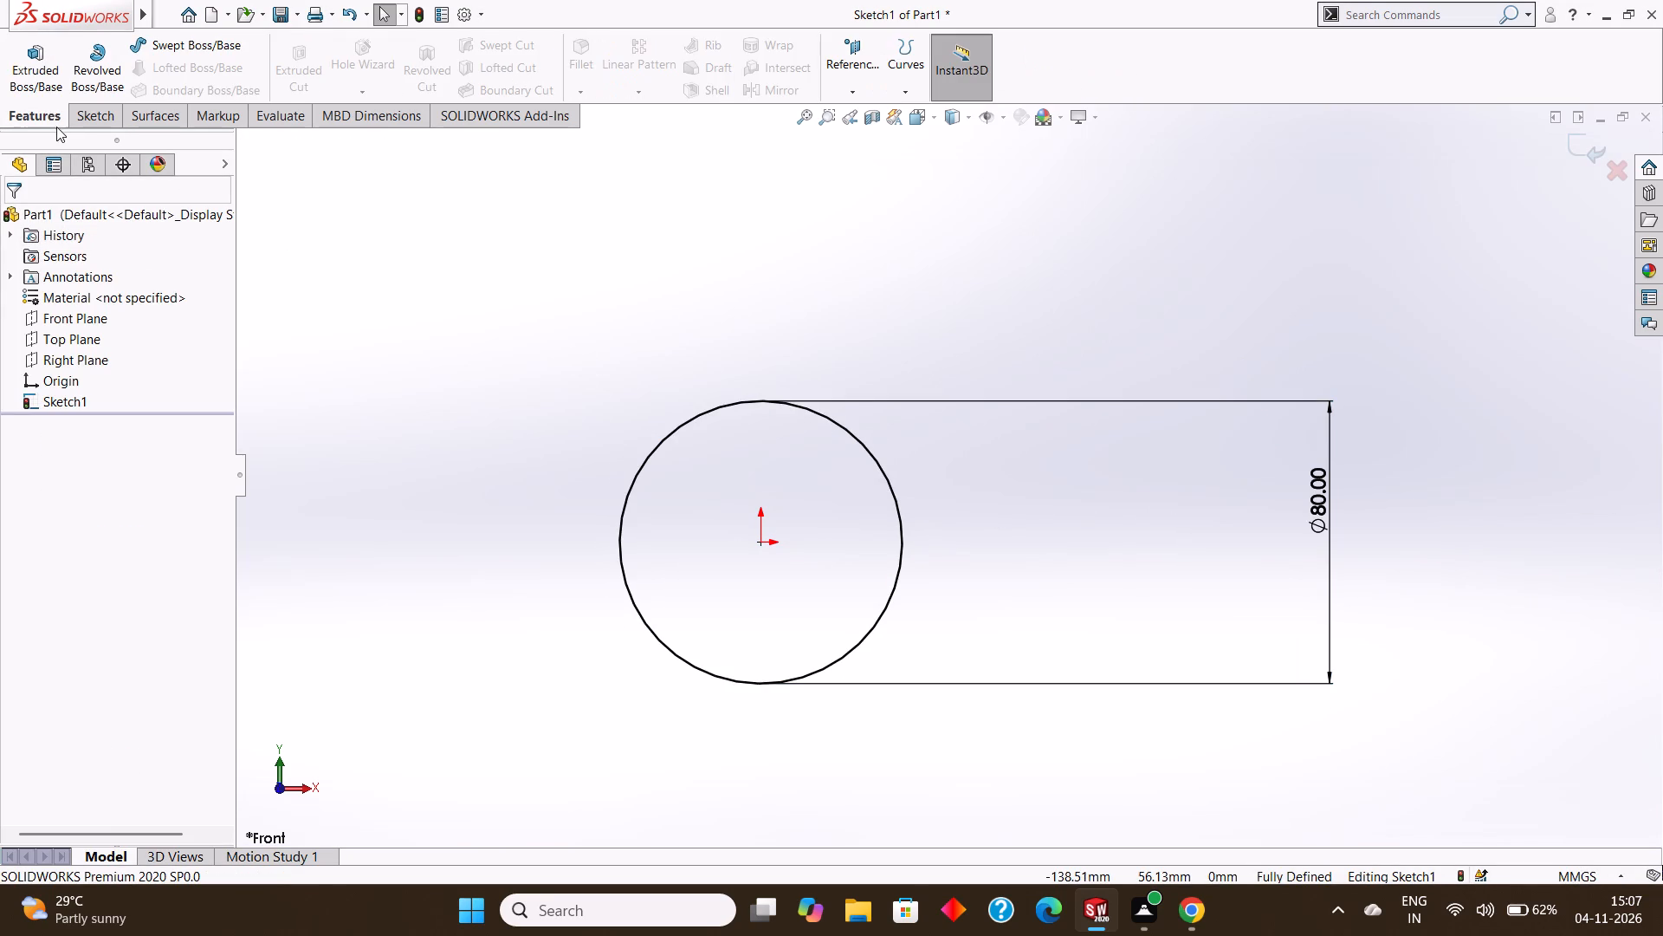
{"action": "left_click", "coordinate": [36, 64]}
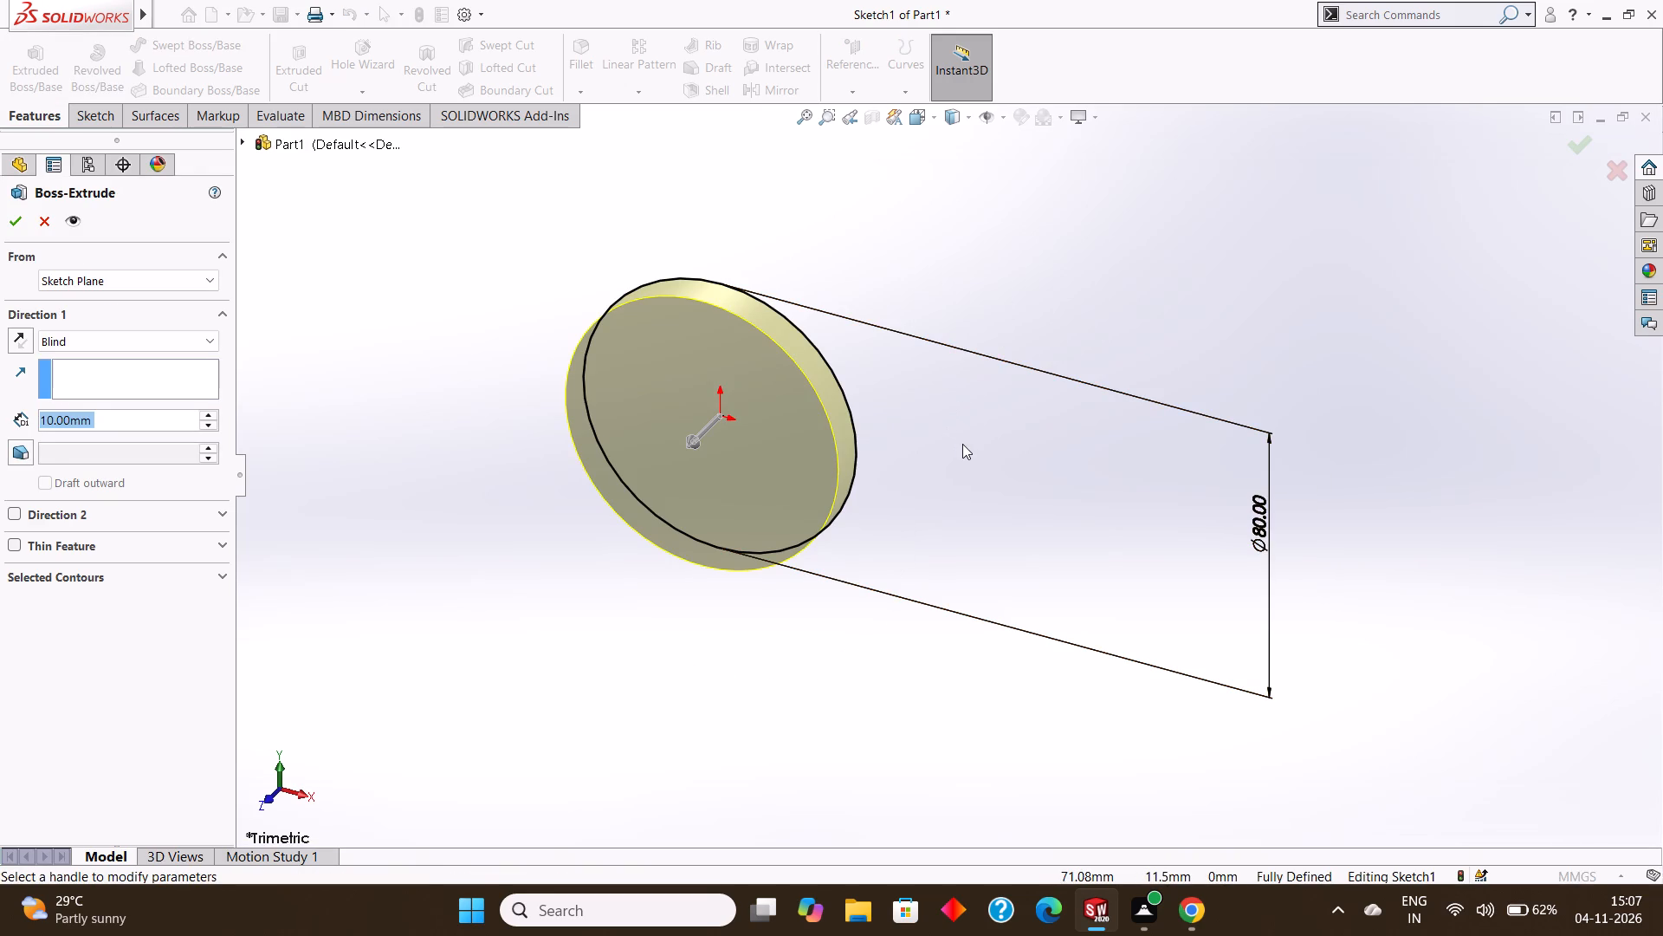
{"action": "key", "text": "BackSpace"}
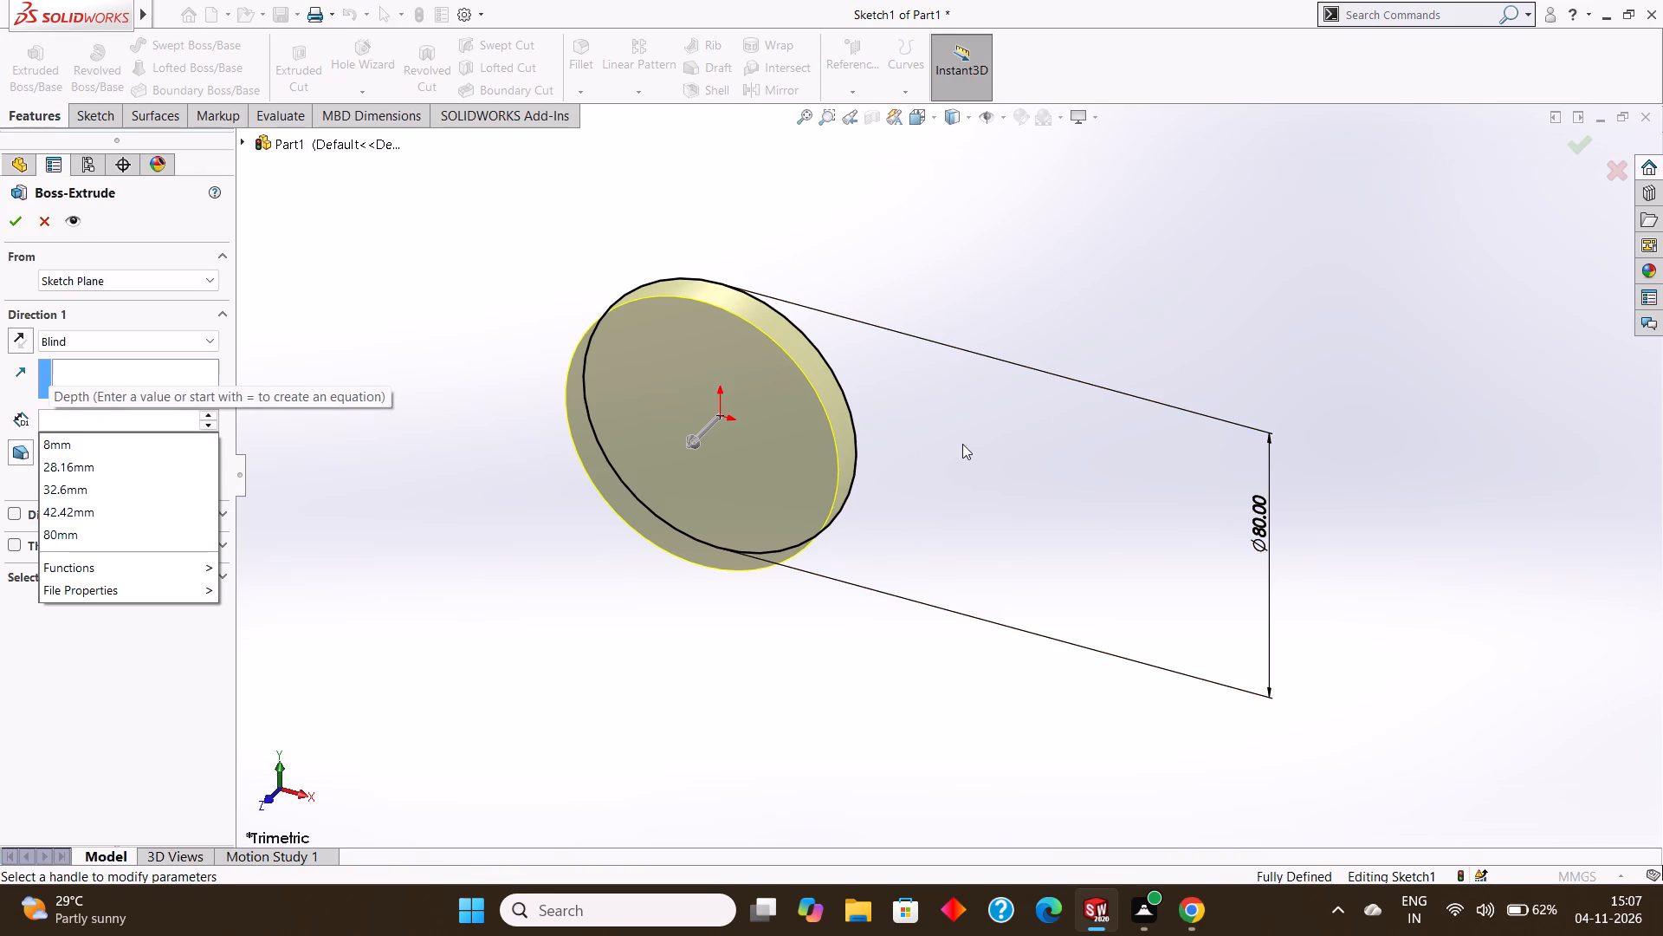
{"action": "type", "text": "10"}
{"action": "key", "text": "Return"}
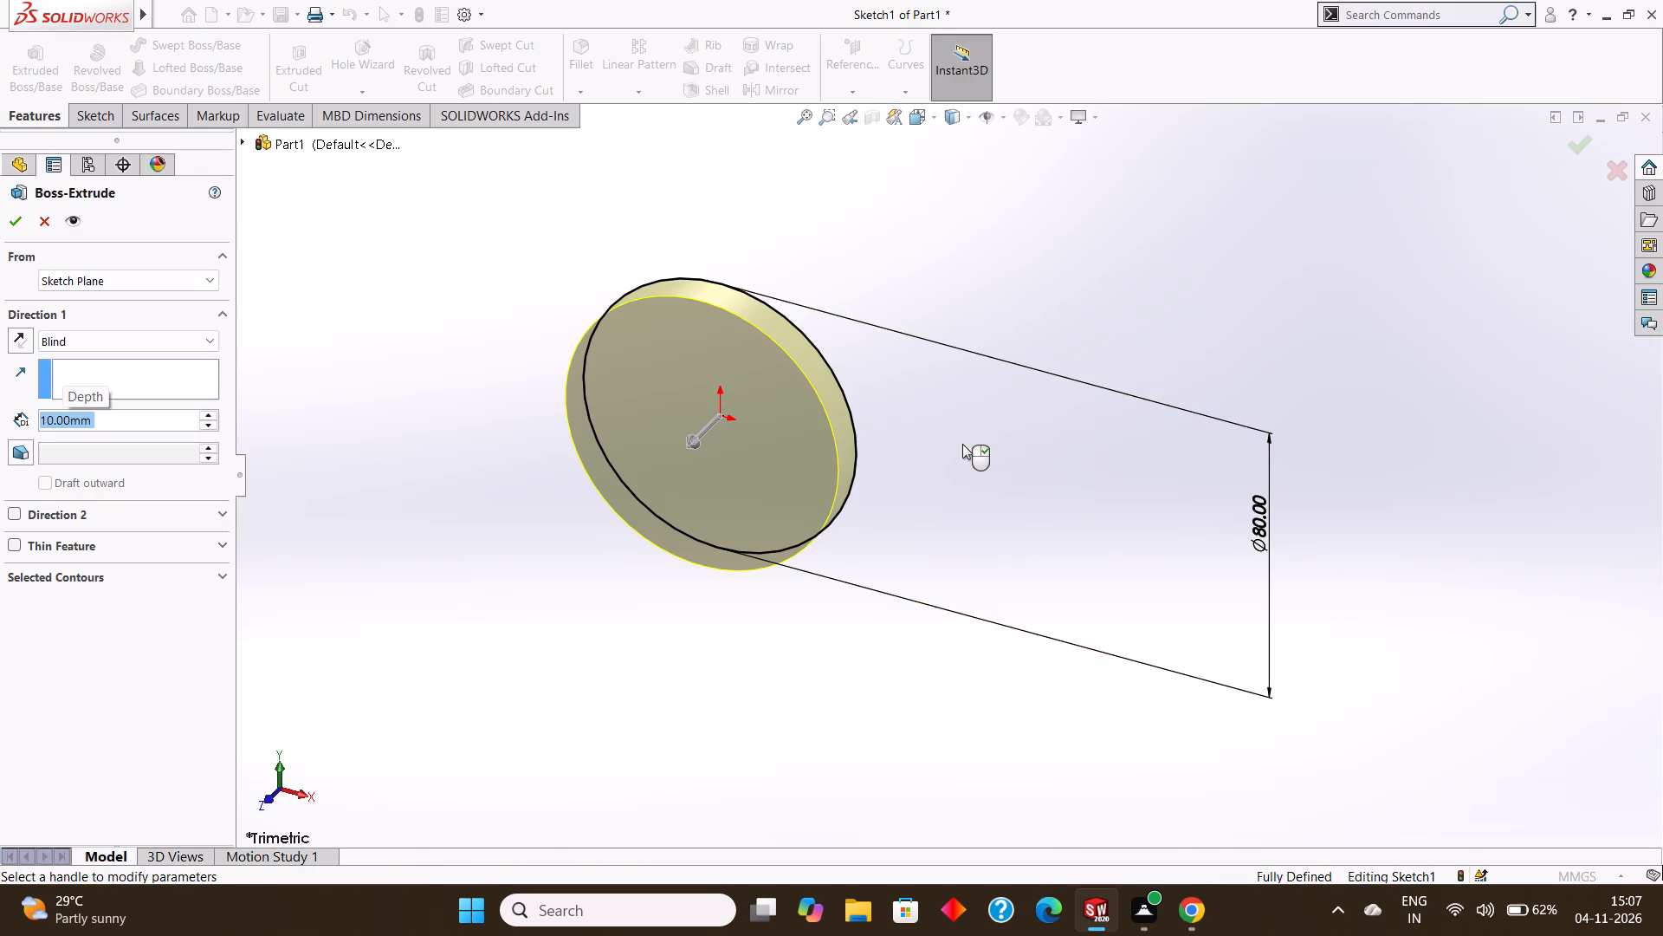
{"action": "left_click", "coordinate": [11, 217]}
{"action": "left_click", "coordinate": [954, 221]}
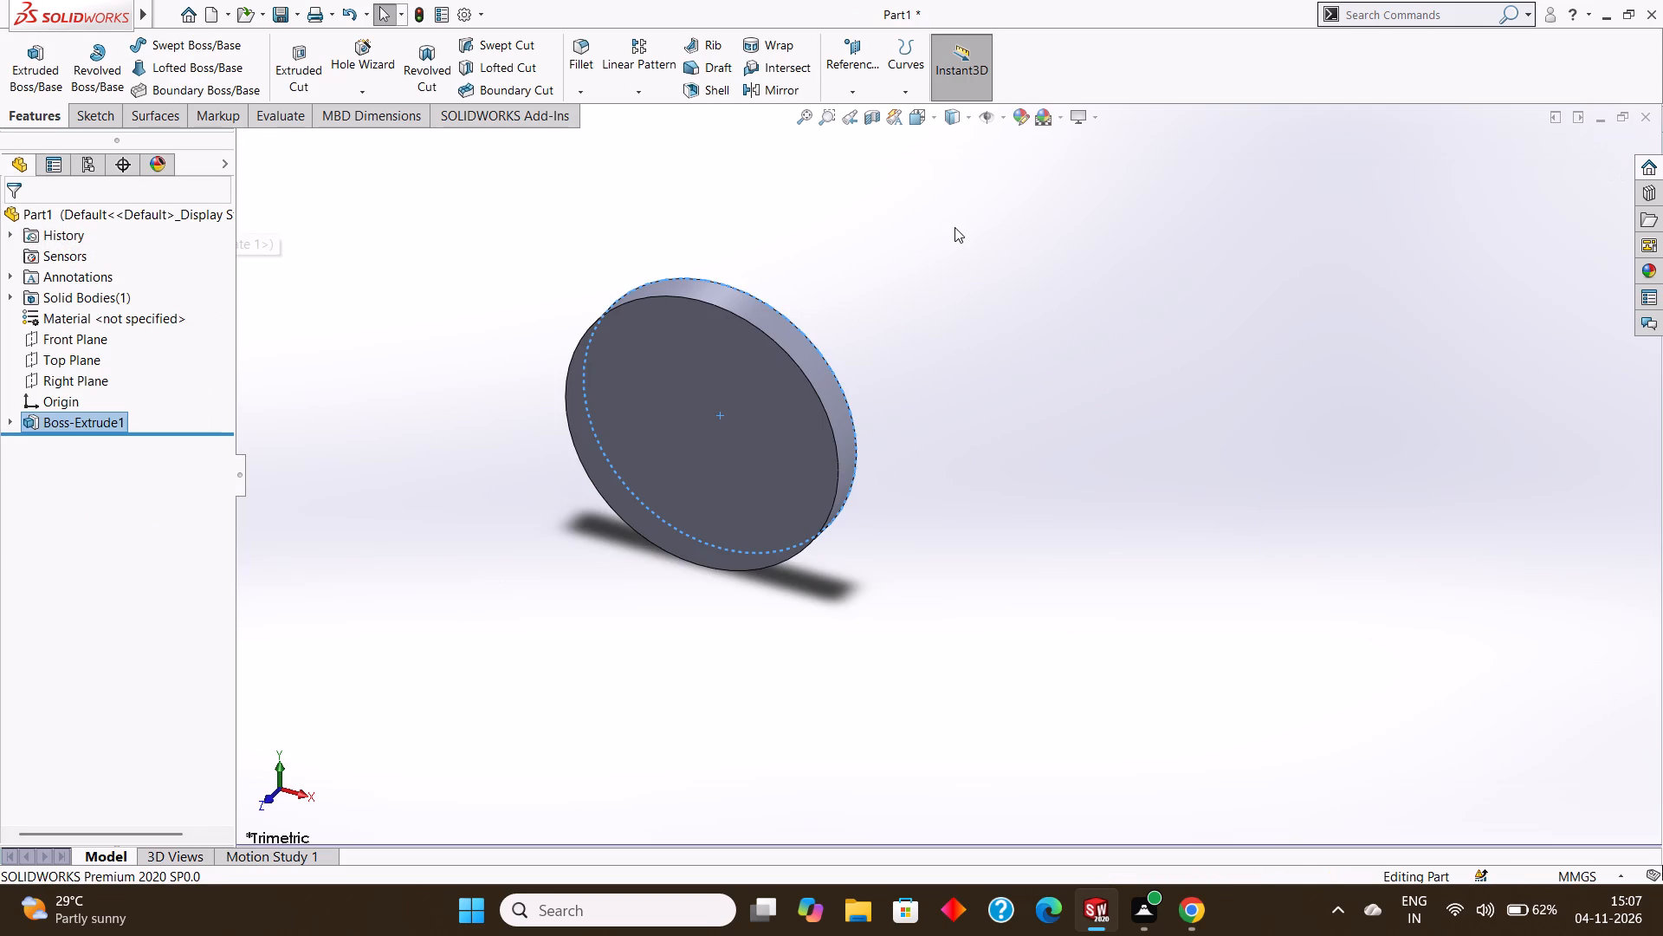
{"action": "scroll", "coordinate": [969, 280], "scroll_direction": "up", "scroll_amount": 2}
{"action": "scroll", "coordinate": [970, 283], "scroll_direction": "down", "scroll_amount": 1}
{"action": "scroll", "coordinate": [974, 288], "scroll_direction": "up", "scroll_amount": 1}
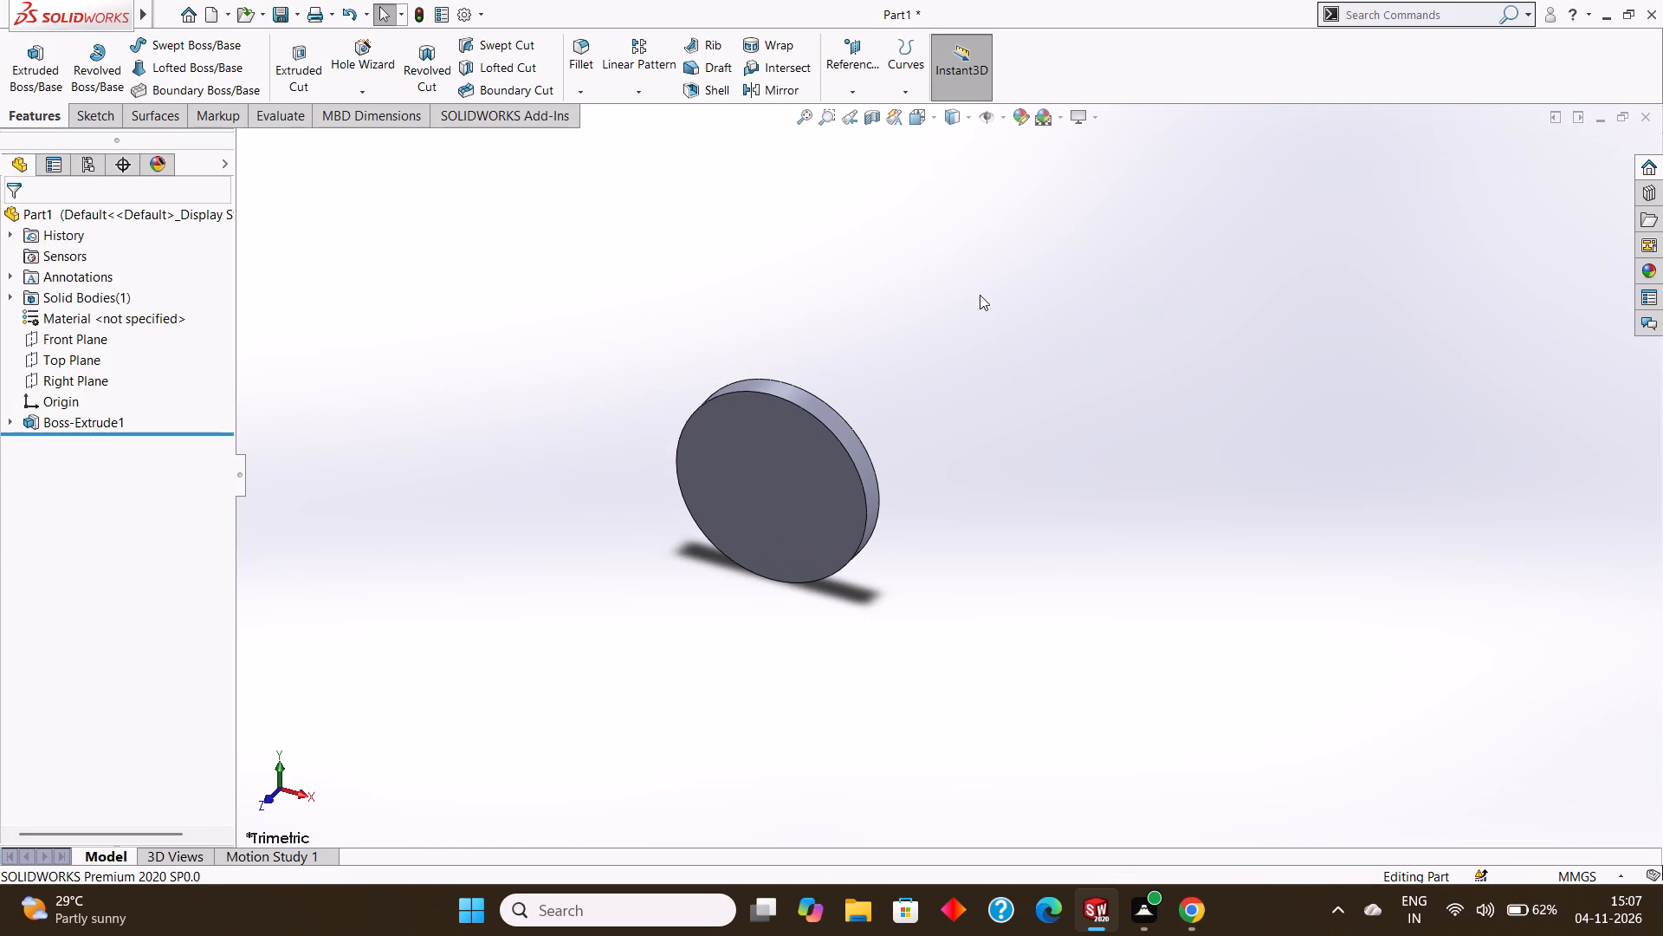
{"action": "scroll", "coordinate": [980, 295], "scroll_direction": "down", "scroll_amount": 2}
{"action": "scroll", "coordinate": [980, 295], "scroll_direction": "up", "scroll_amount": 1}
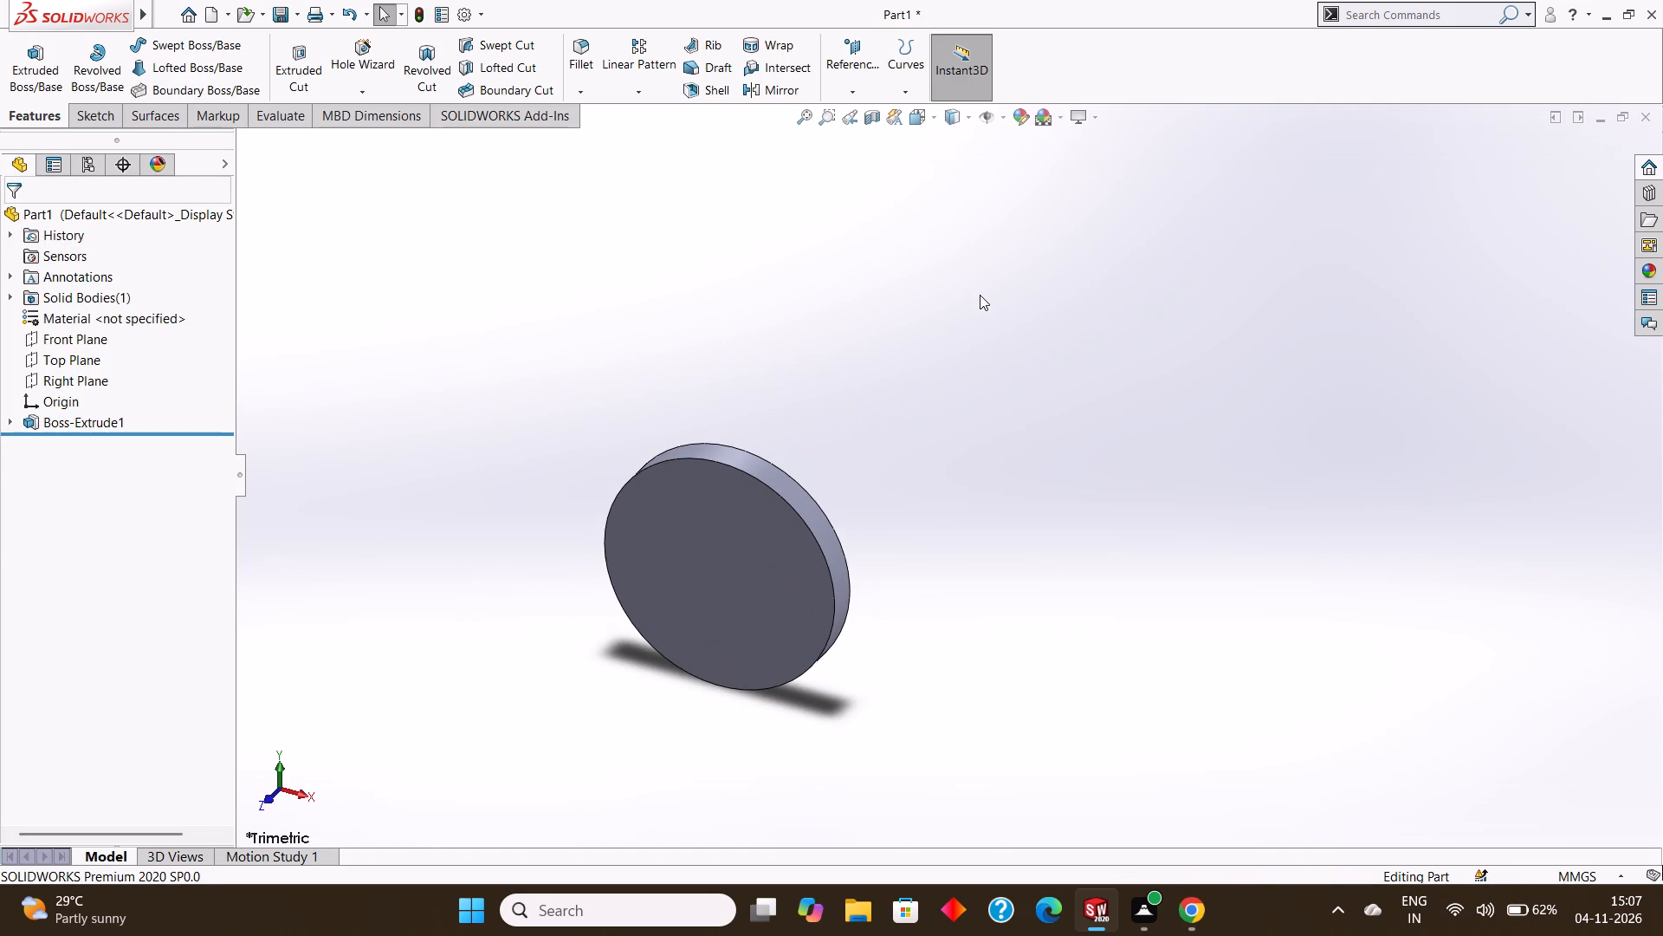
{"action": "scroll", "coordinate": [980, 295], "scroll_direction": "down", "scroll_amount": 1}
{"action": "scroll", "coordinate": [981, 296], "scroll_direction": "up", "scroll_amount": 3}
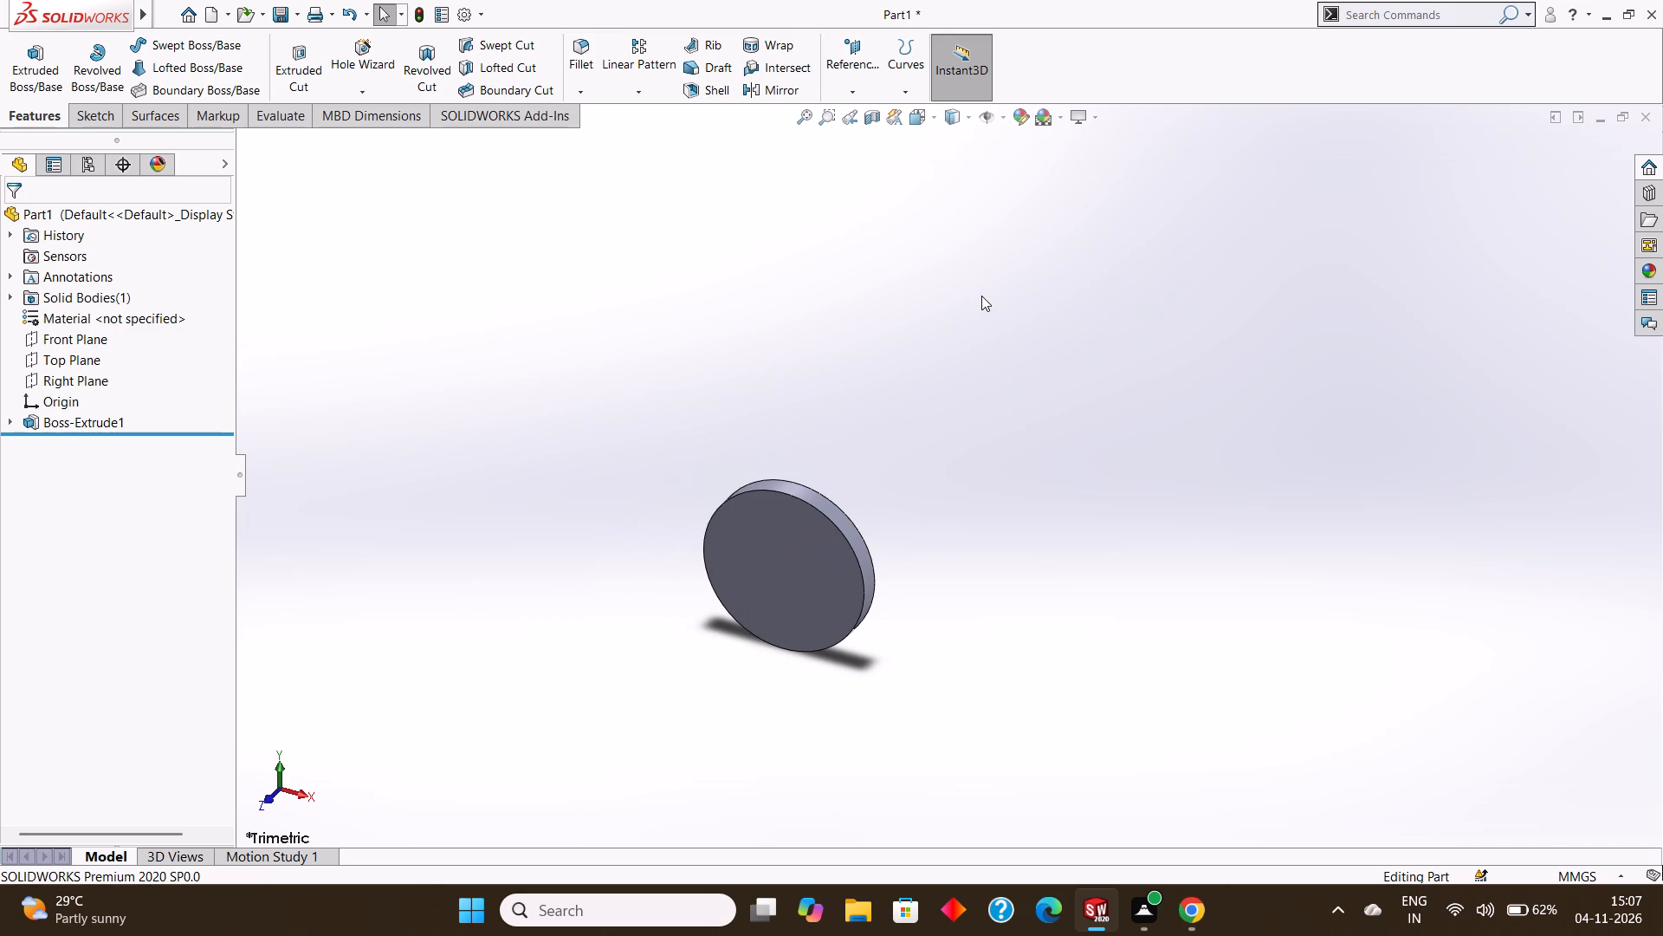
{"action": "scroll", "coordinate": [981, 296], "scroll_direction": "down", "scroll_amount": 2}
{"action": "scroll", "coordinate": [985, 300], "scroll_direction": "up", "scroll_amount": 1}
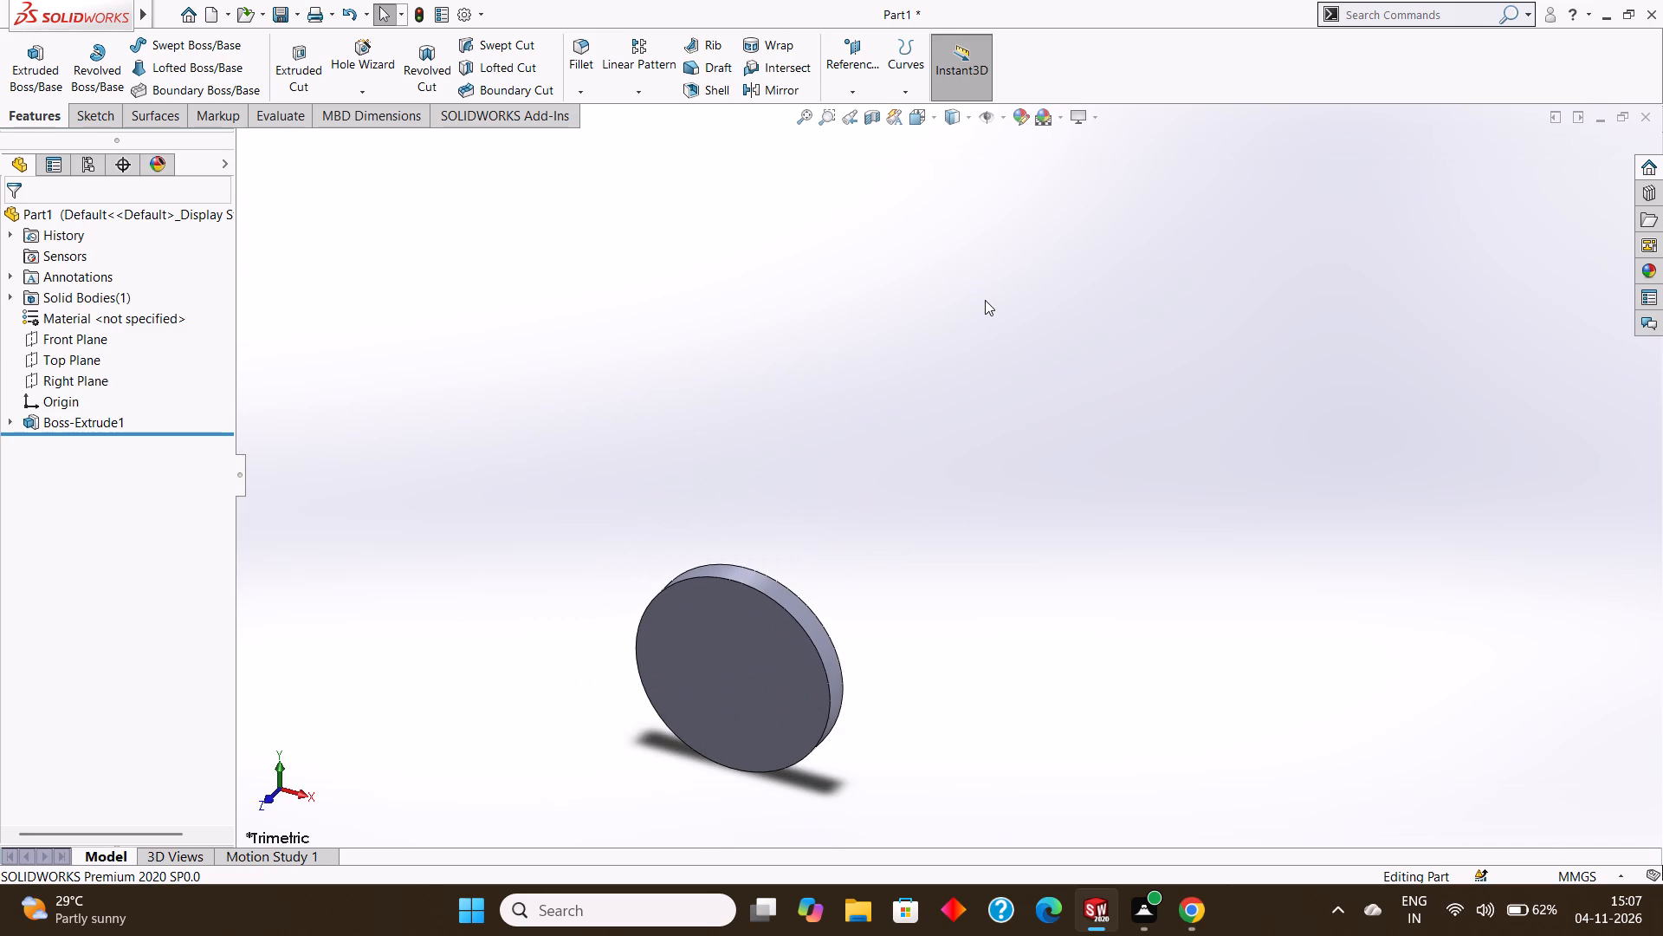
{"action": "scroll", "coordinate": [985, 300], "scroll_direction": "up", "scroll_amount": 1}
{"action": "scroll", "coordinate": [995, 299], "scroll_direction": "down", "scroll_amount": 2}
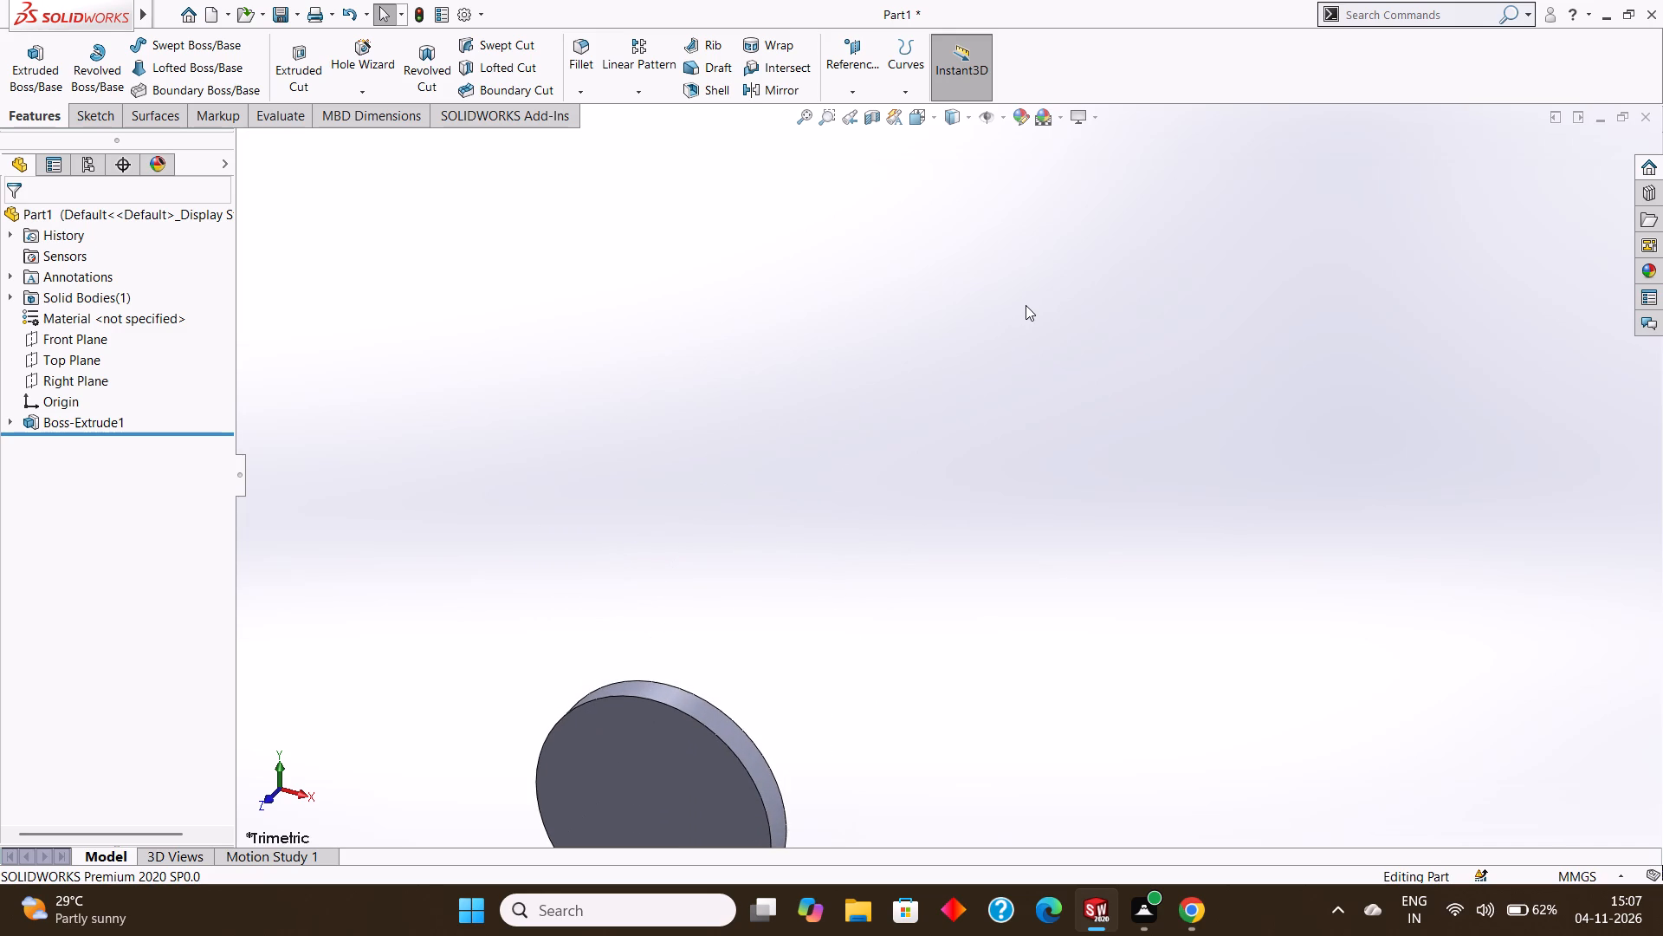
Start a new sketch on the disc's flat front face and view it face-on.
{"action": "scroll", "coordinate": [1026, 321], "scroll_direction": "up", "scroll_amount": 1}
{"action": "scroll", "coordinate": [1019, 452], "scroll_direction": "up", "scroll_amount": 1}
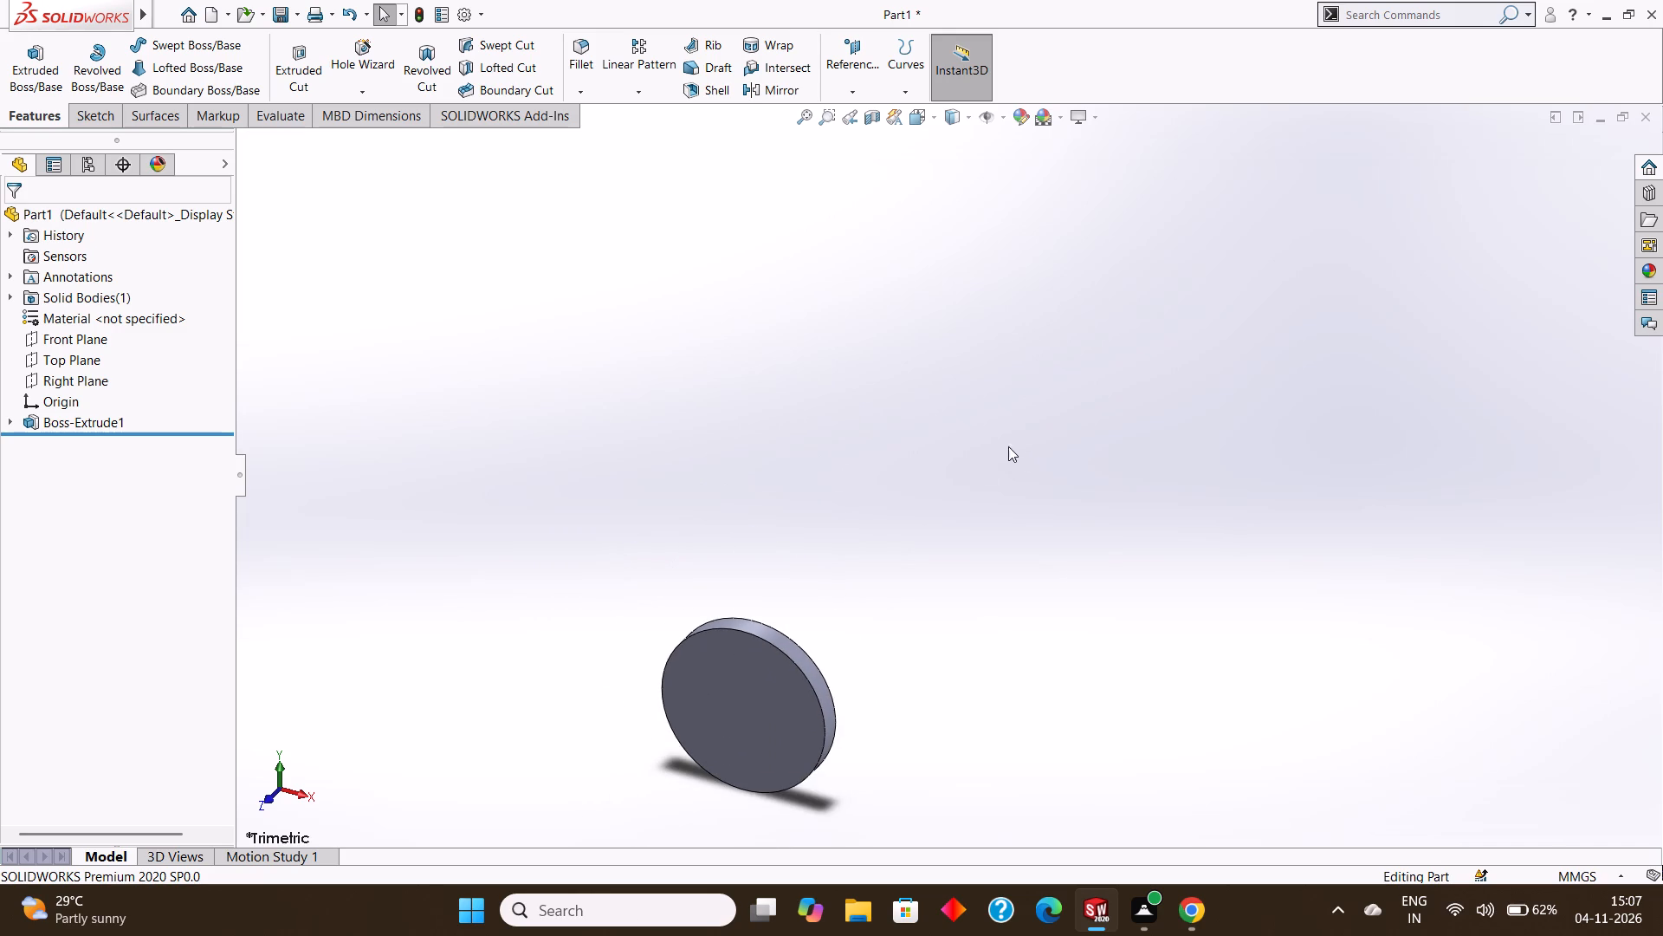
{"action": "scroll", "coordinate": [948, 534], "scroll_direction": "down", "scroll_amount": 2}
{"action": "scroll", "coordinate": [793, 724], "scroll_direction": "up", "scroll_amount": 3}
{"action": "scroll", "coordinate": [764, 711], "scroll_direction": "down", "scroll_amount": 2}
{"action": "scroll", "coordinate": [777, 606], "scroll_direction": "down", "scroll_amount": 3}
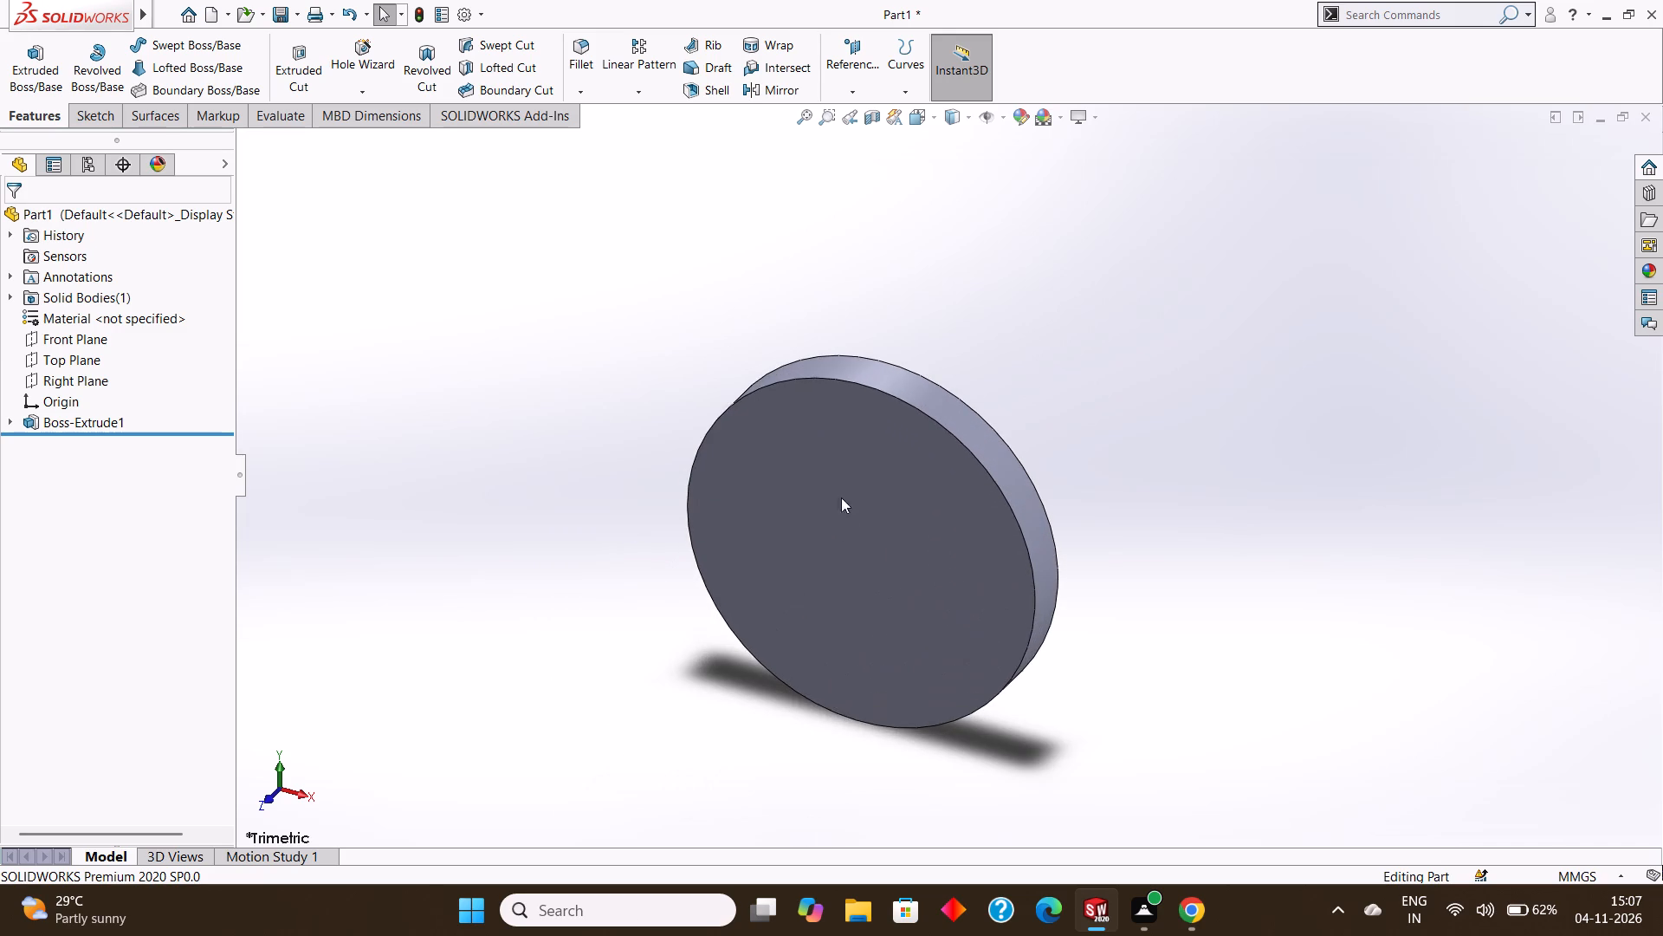
{"action": "left_click", "coordinate": [842, 456]}
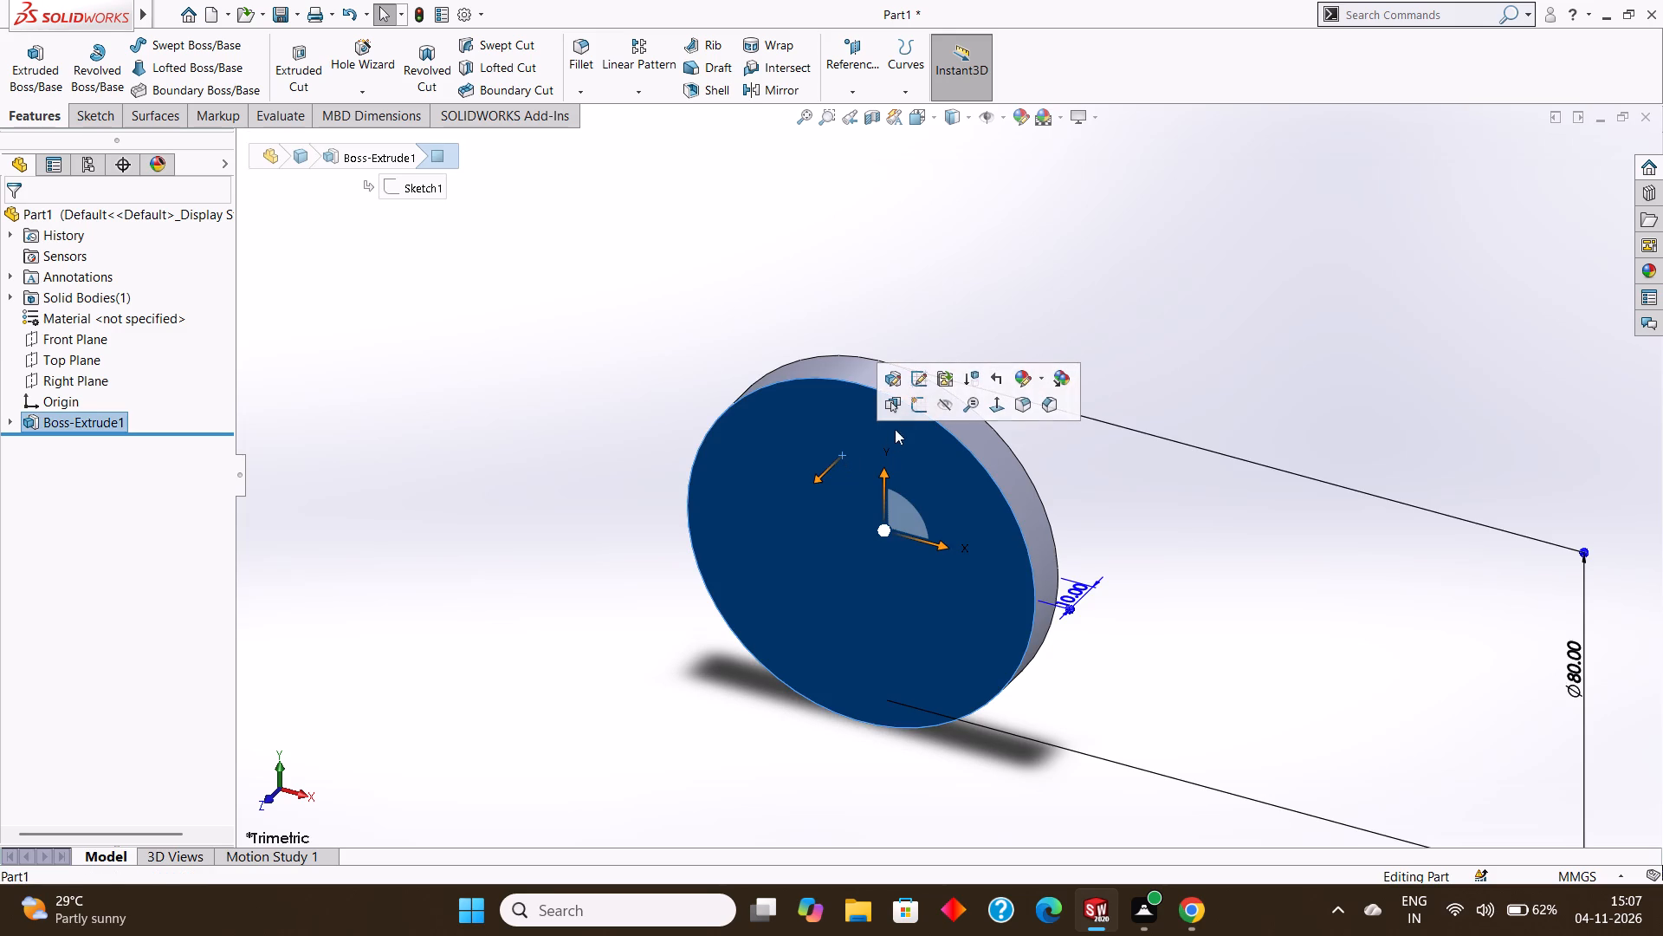
{"action": "left_click", "coordinate": [915, 410]}
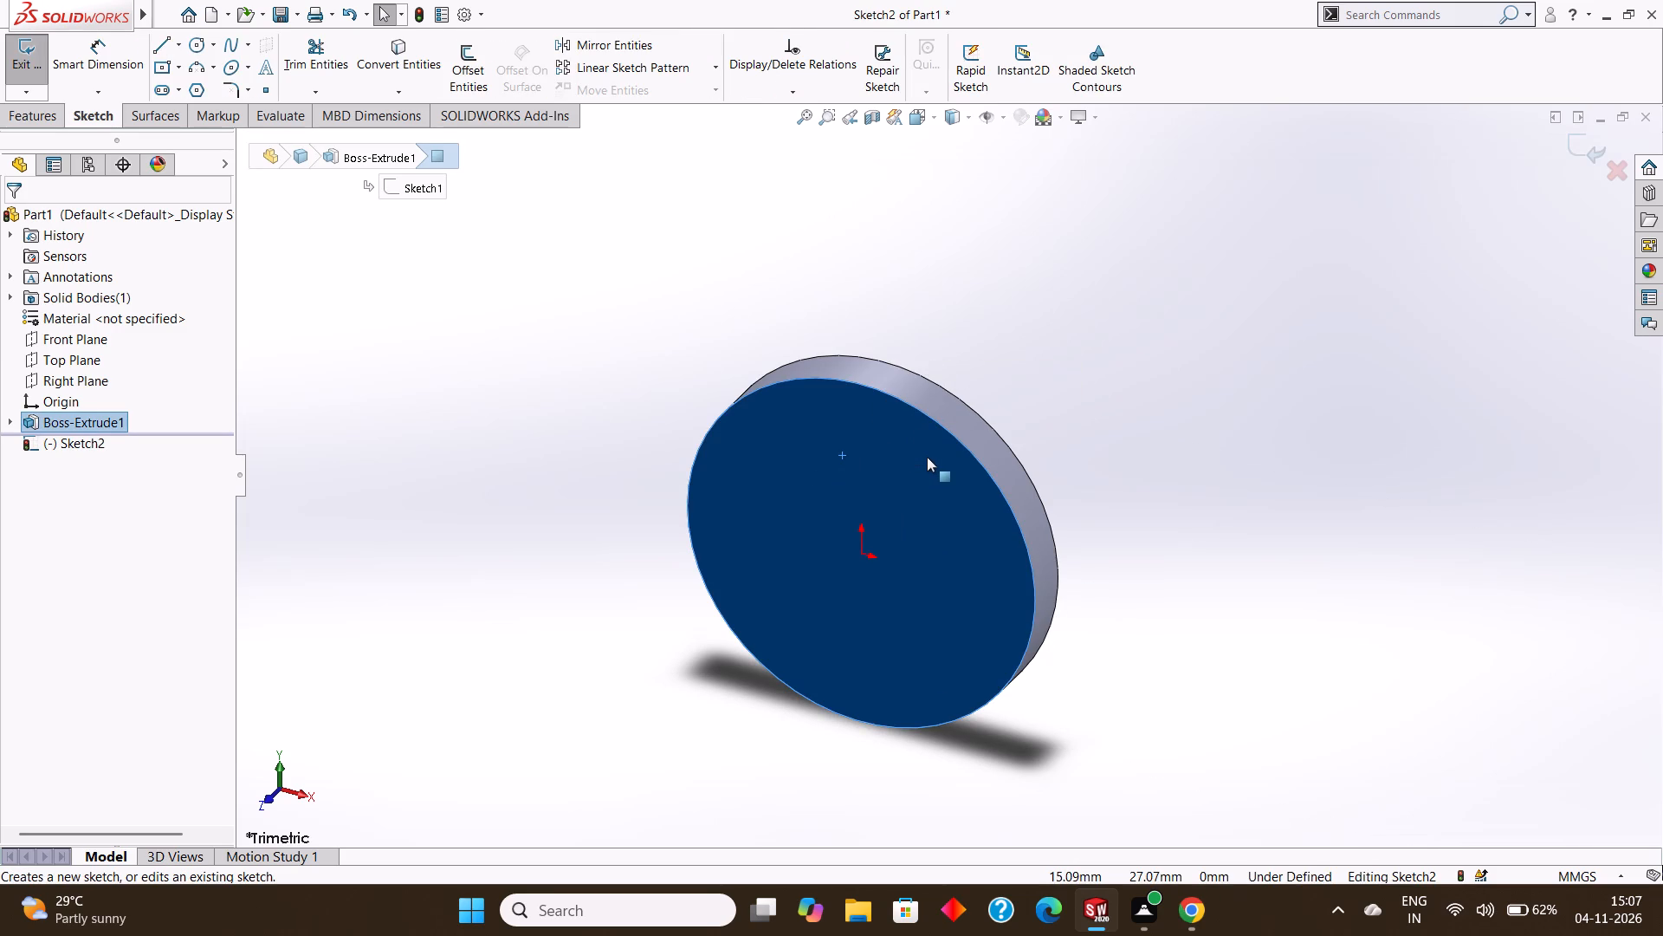
{"action": "key", "text": "ctrl+8"}
{"action": "key", "text": "Escape"}
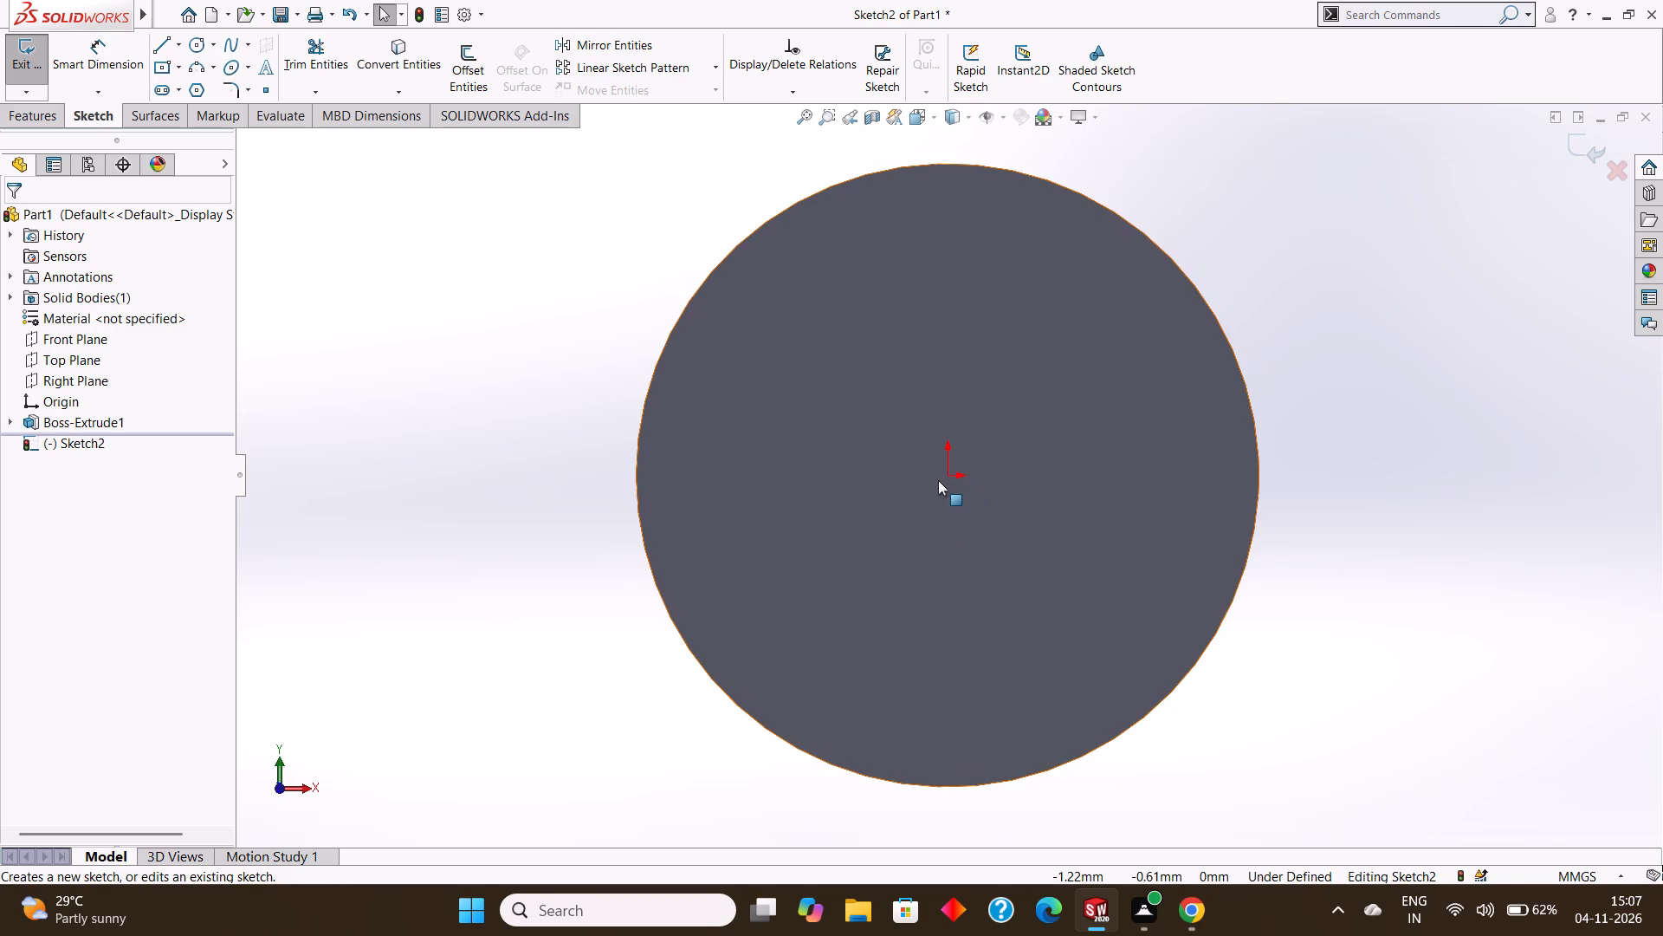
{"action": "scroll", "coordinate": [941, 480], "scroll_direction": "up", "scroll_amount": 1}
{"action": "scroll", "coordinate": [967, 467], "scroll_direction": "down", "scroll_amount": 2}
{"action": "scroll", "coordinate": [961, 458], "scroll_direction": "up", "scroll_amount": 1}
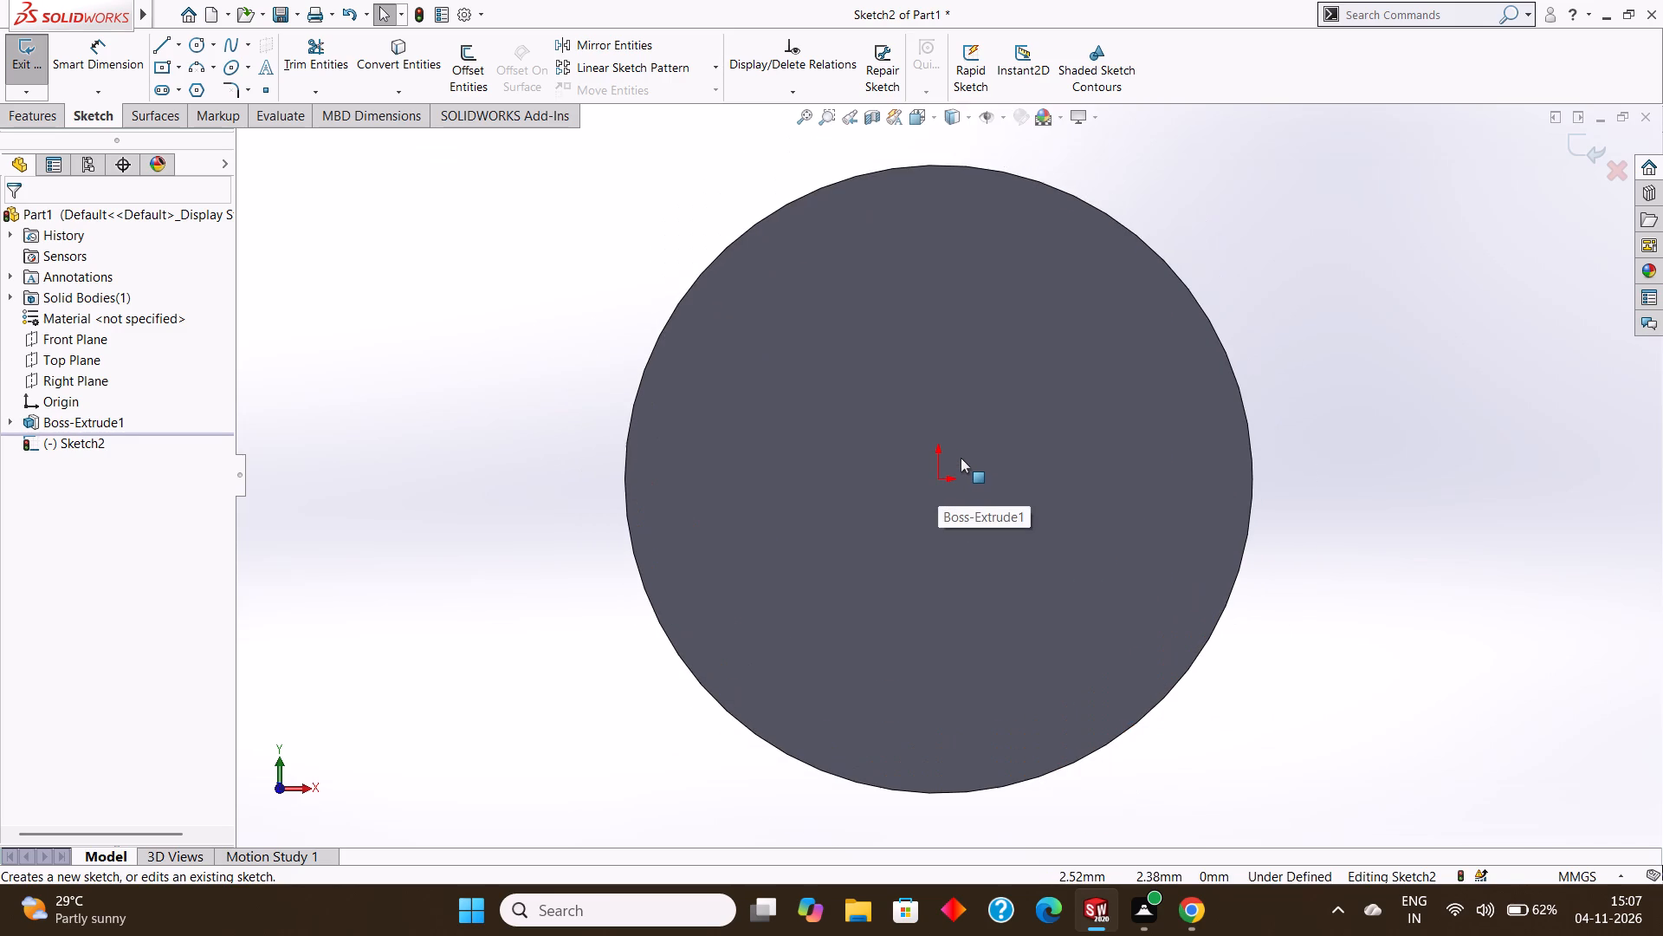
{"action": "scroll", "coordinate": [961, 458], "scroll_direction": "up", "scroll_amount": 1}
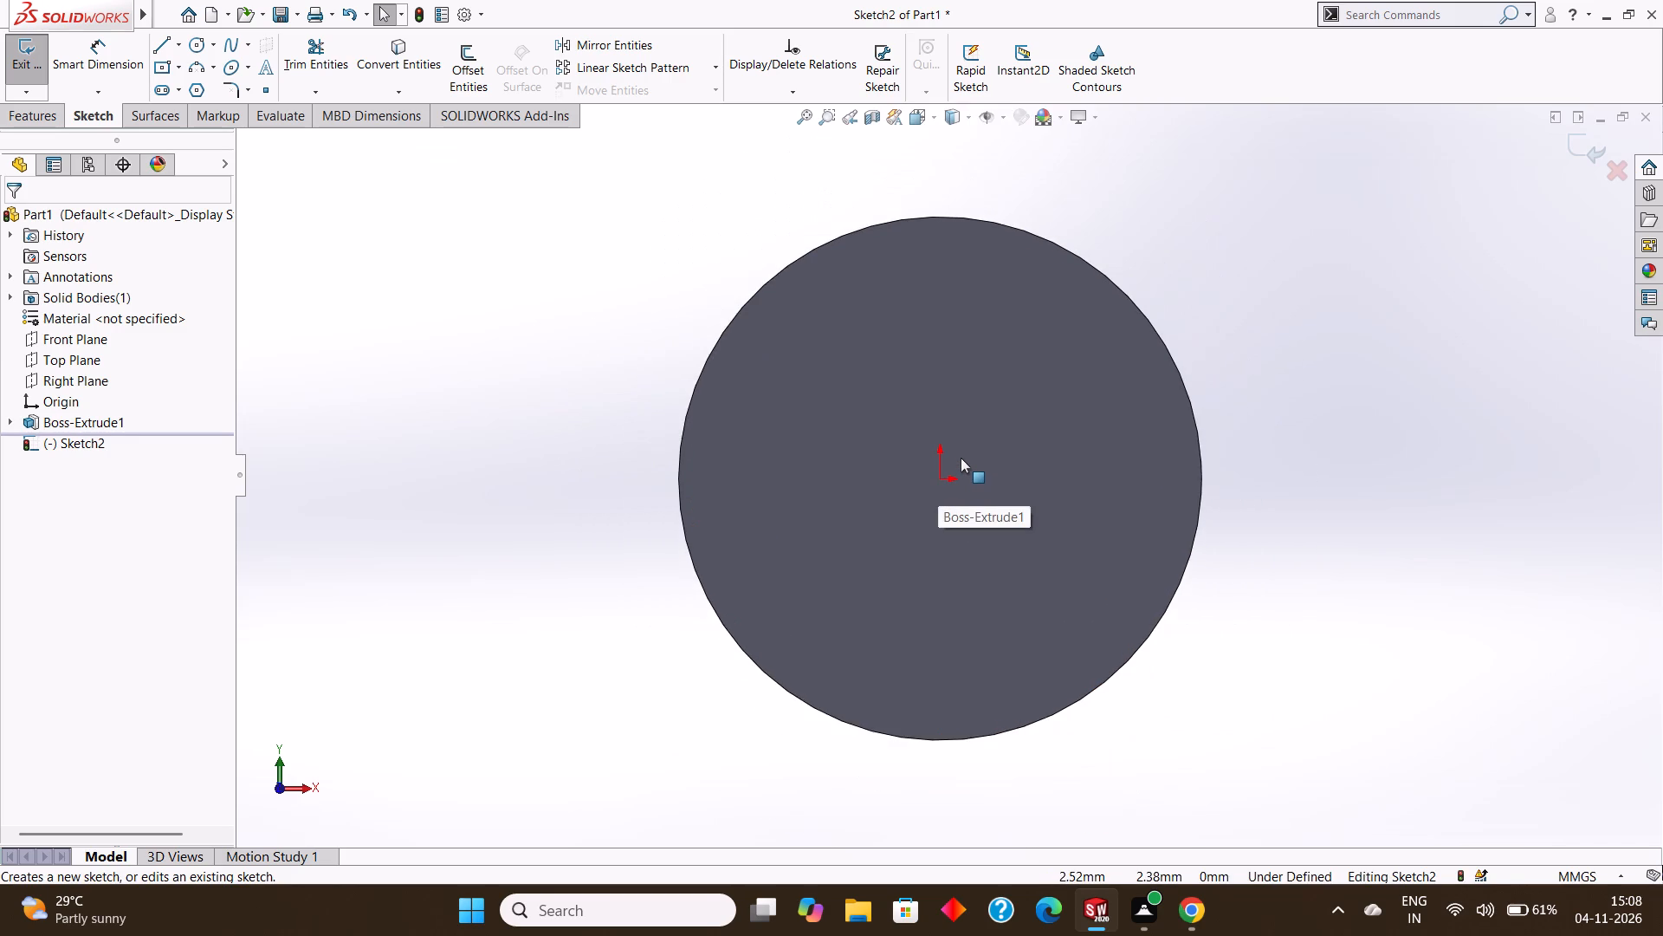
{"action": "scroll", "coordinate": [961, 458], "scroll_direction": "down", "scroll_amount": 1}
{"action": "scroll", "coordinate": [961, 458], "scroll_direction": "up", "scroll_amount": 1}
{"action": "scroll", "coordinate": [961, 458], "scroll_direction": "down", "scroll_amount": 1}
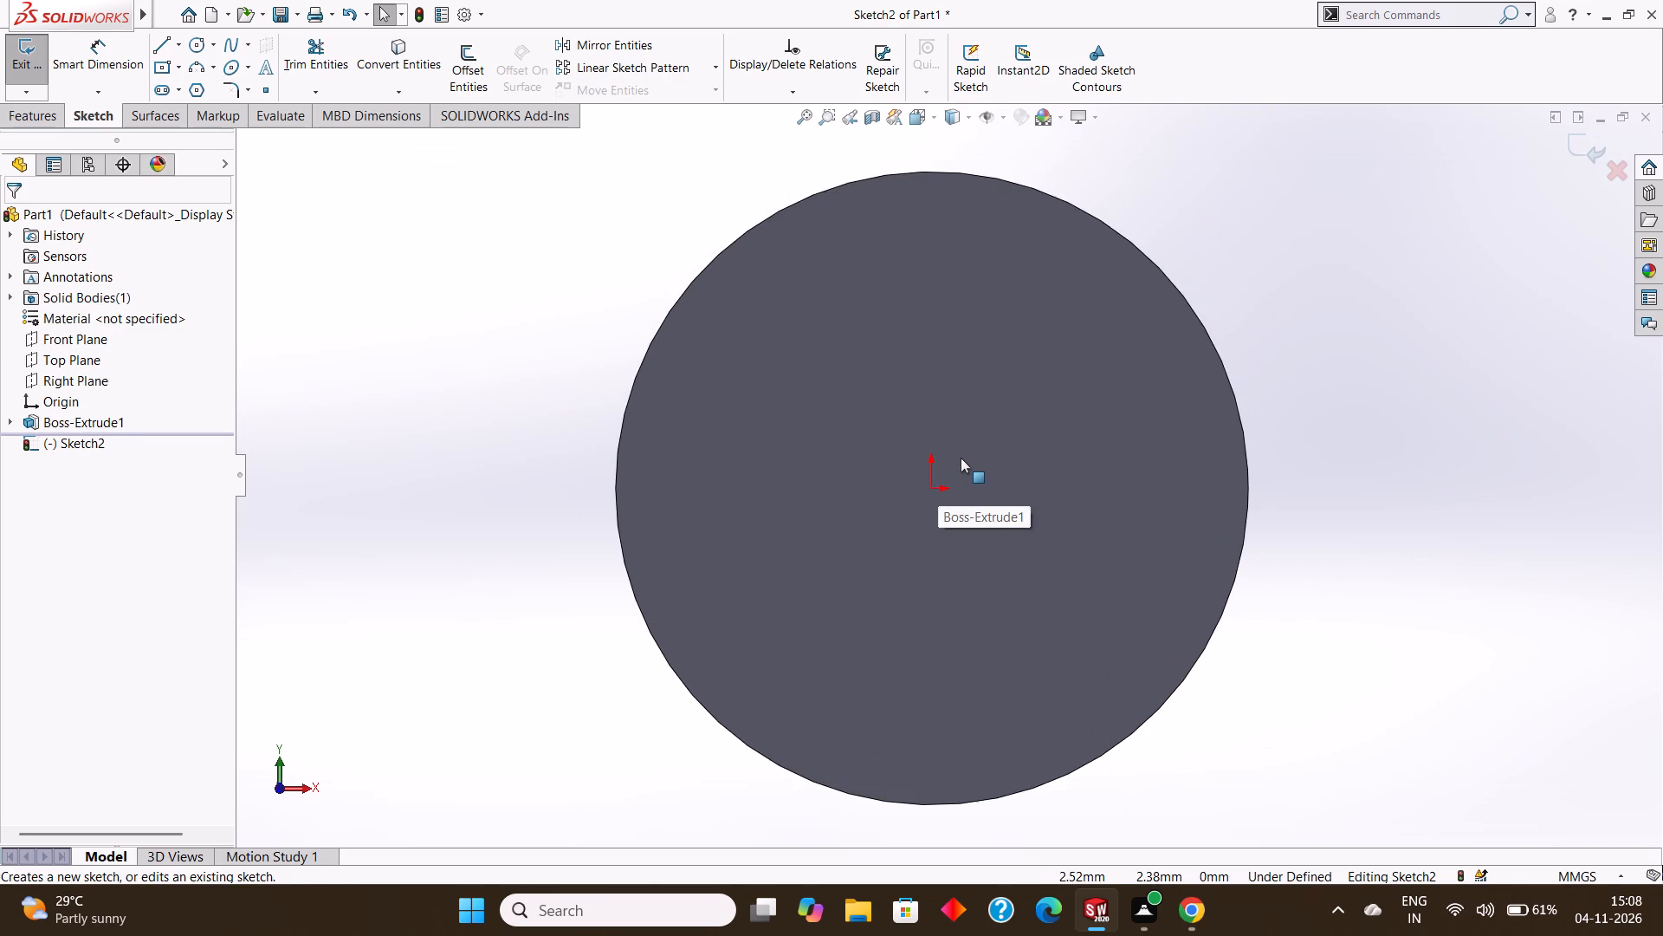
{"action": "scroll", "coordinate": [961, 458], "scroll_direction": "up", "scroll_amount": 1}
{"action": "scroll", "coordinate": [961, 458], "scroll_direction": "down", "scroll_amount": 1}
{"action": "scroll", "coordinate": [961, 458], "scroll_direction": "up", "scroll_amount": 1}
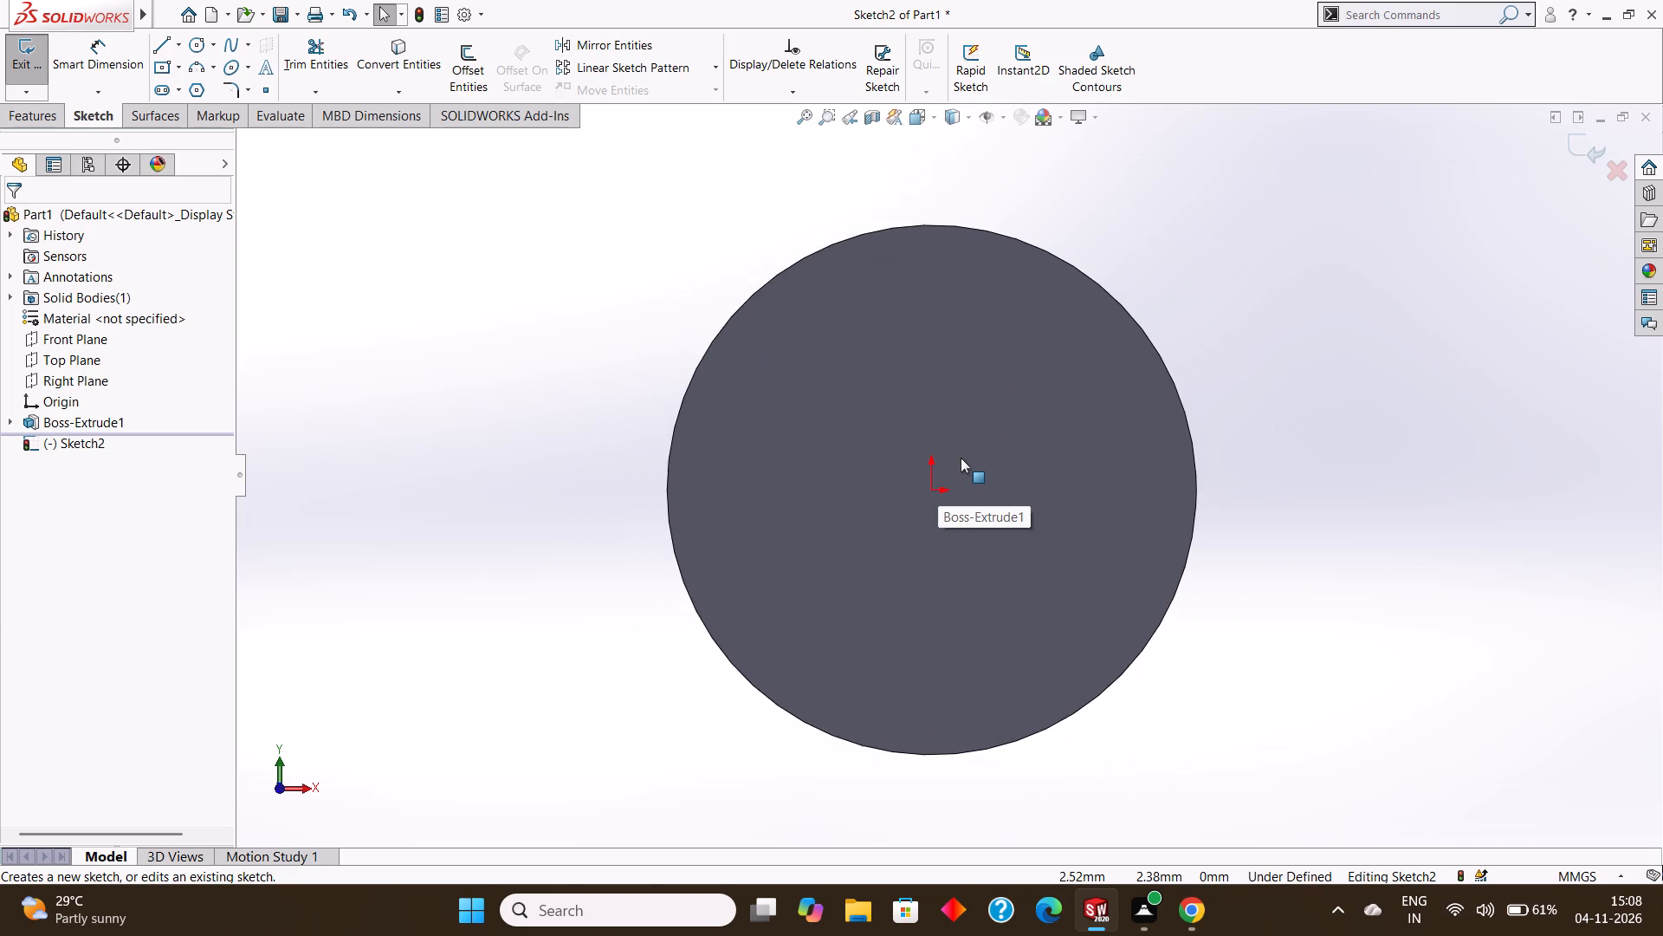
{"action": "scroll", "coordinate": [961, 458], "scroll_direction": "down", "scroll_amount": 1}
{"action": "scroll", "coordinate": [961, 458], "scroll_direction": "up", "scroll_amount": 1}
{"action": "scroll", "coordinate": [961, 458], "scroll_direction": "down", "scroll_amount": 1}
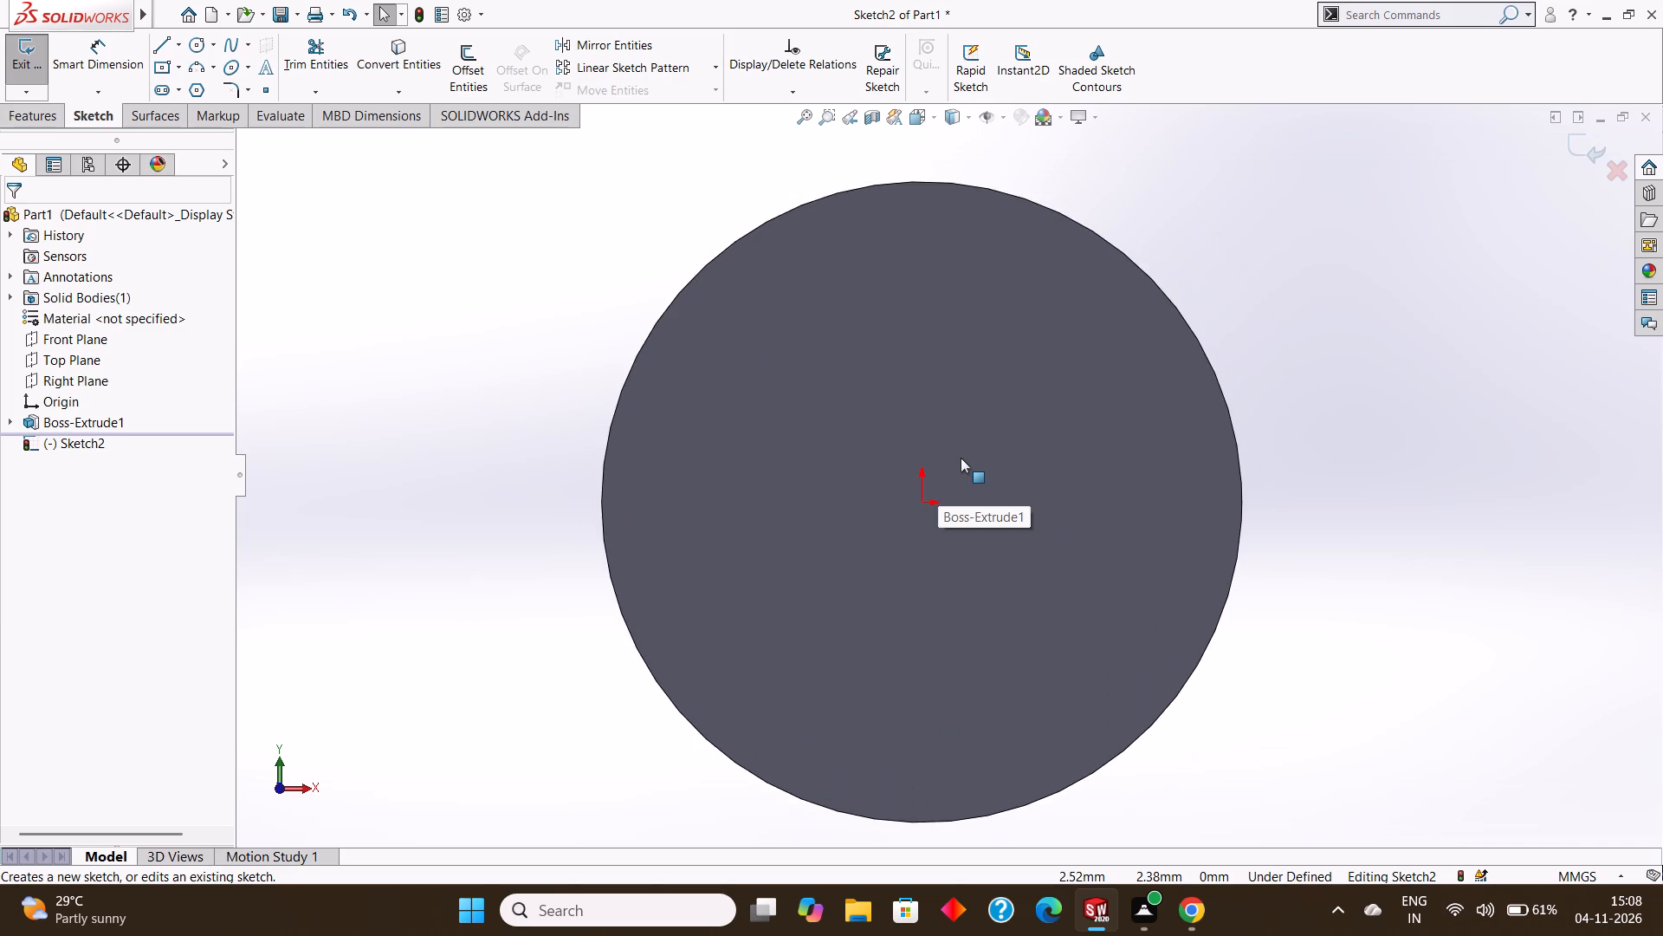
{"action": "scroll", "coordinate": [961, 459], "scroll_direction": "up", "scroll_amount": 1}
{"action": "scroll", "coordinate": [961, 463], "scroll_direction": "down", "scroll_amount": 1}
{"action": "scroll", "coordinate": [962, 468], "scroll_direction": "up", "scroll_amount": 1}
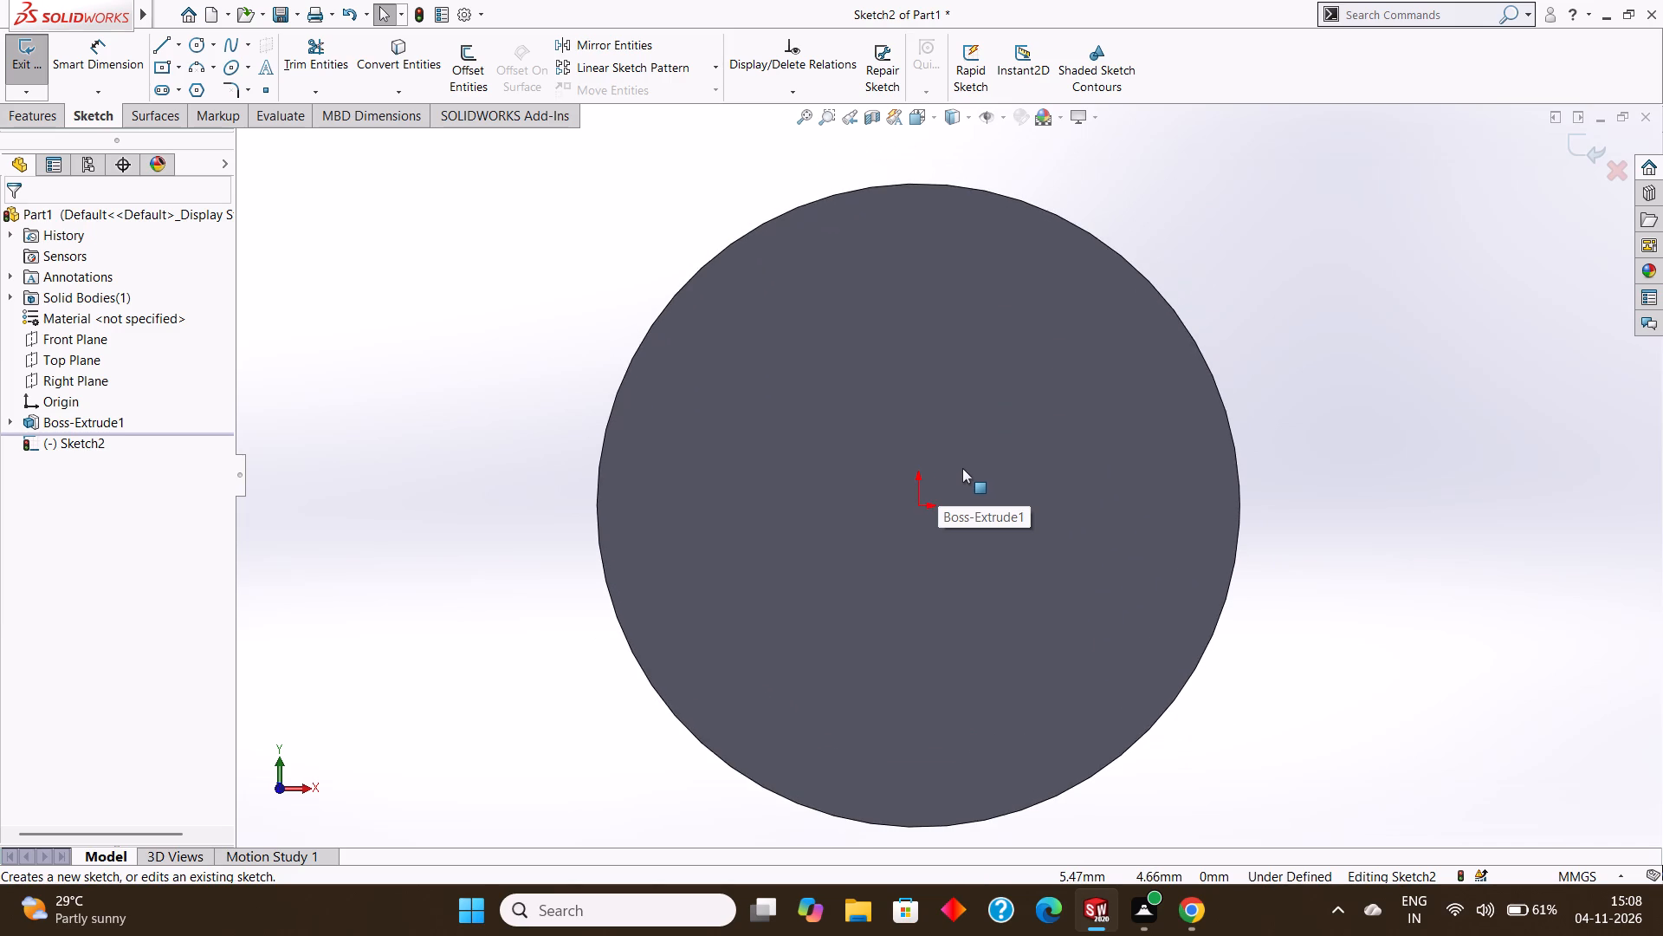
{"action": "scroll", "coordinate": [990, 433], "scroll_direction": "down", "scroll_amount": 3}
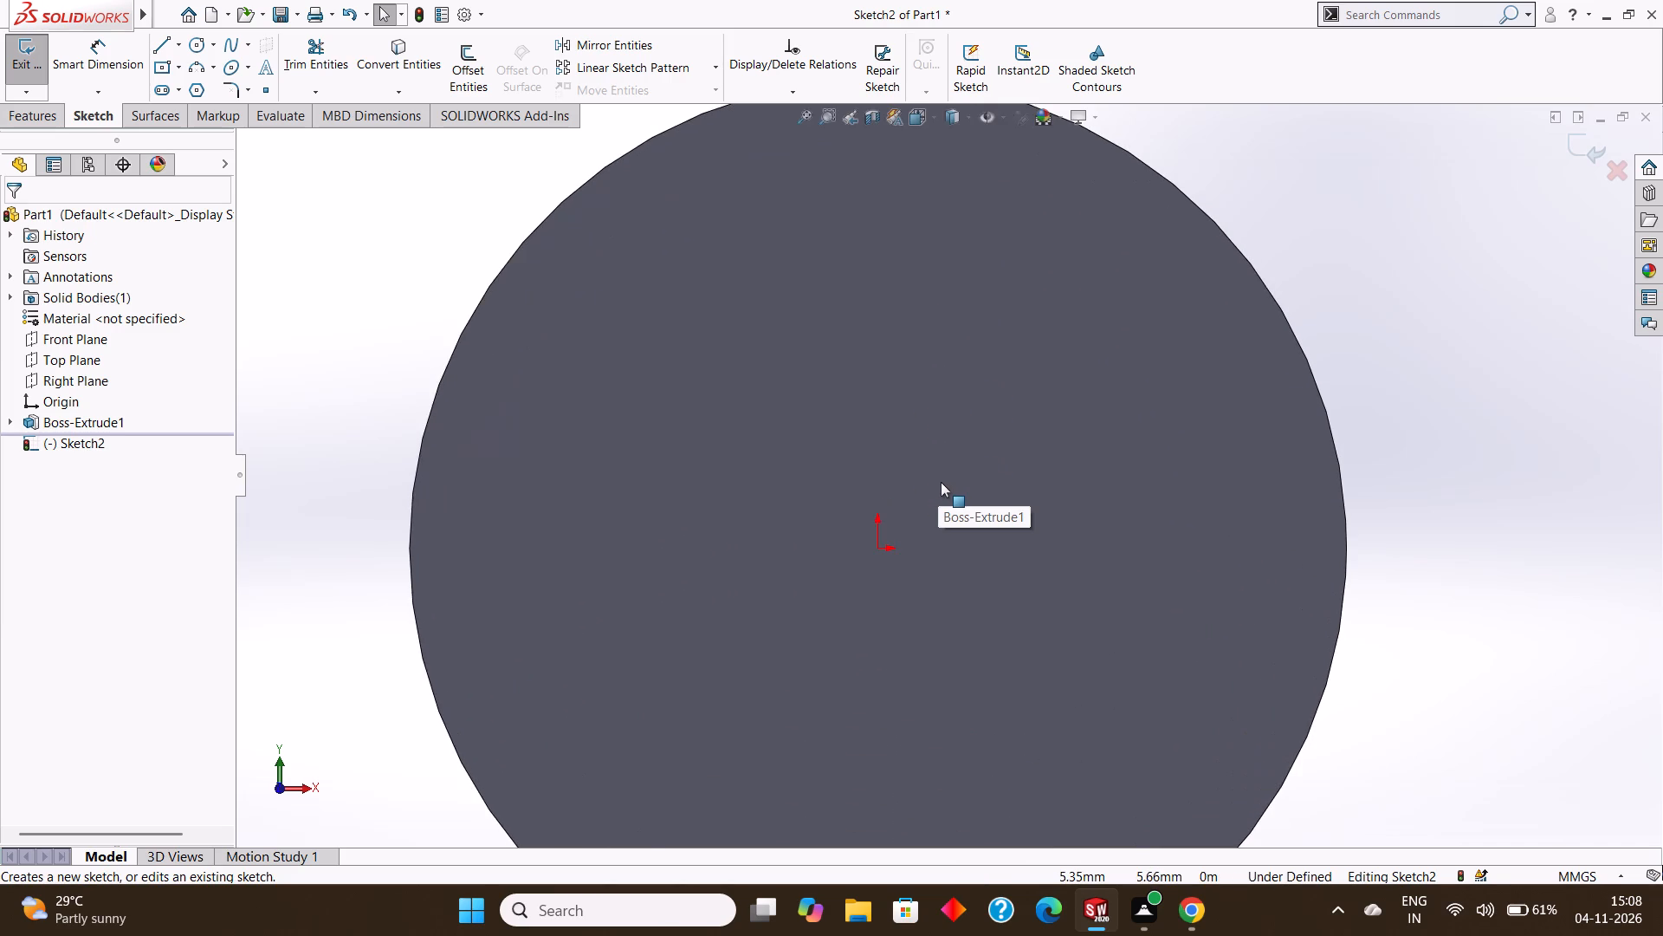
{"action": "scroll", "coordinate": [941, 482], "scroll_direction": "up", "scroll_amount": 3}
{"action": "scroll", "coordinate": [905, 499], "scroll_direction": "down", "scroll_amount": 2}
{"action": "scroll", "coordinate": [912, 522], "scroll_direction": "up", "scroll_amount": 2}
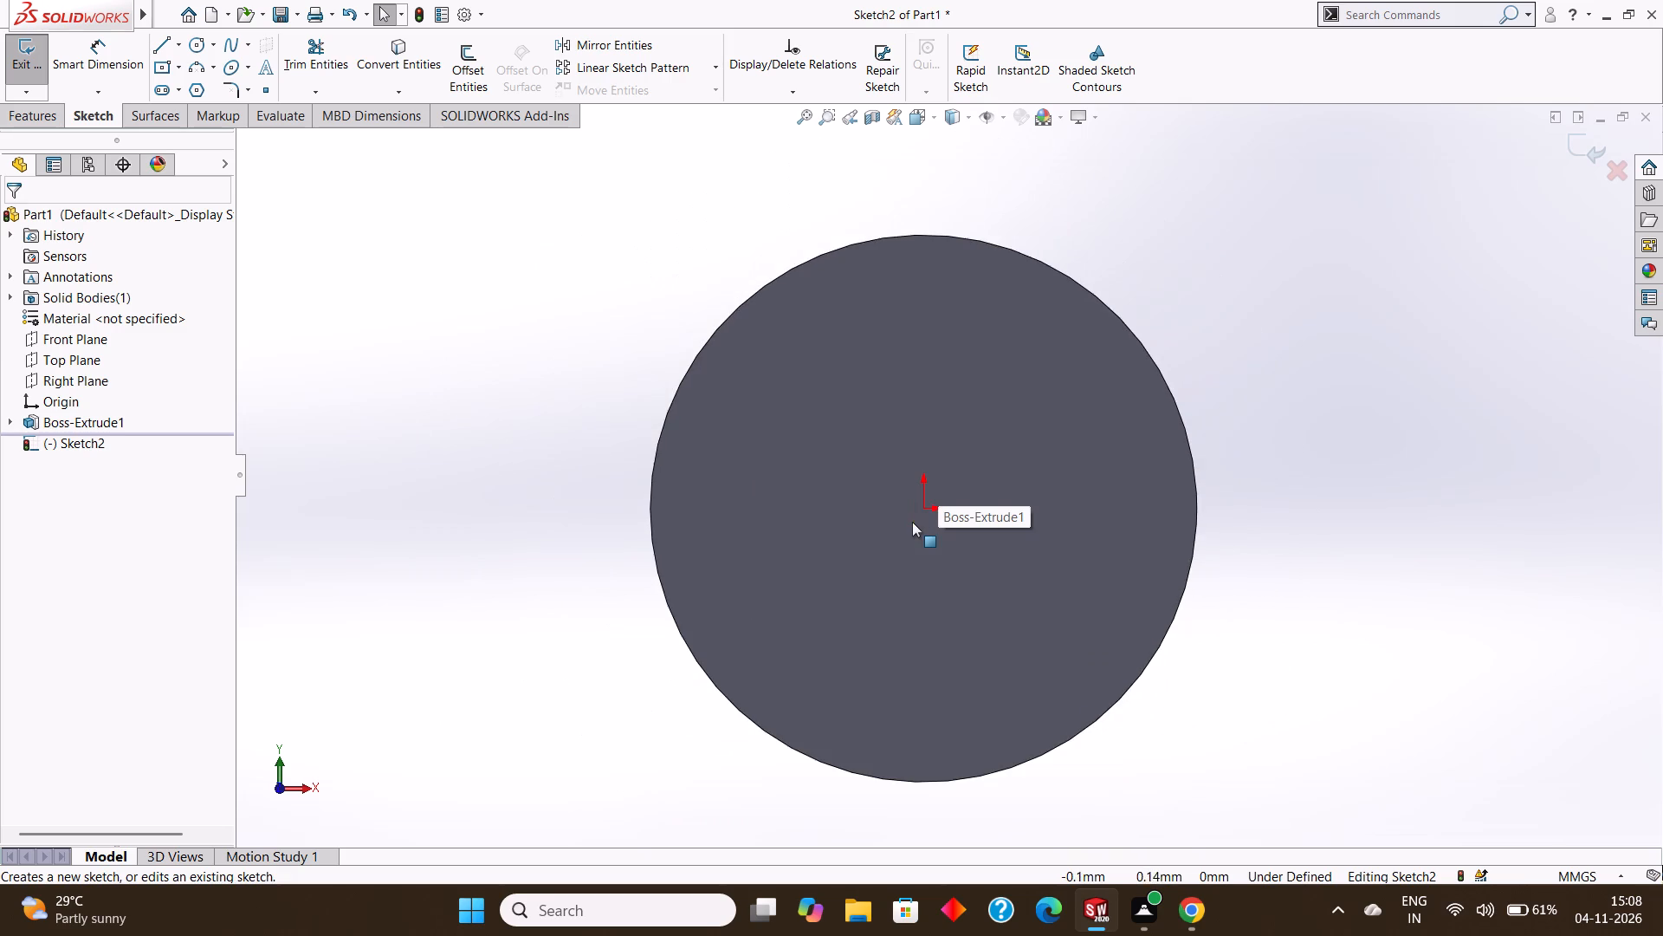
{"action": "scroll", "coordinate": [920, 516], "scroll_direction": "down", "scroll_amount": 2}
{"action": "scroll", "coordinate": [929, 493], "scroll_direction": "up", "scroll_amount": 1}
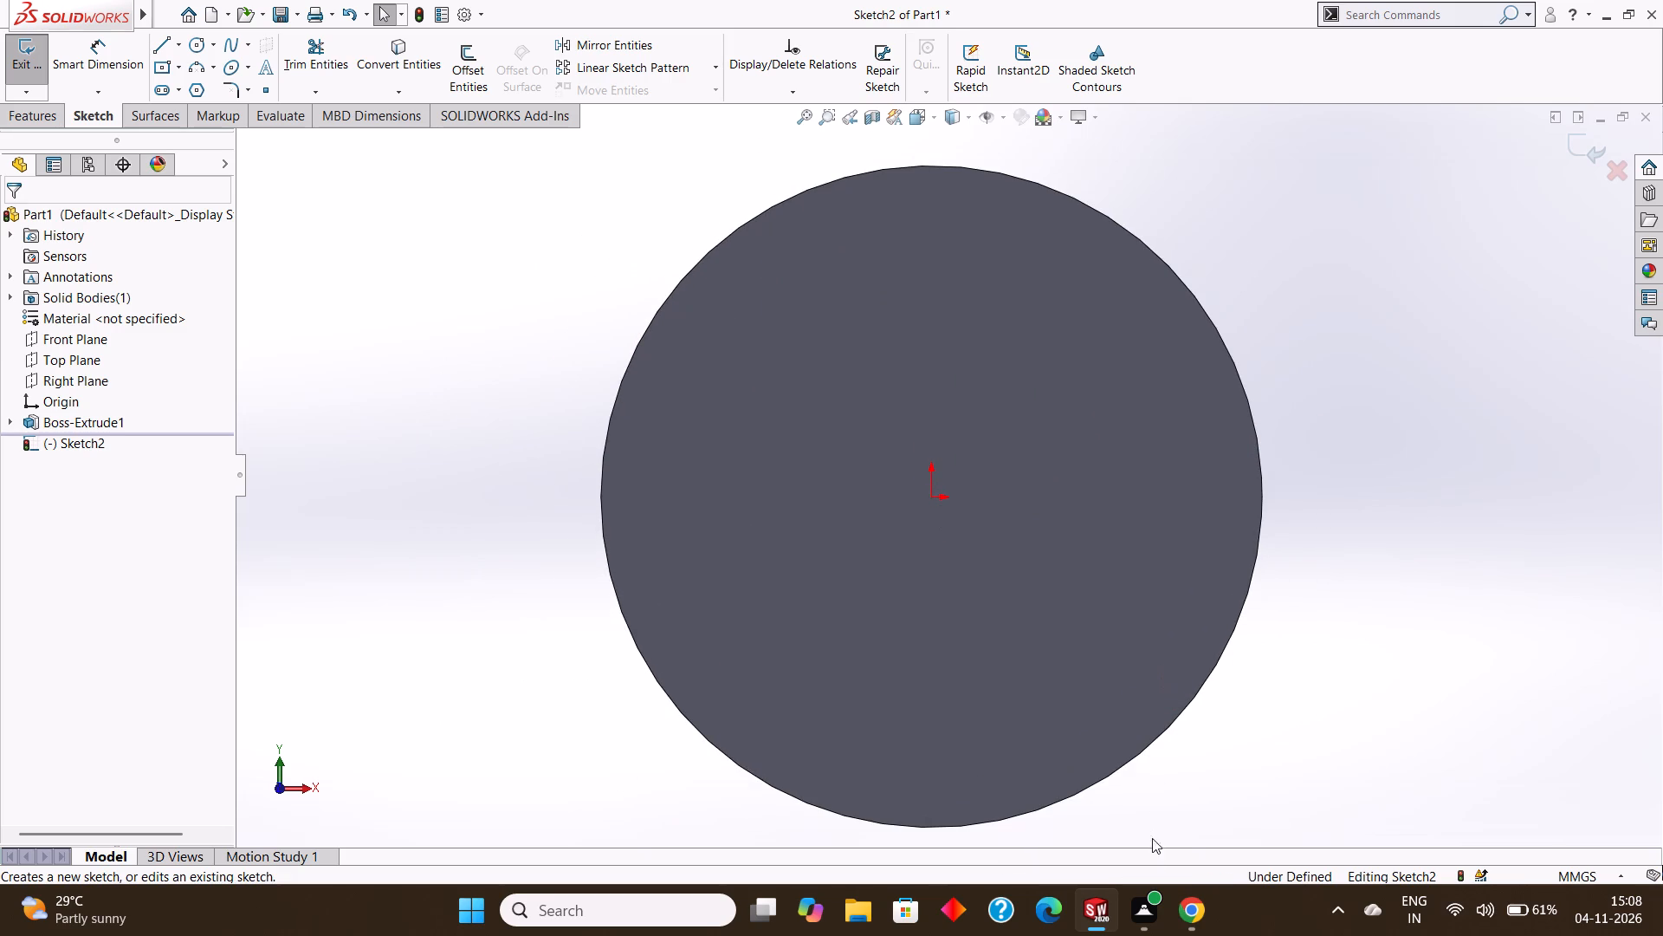
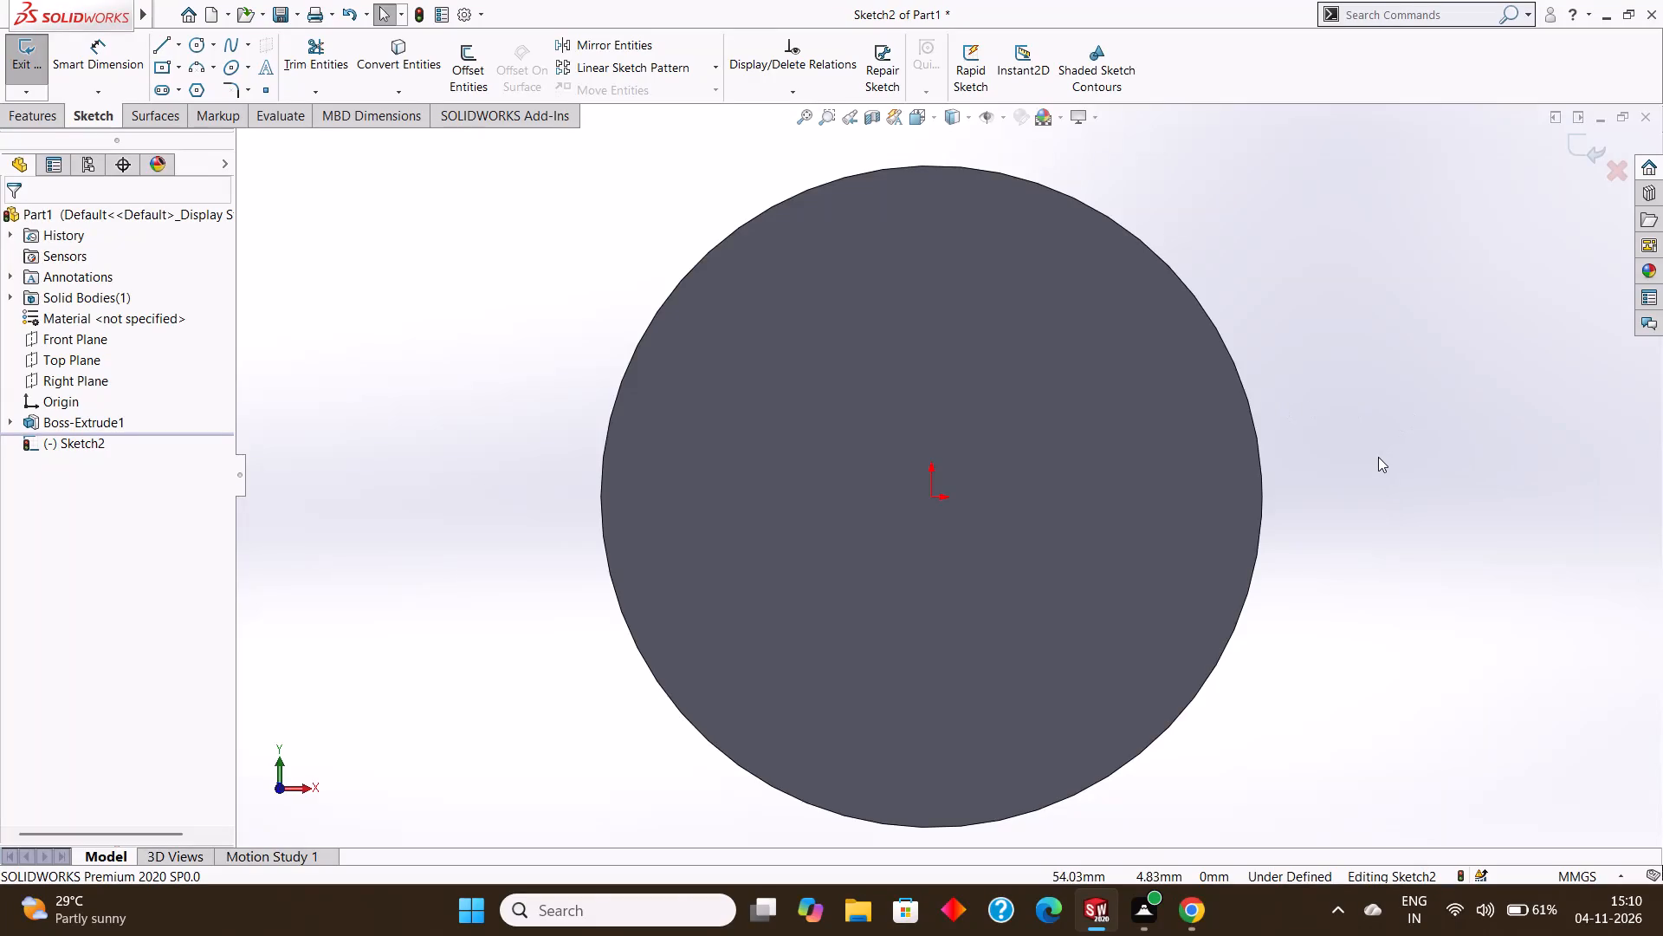
Sketch a circle centred on the origin on the disc's front face, about 16.7 mm in diameter.
{"action": "middle_click_drag", "start_coordinate": [1378, 457], "coordinate": [1257, 282]}
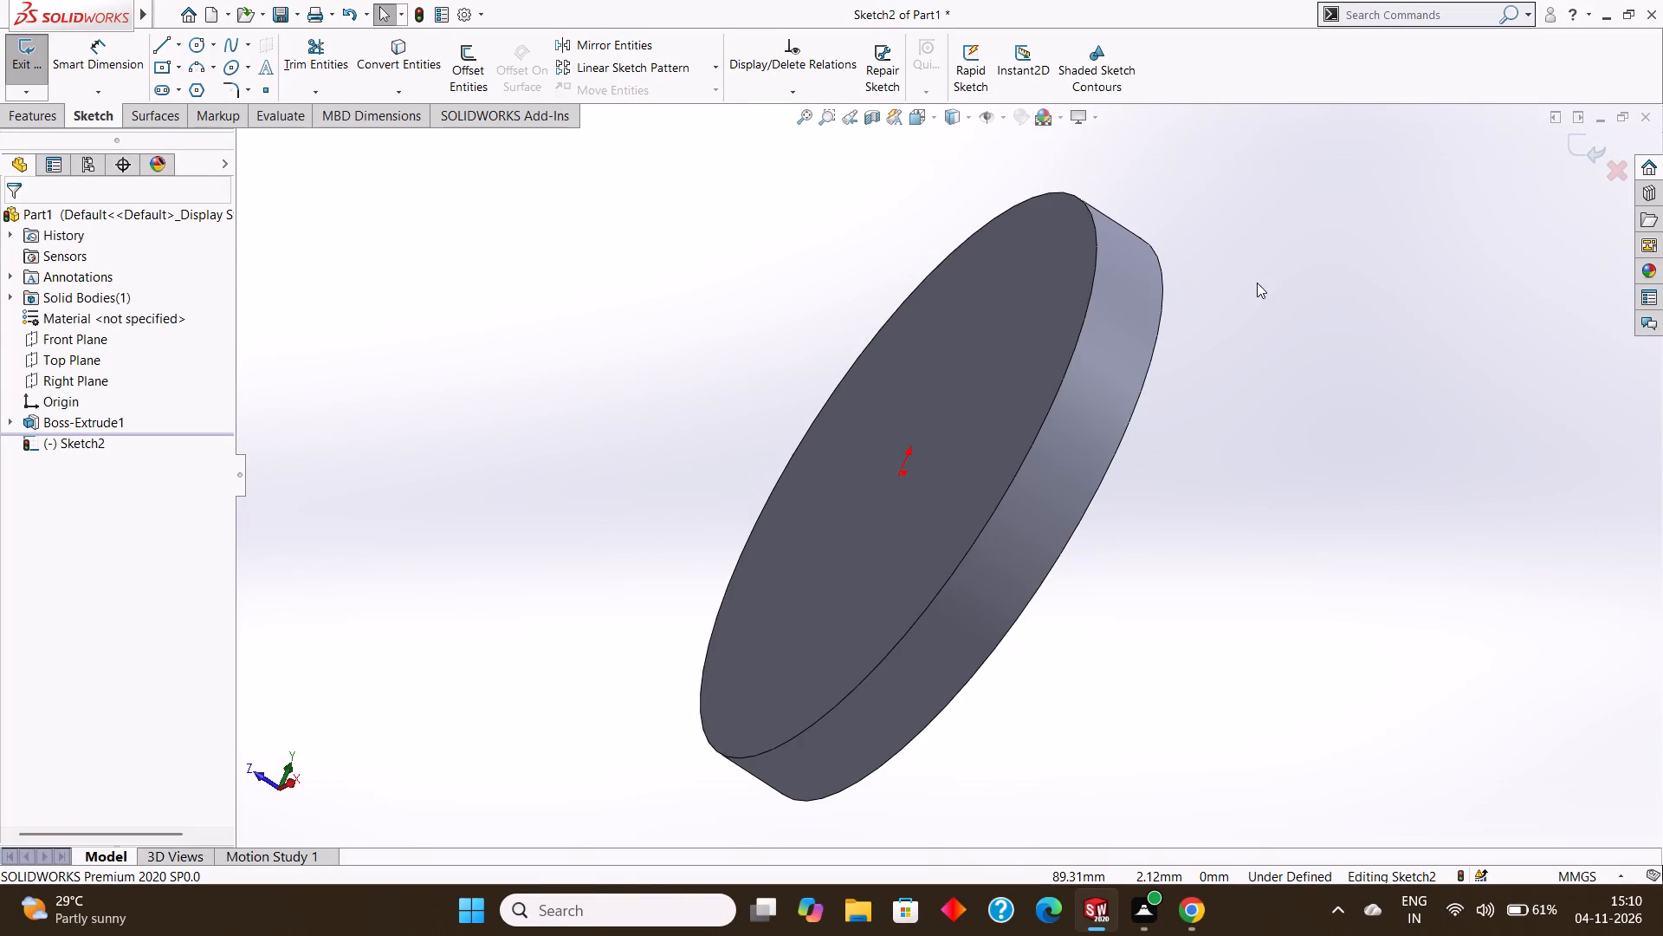
{"action": "middle_click_drag", "start_coordinate": [1257, 283], "coordinate": [1357, 378]}
{"action": "left_click", "coordinate": [916, 318]}
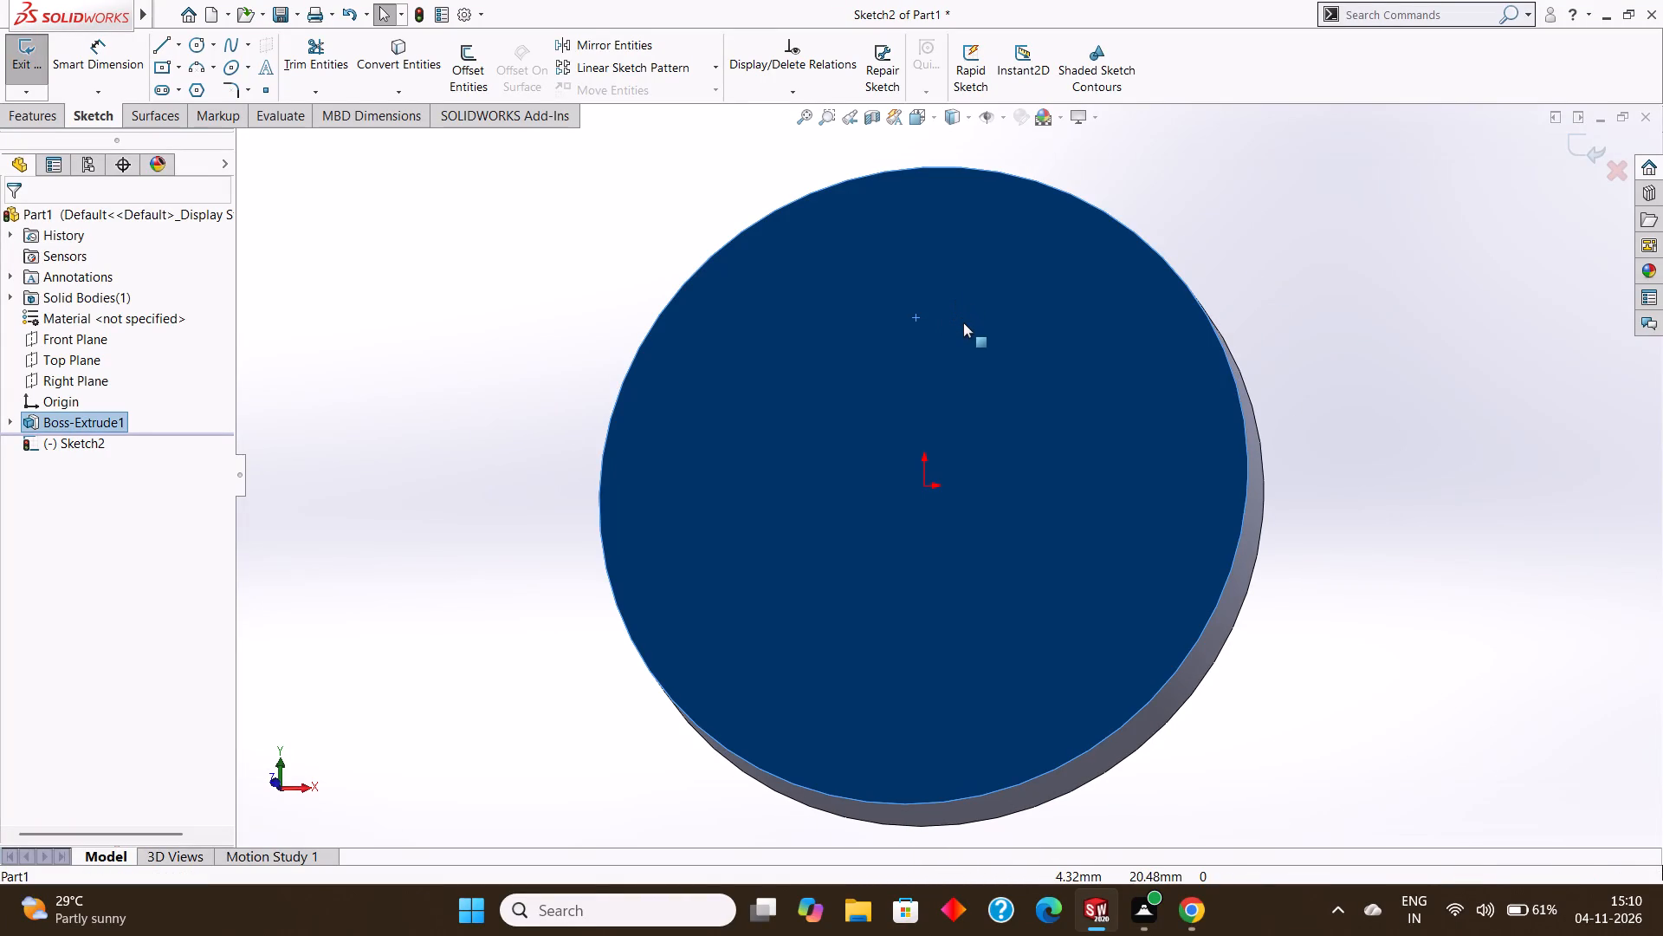
{"action": "key", "text": "ctrl+8"}
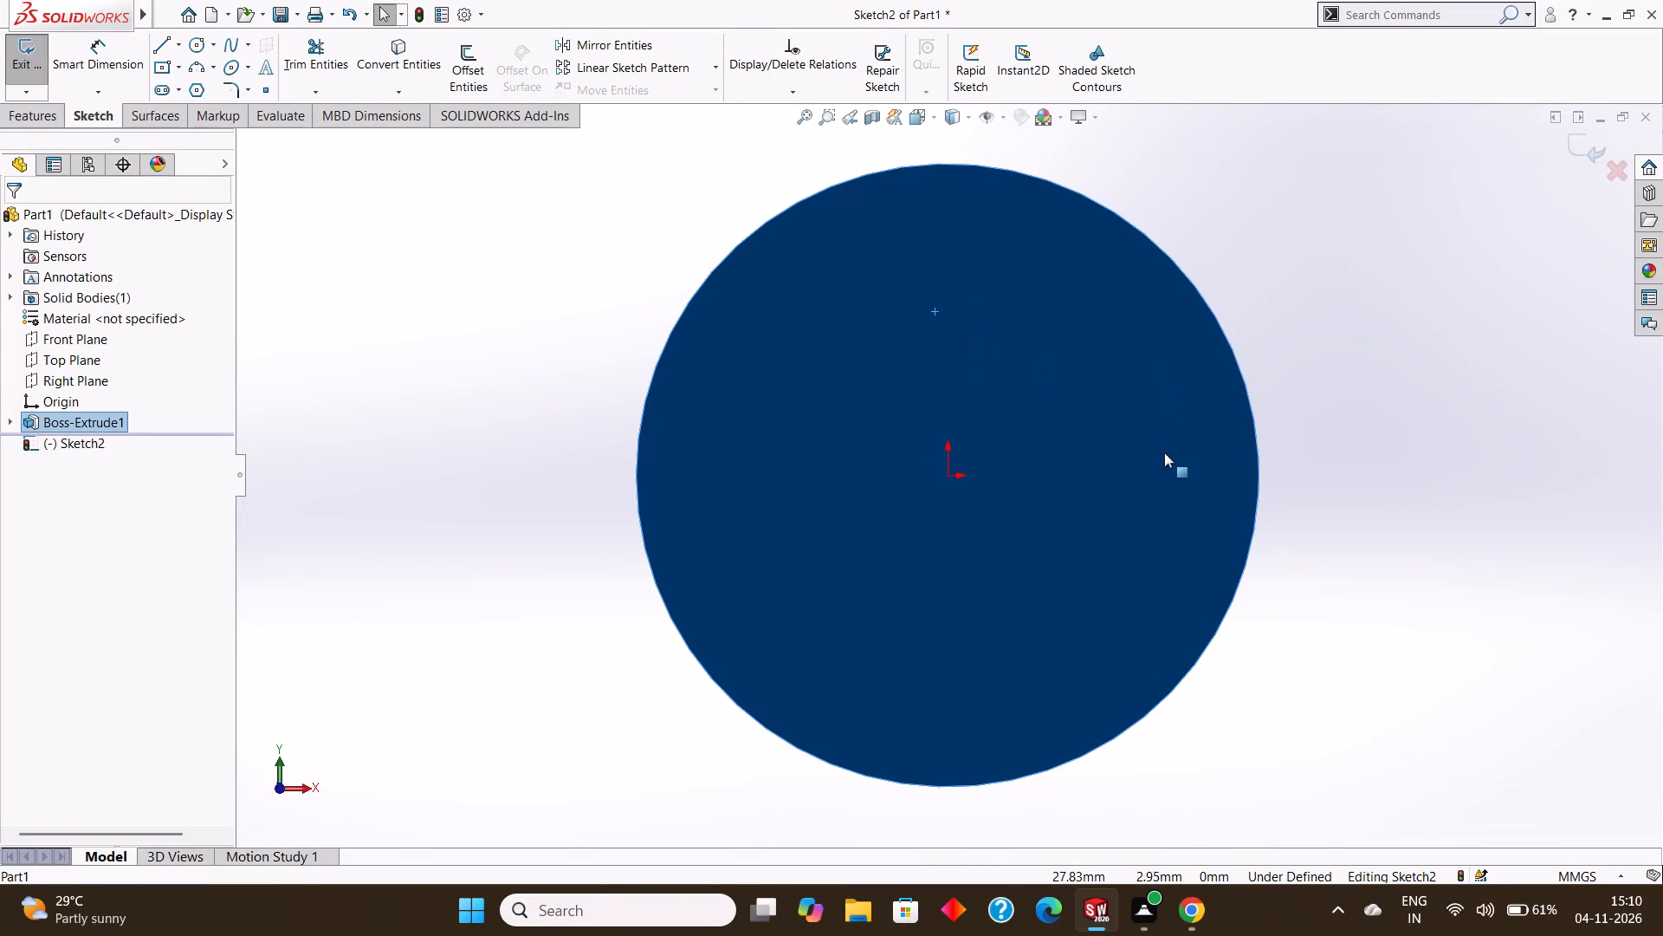
{"action": "key", "text": "Escape"}
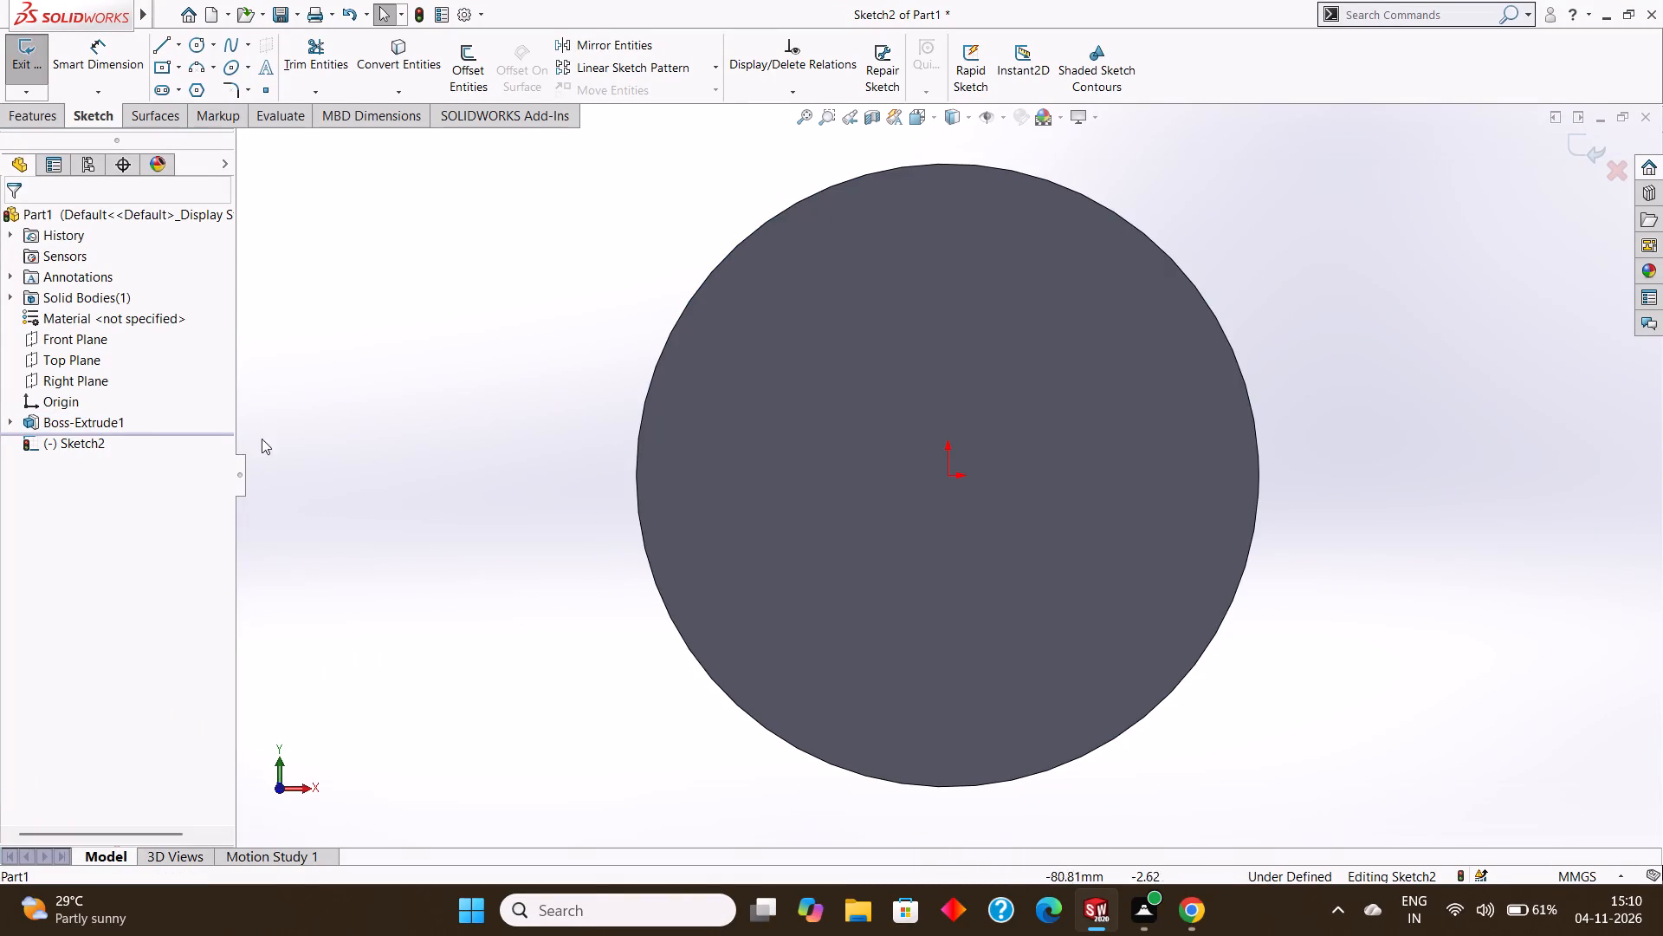
{"action": "left_click", "coordinate": [193, 43]}
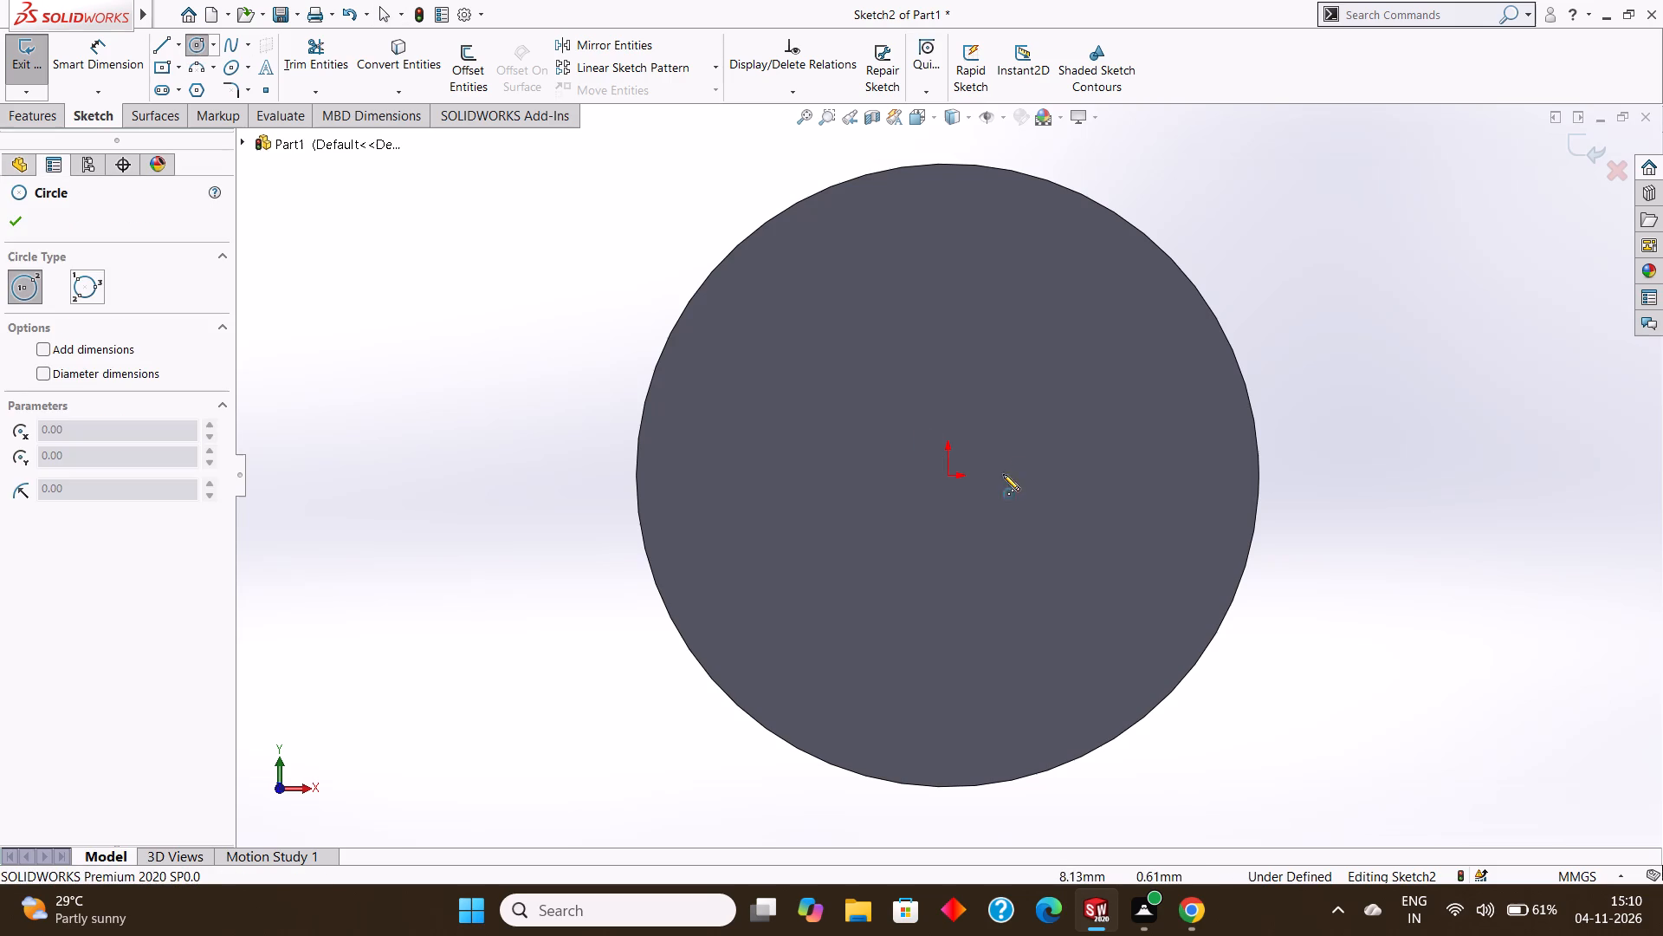
{"action": "left_click_drag", "start_coordinate": [951, 474], "coordinate": [1000, 513]}
{"action": "left_click", "coordinate": [10, 224]}
Dimension the new circle's diameter and set it to 30 mm.
{"action": "left_click", "coordinate": [91, 50]}
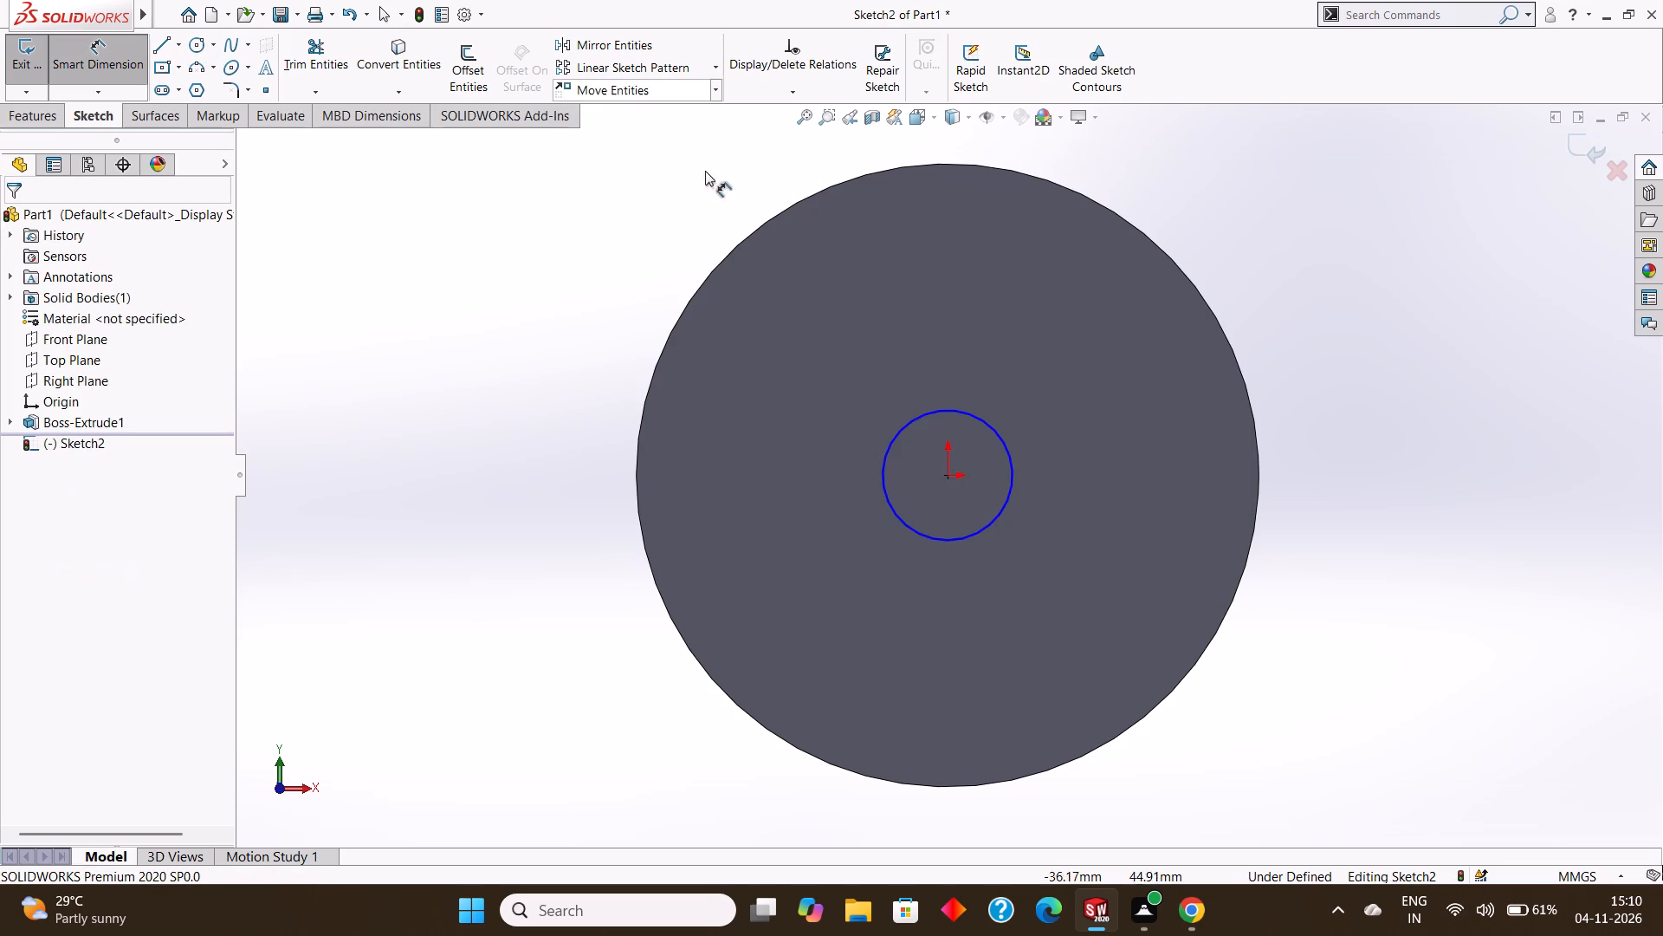
{"action": "left_click", "coordinate": [929, 417]}
{"action": "left_click", "coordinate": [1137, 419]}
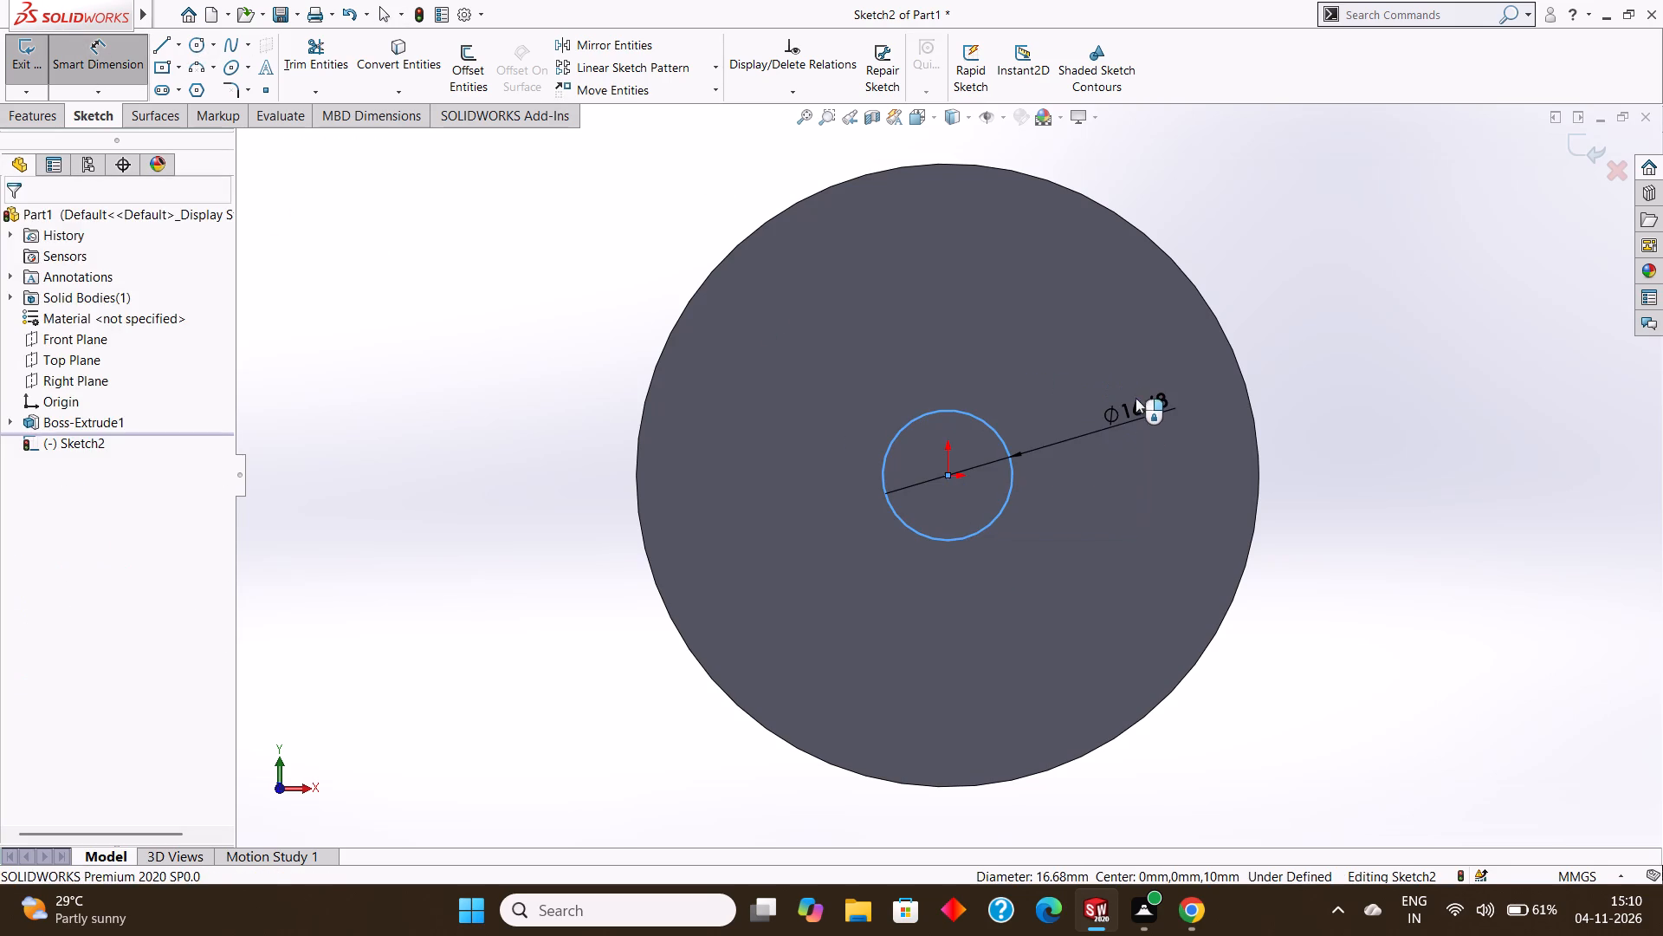
{"action": "type", "text": "30"}
{"action": "key", "text": "Return"}
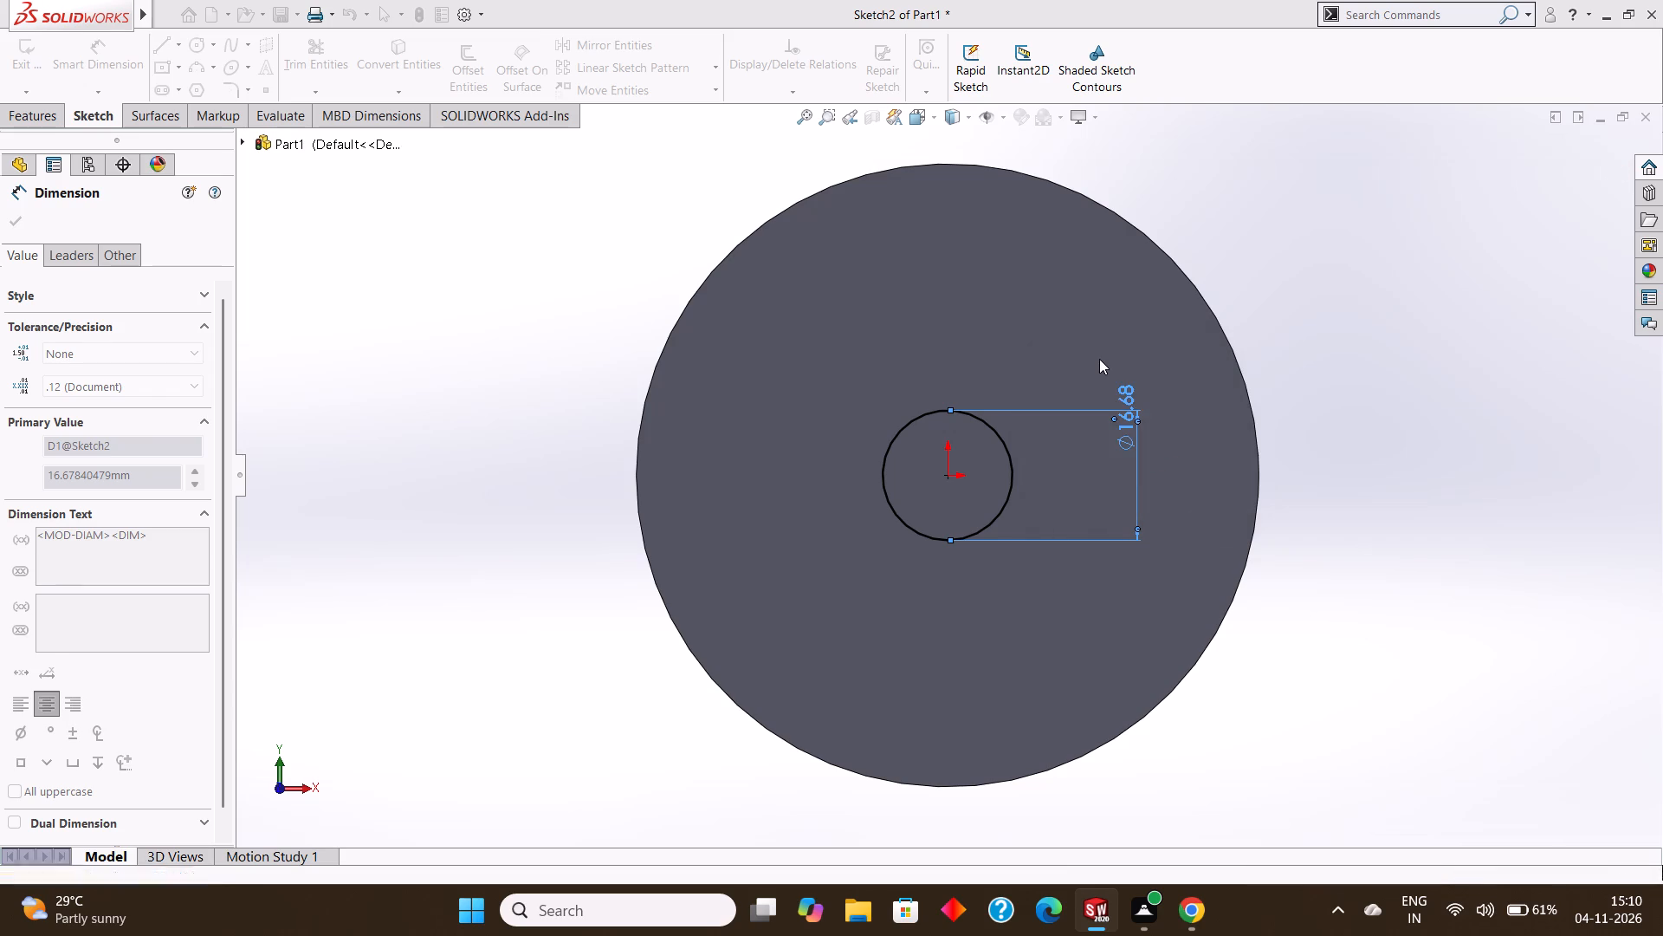
{"action": "left_click", "coordinate": [8, 218]}
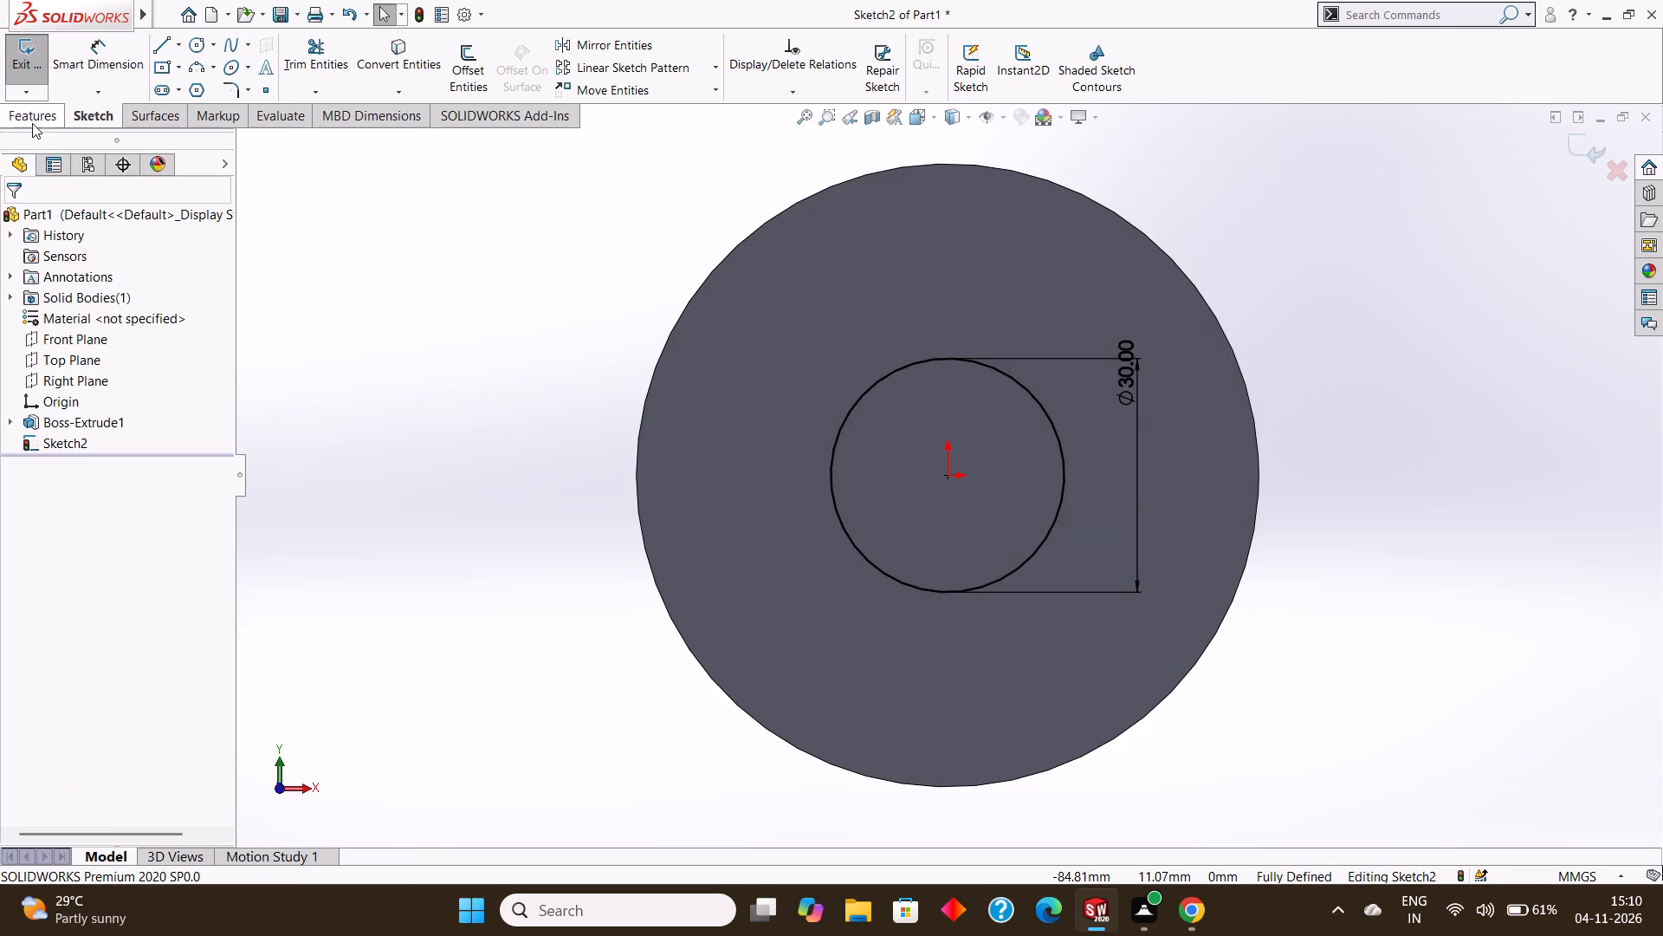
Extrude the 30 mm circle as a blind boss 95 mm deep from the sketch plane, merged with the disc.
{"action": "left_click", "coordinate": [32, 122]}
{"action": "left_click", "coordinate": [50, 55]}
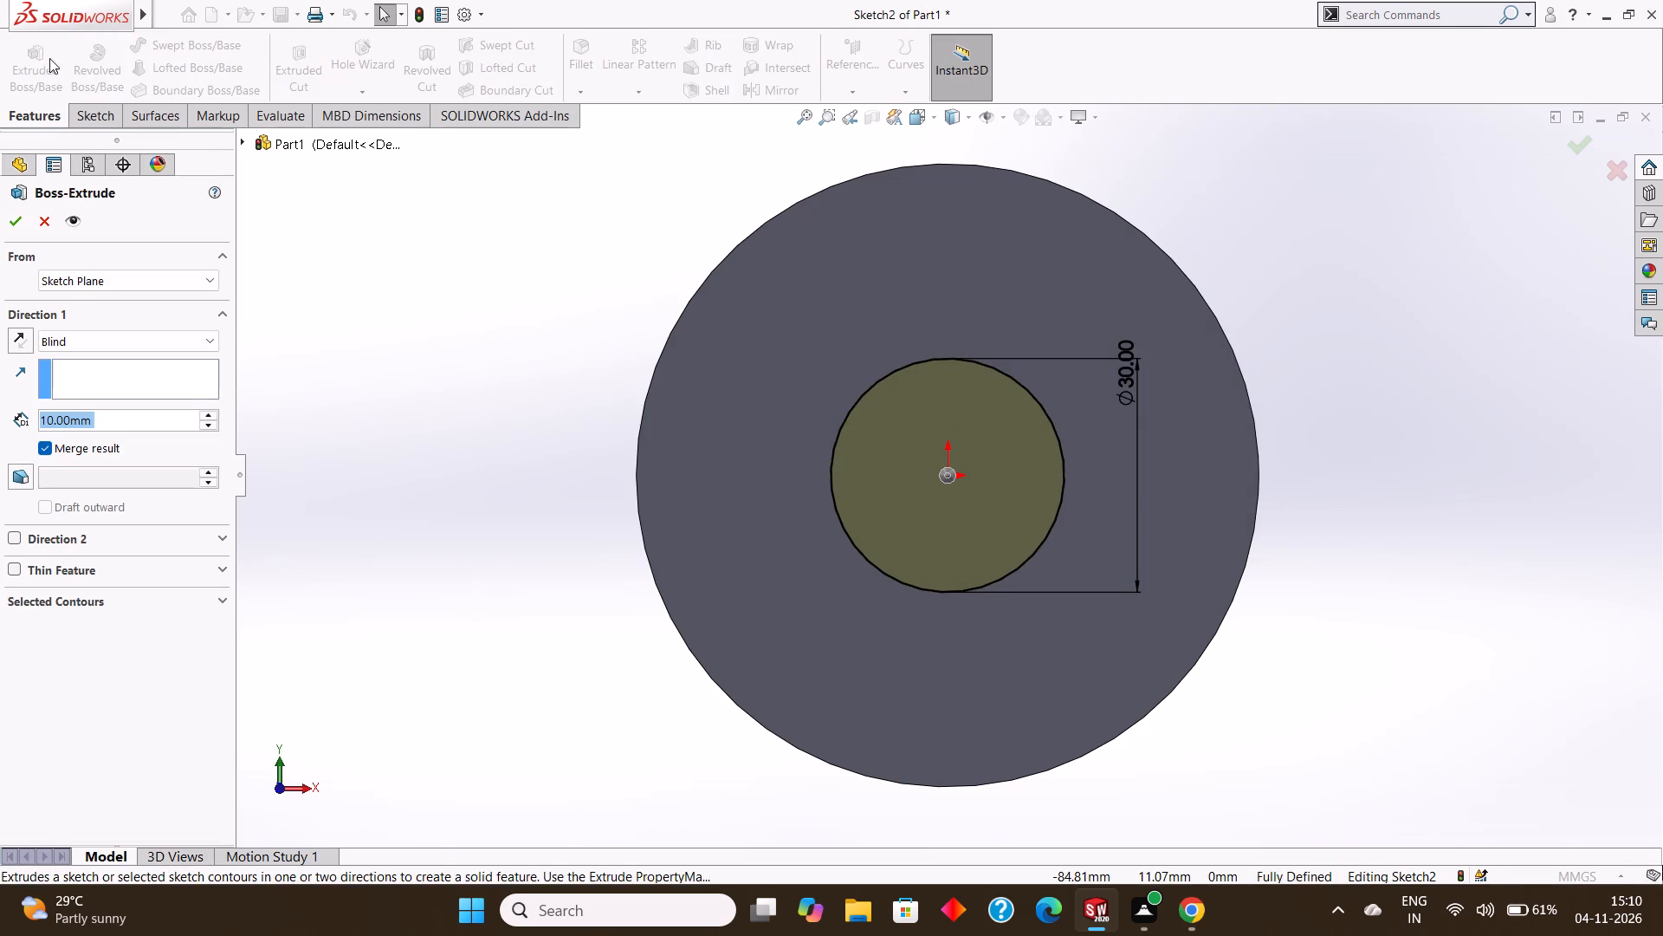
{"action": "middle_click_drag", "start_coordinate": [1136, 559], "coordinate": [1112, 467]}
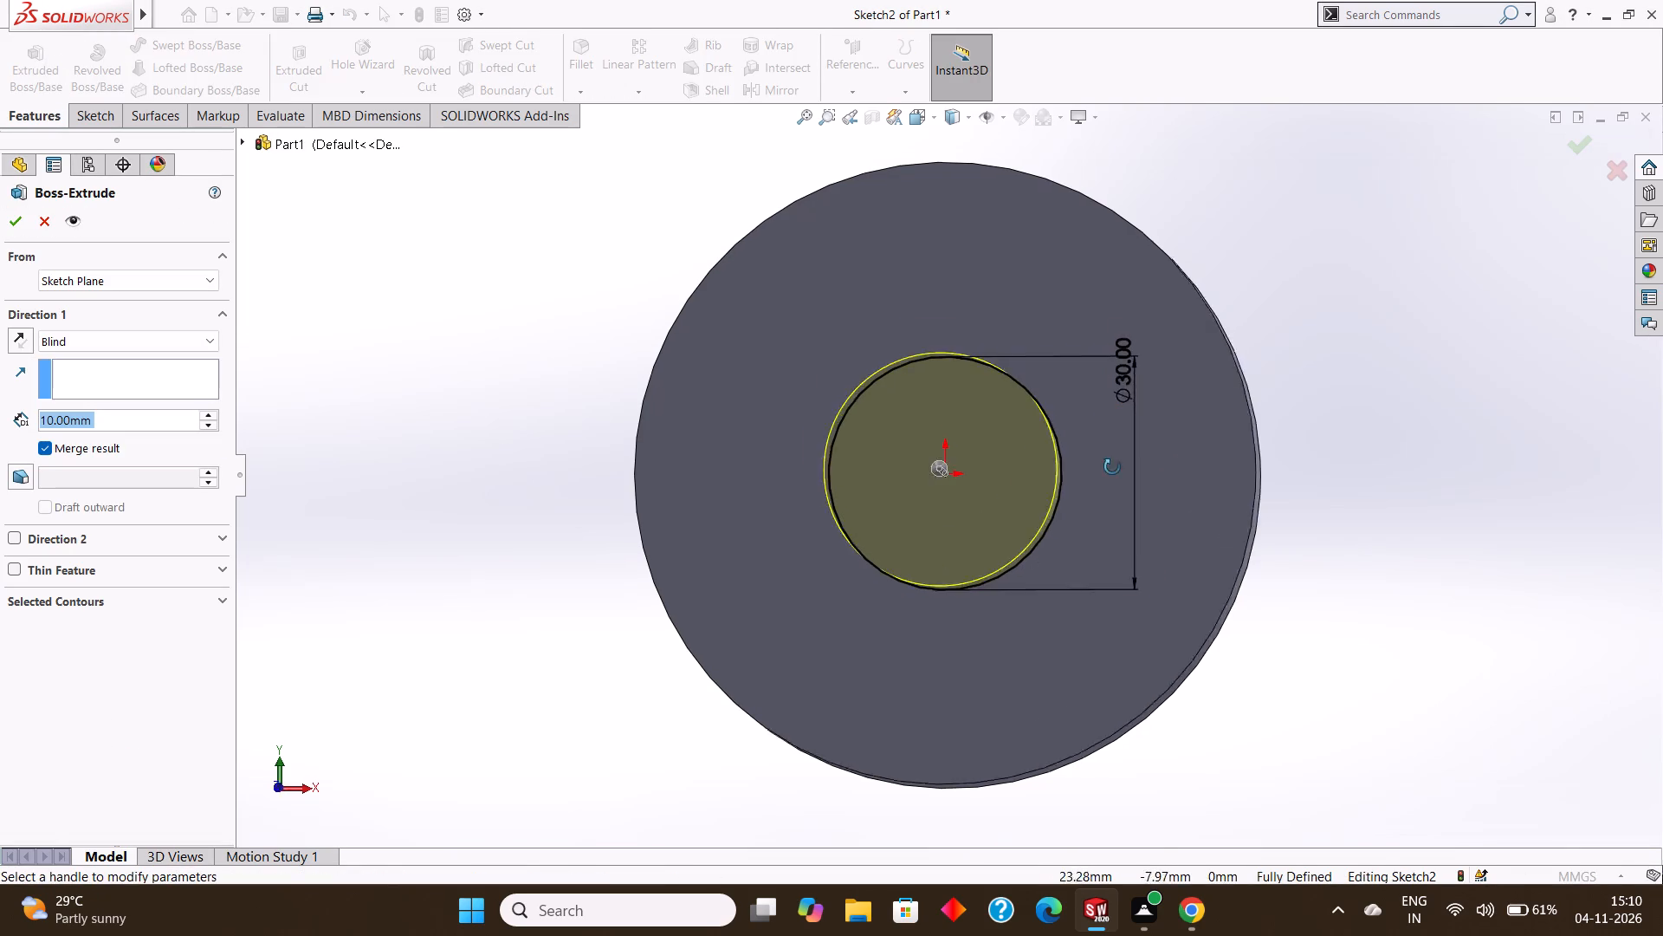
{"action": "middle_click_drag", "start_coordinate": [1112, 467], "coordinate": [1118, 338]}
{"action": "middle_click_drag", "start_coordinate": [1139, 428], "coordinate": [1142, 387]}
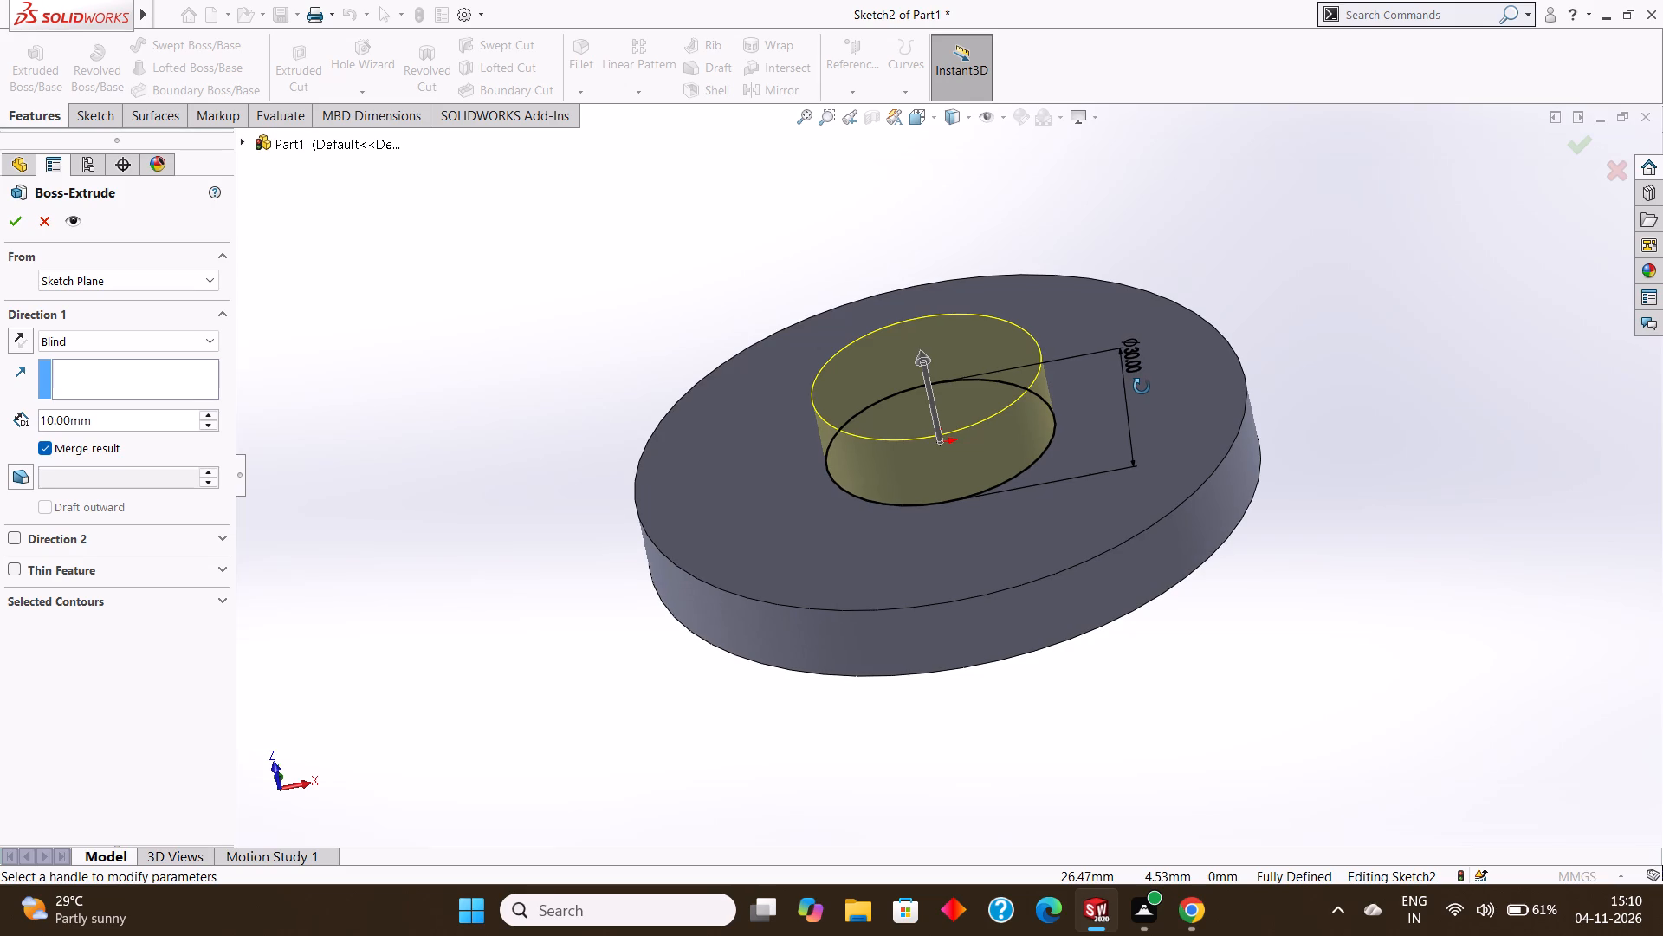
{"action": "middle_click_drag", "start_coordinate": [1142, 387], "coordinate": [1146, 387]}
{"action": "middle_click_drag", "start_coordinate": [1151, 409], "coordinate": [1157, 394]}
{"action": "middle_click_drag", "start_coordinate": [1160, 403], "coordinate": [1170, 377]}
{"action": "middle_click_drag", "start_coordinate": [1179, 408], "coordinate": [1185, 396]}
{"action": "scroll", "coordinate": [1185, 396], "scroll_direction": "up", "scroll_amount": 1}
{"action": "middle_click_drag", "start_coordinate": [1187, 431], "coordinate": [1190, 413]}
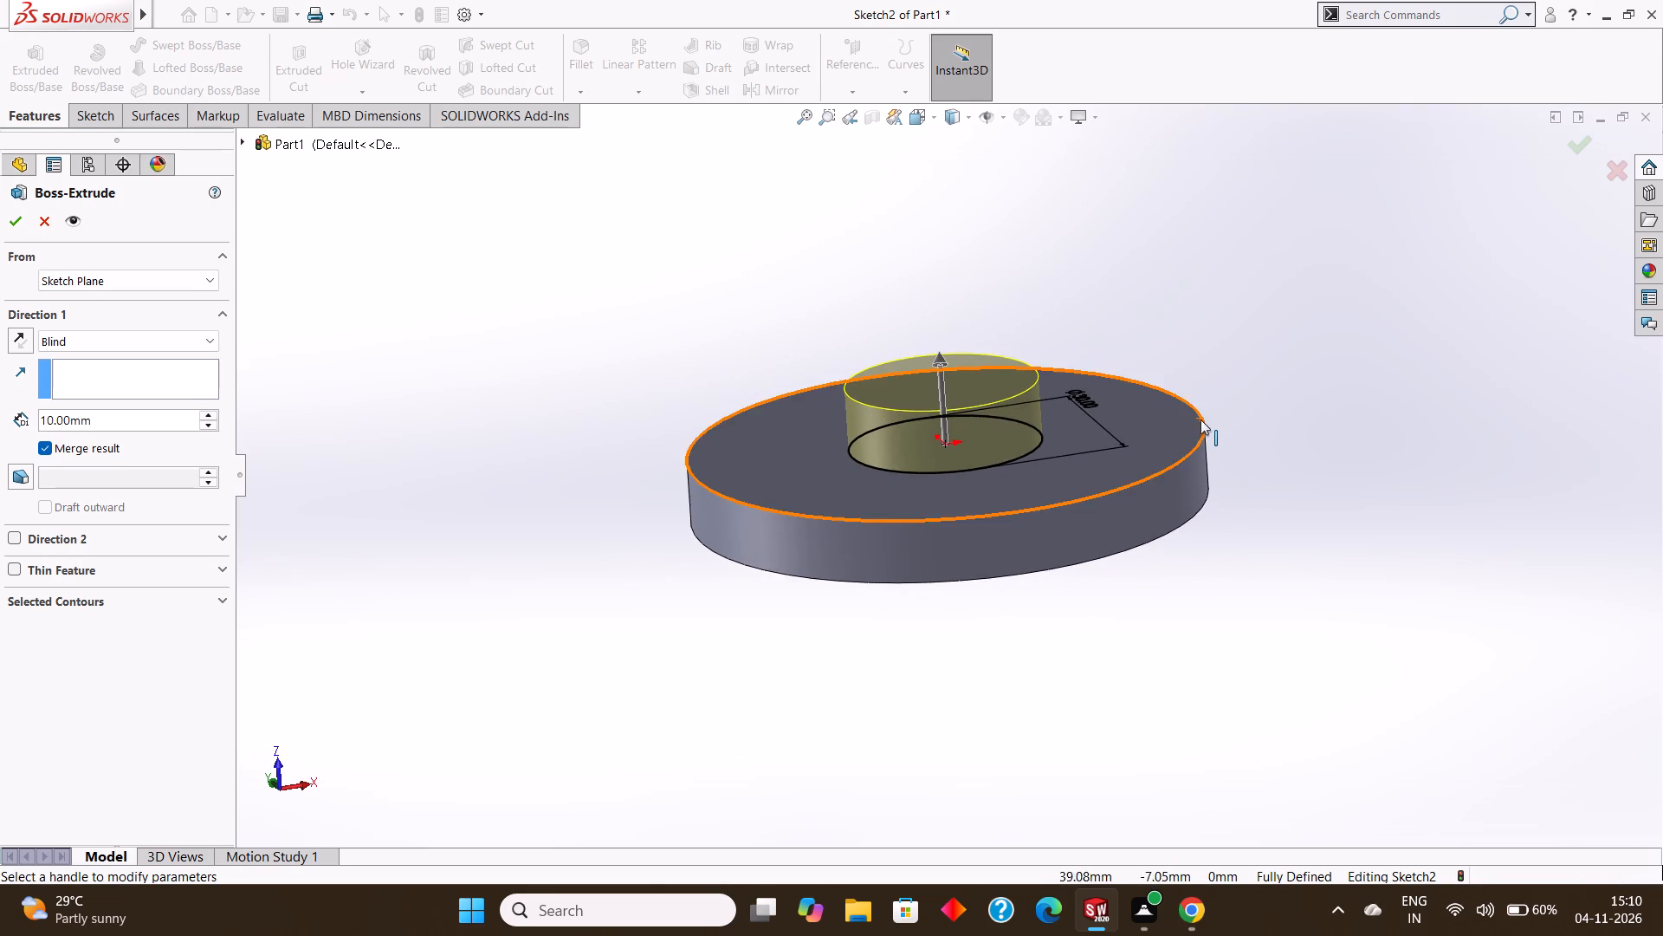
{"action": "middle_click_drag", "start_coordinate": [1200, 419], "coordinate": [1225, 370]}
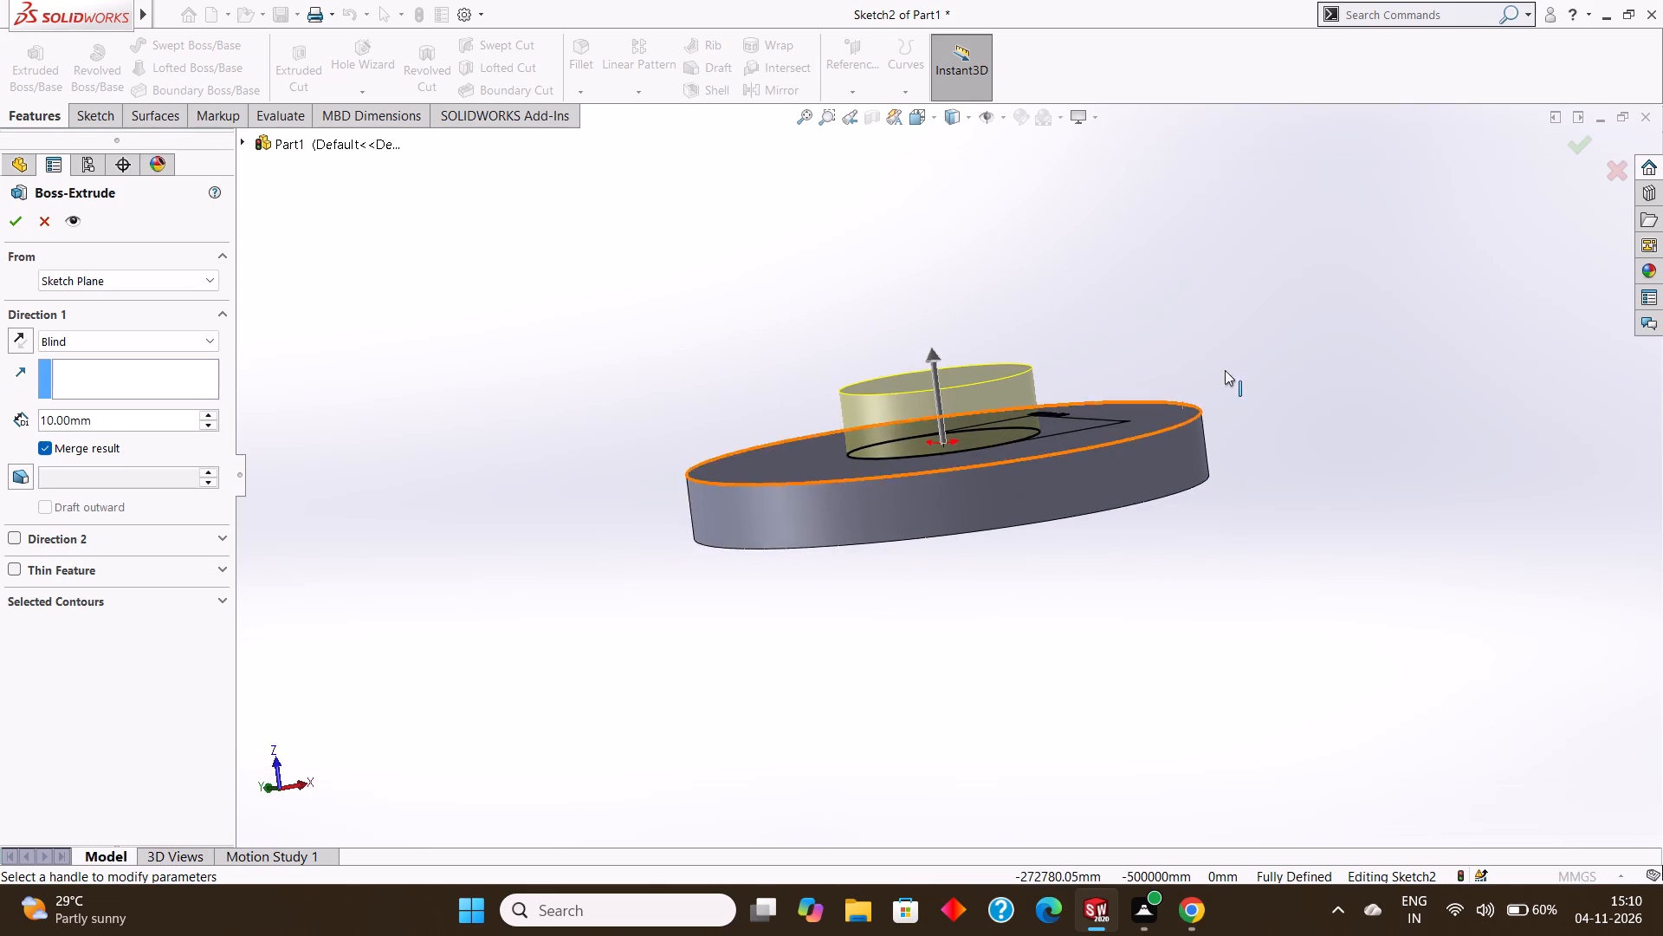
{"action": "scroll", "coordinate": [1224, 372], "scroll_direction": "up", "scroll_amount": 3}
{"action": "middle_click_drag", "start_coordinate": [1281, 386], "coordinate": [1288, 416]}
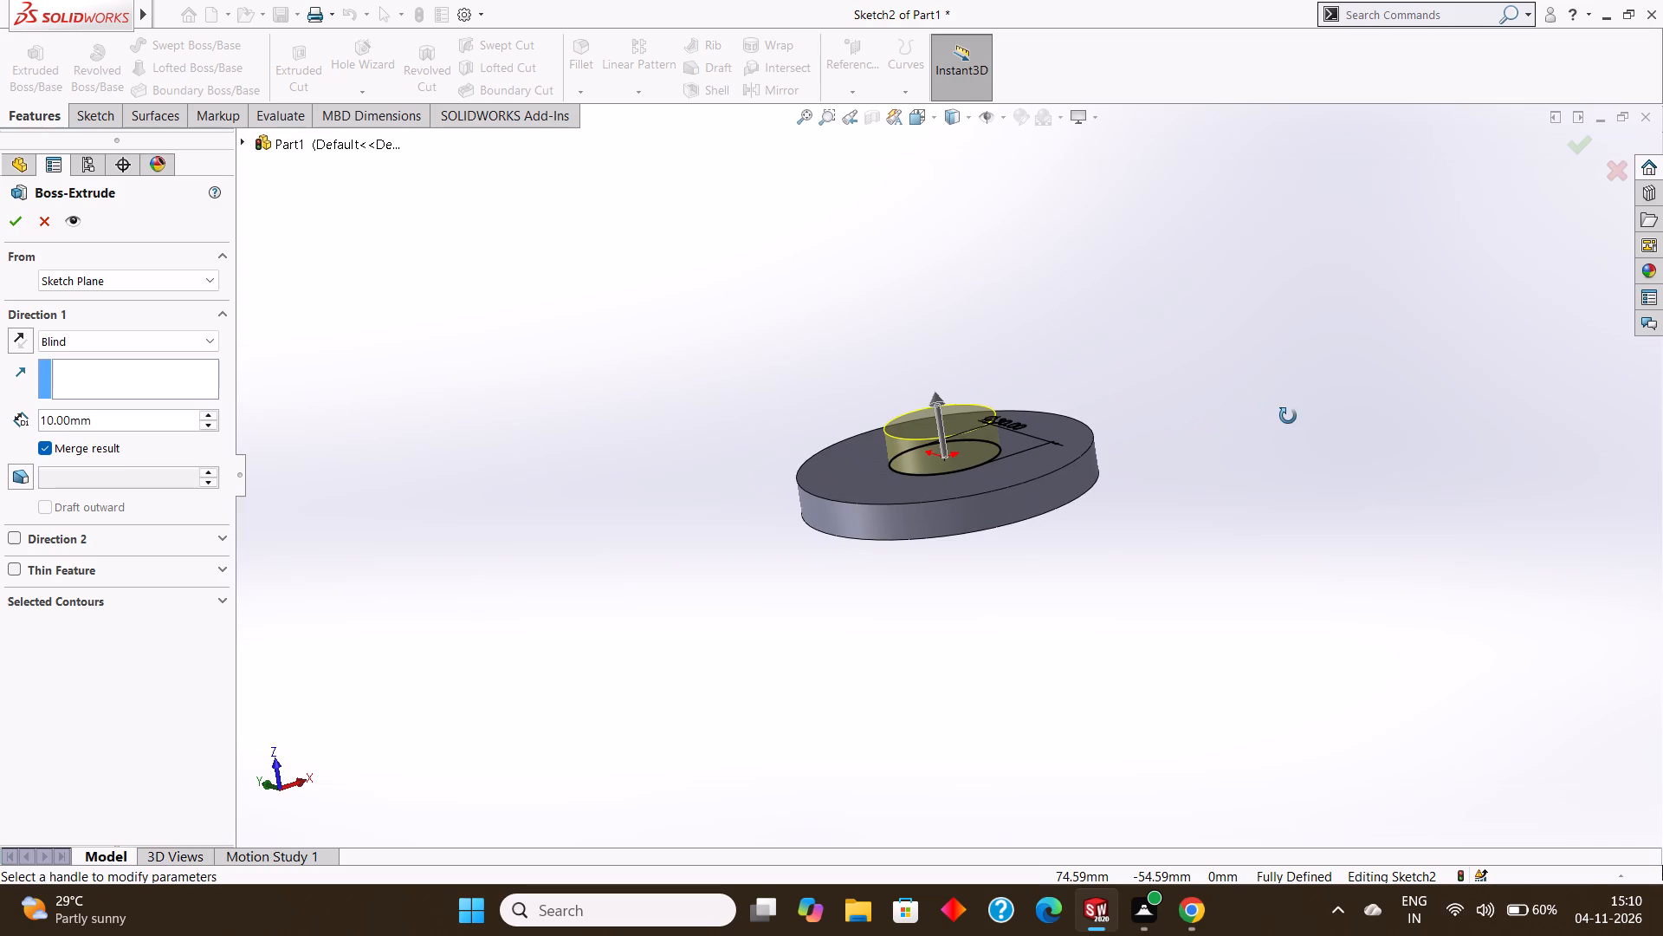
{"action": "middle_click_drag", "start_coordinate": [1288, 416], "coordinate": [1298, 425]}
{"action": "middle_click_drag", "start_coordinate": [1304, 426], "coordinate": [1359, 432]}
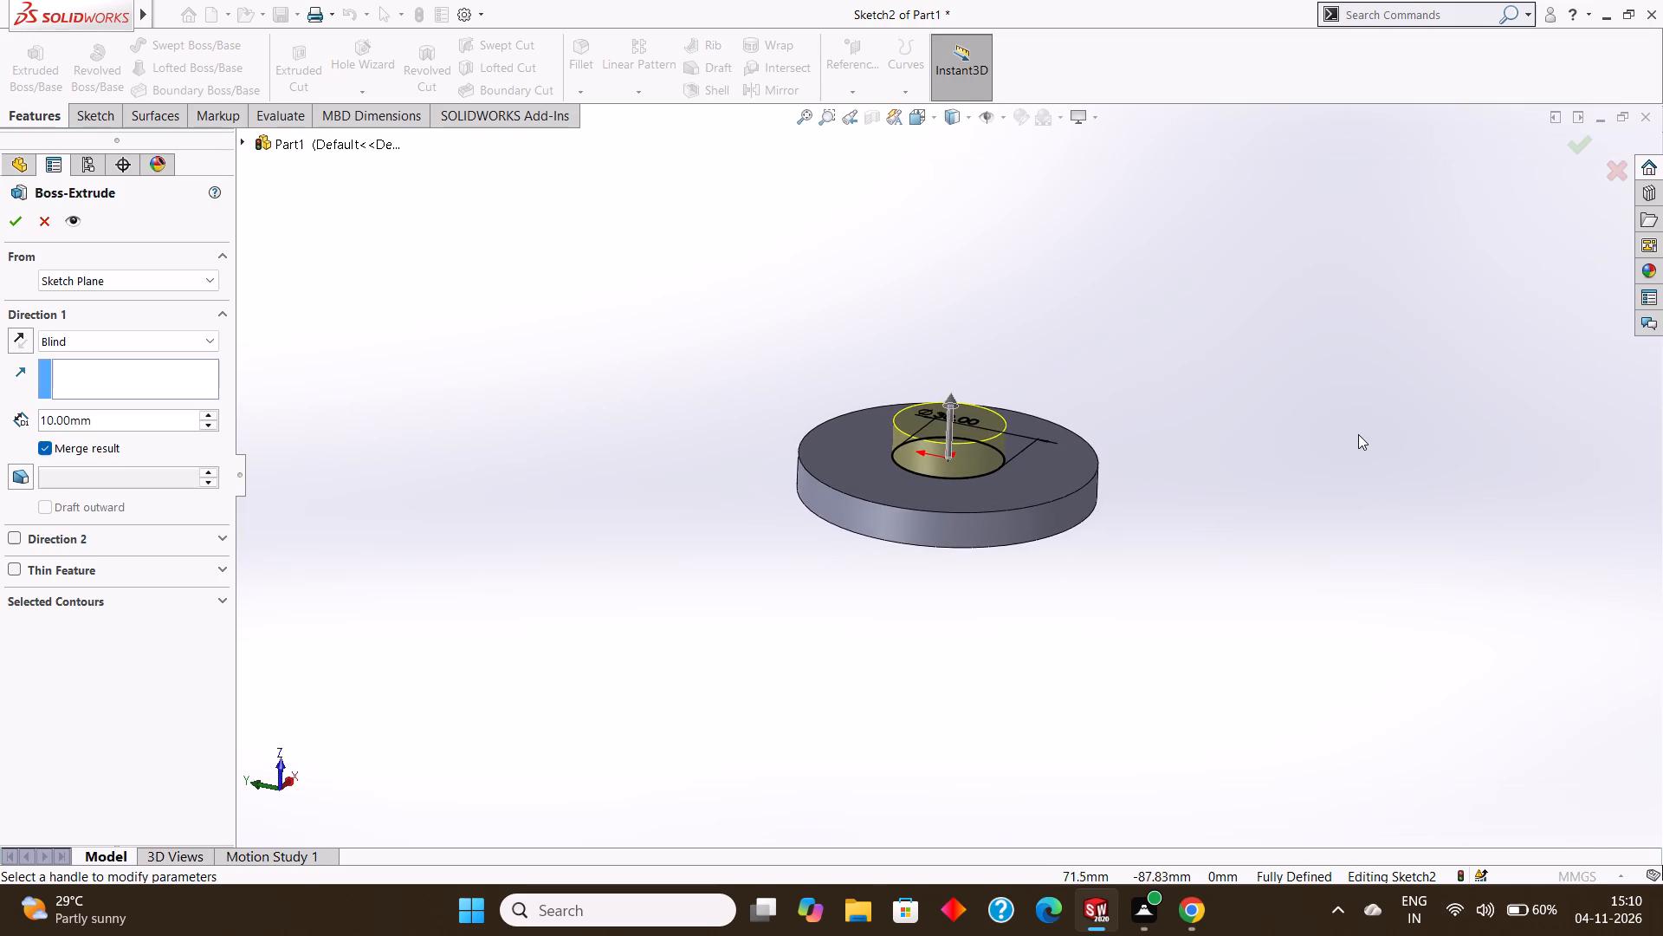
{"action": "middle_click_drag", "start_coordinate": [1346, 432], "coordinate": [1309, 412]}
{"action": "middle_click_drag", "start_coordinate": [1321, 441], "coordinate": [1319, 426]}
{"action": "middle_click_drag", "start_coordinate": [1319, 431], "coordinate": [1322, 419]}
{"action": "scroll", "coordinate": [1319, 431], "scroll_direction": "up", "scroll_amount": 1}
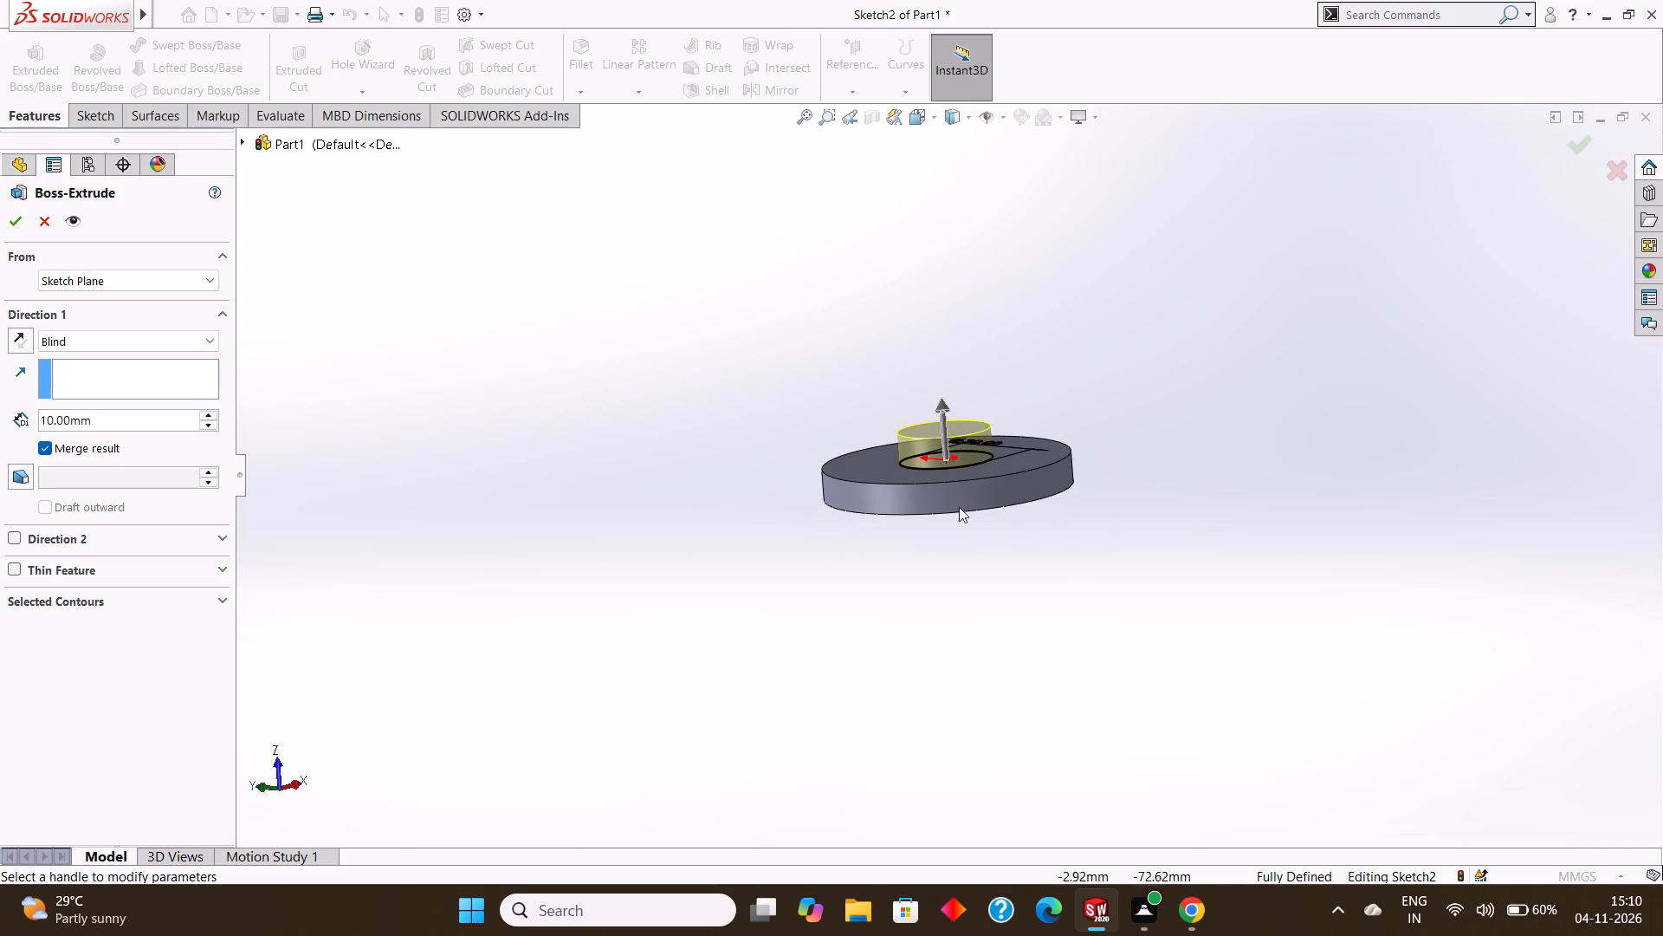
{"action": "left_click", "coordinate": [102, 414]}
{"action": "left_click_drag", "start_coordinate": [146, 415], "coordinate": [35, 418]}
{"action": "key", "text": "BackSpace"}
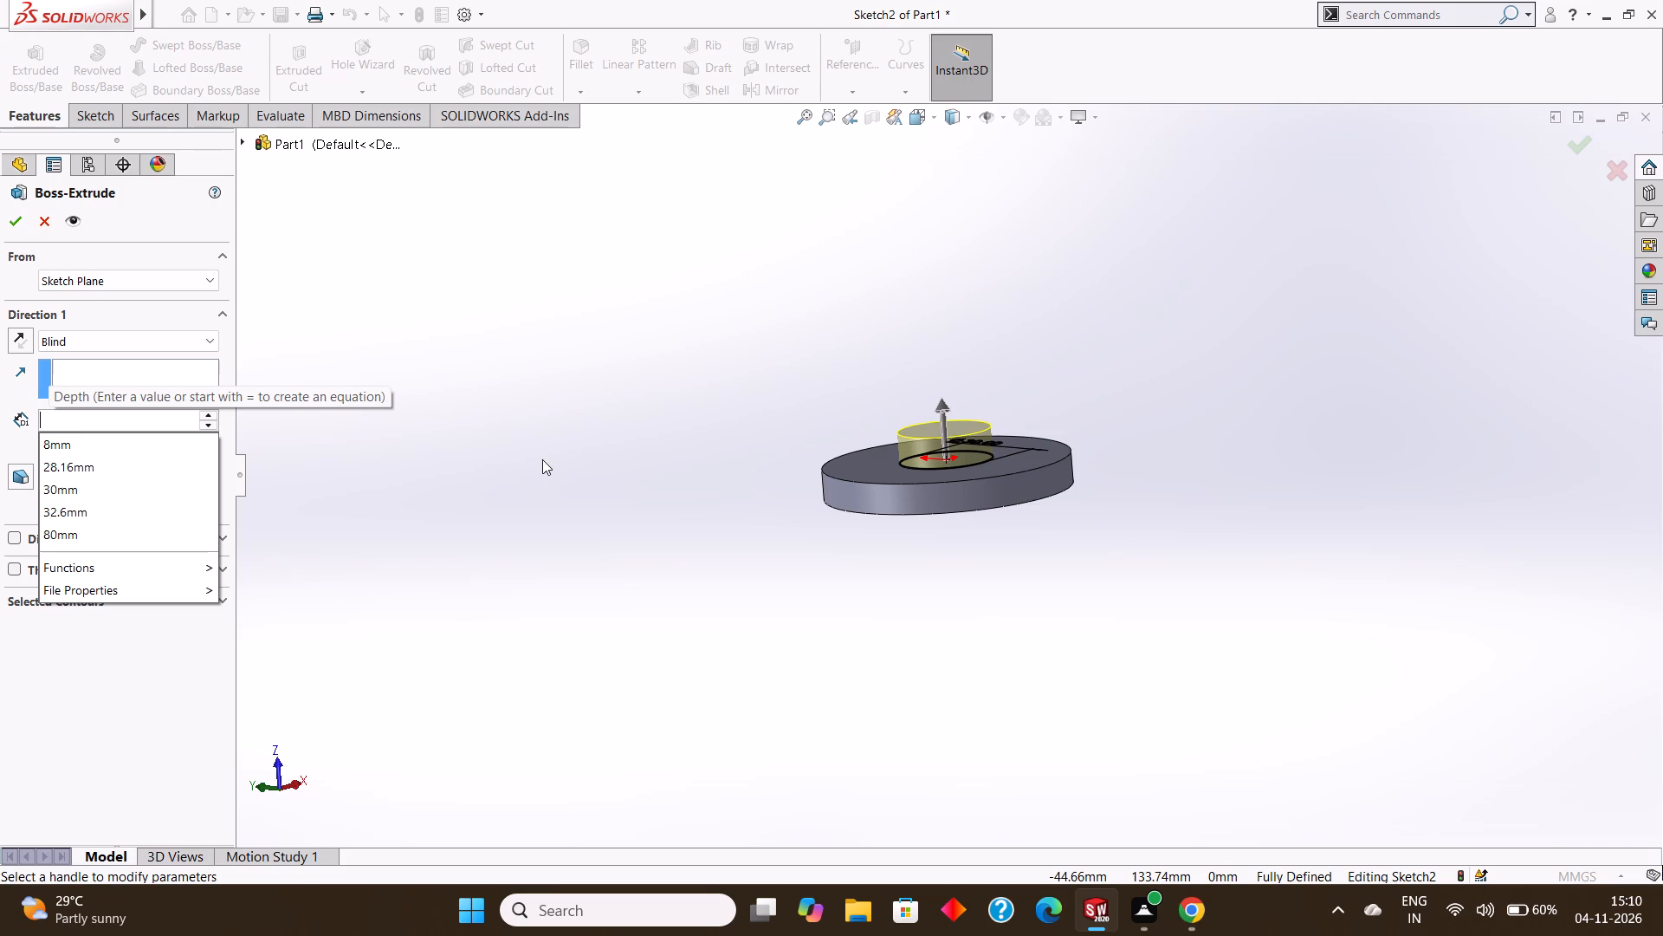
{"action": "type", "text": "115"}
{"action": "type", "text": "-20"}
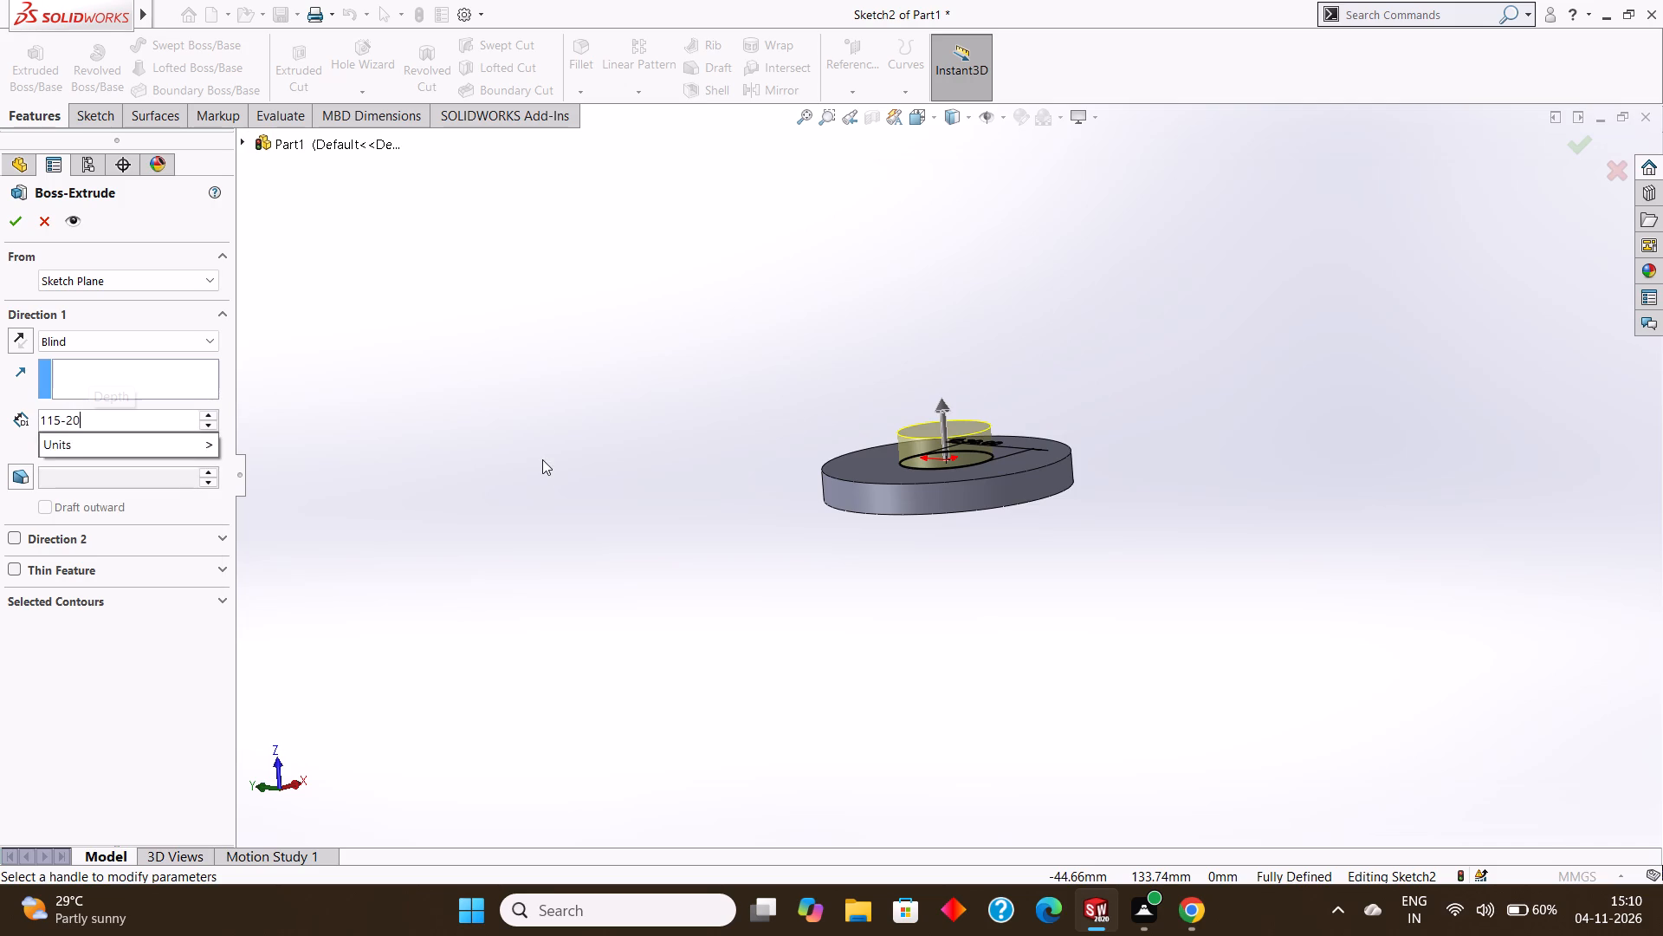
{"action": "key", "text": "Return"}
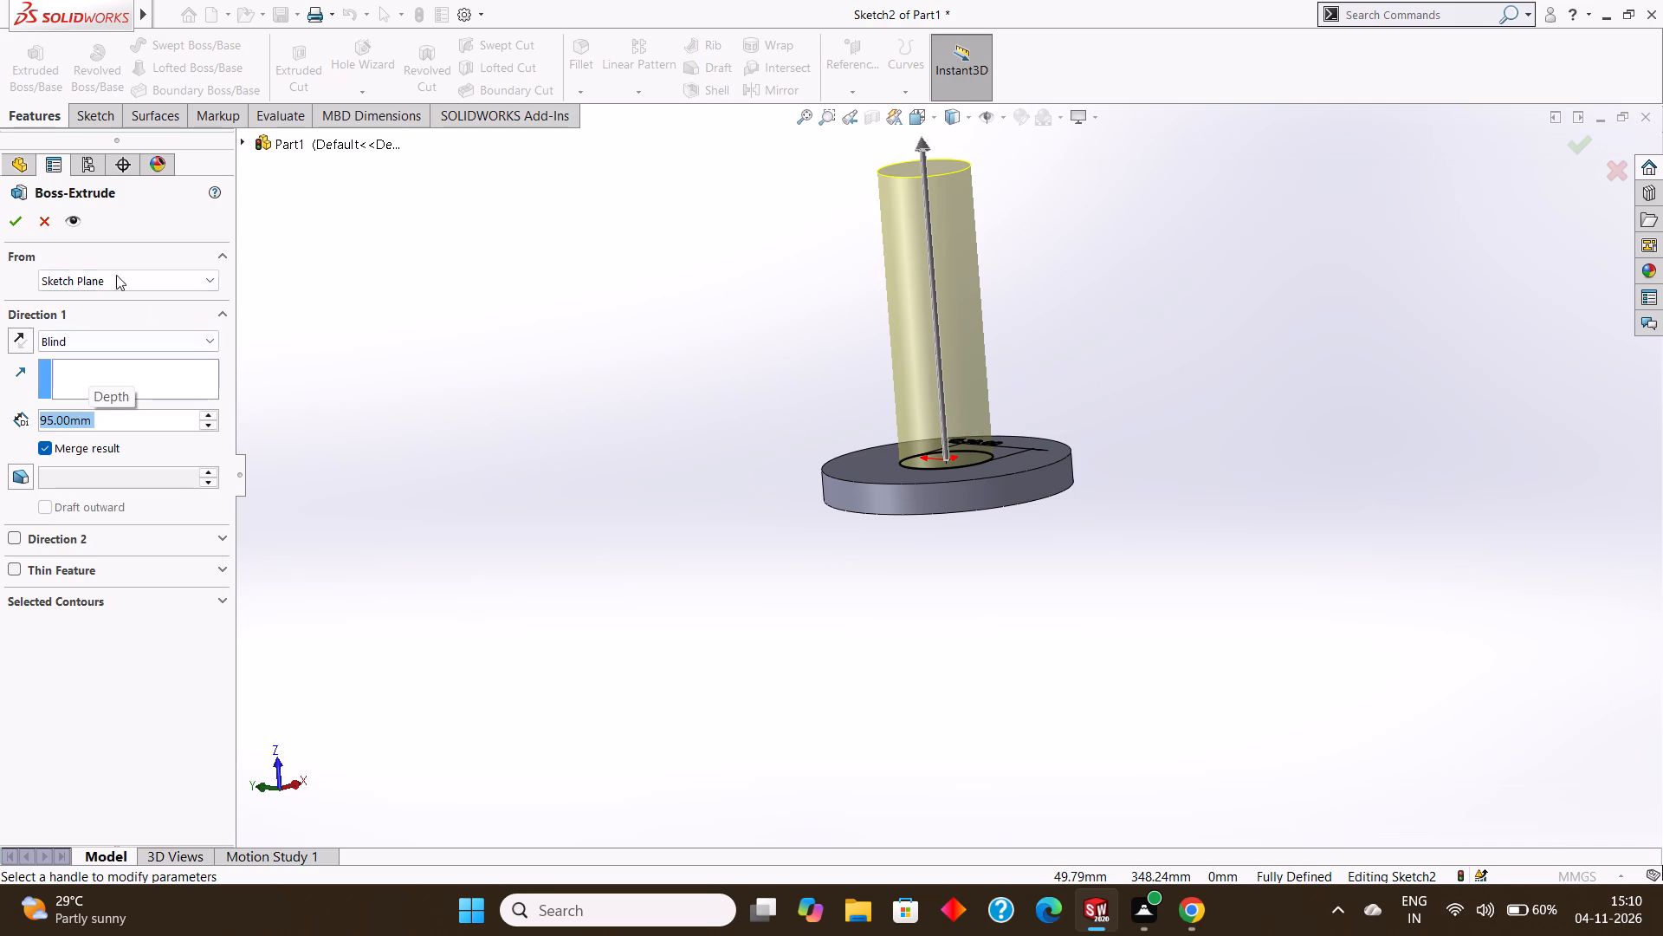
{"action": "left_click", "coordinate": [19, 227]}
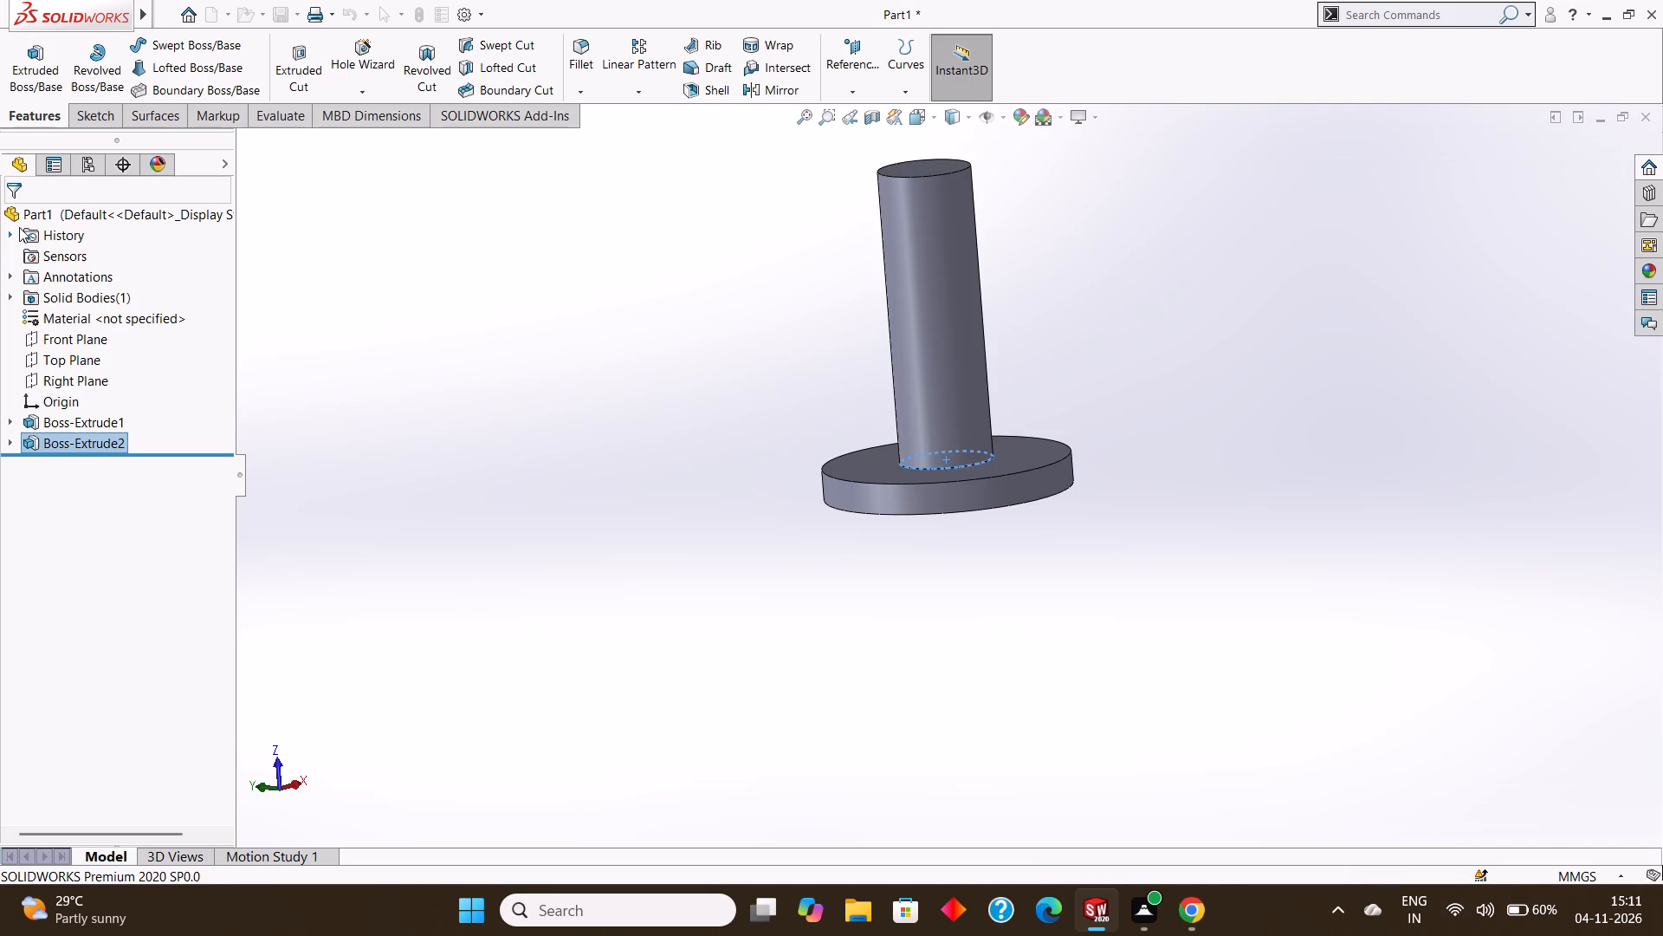
Examine the cylindrical post's height and proportions relative to the disc from the side.
{"action": "left_click", "coordinate": [1121, 320]}
{"action": "middle_click_drag", "start_coordinate": [1131, 320], "coordinate": [1146, 315]}
{"action": "middle_click_drag", "start_coordinate": [1150, 315], "coordinate": [1155, 324]}
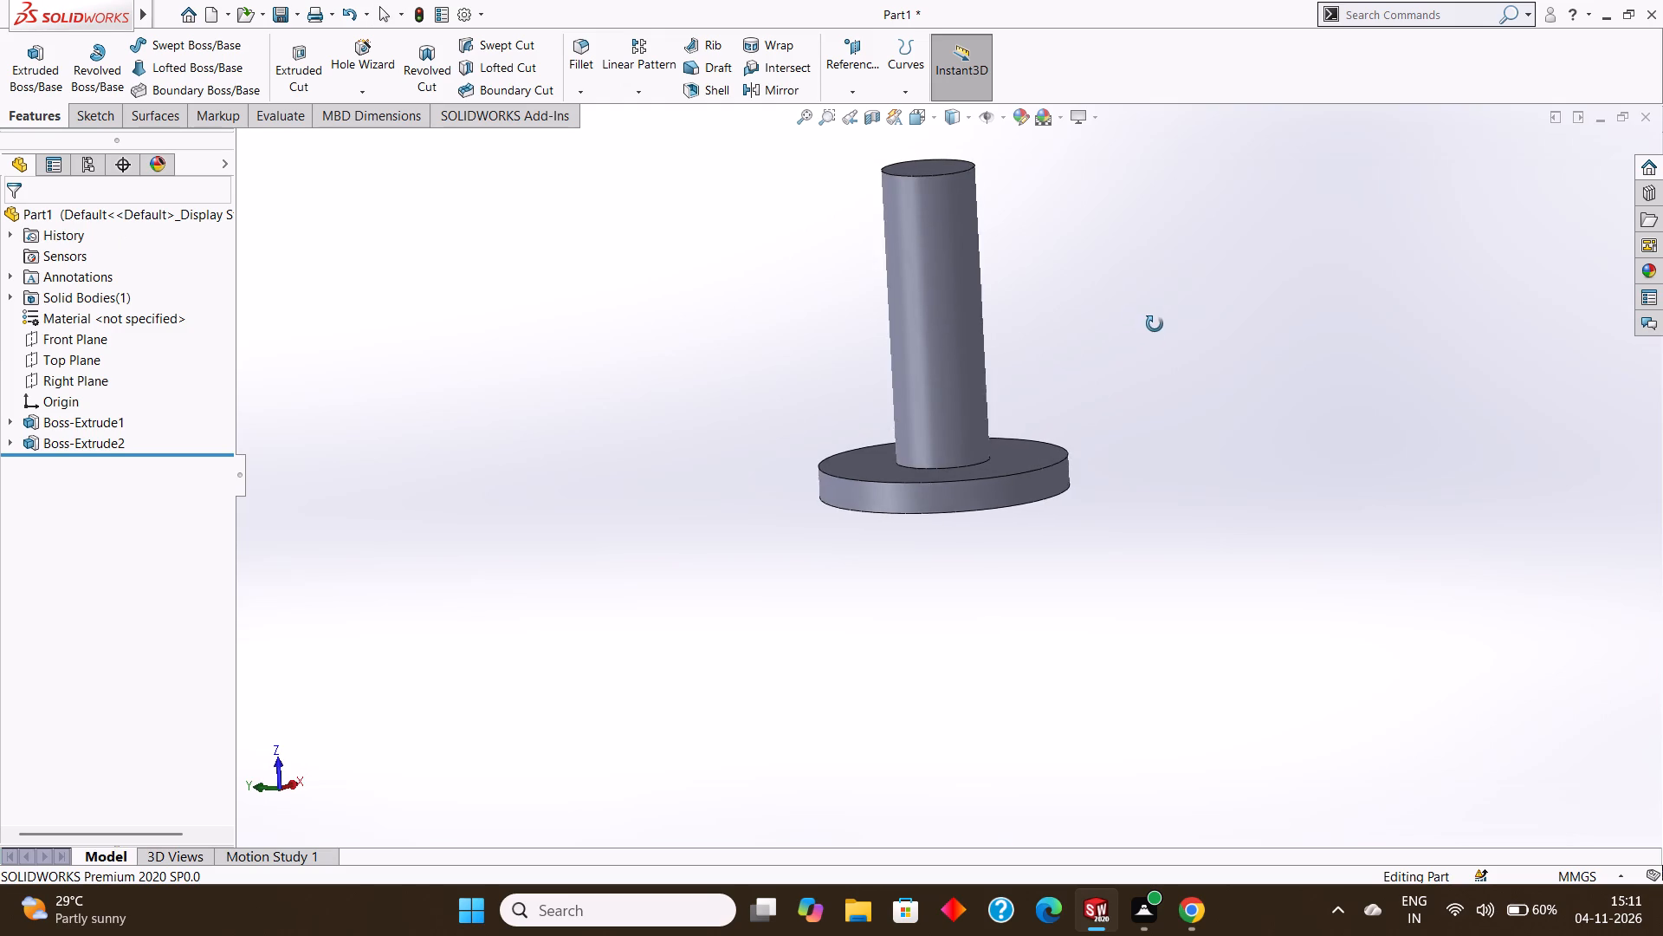
{"action": "middle_click_drag", "start_coordinate": [1155, 324], "coordinate": [1155, 329]}
{"action": "middle_click_drag", "start_coordinate": [1158, 327], "coordinate": [1148, 322]}
{"action": "scroll", "coordinate": [1165, 333], "scroll_direction": "up", "scroll_amount": 1}
{"action": "middle_click_drag", "start_coordinate": [1165, 333], "coordinate": [1162, 317]}
{"action": "scroll", "coordinate": [1162, 322], "scroll_direction": "up", "scroll_amount": 1}
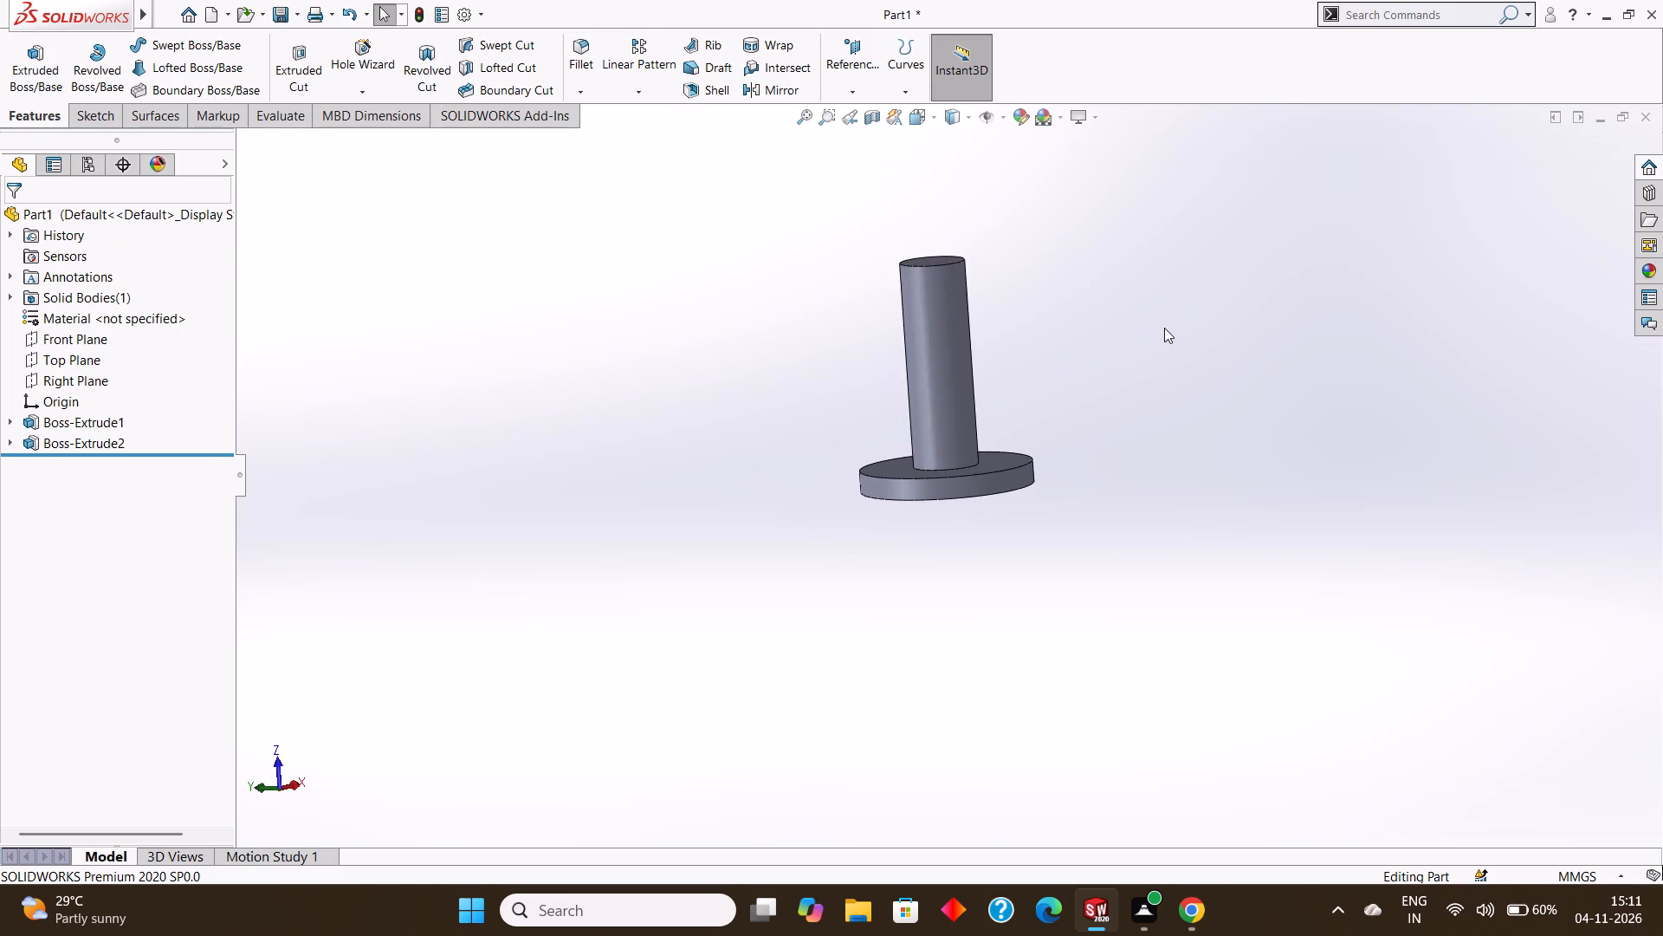
{"action": "scroll", "coordinate": [1164, 328], "scroll_direction": "up", "scroll_amount": 1}
{"action": "middle_click_drag", "start_coordinate": [1164, 328], "coordinate": [1159, 302]}
{"action": "middle_click_drag", "start_coordinate": [1151, 302], "coordinate": [1159, 328]}
{"action": "middle_click_drag", "start_coordinate": [1159, 328], "coordinate": [1151, 328]}
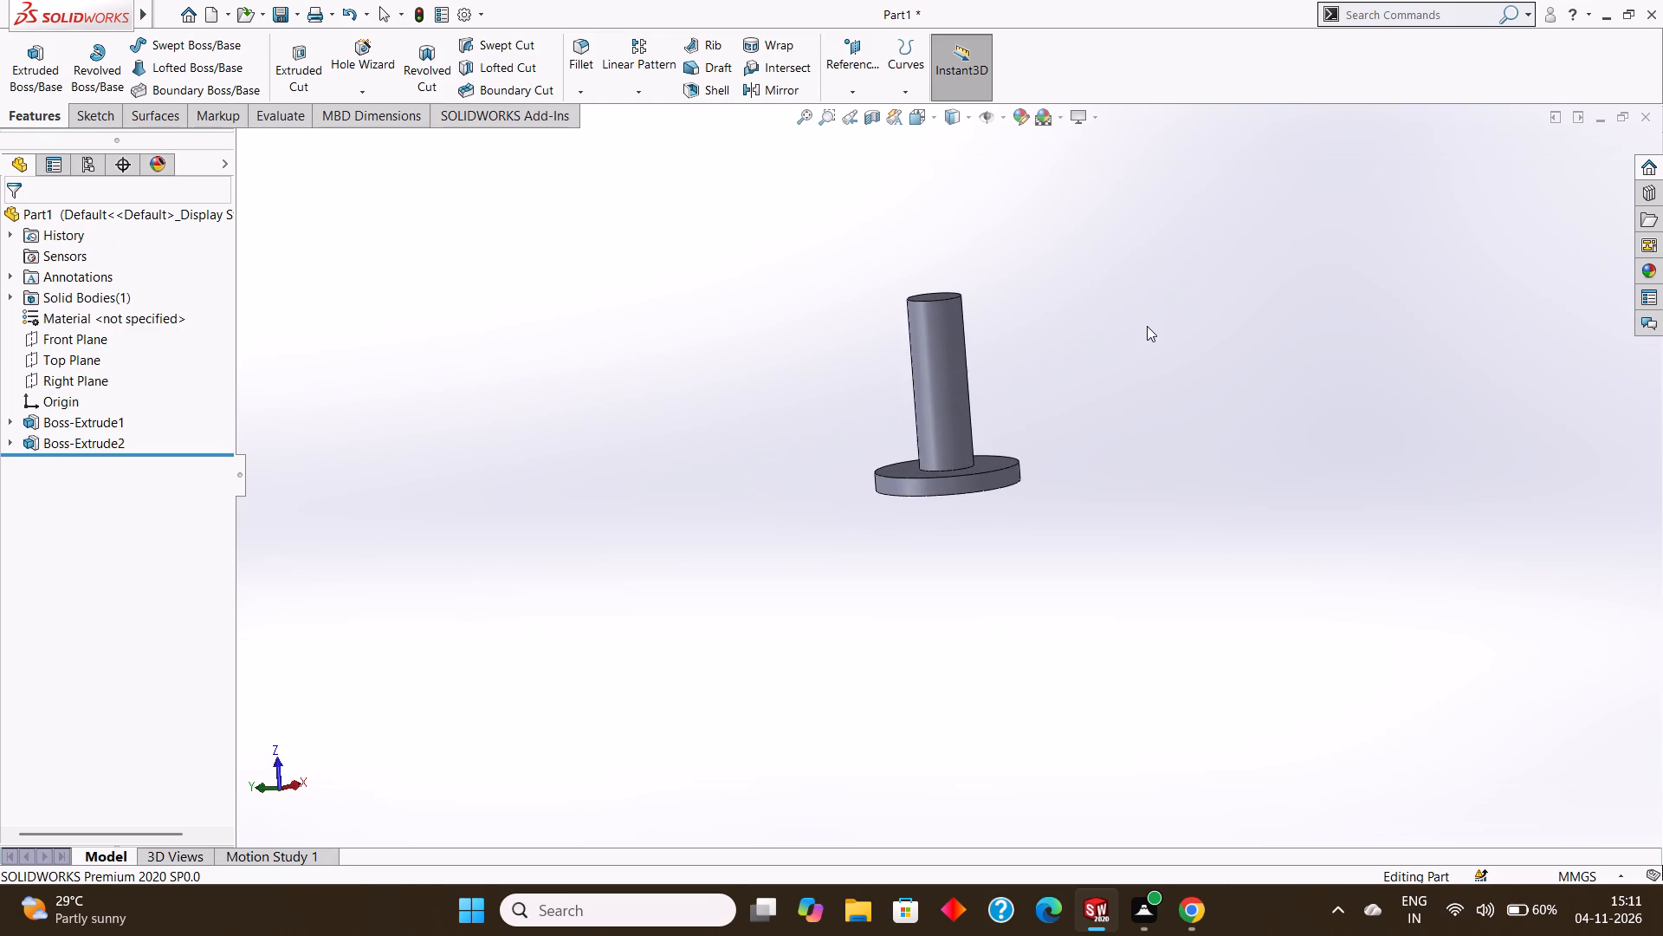
{"action": "middle_click_drag", "start_coordinate": [1144, 323], "coordinate": [1152, 342]}
{"action": "middle_click", "coordinate": [1152, 342]}
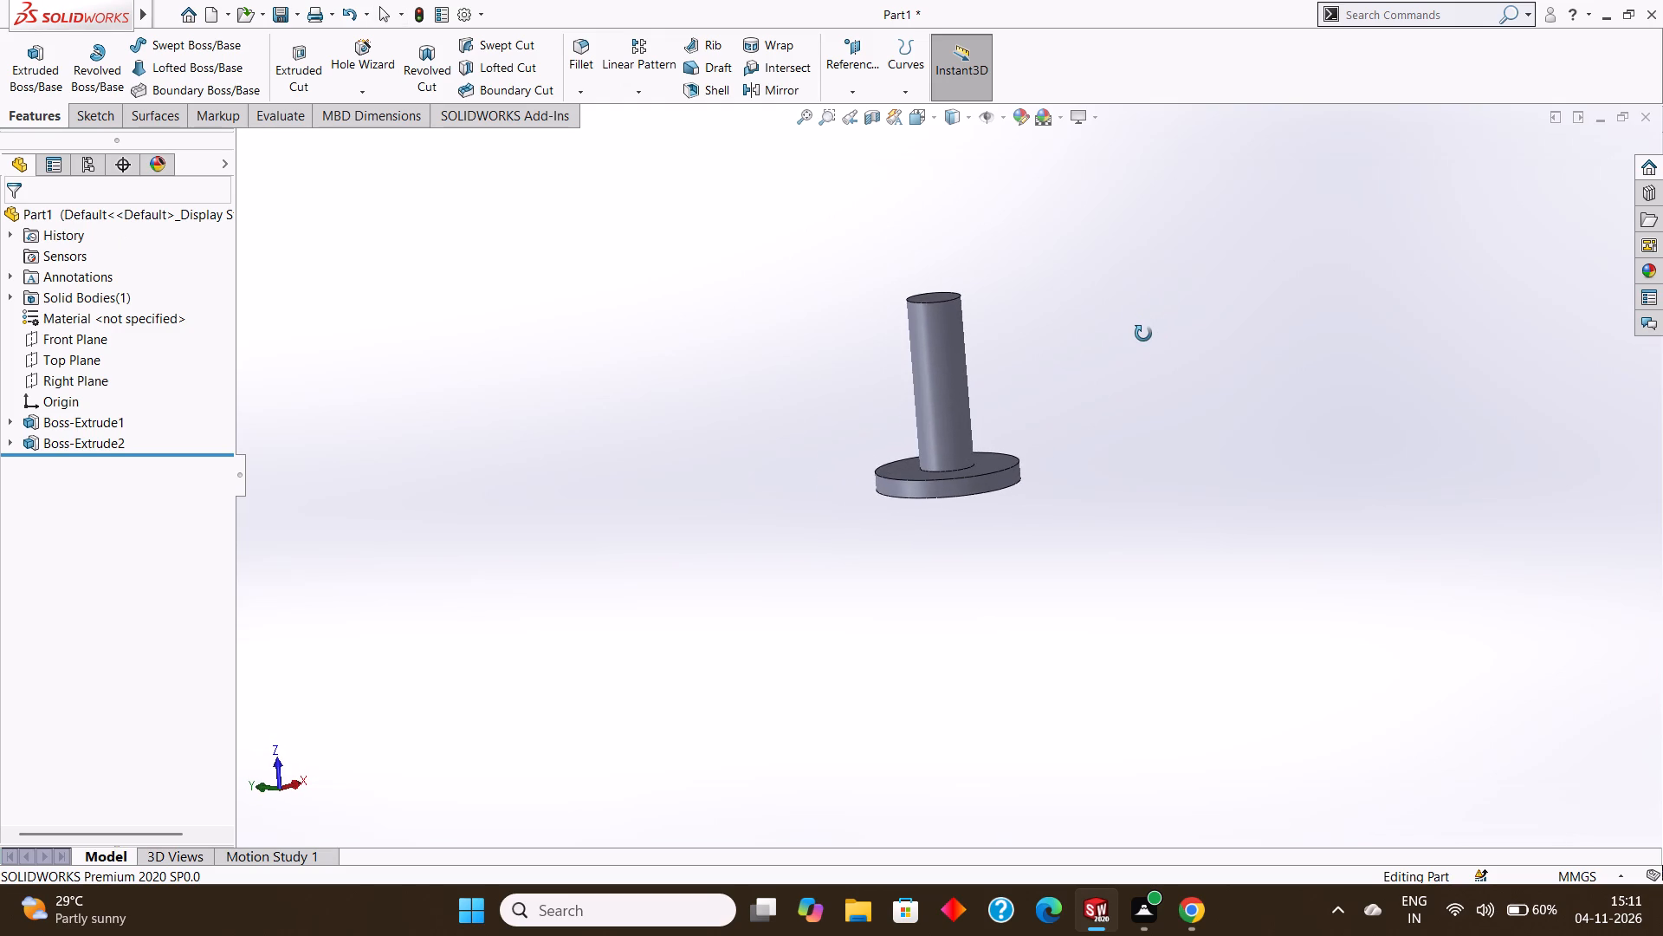
{"action": "middle_click", "coordinate": [1144, 338]}
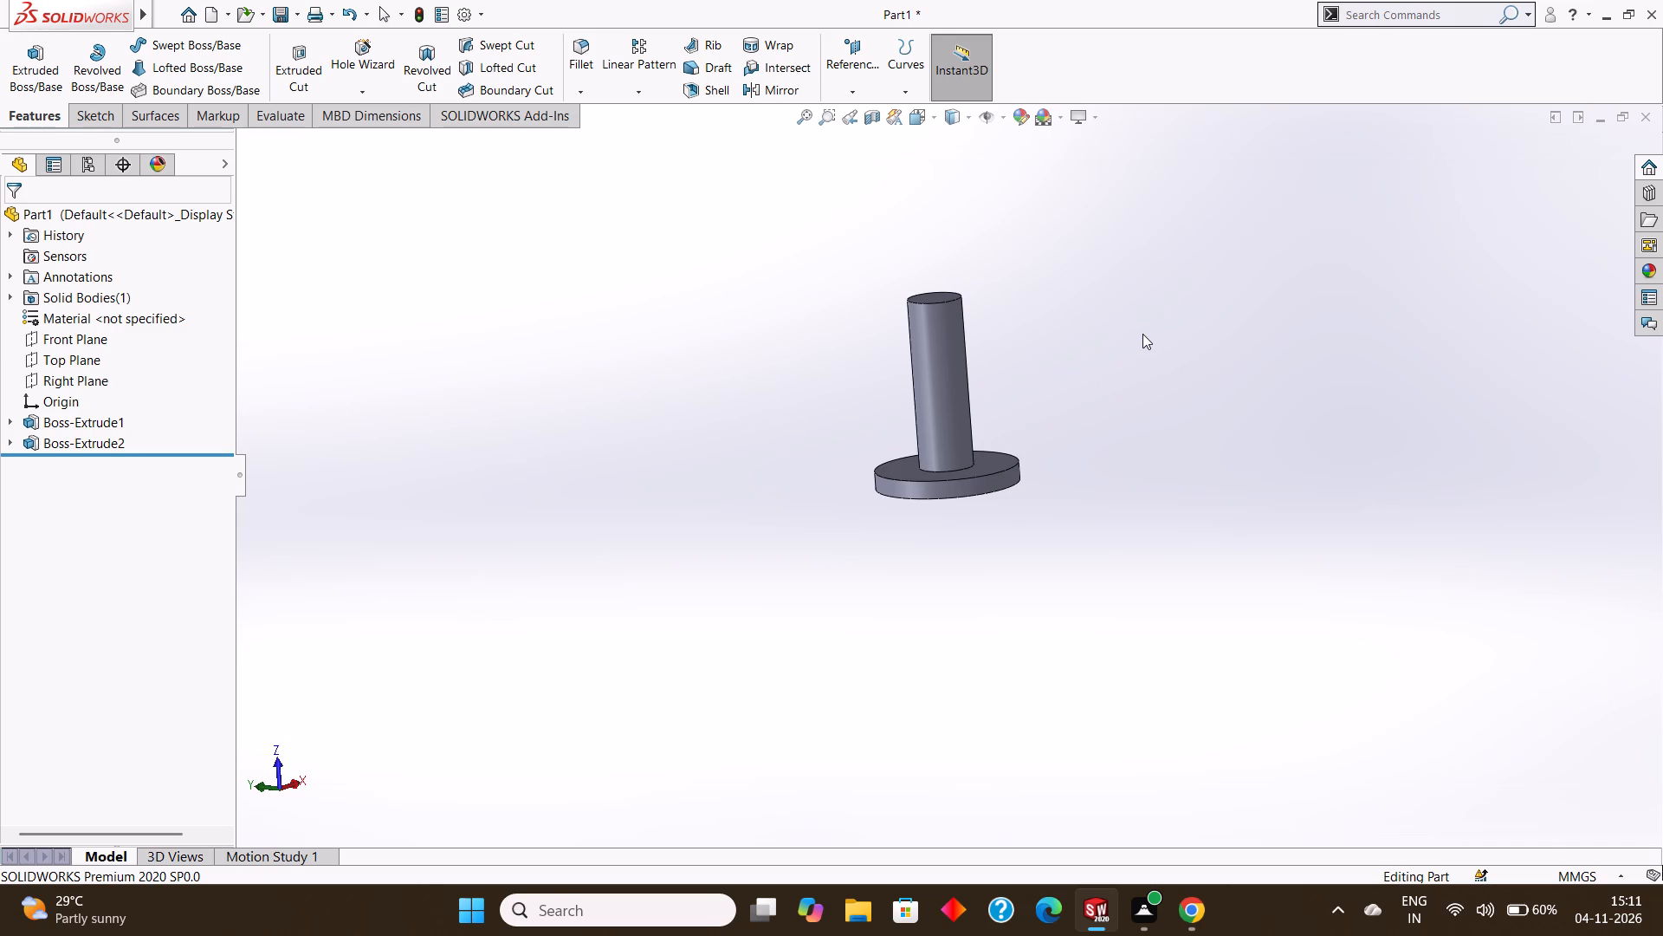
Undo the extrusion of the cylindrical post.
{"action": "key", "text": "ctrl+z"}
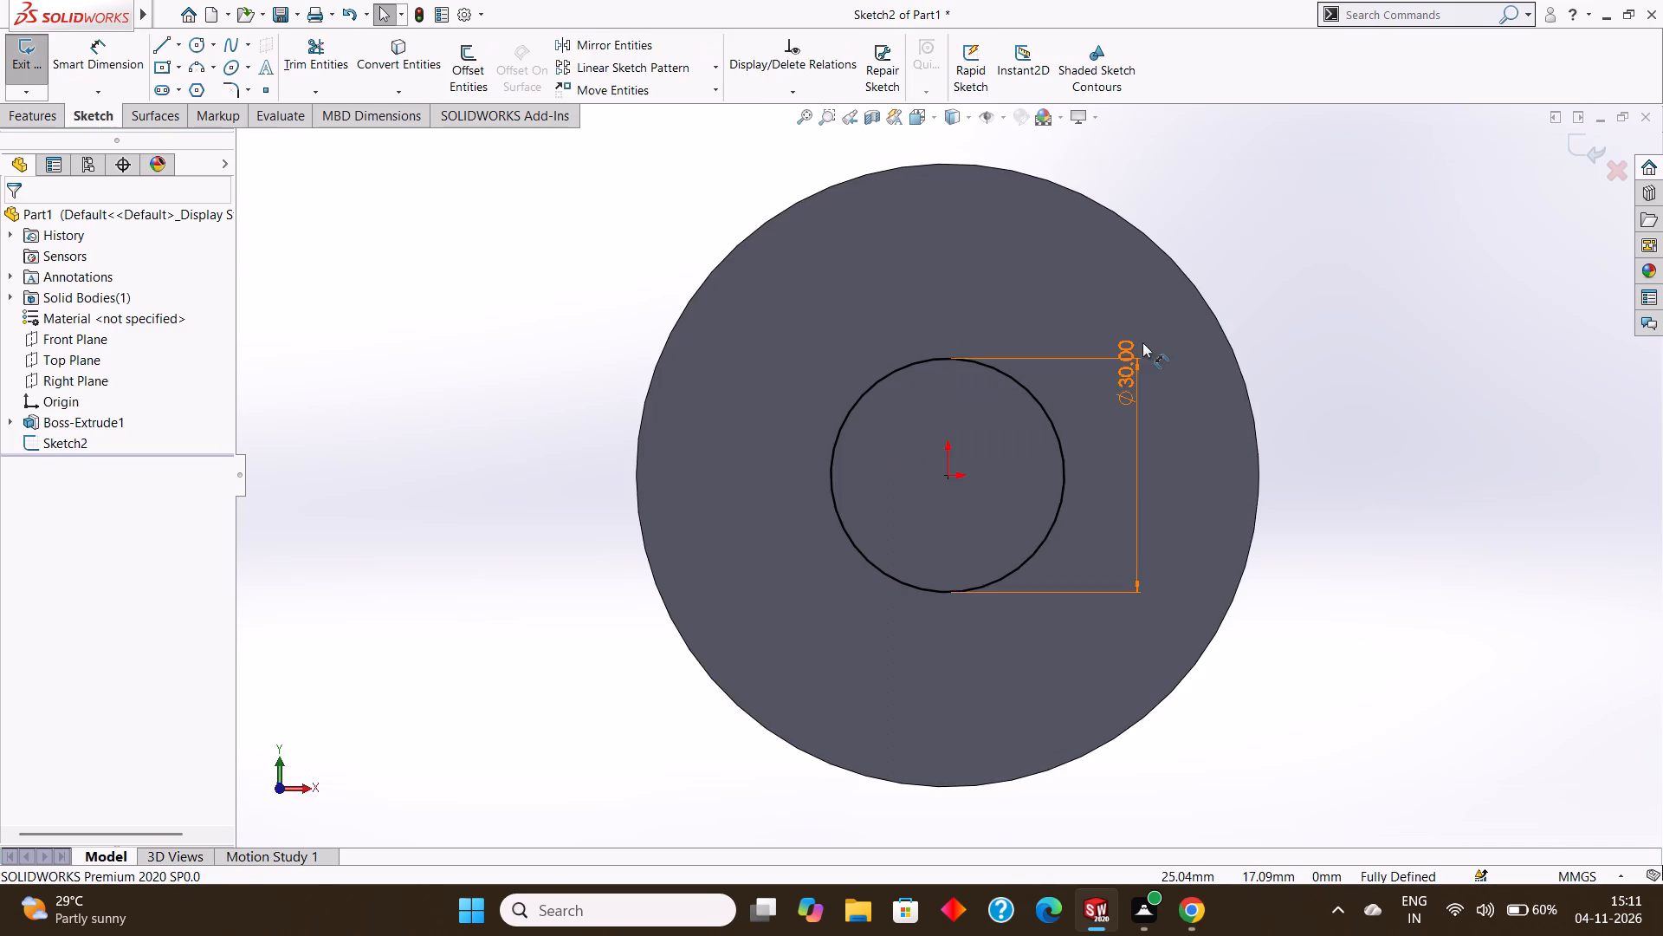
Start a blind boss extrusion of the 30 mm circle again and clear its depth for a new value.
{"action": "middle_click_drag", "start_coordinate": [1162, 421], "coordinate": [1175, 305]}
{"action": "middle_click_drag", "start_coordinate": [1123, 475], "coordinate": [1095, 356]}
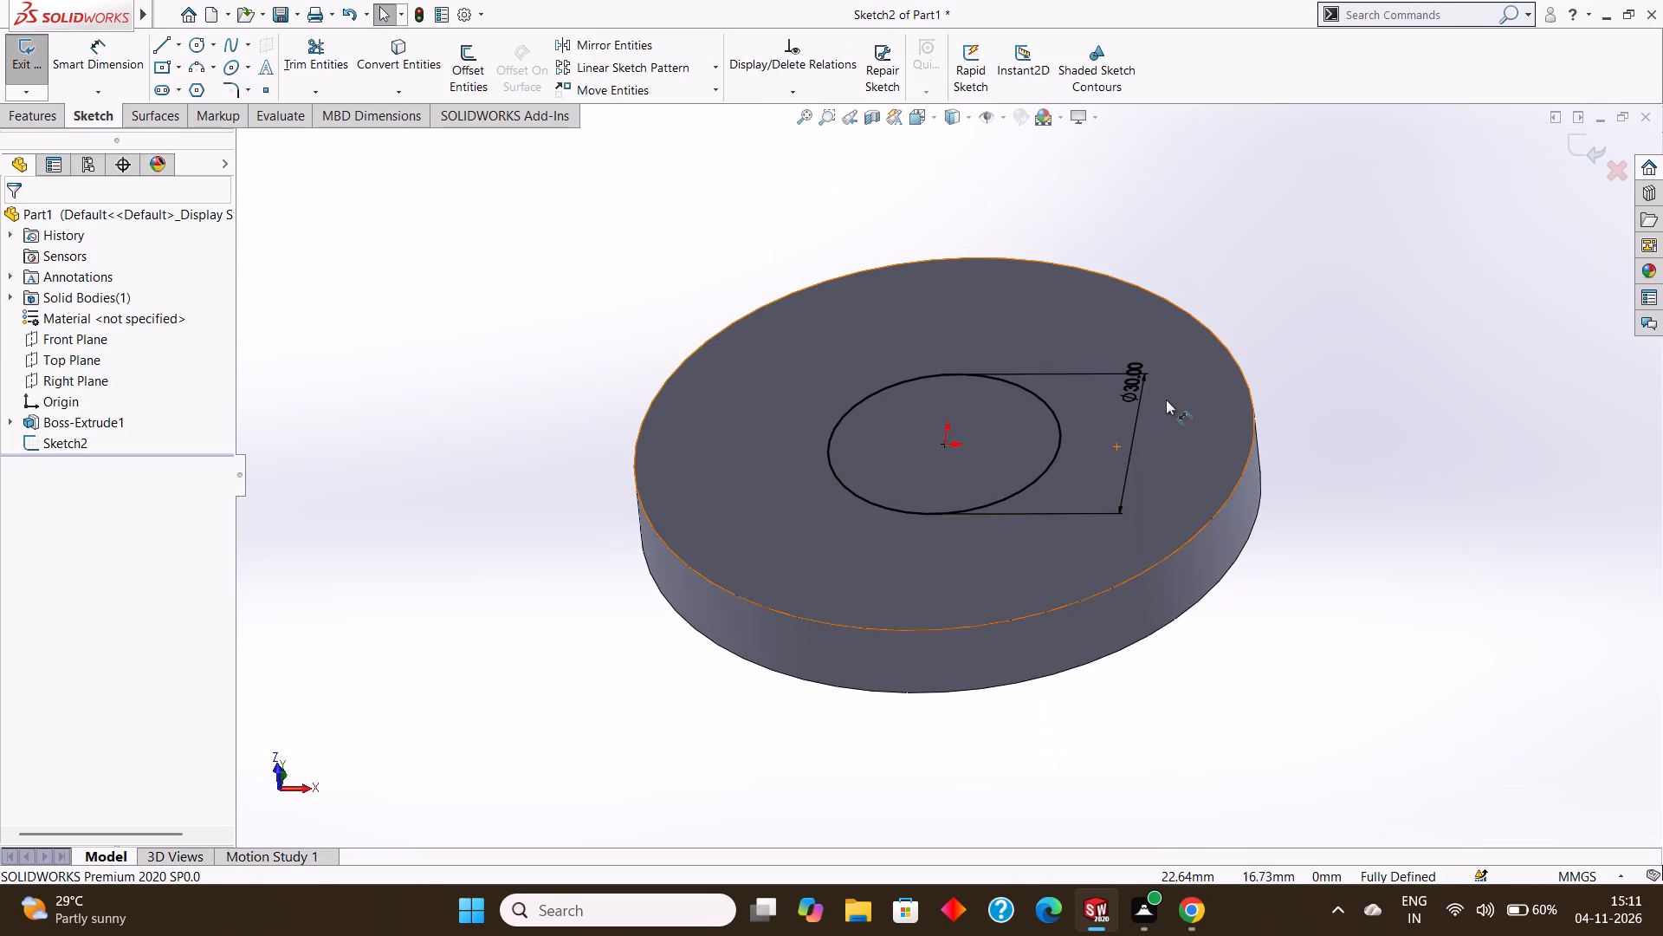
{"action": "left_click", "coordinate": [58, 125]}
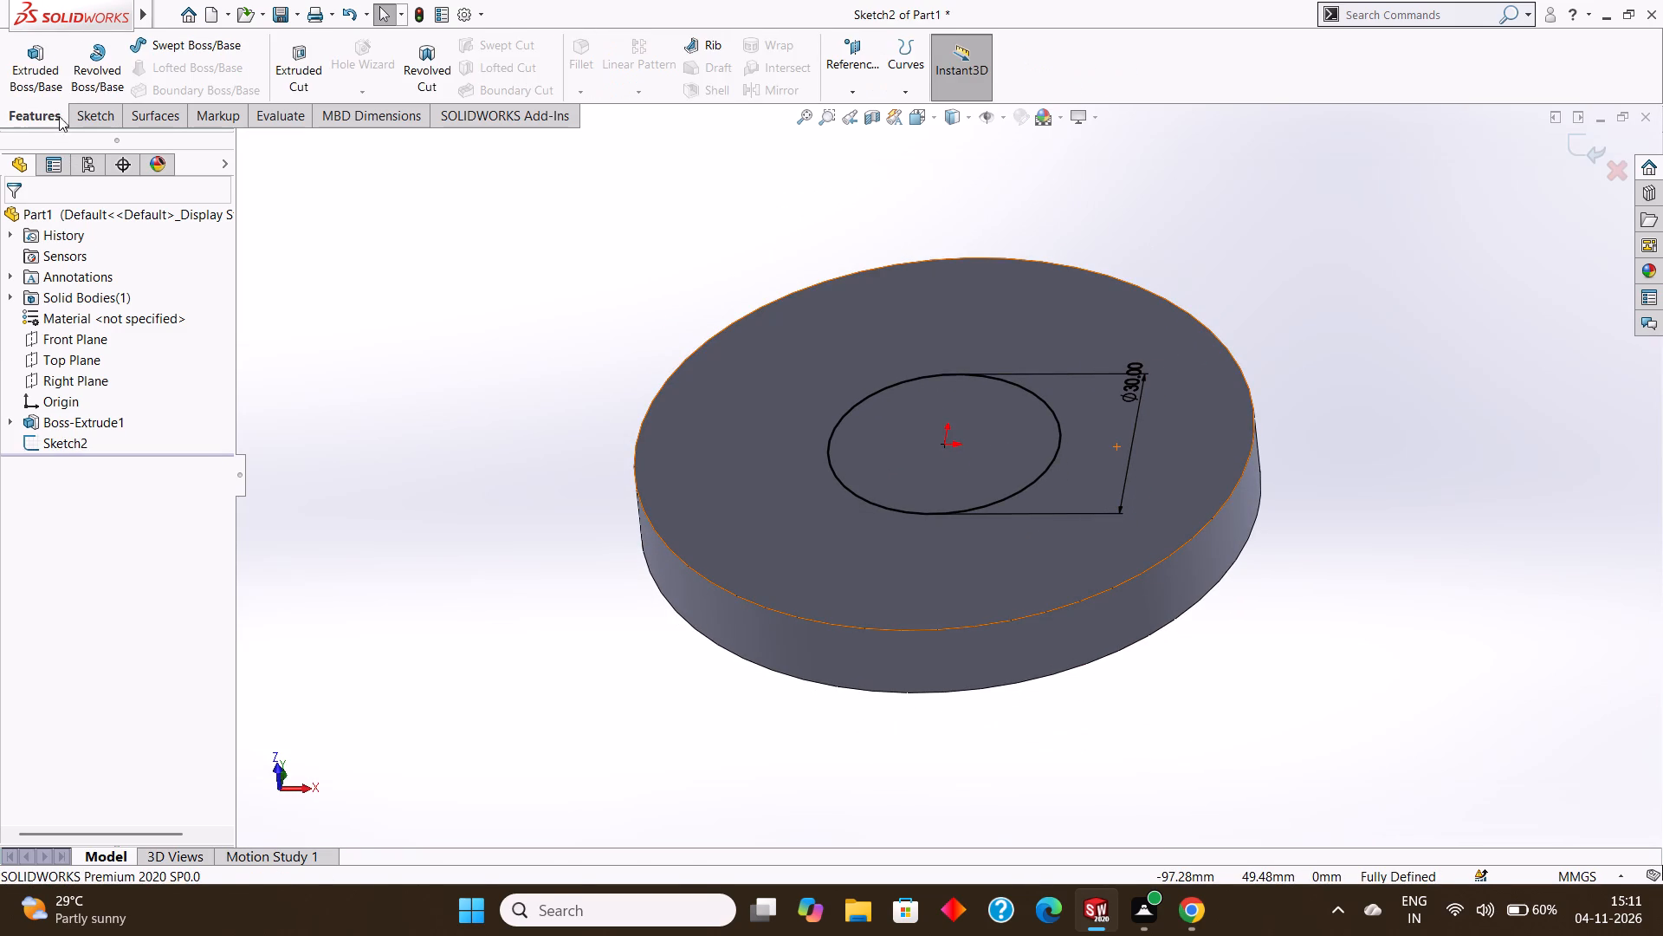
{"action": "left_click", "coordinate": [31, 77]}
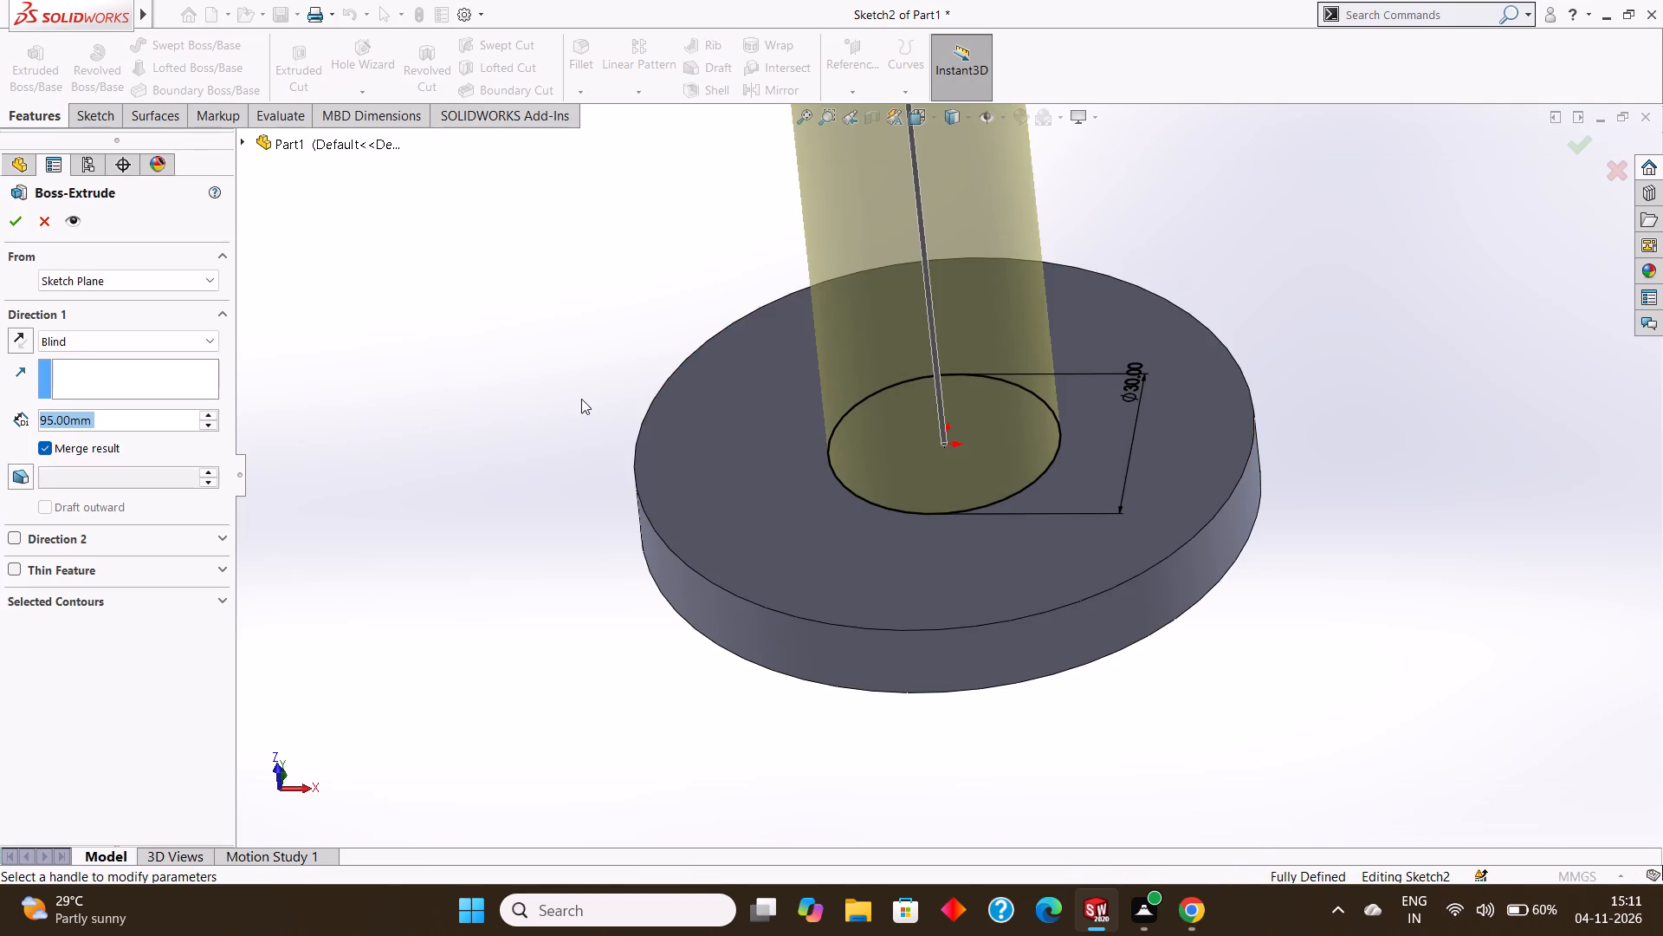
{"action": "middle_click_drag", "start_coordinate": [660, 445], "coordinate": [652, 334]}
{"action": "scroll", "coordinate": [652, 334], "scroll_direction": "up", "scroll_amount": 4}
{"action": "middle_click_drag", "start_coordinate": [640, 343], "coordinate": [644, 328]}
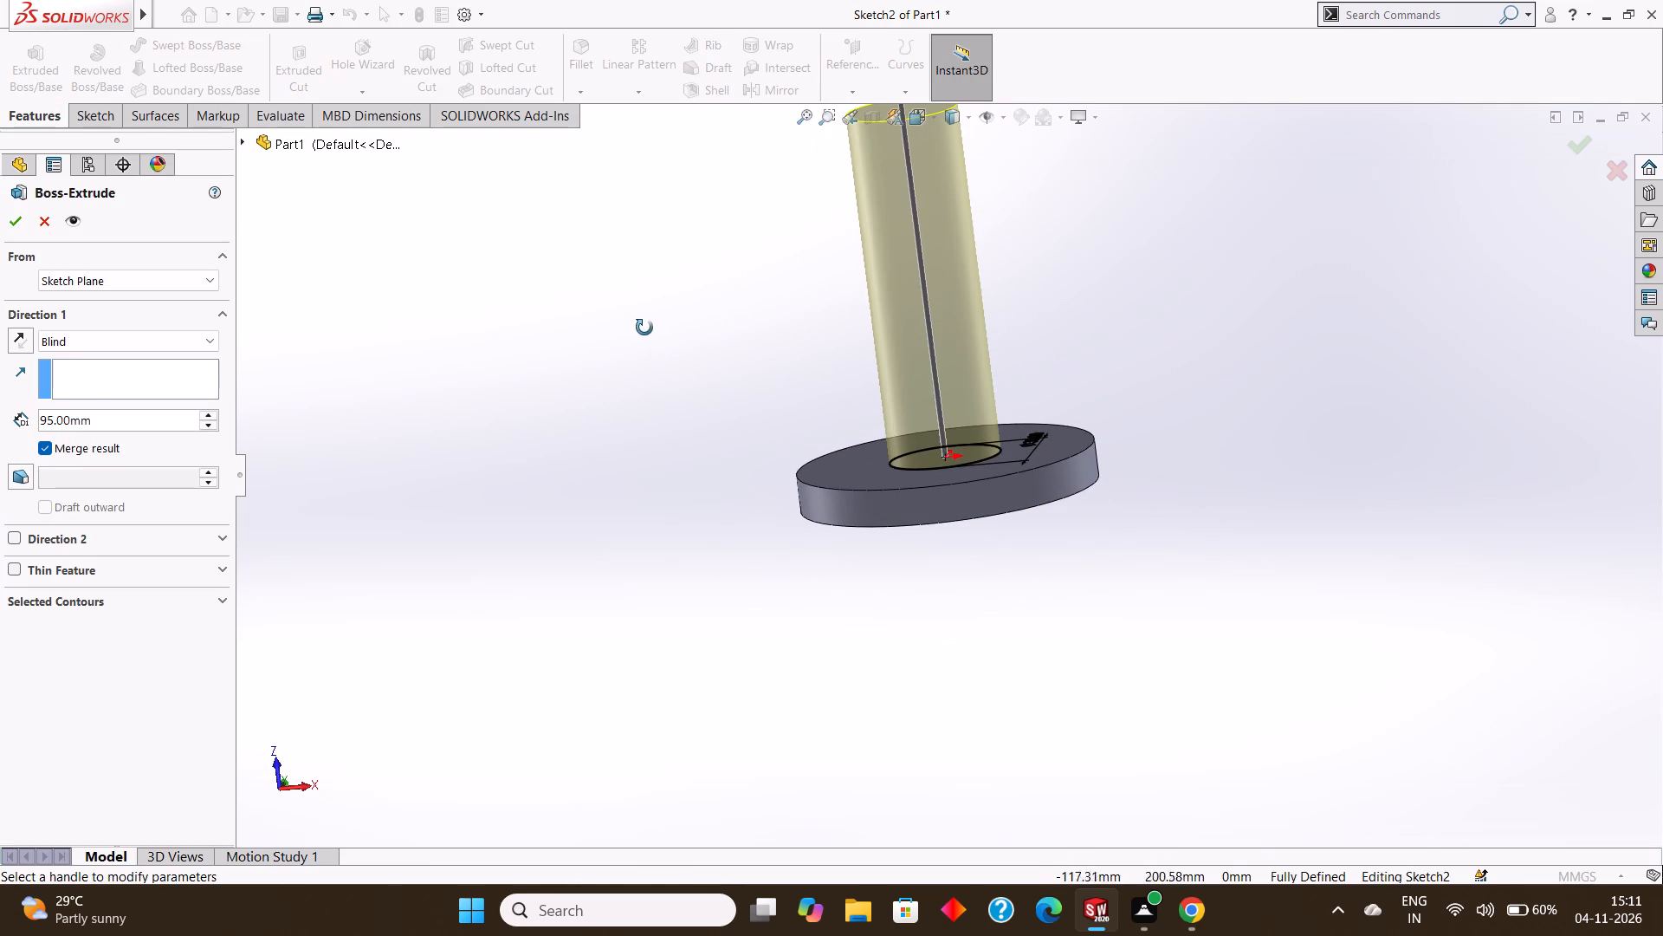
{"action": "middle_click_drag", "start_coordinate": [644, 328], "coordinate": [645, 325]}
{"action": "left_click", "coordinate": [96, 413]}
{"action": "left_click", "coordinate": [139, 410]}
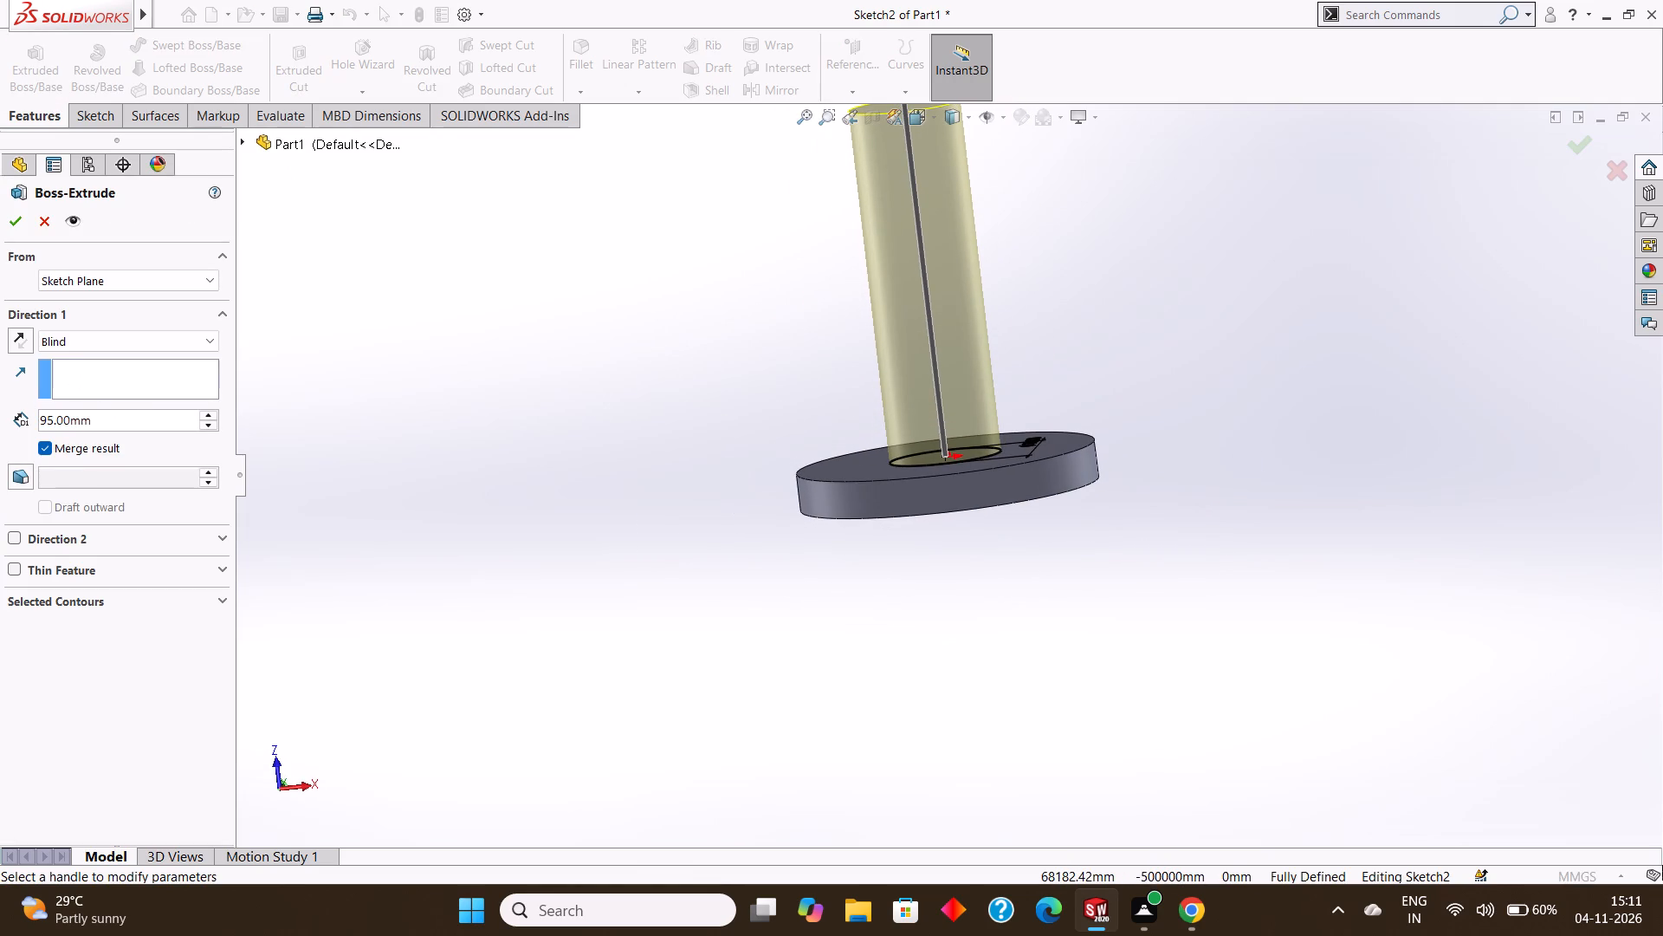
{"action": "left_click", "coordinate": [155, 420]}
{"action": "left_click_drag", "start_coordinate": [155, 420], "coordinate": [20, 414]}
{"action": "left_click", "coordinate": [128, 414]}
{"action": "left_click_drag", "start_coordinate": [153, 420], "coordinate": [19, 418]}
{"action": "left_click_drag", "start_coordinate": [19, 418], "coordinate": [18, 418]}
{"action": "key", "text": "BackSpace"}
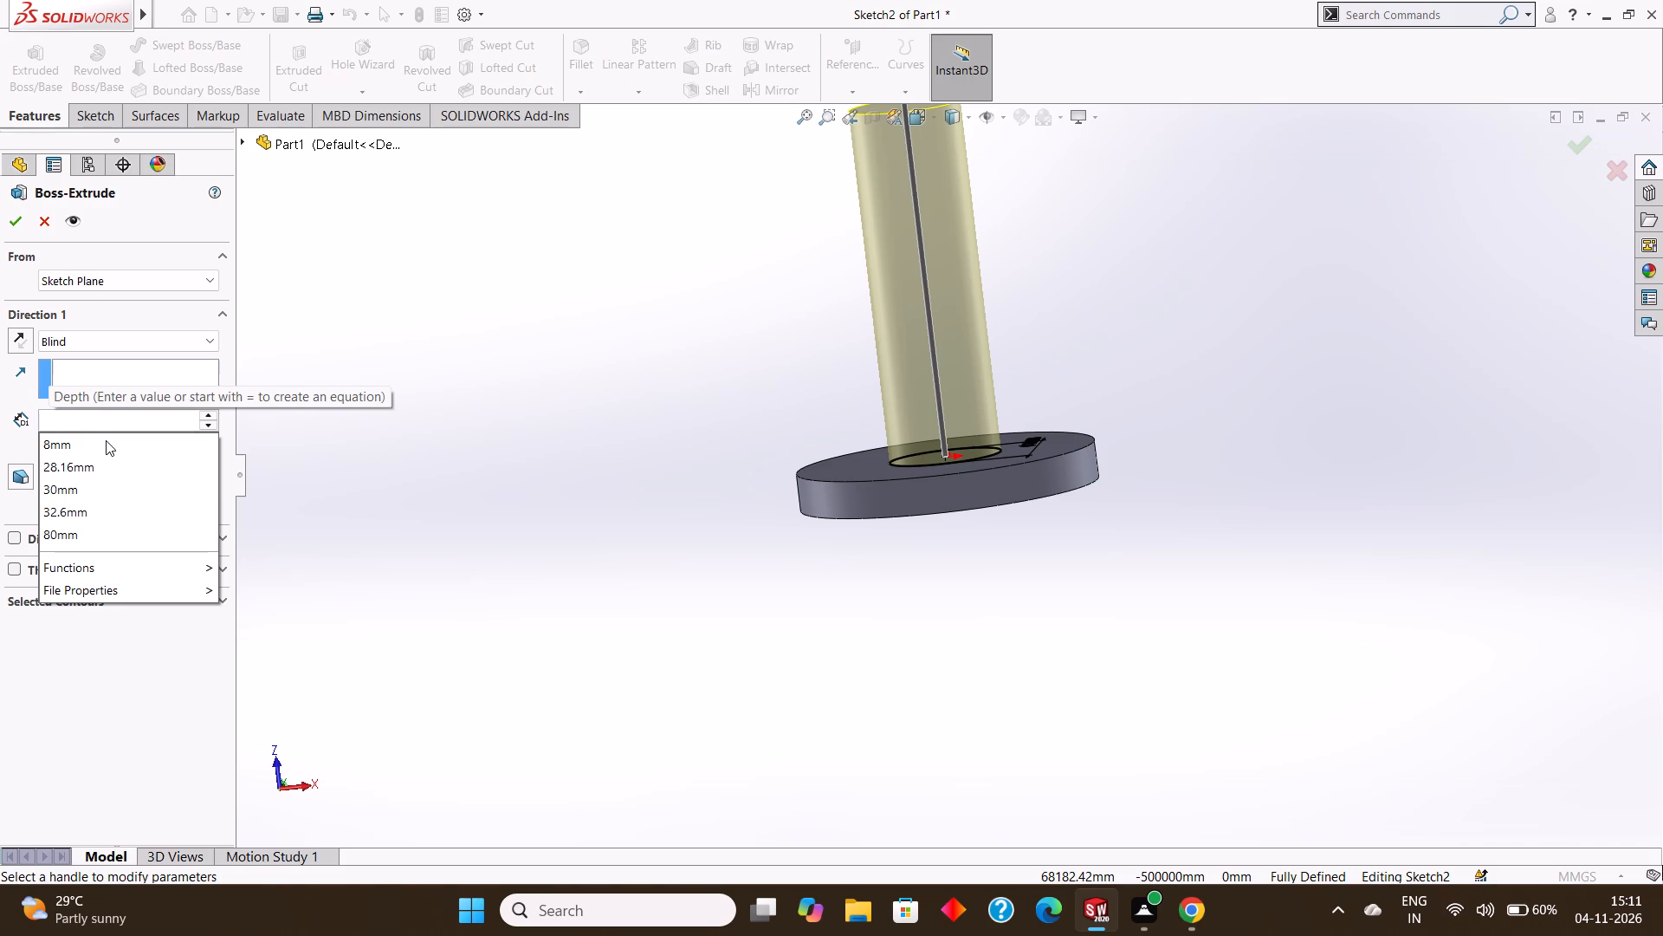
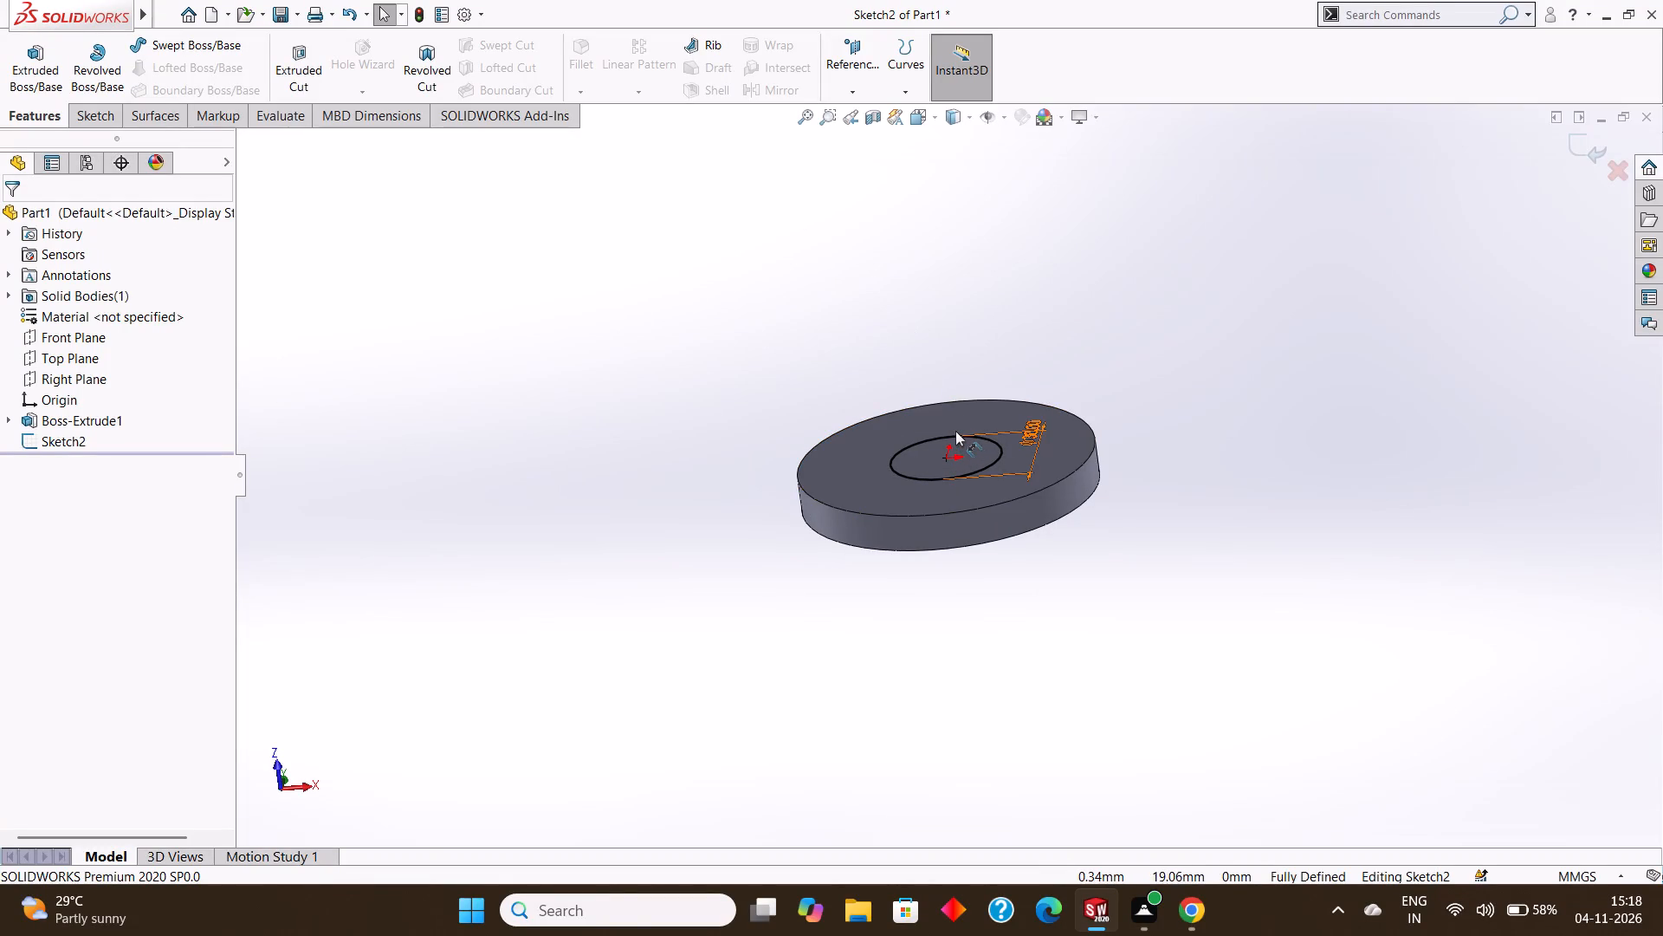
Delete the 30 mm diameter circle, along with its dimension, from the sketch on the disc's face.
{"action": "middle_click_drag", "start_coordinate": [955, 431], "coordinate": [959, 485]}
{"action": "right_click", "coordinate": [940, 432]}
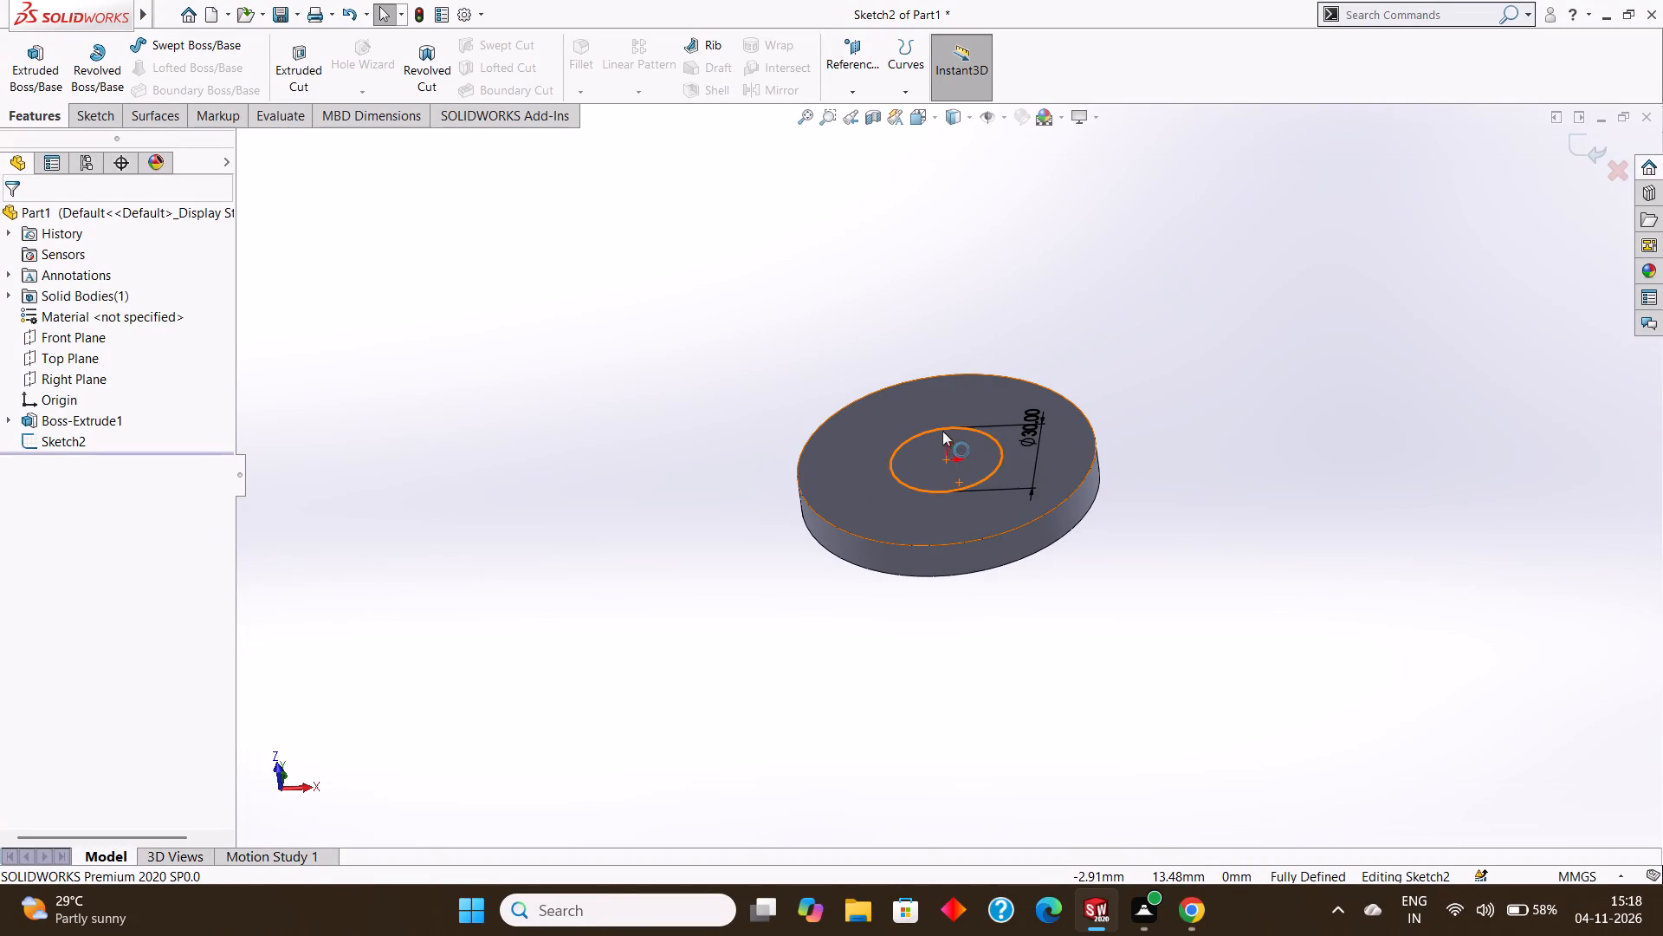
{"action": "left_click", "coordinate": [1019, 677]}
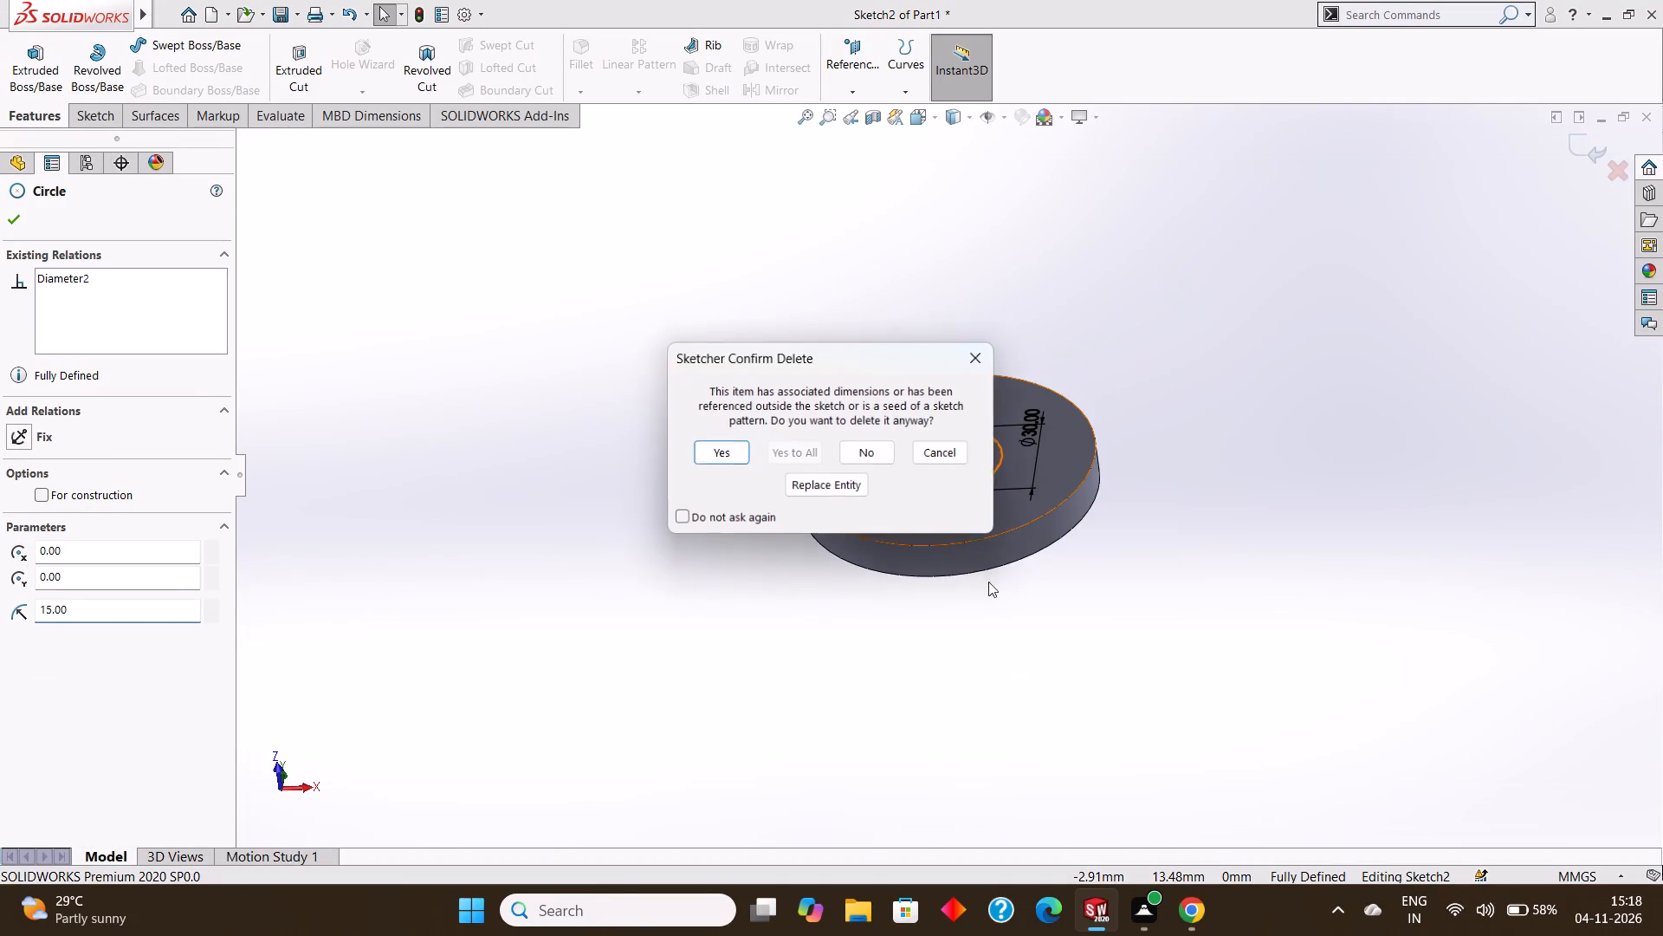
{"action": "left_click", "coordinate": [725, 452]}
{"action": "left_click", "coordinate": [1349, 414]}
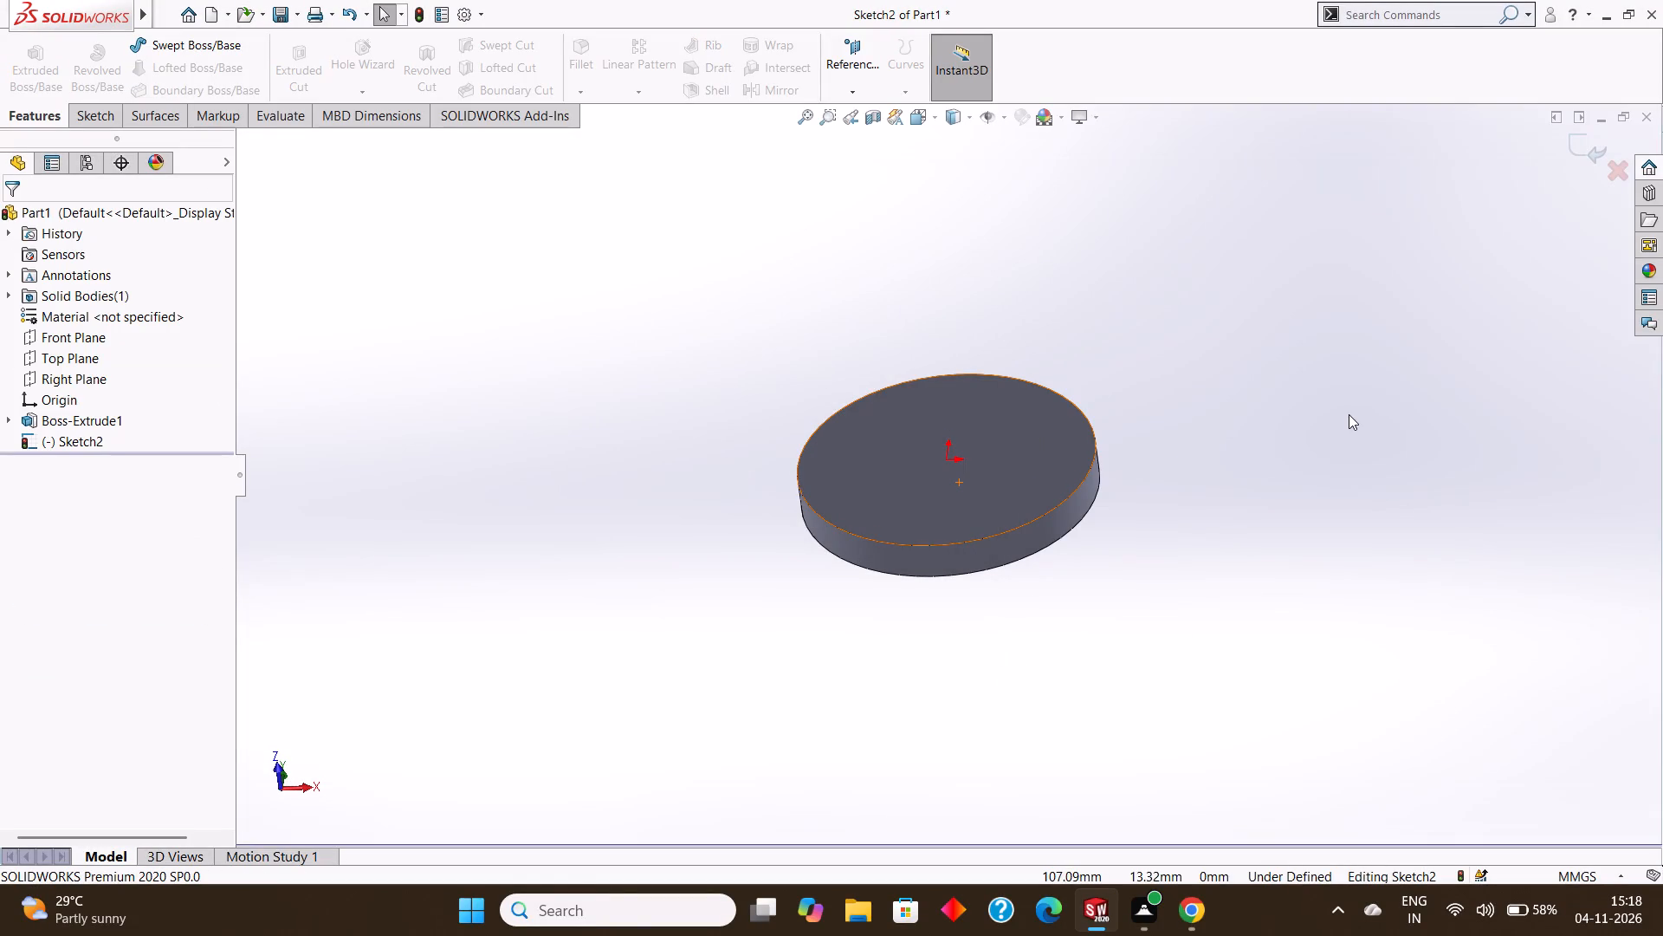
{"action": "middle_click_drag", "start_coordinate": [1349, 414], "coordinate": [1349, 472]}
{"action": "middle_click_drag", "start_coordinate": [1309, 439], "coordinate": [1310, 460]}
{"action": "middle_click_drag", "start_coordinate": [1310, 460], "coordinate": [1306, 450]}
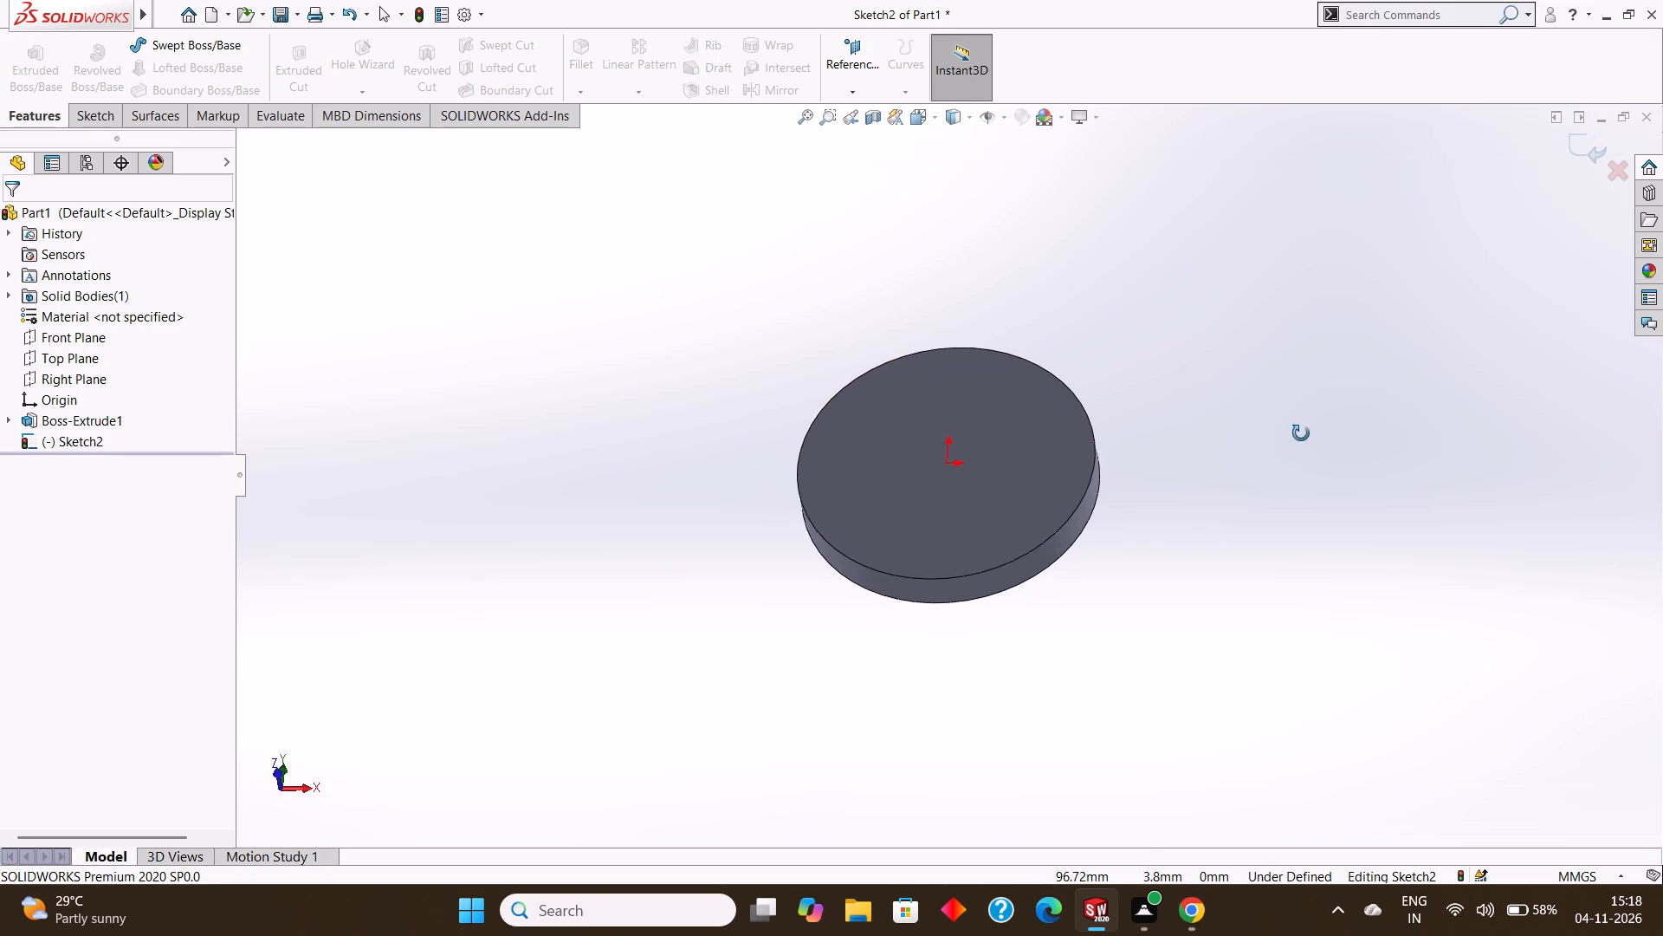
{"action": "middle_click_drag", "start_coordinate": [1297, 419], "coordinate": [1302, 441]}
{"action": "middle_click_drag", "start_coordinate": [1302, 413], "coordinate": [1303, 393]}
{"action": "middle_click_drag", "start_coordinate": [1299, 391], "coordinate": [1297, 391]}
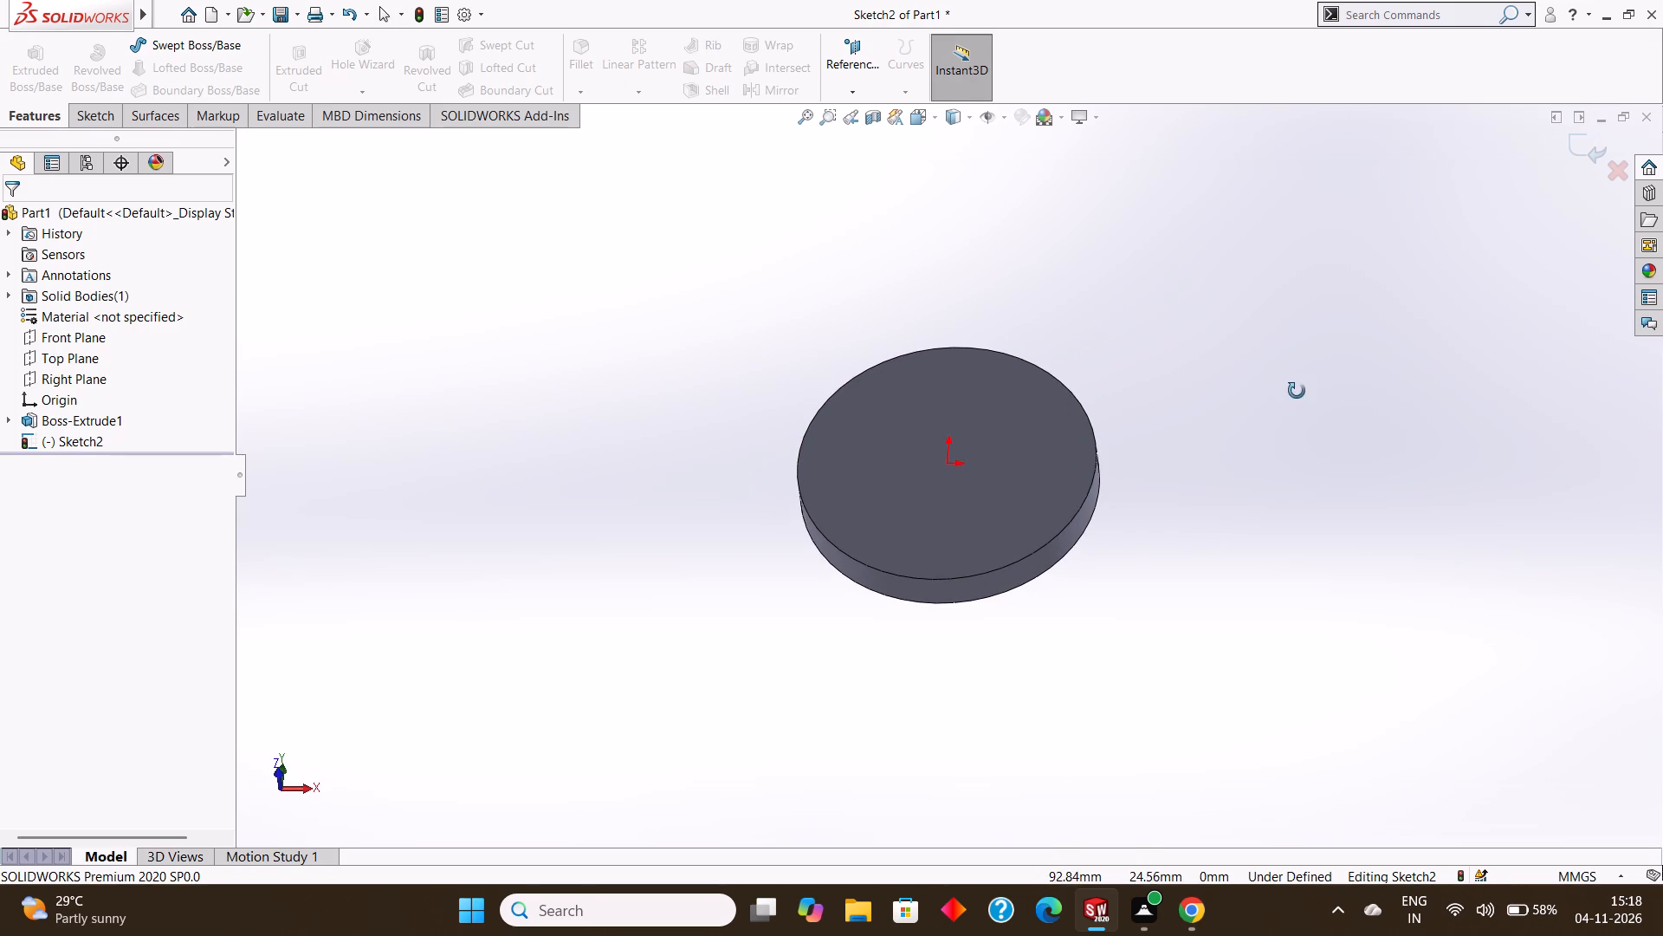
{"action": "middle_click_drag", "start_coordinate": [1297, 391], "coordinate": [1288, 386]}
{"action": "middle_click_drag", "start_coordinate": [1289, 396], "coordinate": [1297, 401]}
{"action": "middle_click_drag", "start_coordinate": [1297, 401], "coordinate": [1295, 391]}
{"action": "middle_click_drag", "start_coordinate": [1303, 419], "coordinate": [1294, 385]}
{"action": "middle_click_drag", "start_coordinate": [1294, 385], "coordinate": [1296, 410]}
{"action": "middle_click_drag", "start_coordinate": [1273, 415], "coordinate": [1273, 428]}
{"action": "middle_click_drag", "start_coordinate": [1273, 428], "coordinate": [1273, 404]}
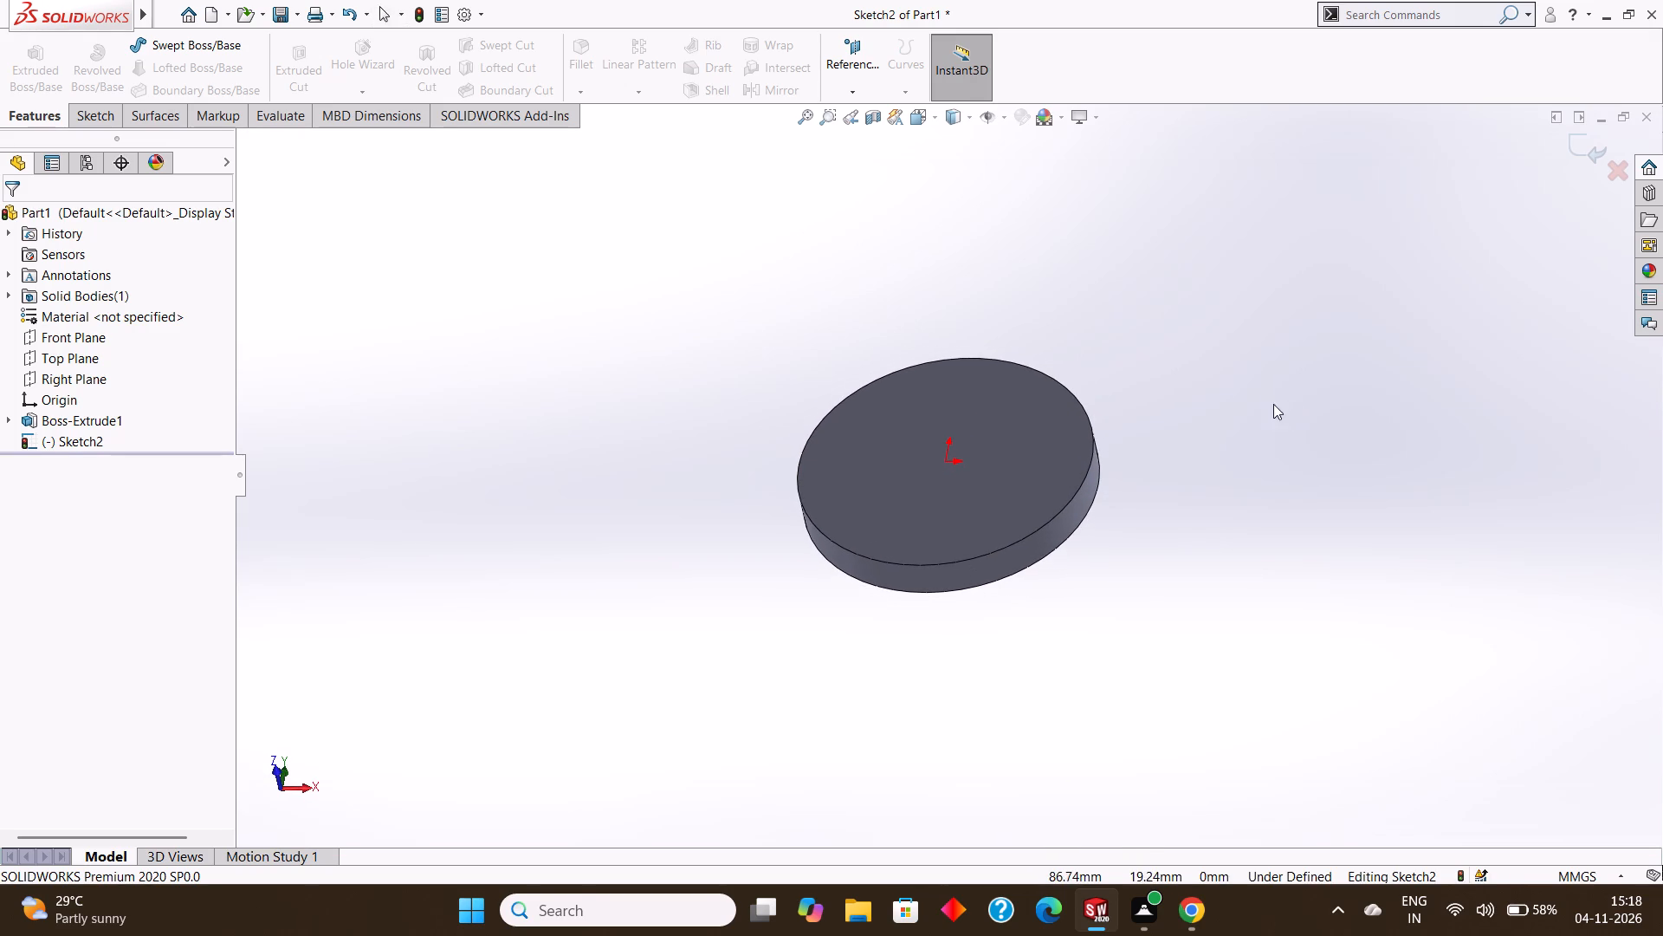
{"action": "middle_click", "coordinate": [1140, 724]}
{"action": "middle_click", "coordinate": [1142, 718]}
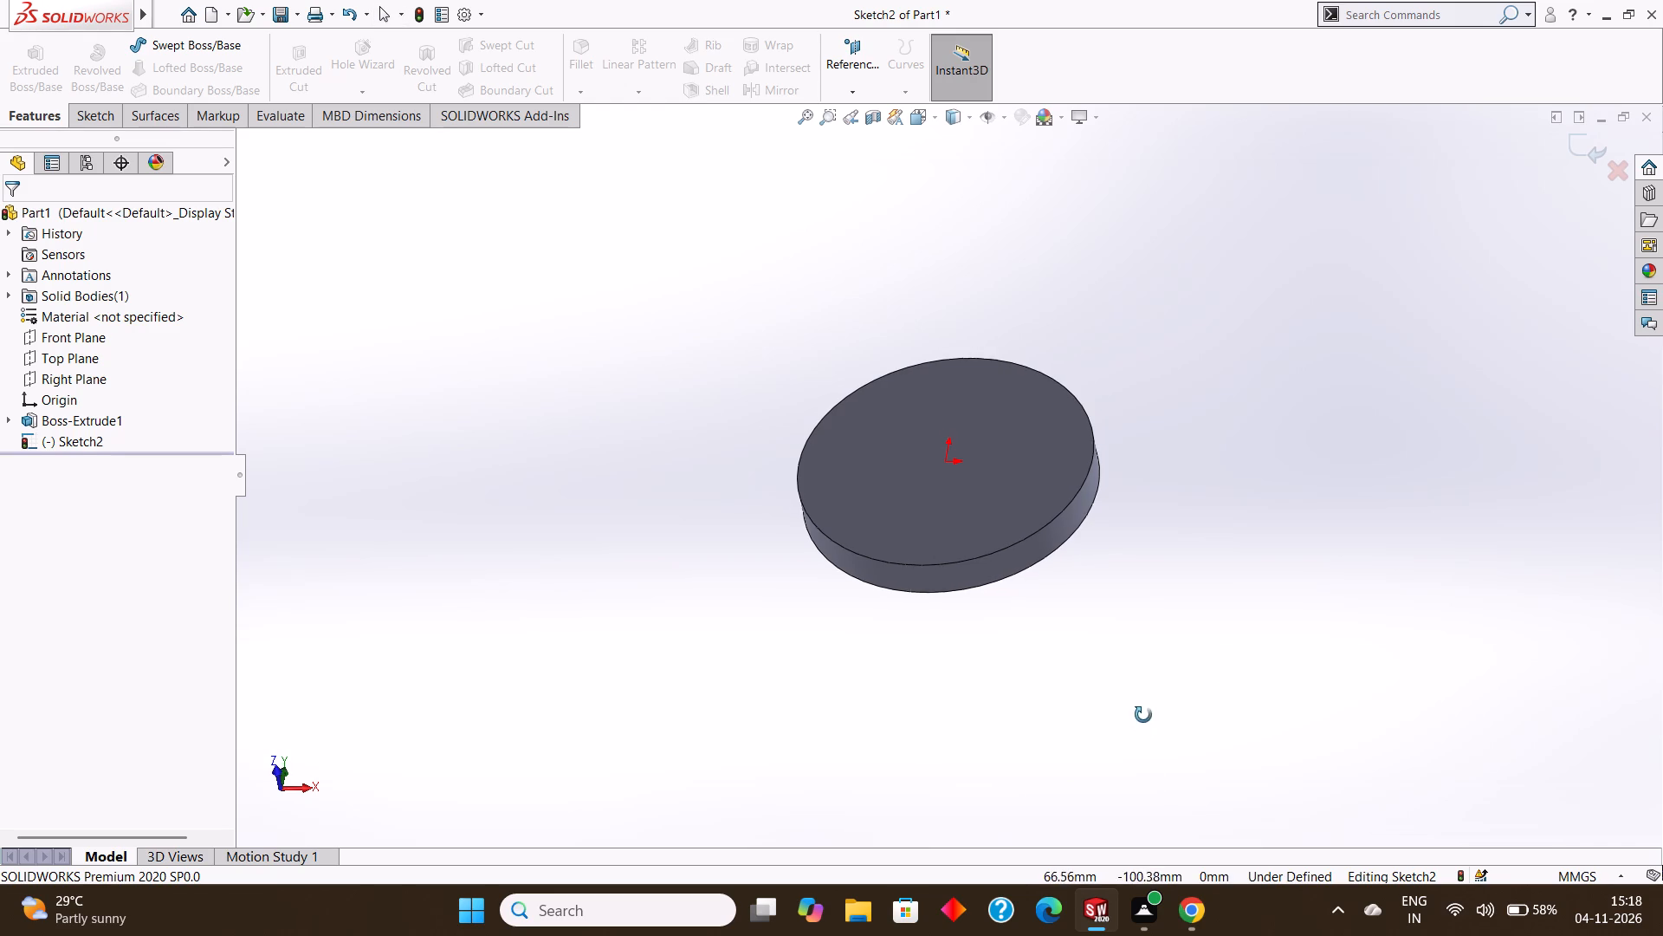
Save the part as "three-way flanged pipe connector" in the tryfuji folder, discarding the empty sketch.
{"action": "key", "text": "ctrl+s"}
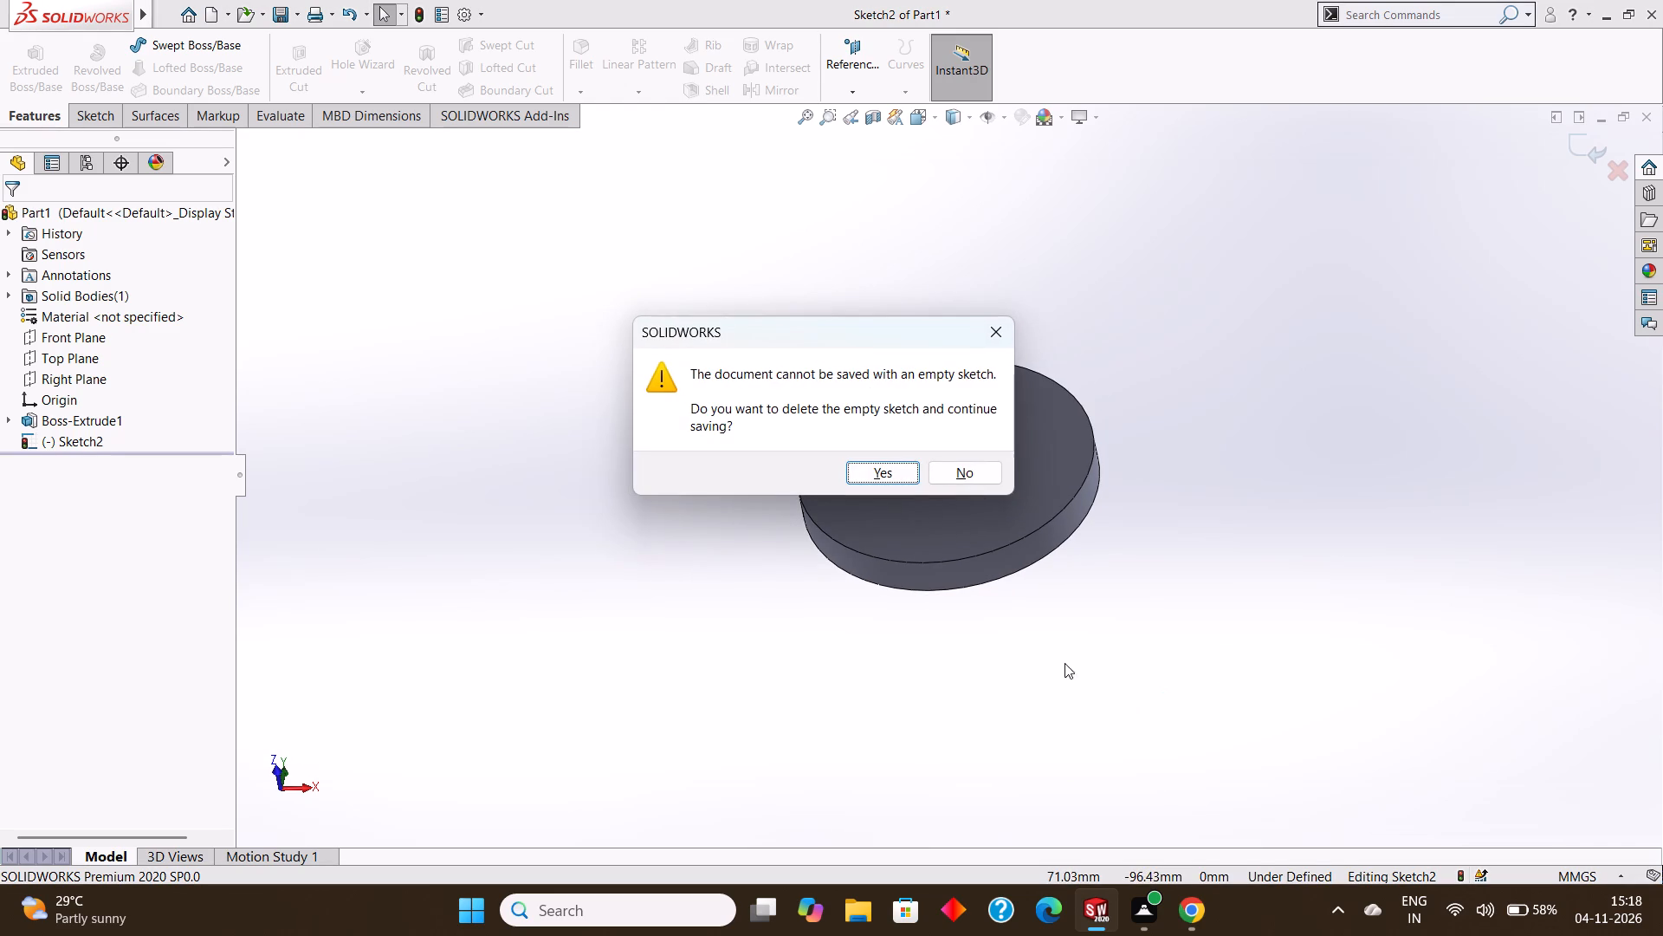
{"action": "left_click", "coordinate": [882, 460]}
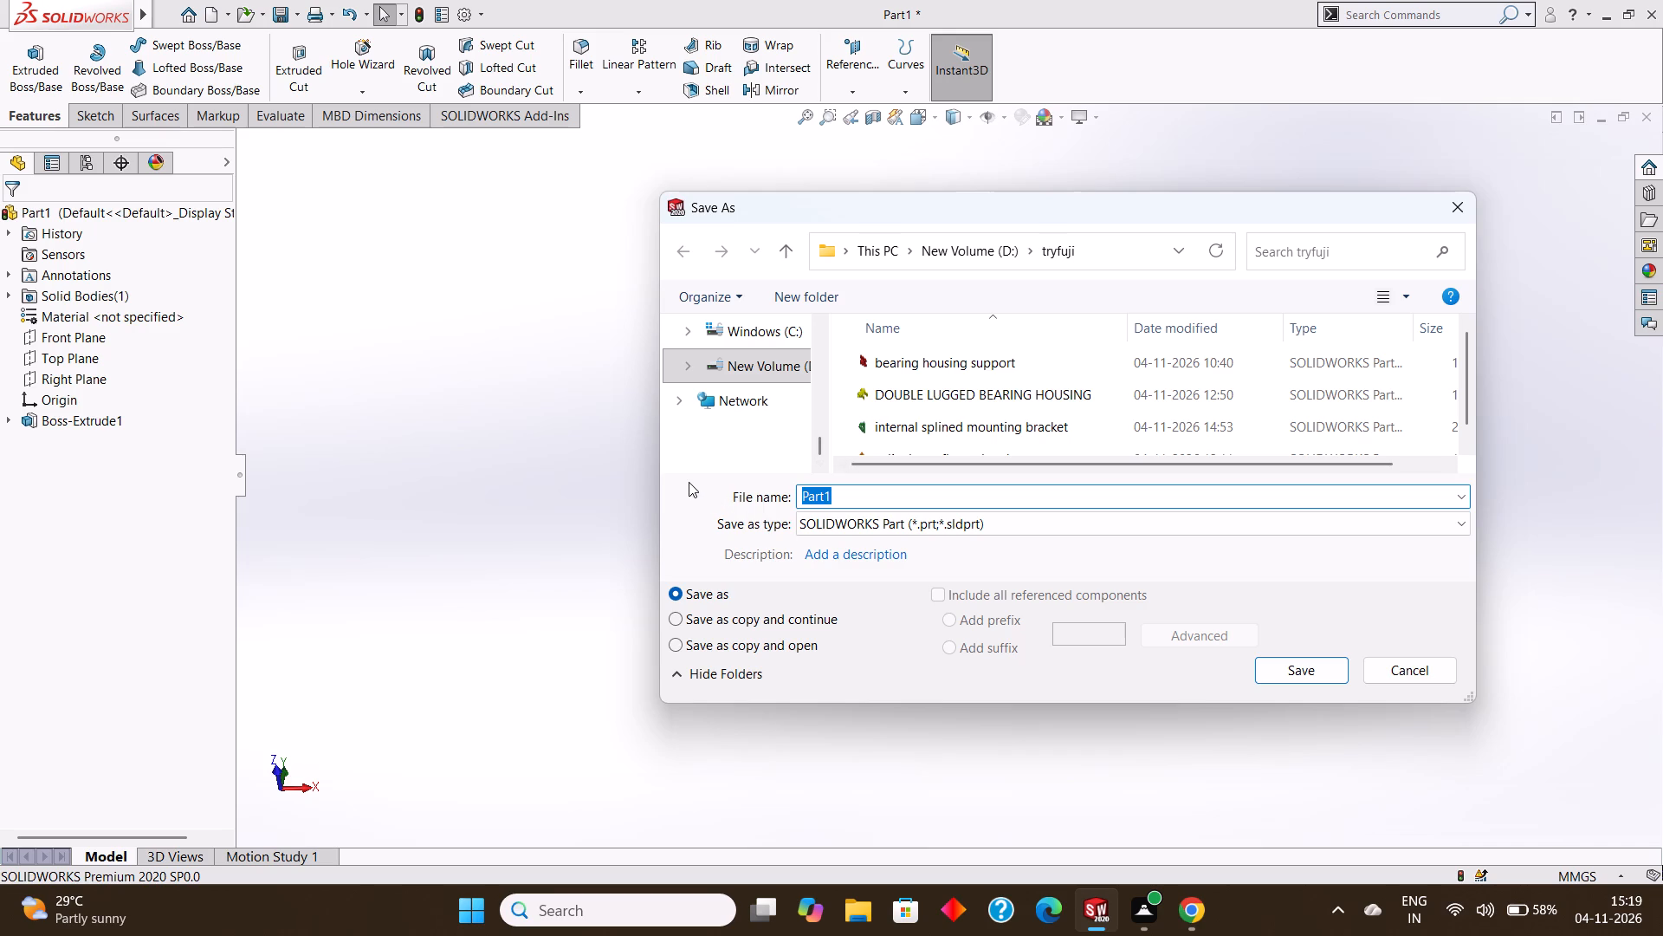
{"action": "type", "text": "three"}
{"action": "key", "text": "minus"}
{"action": "type", "text": "way"}
{"action": "key", "text": "space"}
{"action": "type", "text": "flanged"}
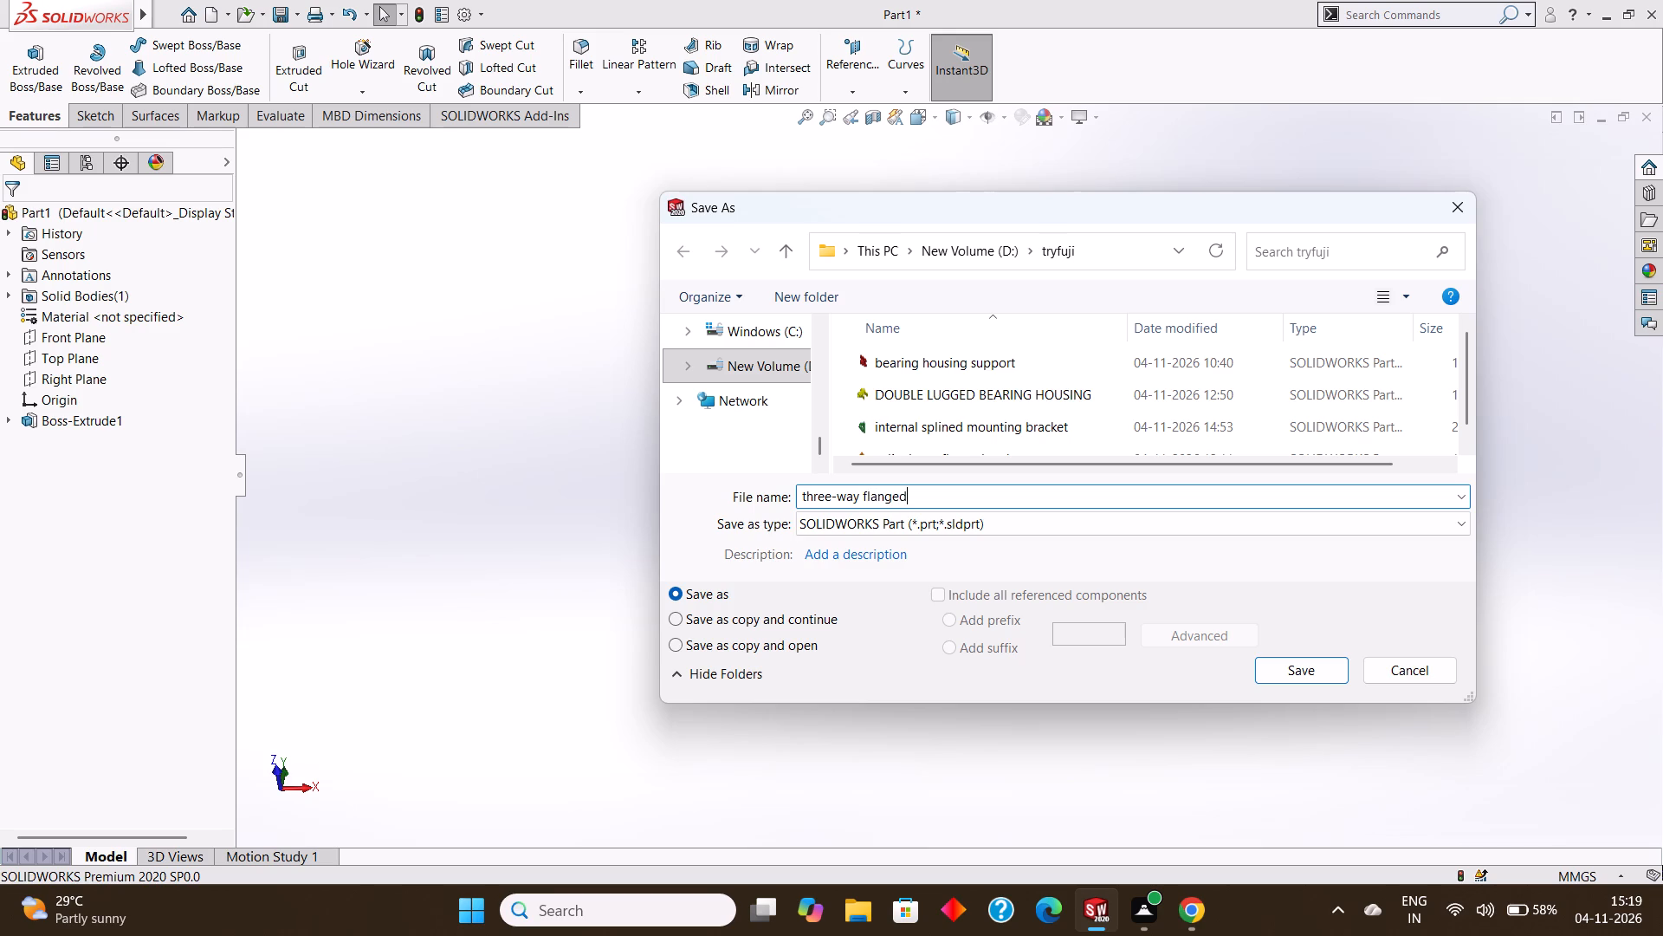
{"action": "key", "text": "space"}
{"action": "key", "text": "p"}
{"action": "type", "text": "i["}
{"action": "key", "text": "BackSpace"}
{"action": "type", "text": "pe"}
{"action": "key", "text": "space"}
{"action": "type", "text": "connector"}
{"action": "left_click", "coordinate": [1314, 657]}
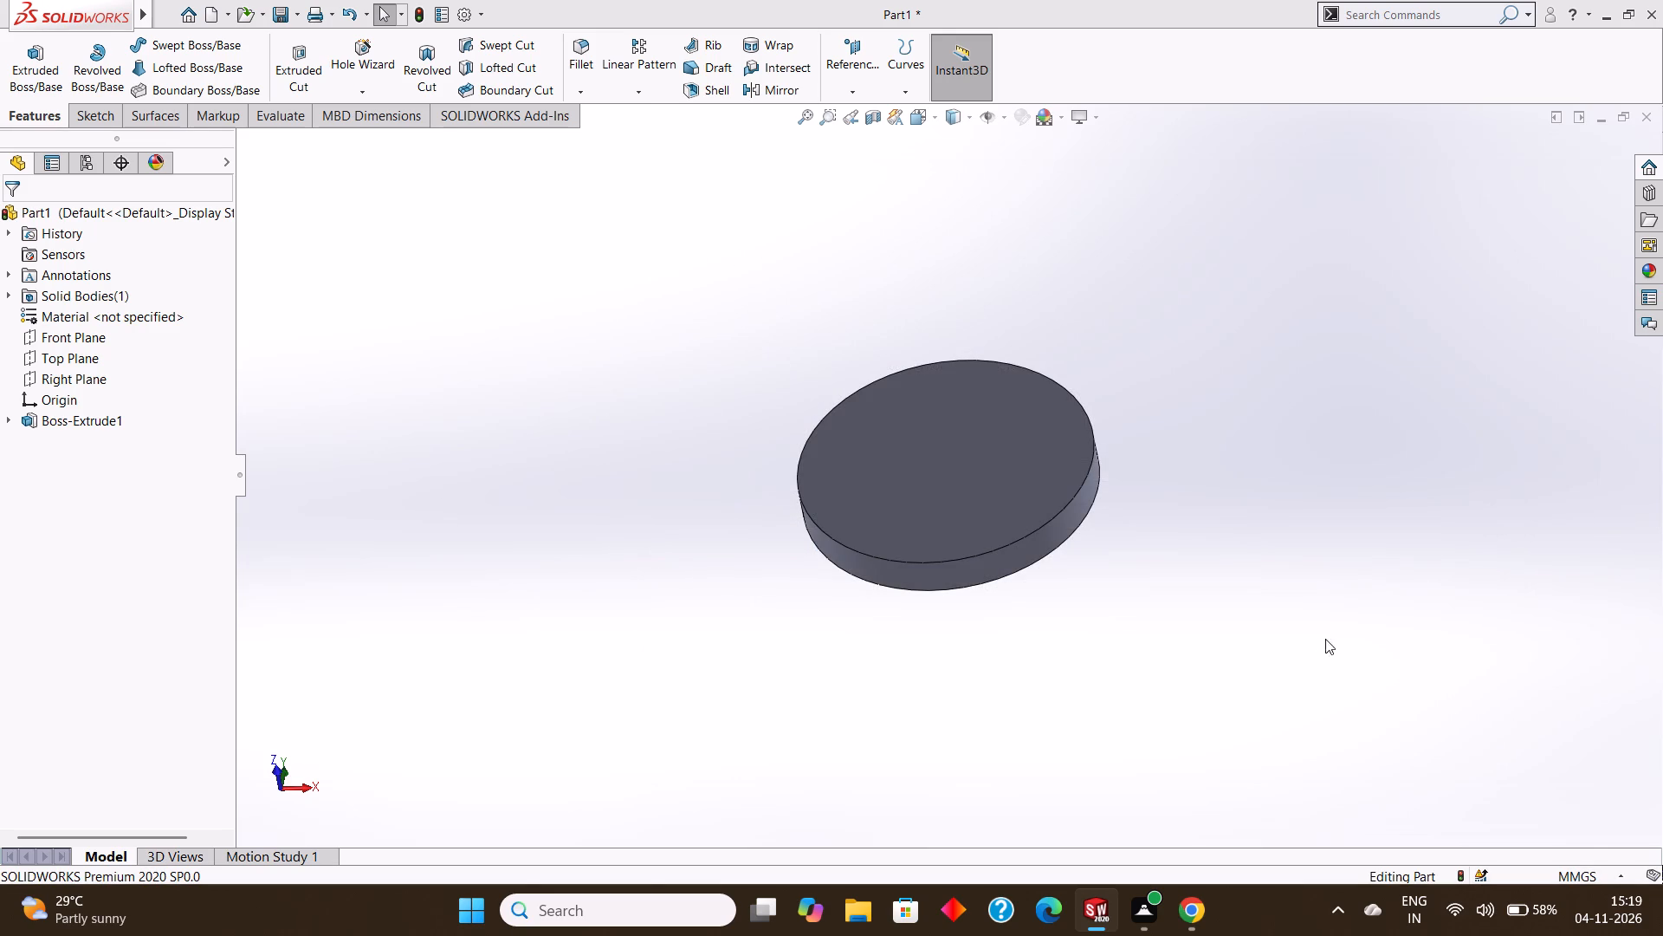
Save the three-way flanged pipe connector part again under its current name.
{"action": "left_click", "coordinate": [884, 383]}
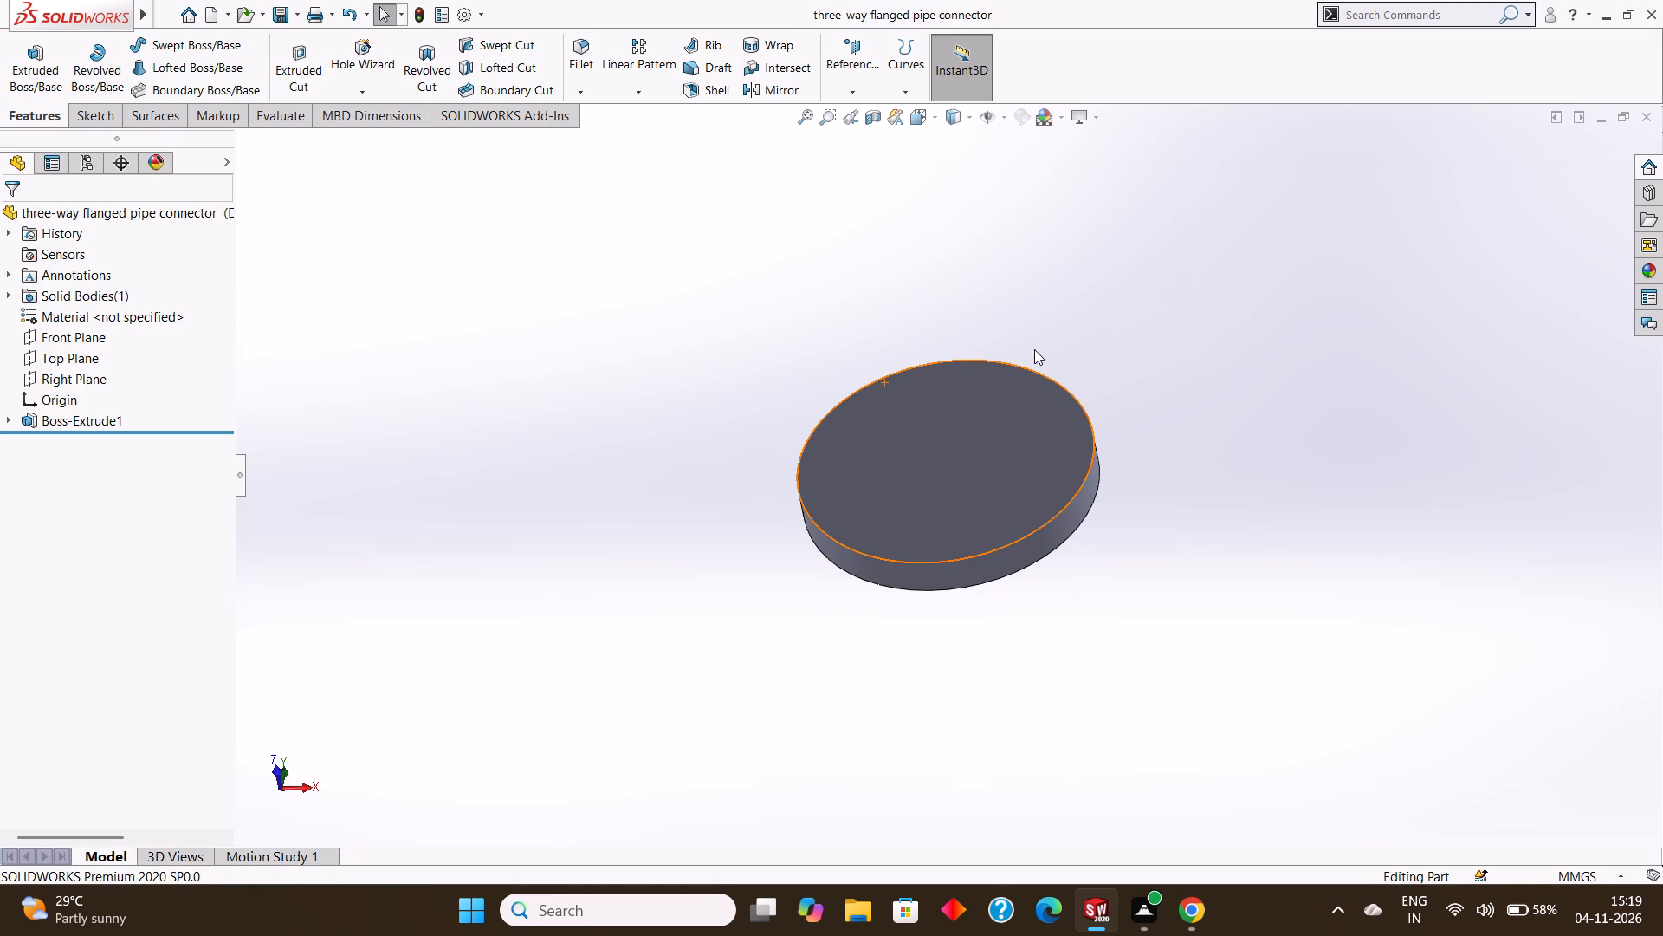
{"action": "key", "text": "ctrl+s"}
{"action": "key", "text": "ctrl+s"}
{"action": "key", "text": "ctrl+s"}
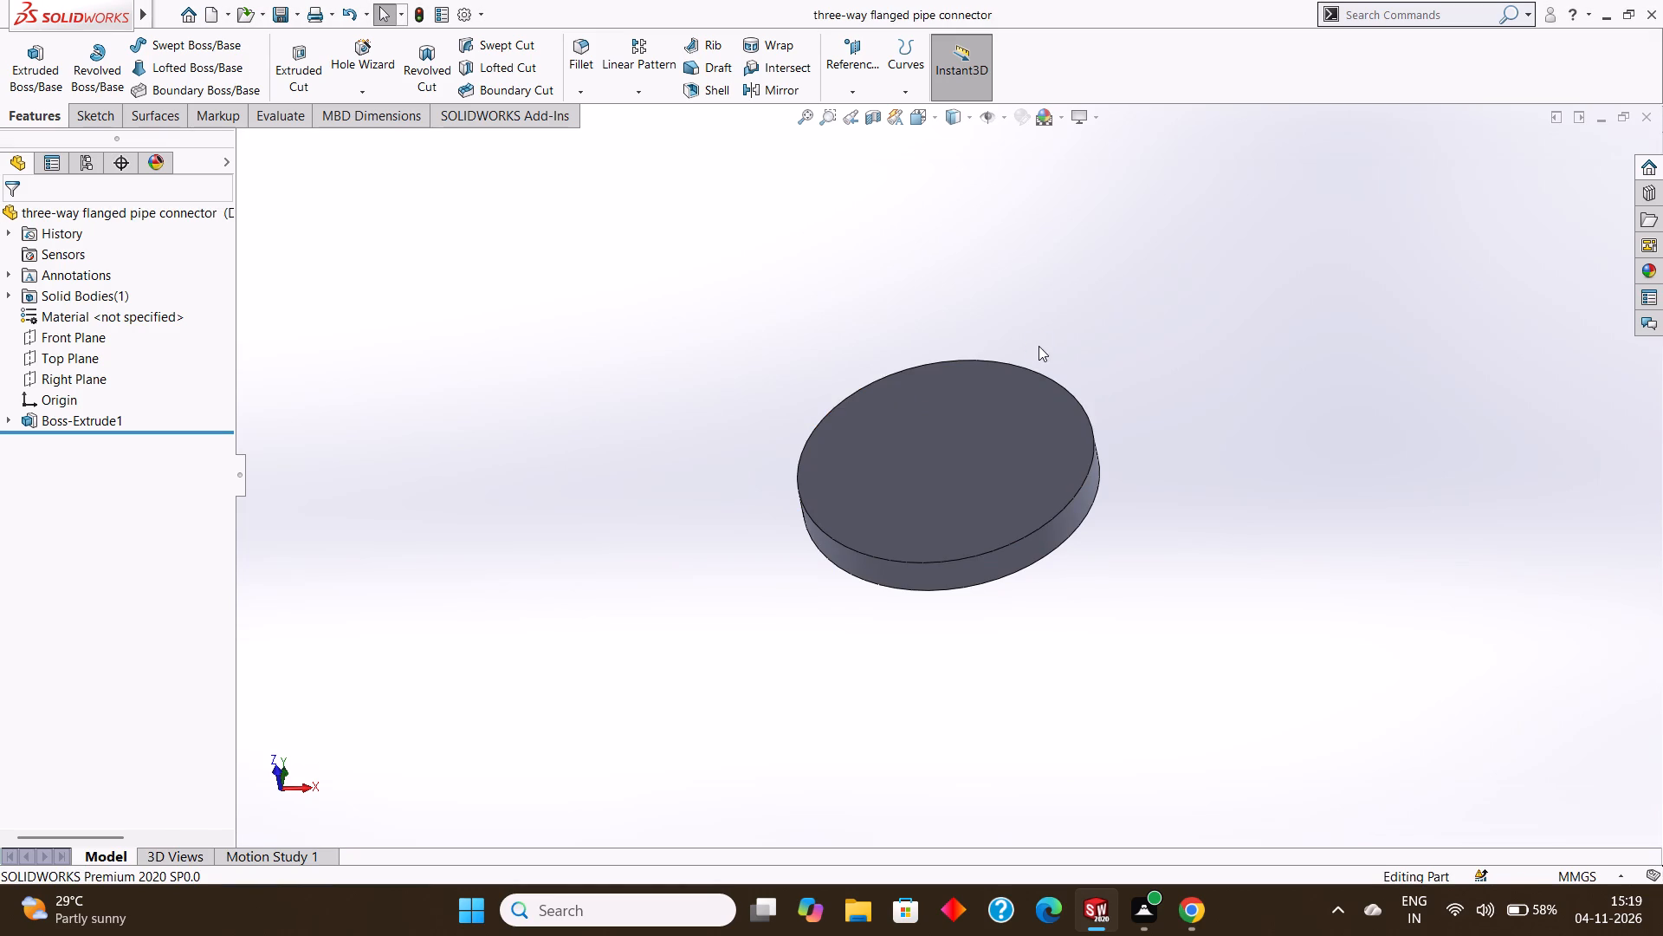
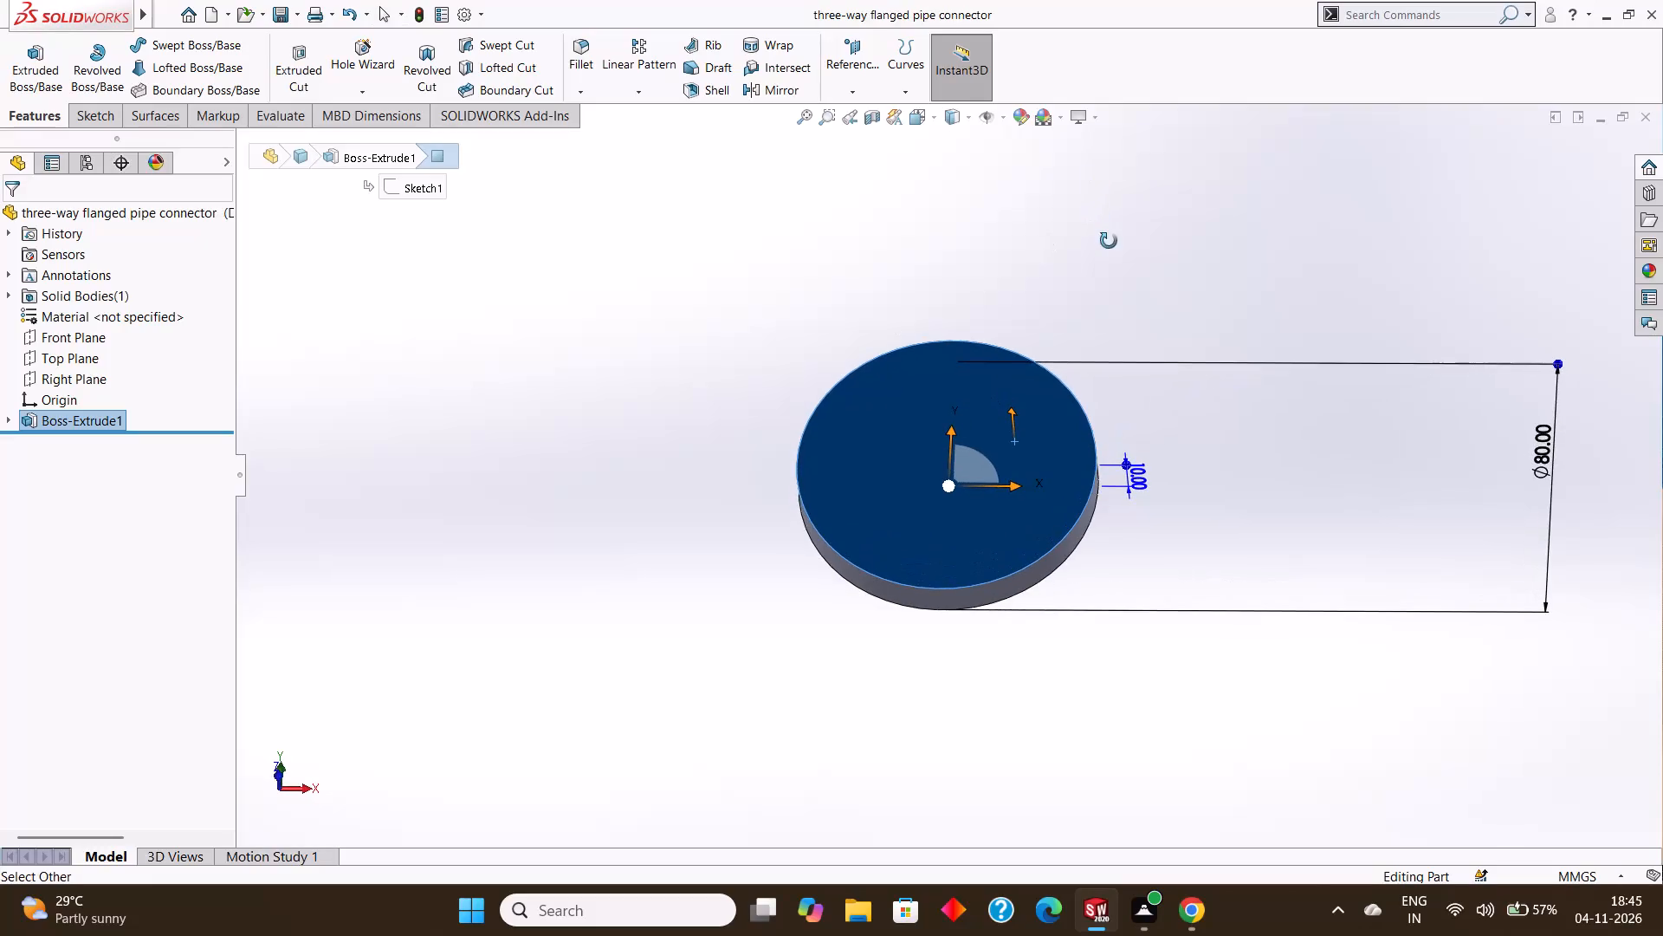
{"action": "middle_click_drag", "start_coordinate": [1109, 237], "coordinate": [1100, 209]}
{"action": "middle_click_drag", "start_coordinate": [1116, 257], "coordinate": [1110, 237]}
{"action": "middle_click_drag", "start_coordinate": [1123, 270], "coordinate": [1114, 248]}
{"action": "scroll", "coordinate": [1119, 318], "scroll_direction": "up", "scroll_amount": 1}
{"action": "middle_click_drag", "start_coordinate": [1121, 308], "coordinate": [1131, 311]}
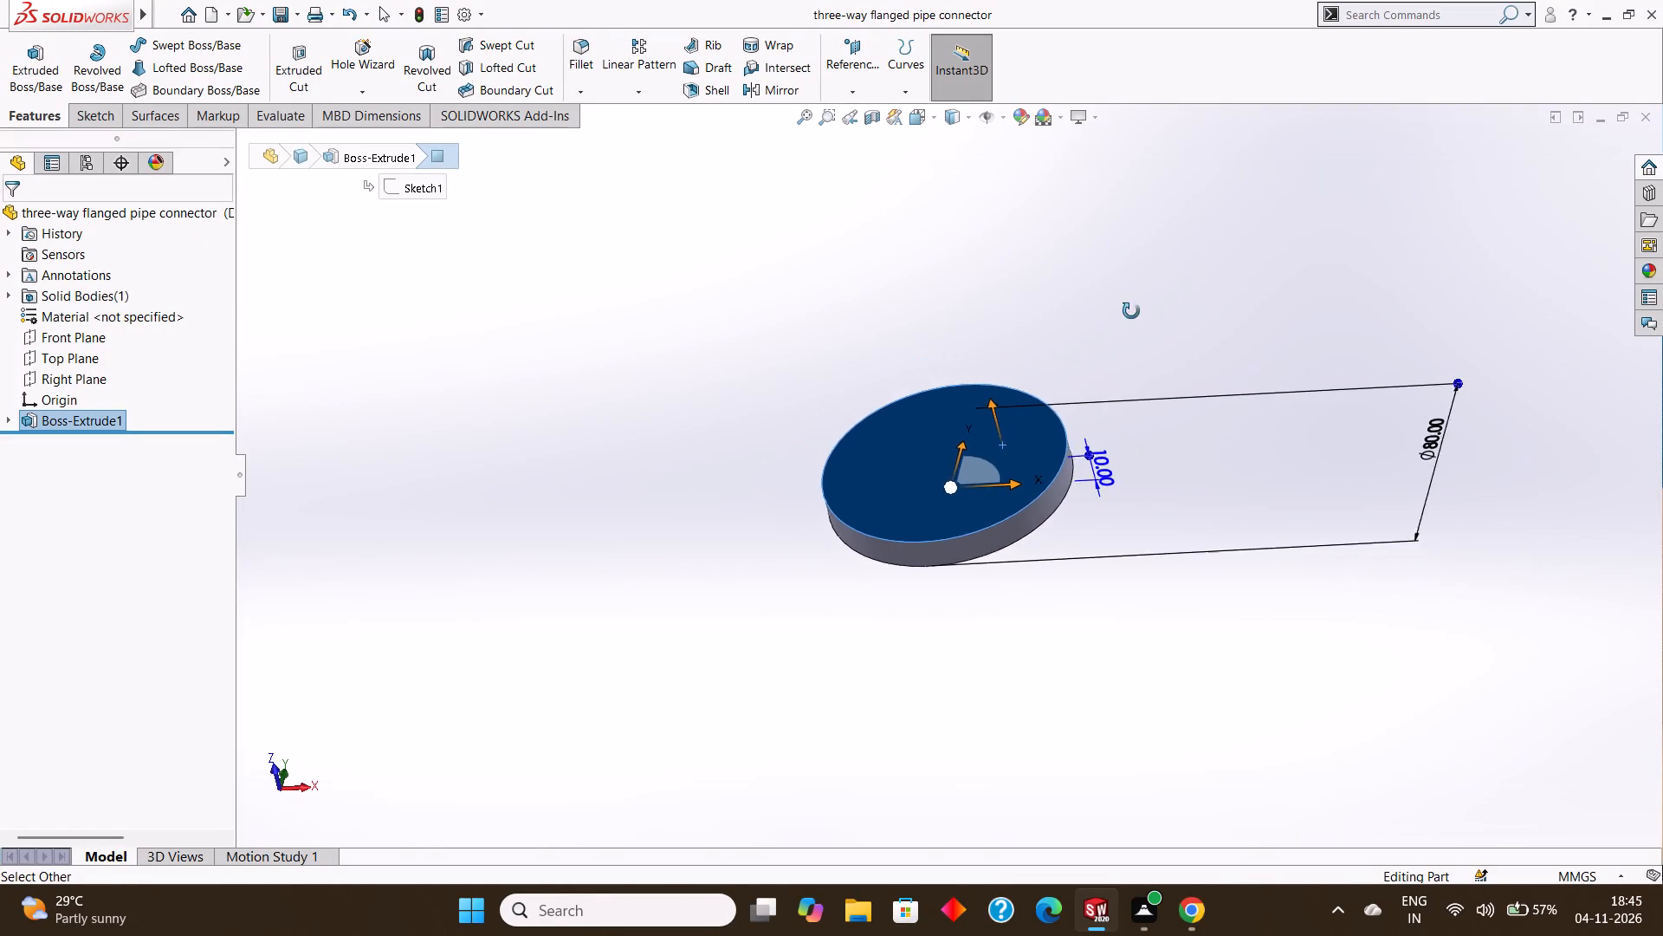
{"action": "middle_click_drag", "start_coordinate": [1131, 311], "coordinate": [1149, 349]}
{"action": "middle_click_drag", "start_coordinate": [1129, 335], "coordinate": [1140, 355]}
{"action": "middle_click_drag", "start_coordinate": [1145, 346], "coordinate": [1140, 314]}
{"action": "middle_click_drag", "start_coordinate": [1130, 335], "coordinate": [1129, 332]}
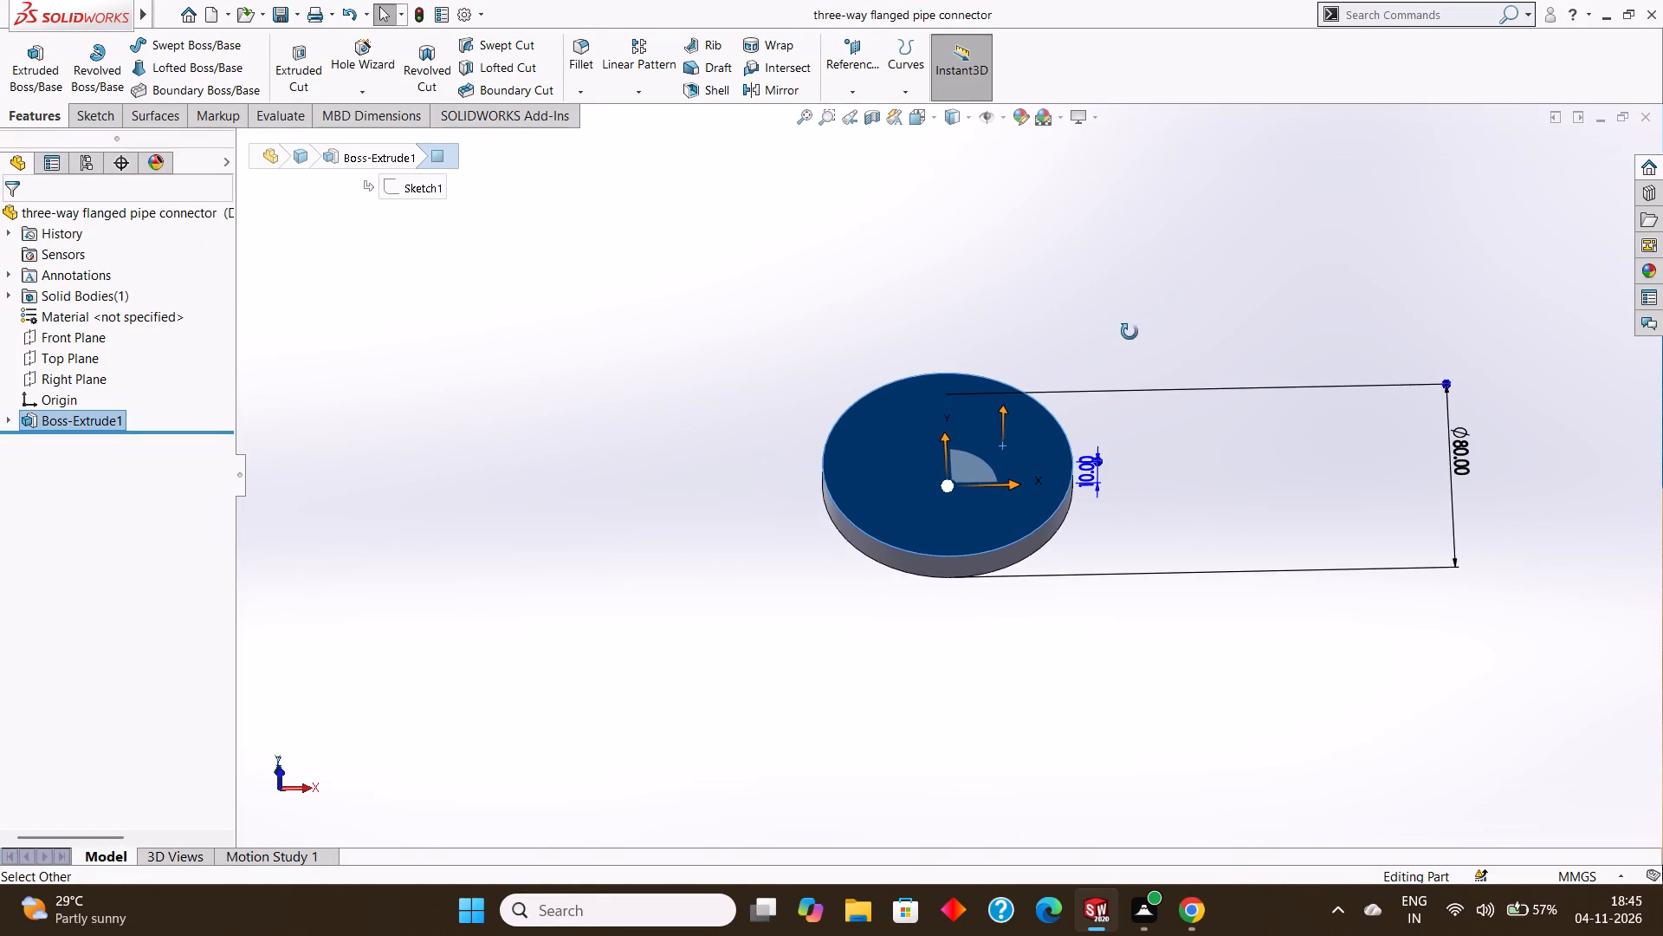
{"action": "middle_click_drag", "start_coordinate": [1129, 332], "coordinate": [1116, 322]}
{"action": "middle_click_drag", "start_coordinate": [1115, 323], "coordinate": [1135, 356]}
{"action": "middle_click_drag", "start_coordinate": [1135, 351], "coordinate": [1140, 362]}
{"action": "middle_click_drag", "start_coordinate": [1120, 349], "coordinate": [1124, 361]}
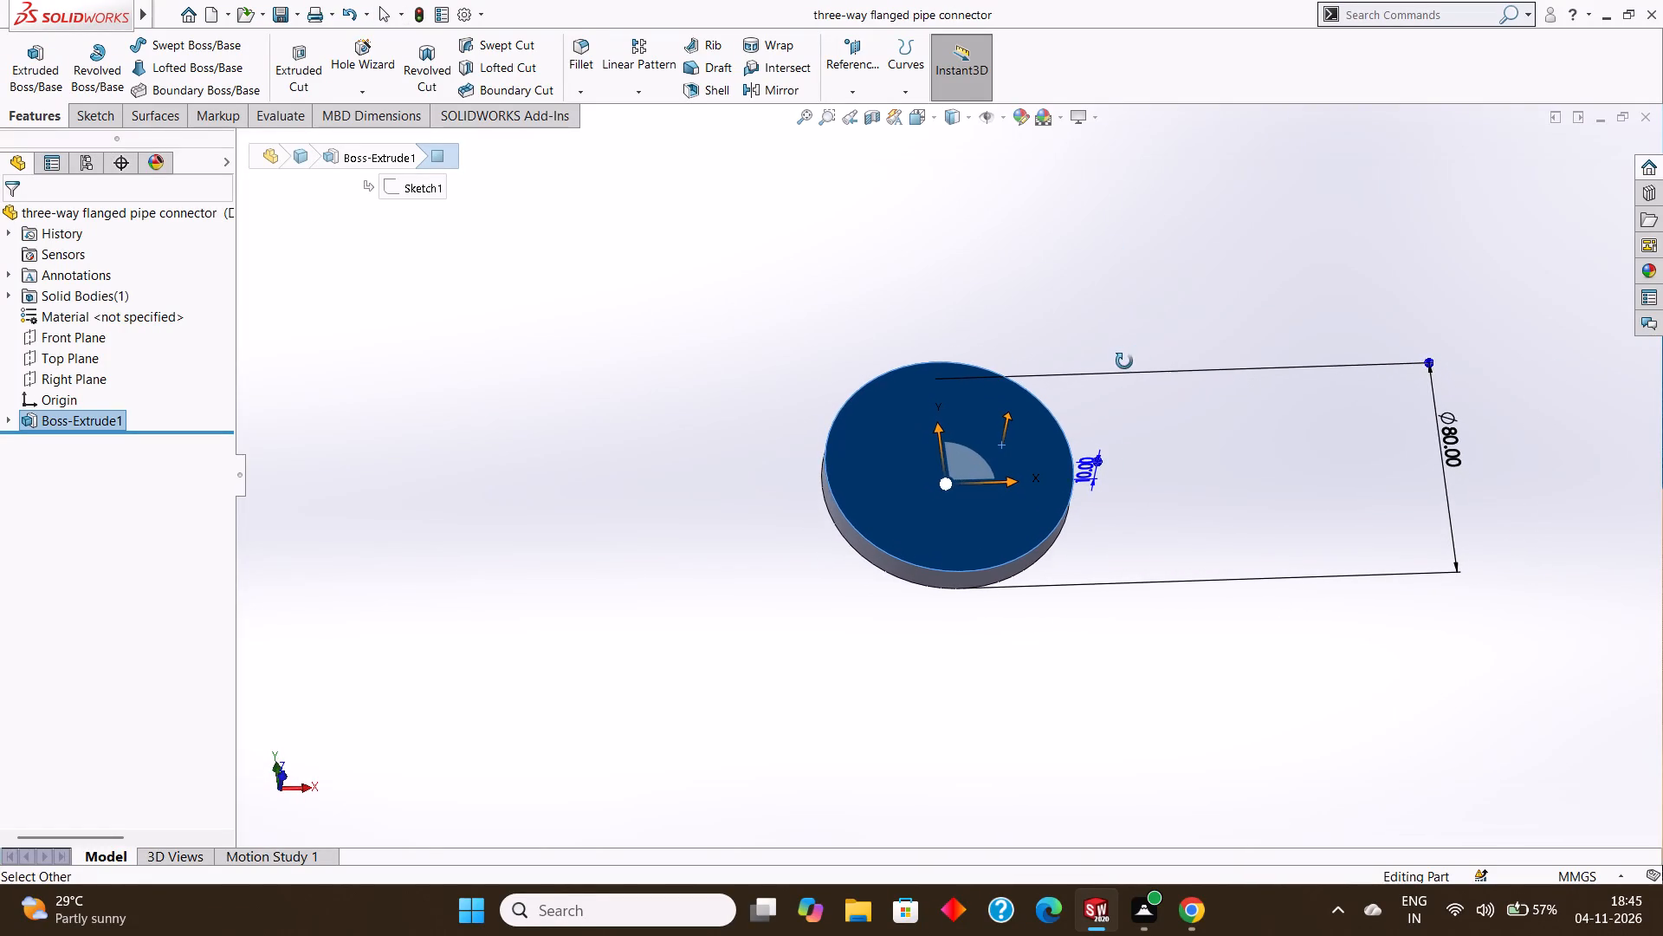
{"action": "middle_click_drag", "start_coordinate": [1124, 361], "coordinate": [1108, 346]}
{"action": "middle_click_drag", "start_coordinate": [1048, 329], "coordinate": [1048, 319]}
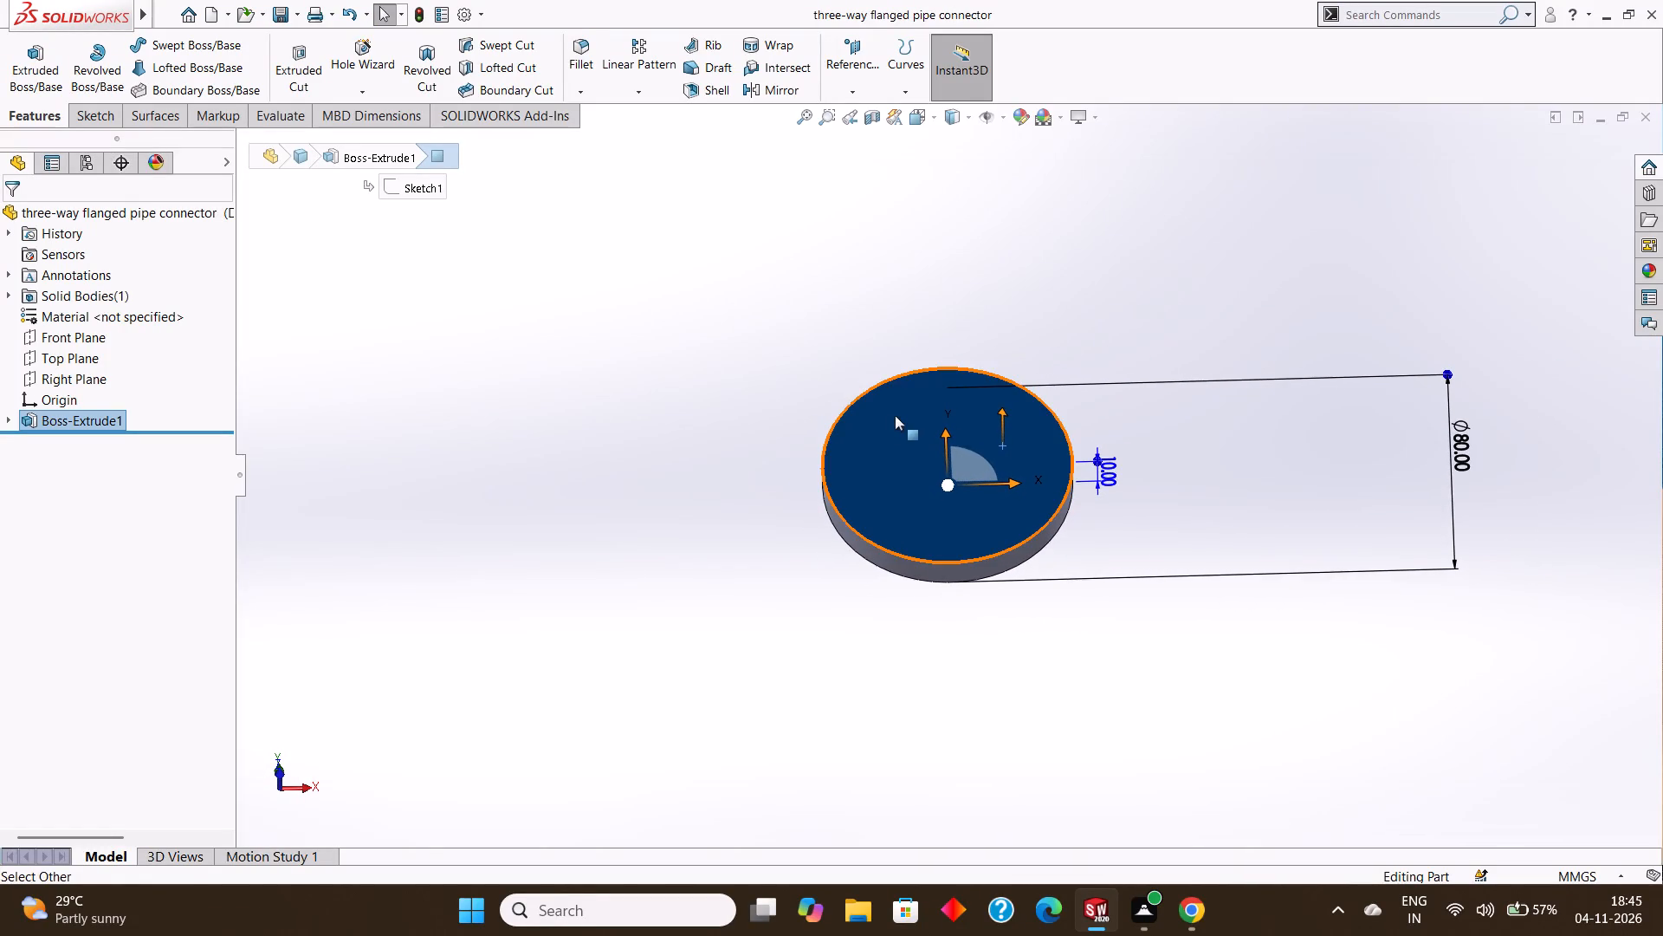
Delete the disc's extrusion and the circle sketch it was built from.
{"action": "right_click", "coordinate": [895, 410]}
{"action": "left_click", "coordinate": [958, 647]}
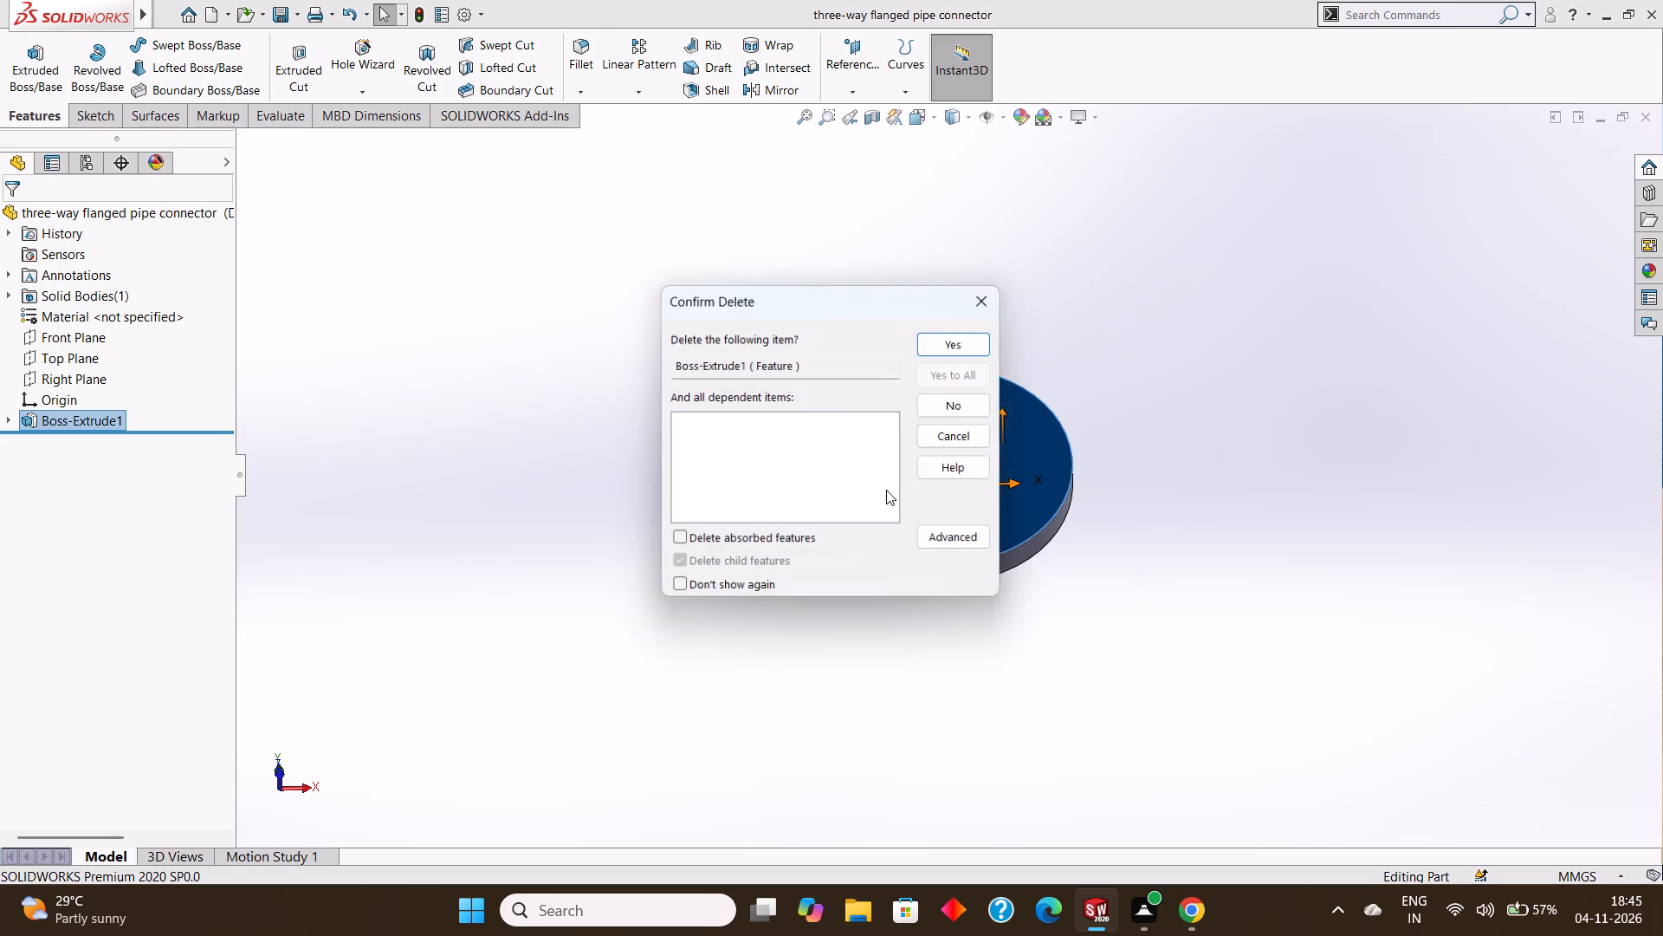
{"action": "left_click", "coordinate": [945, 347]}
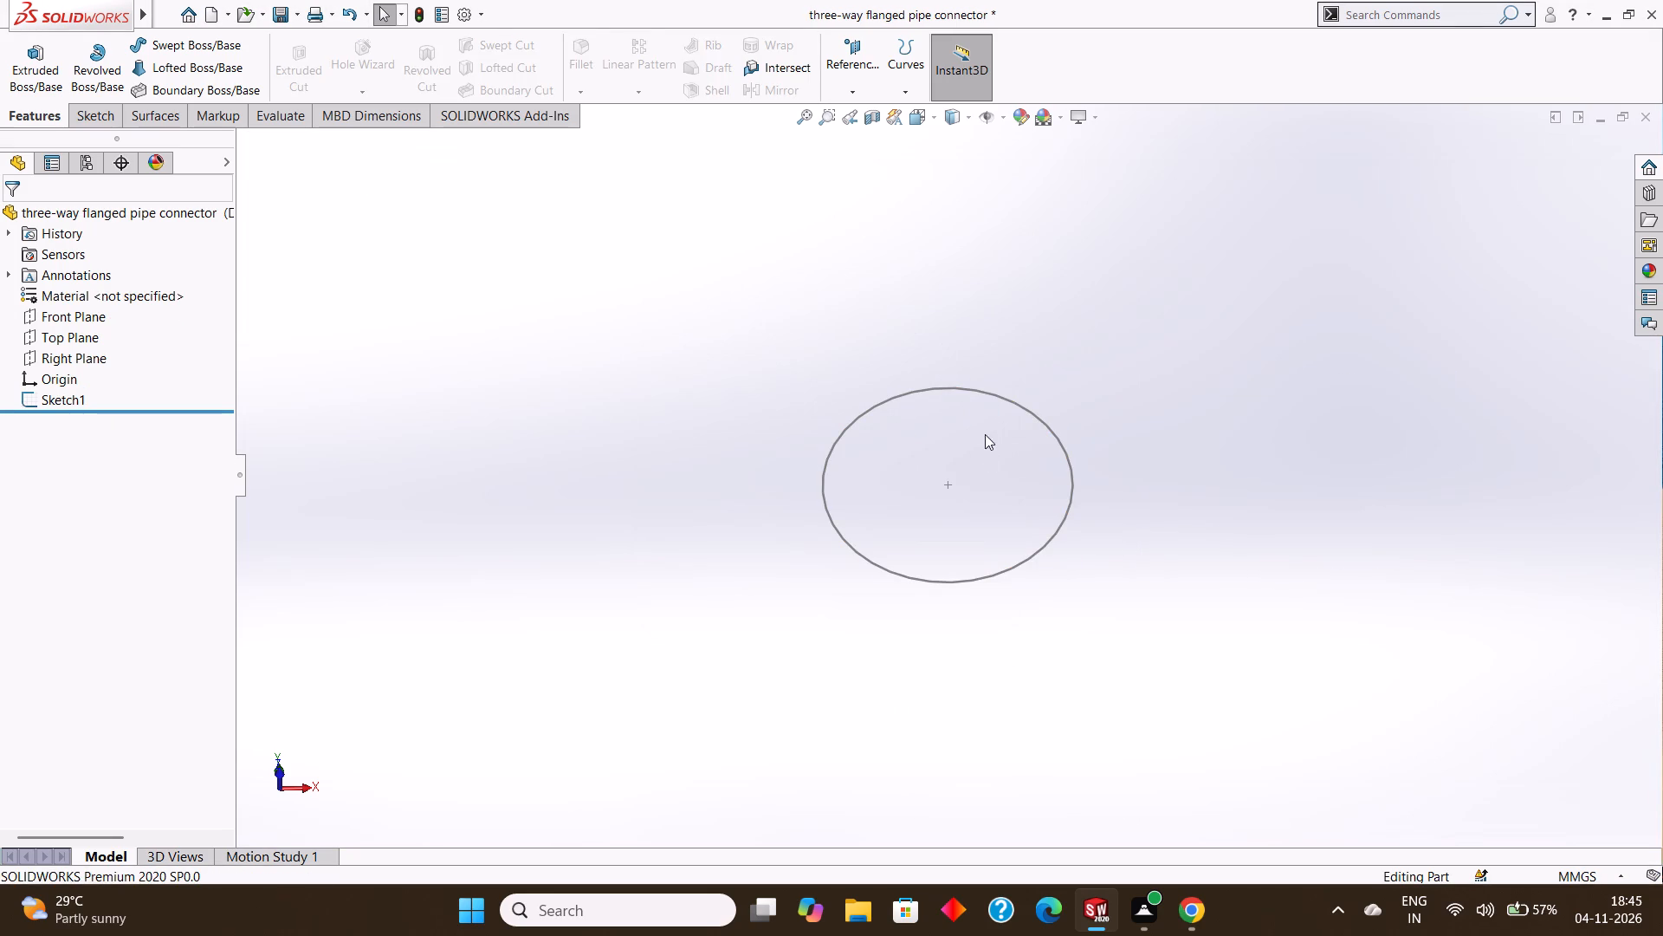
{"action": "right_click", "coordinate": [967, 391]}
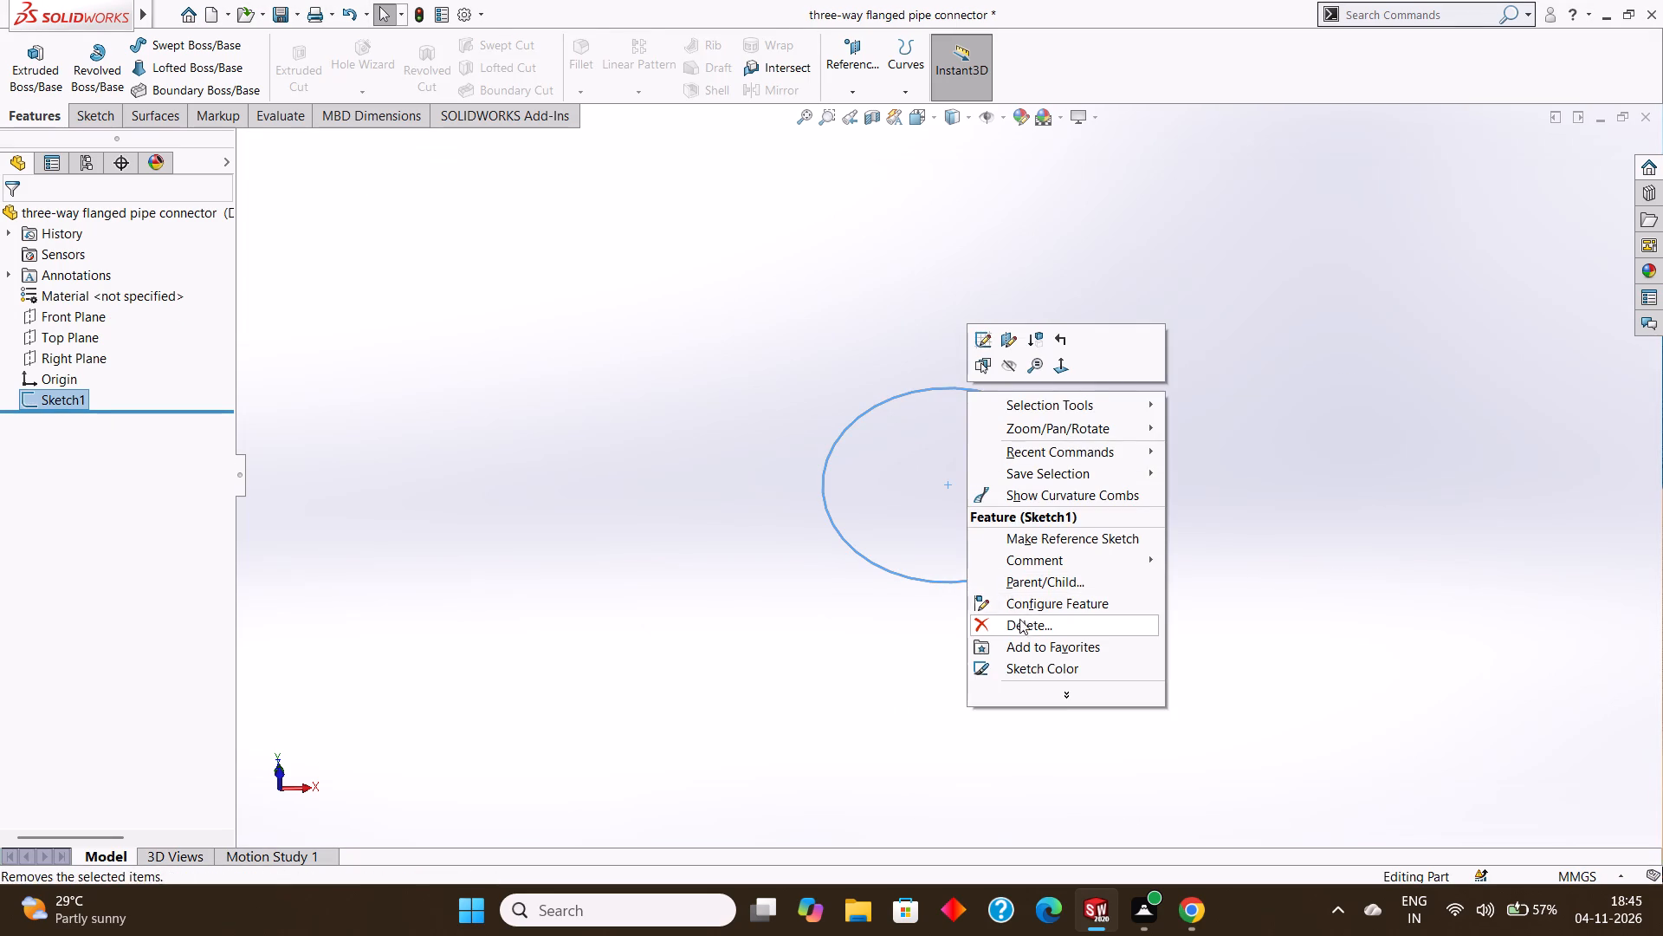
{"action": "left_click", "coordinate": [1020, 621]}
{"action": "left_click", "coordinate": [961, 336]}
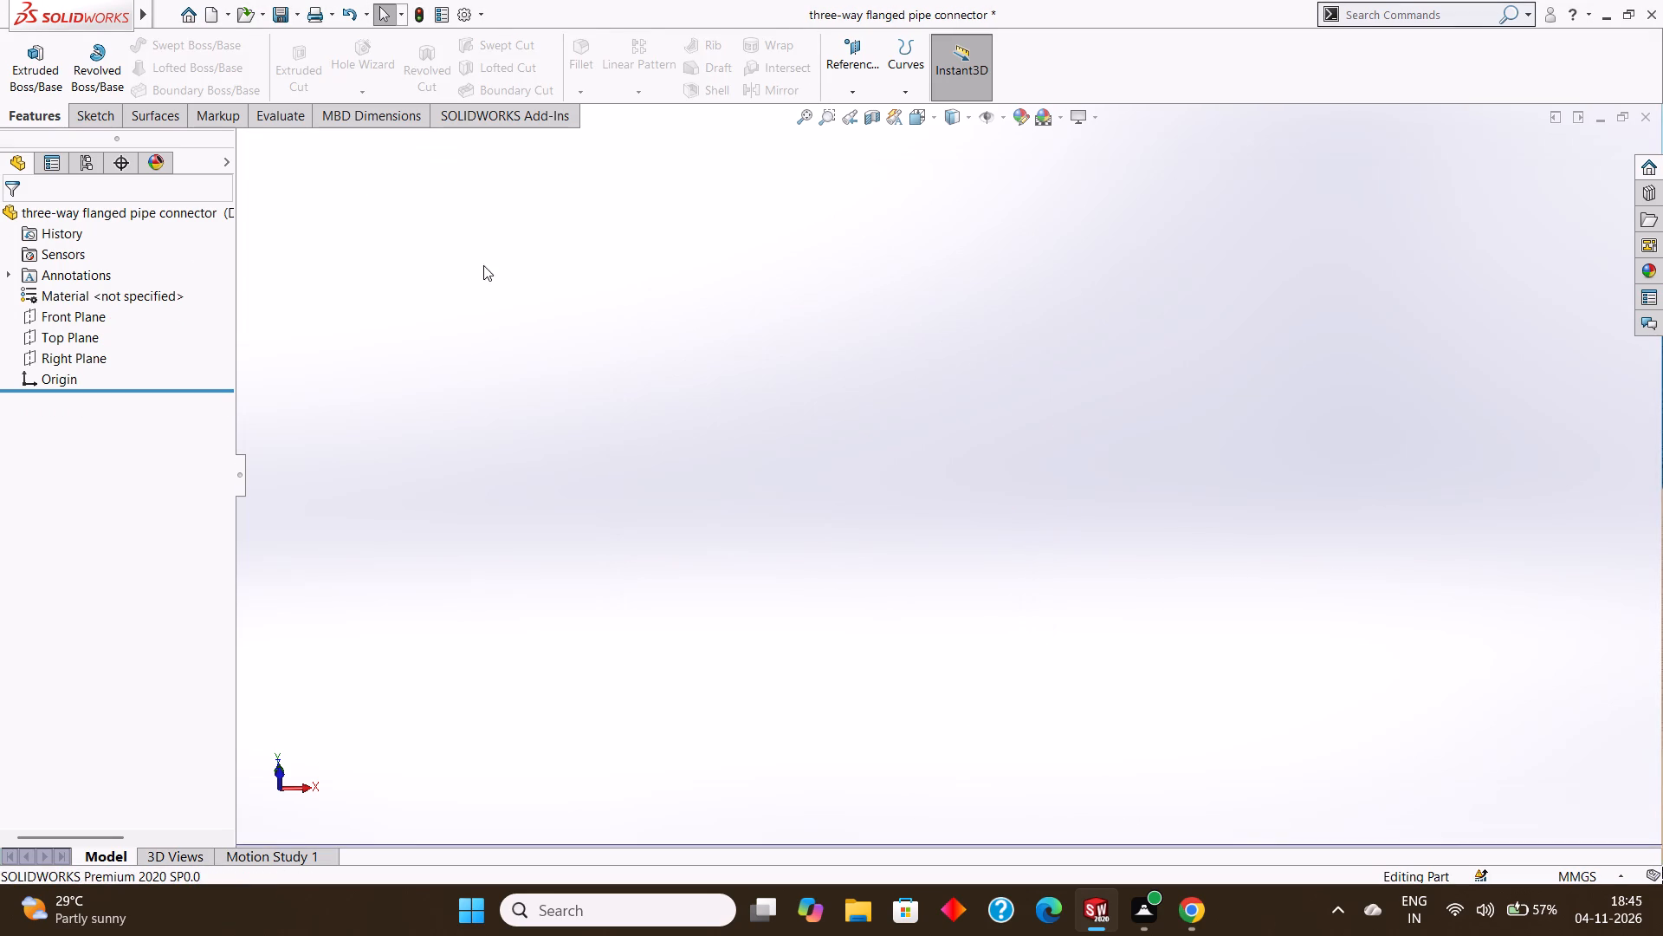
Sketch an 80 mm by 80 mm square with lines on the Front Plane, with its lower-left corner at the origin.
{"action": "left_click", "coordinate": [69, 311]}
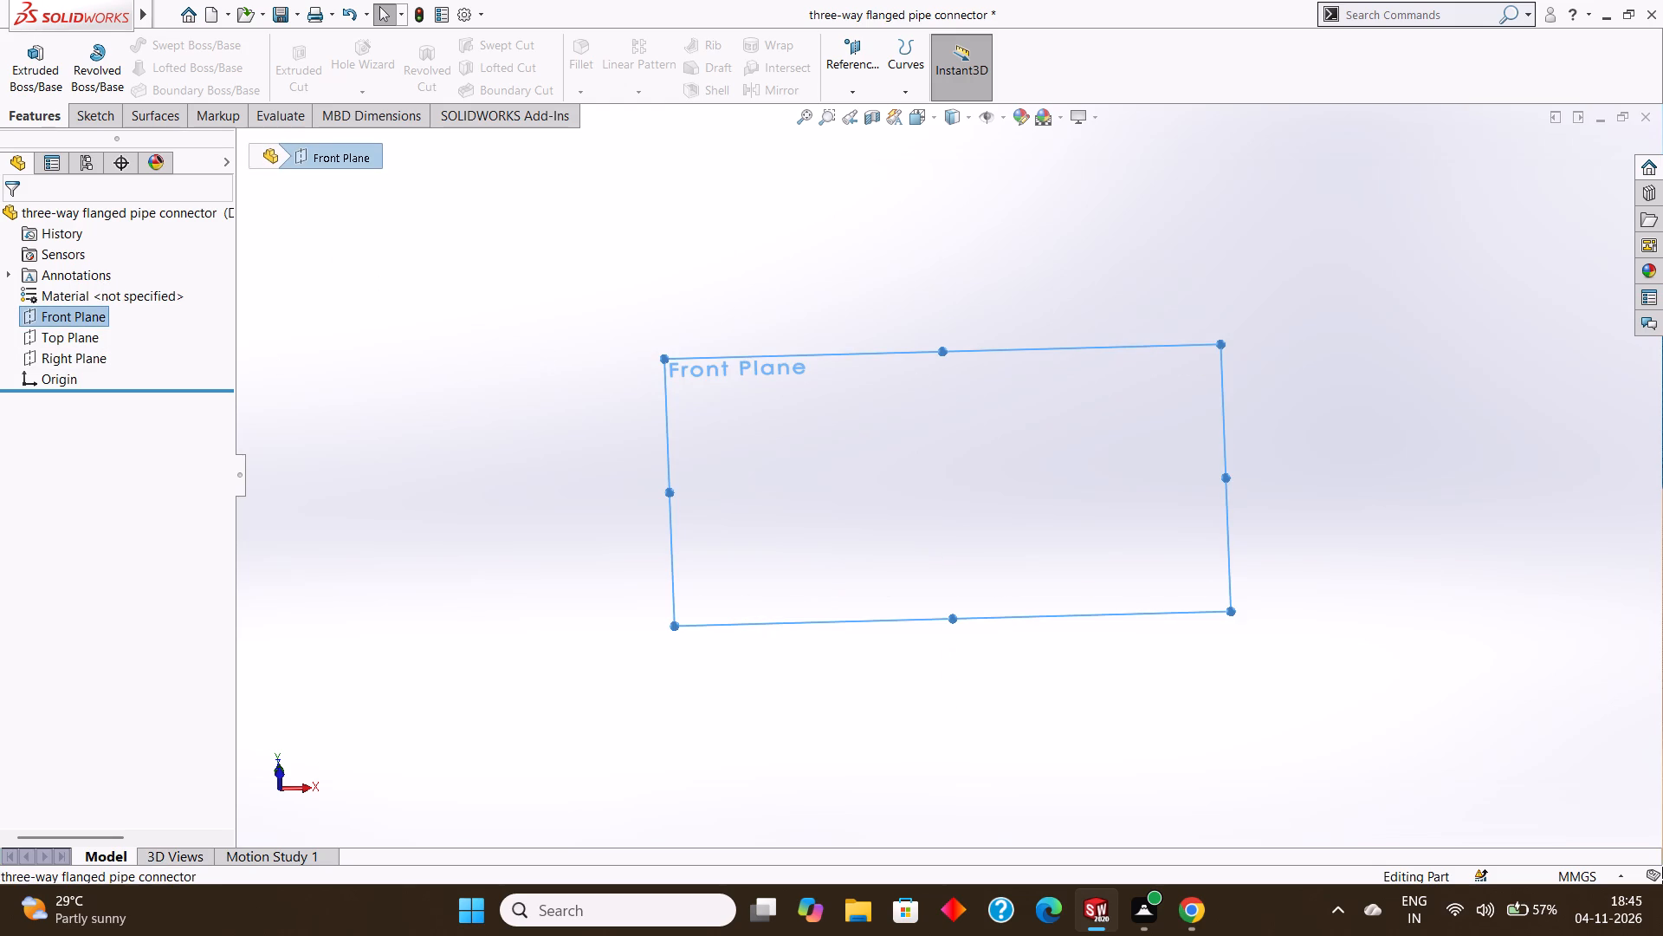
{"action": "left_click", "coordinate": [106, 116]}
{"action": "left_click", "coordinate": [164, 38]}
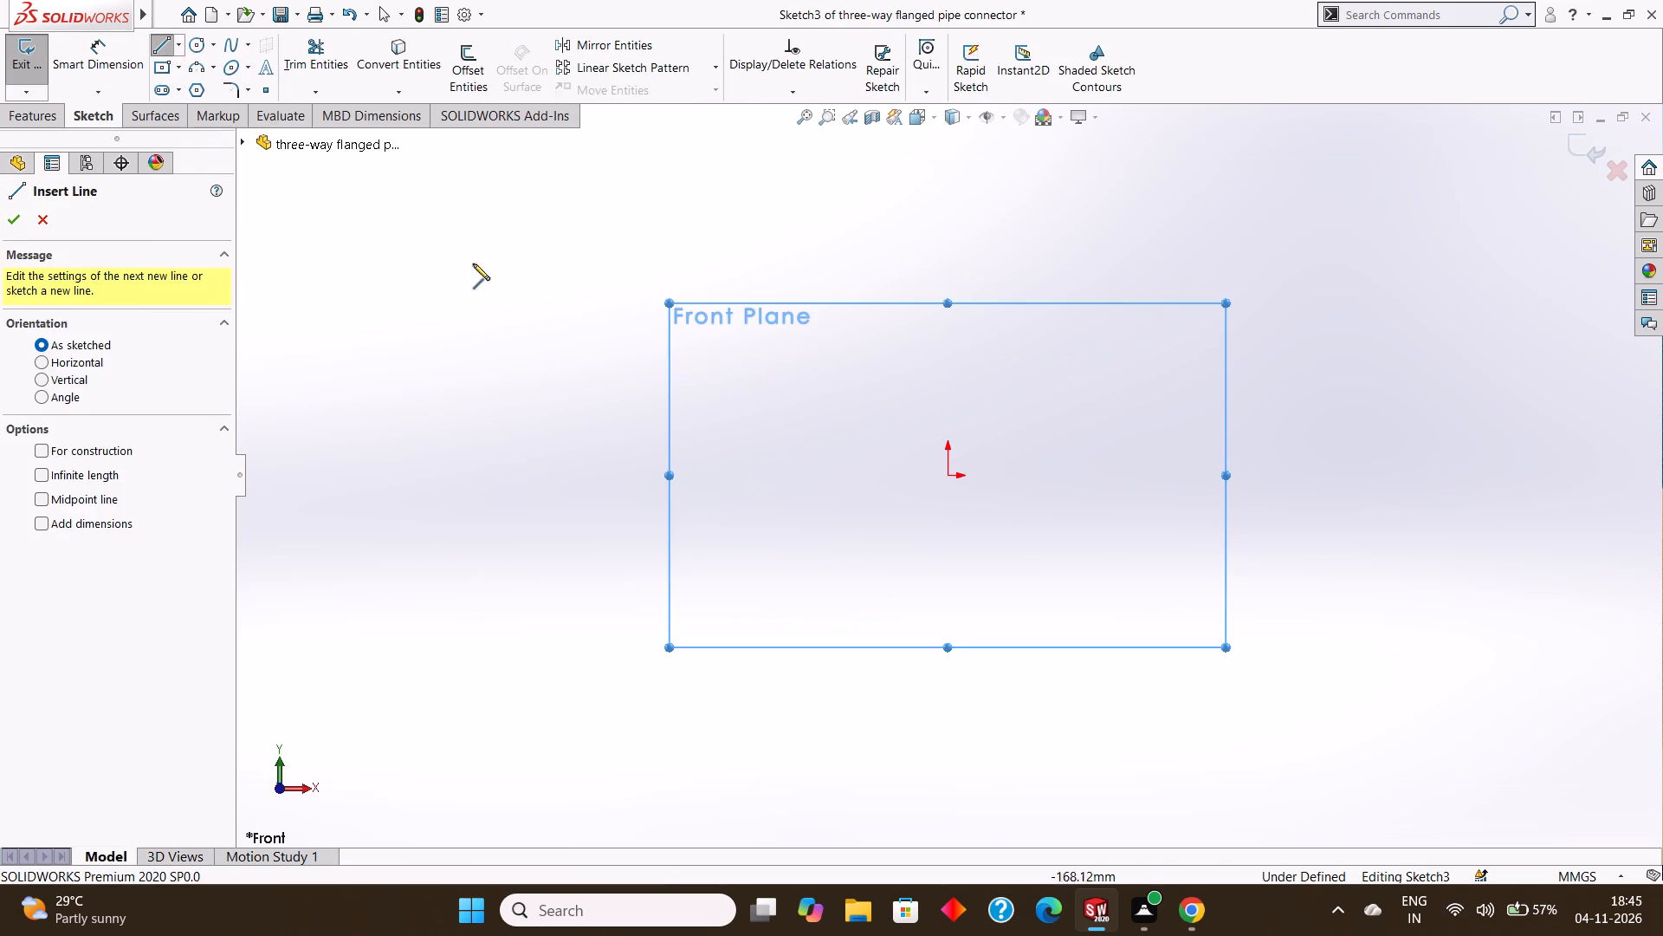
{"action": "left_click", "coordinate": [948, 478]}
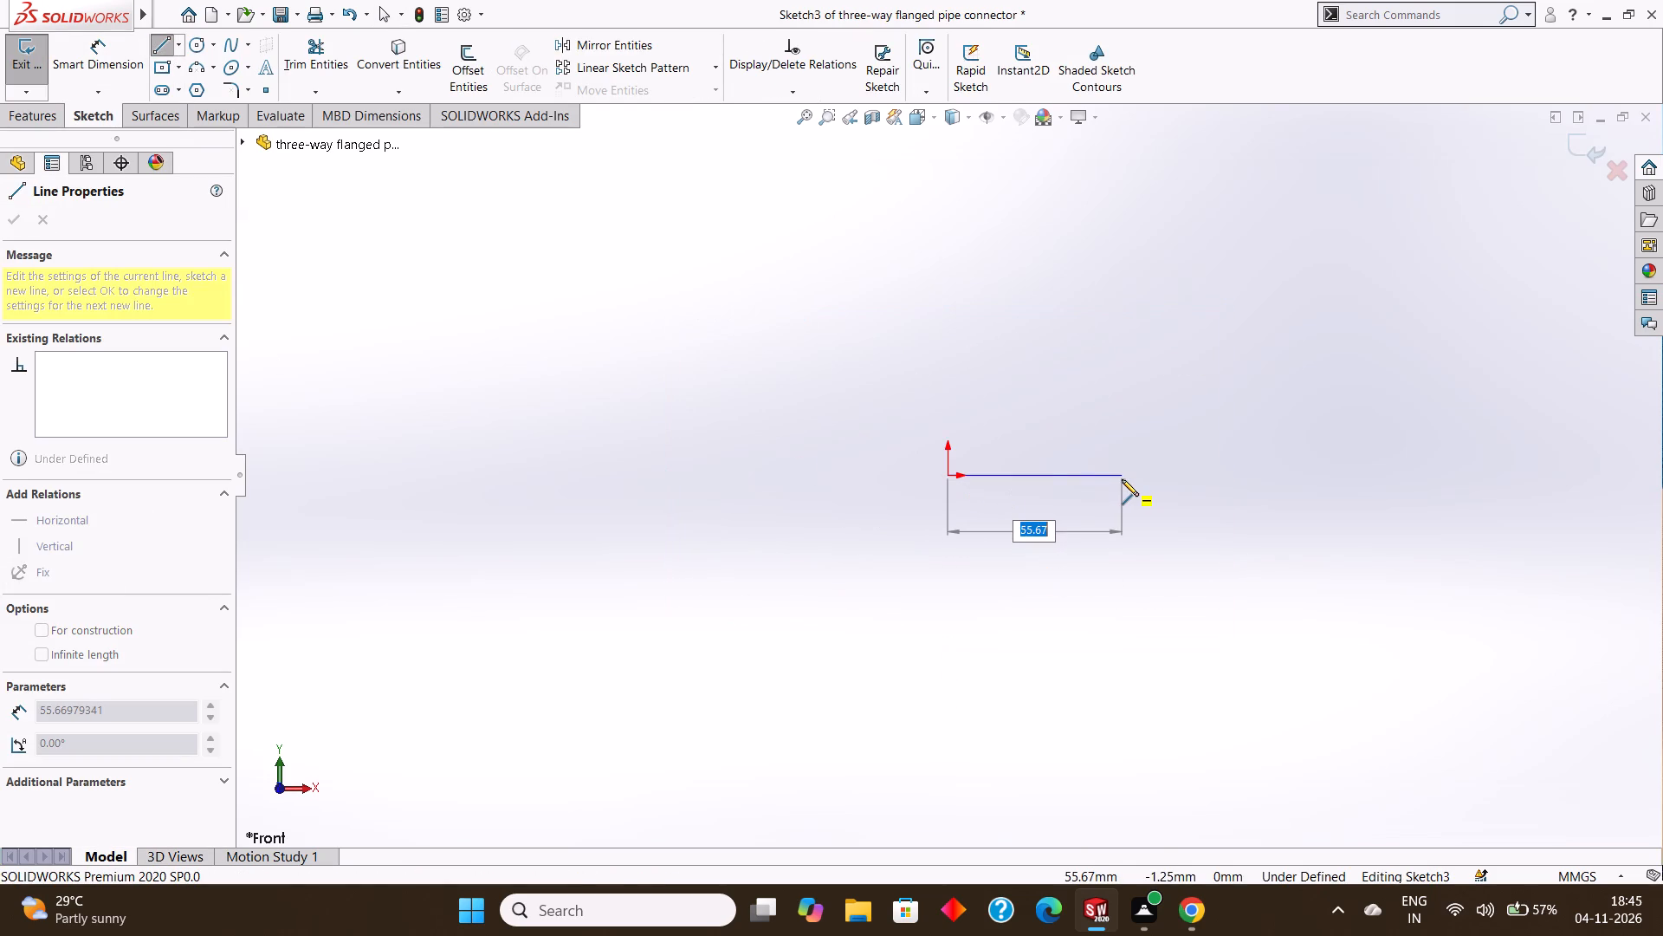
{"action": "type", "text": "80"}
{"action": "key", "text": "Return"}
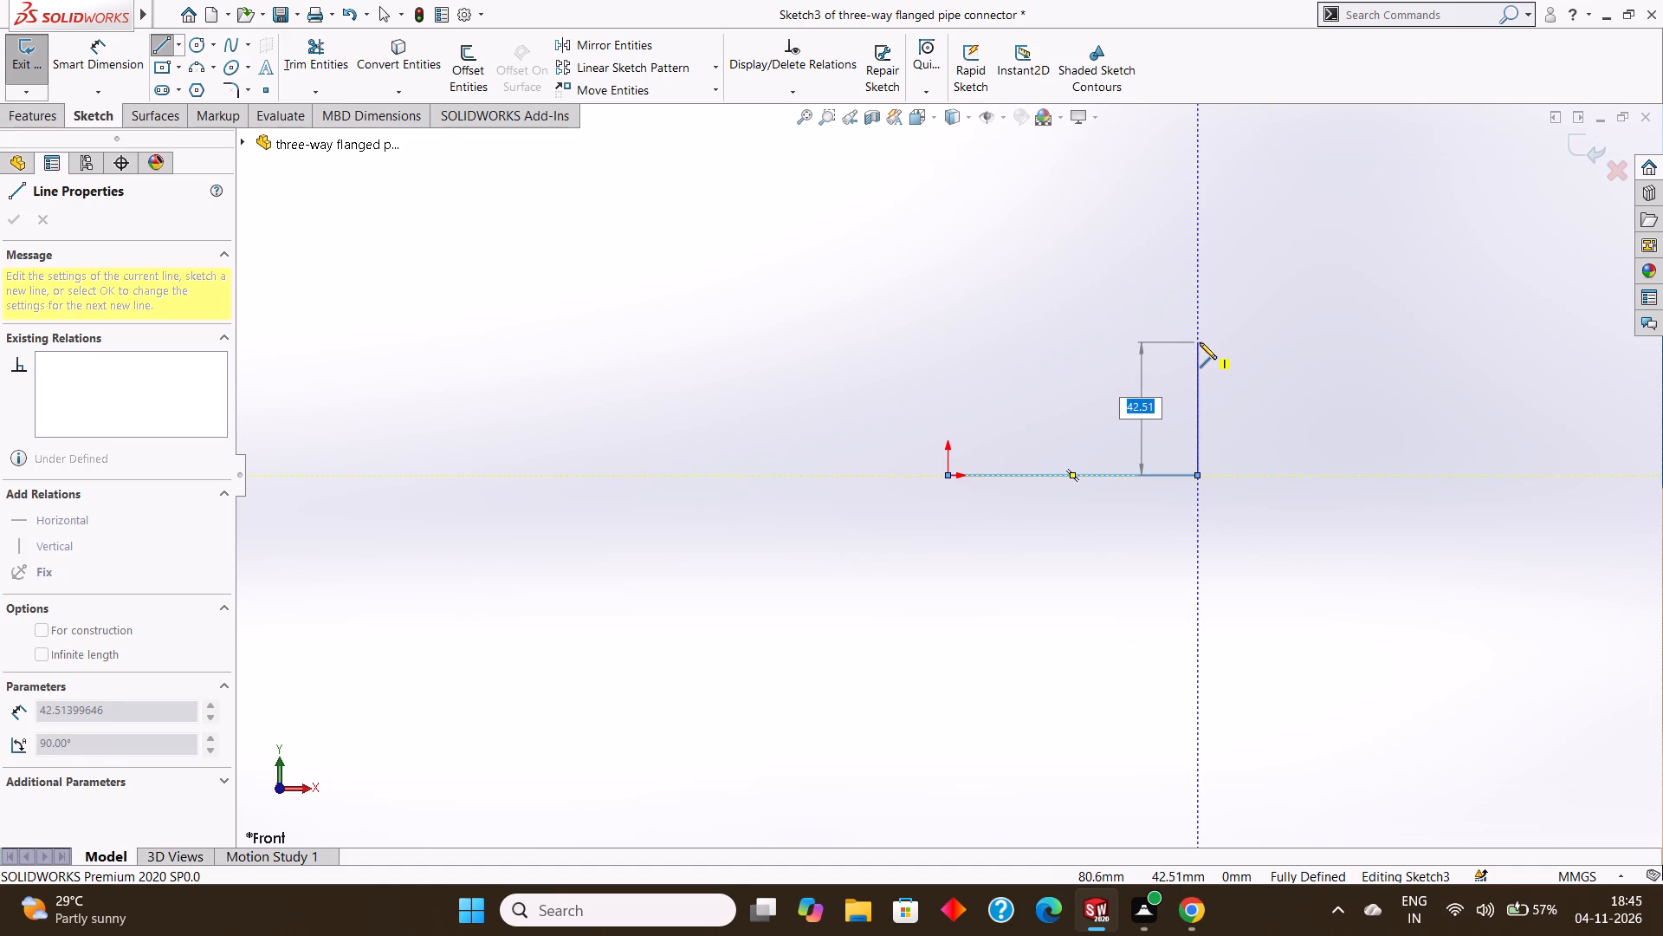
{"action": "type", "text": "80"}
{"action": "key", "text": "Return"}
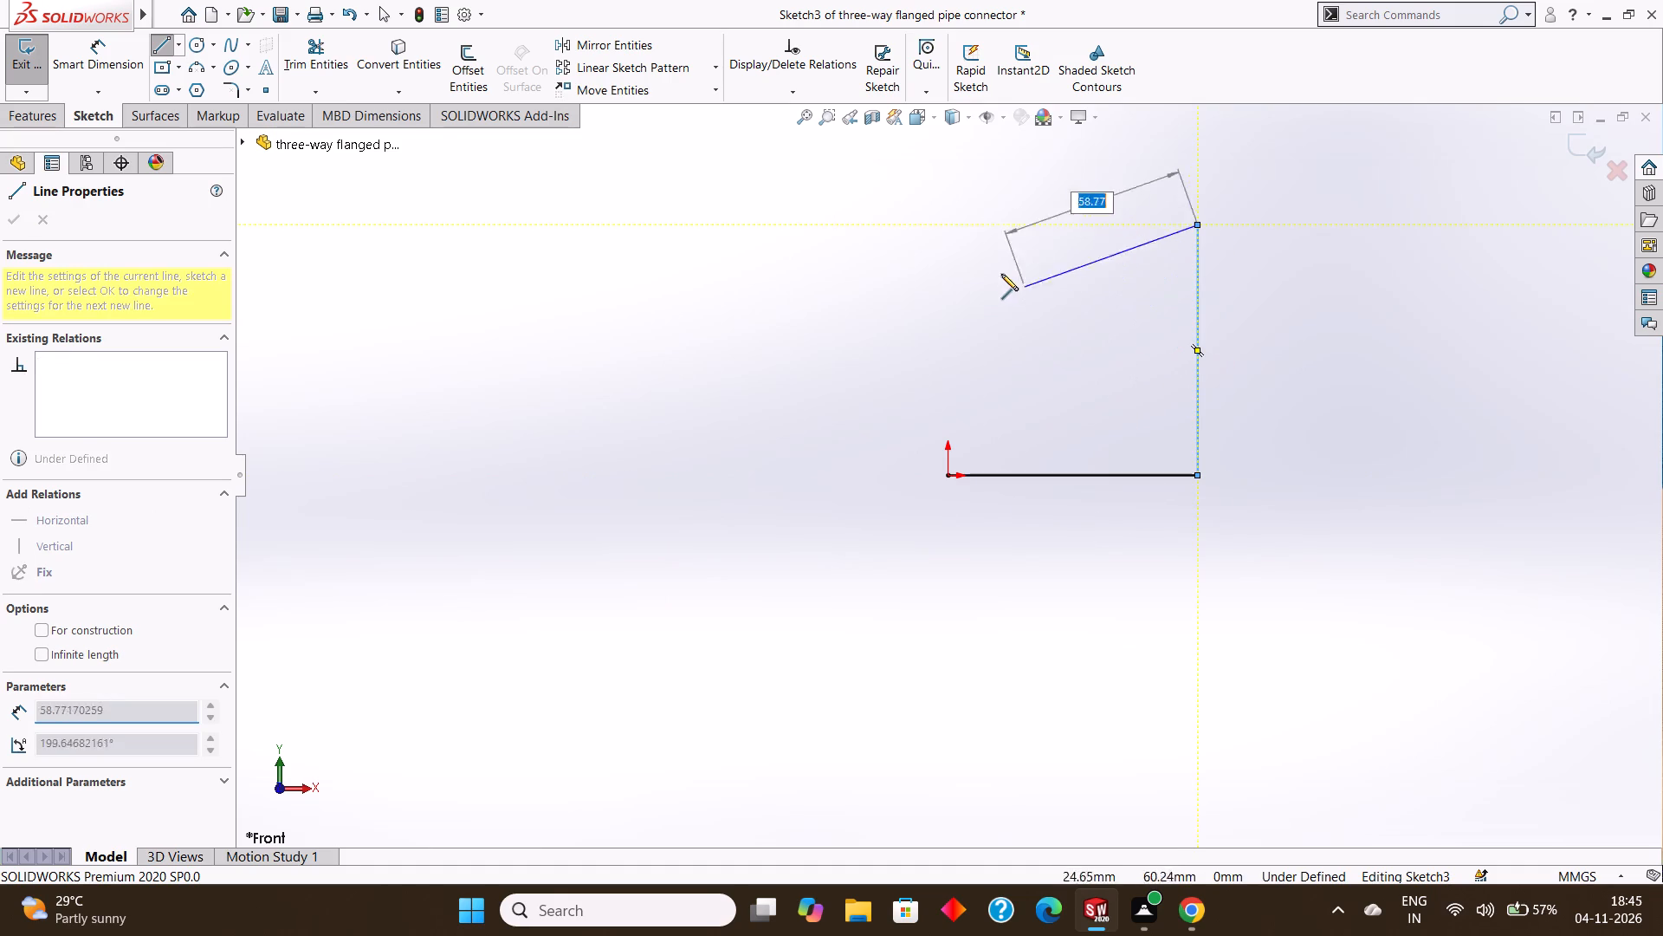
{"action": "left_click", "coordinate": [947, 224]}
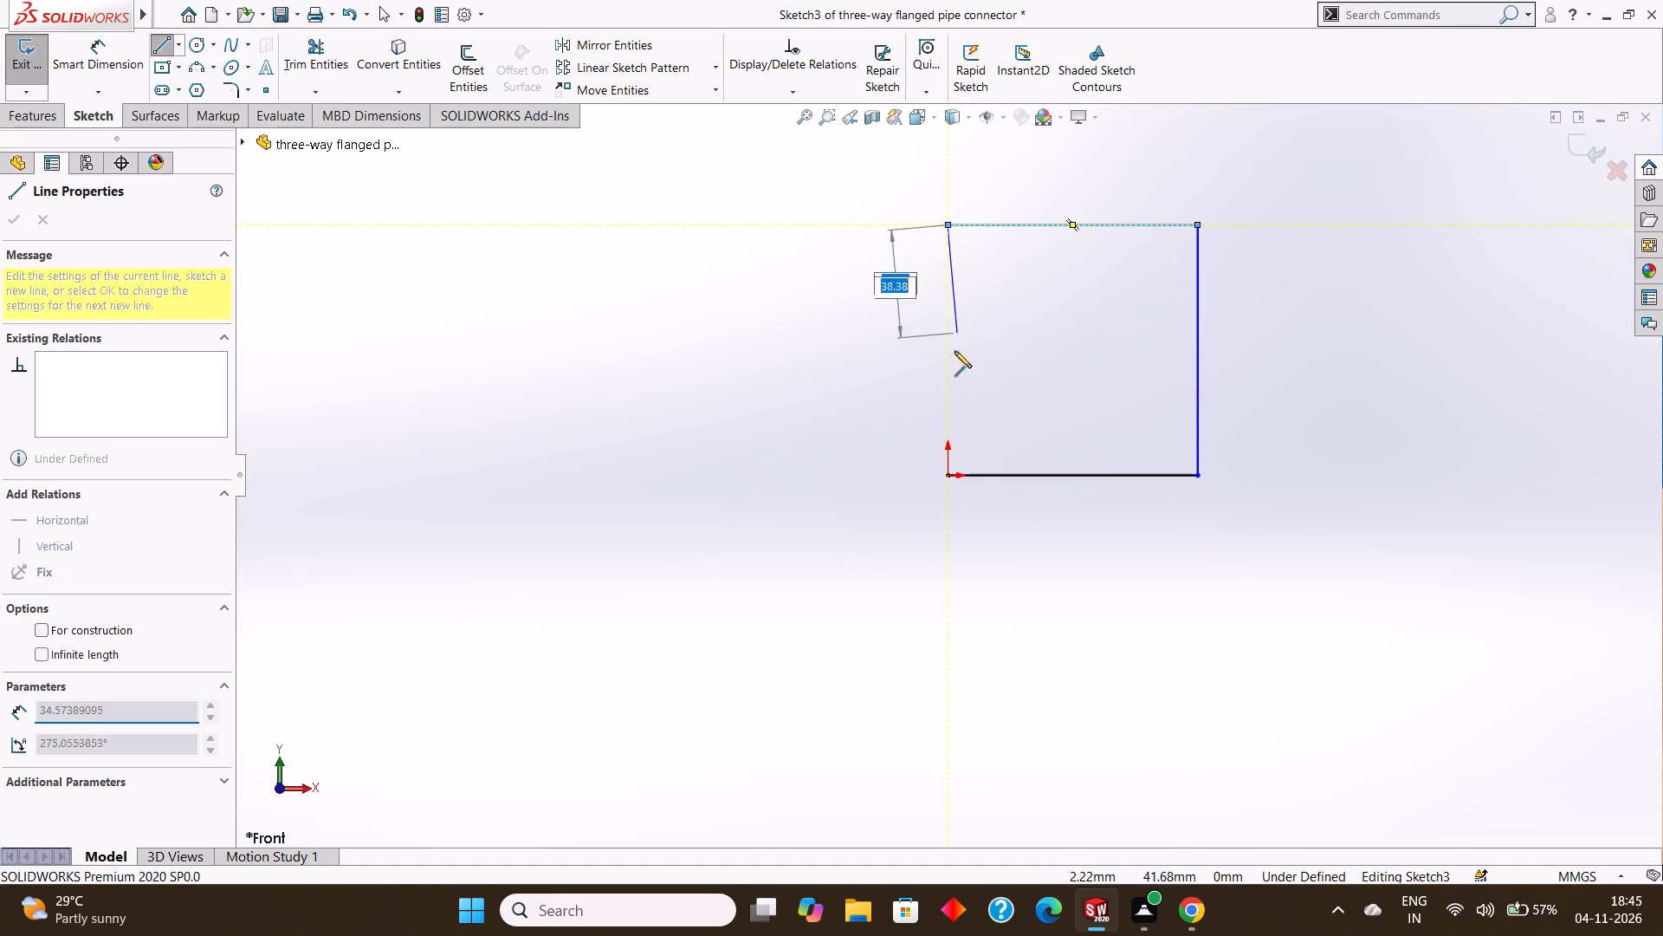
{"action": "left_click", "coordinate": [946, 474]}
{"action": "key", "text": "Escape"}
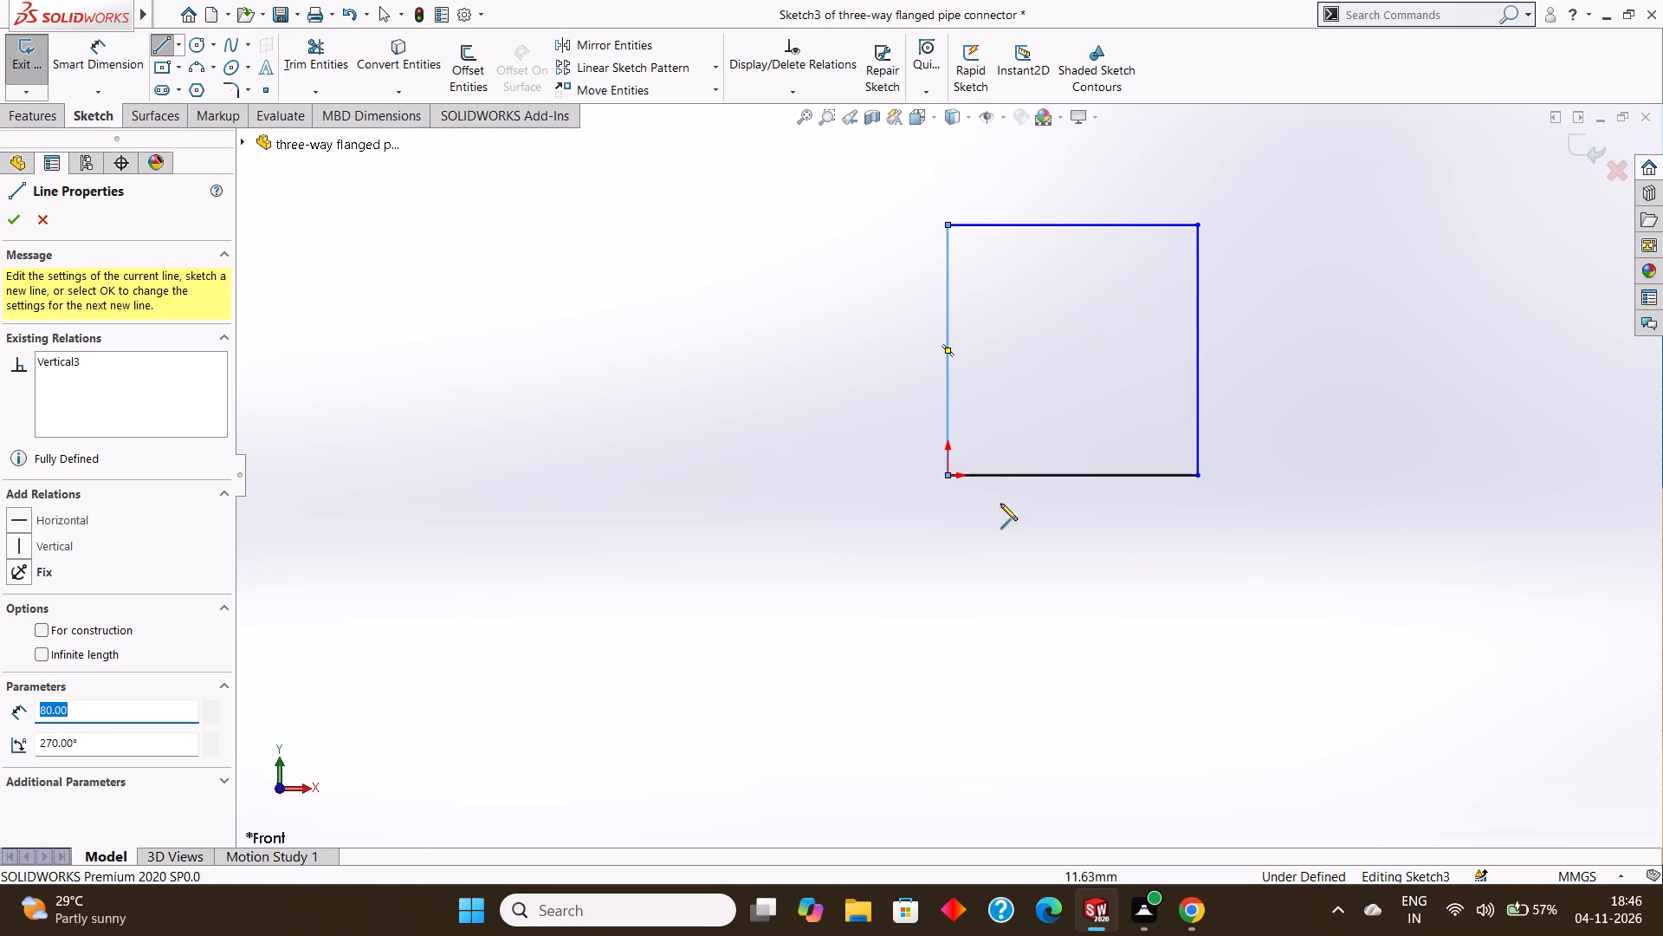
{"action": "key", "text": "Escape"}
Add 80 mm dimensions to the square's bottom and right sides.
{"action": "left_click", "coordinate": [108, 53]}
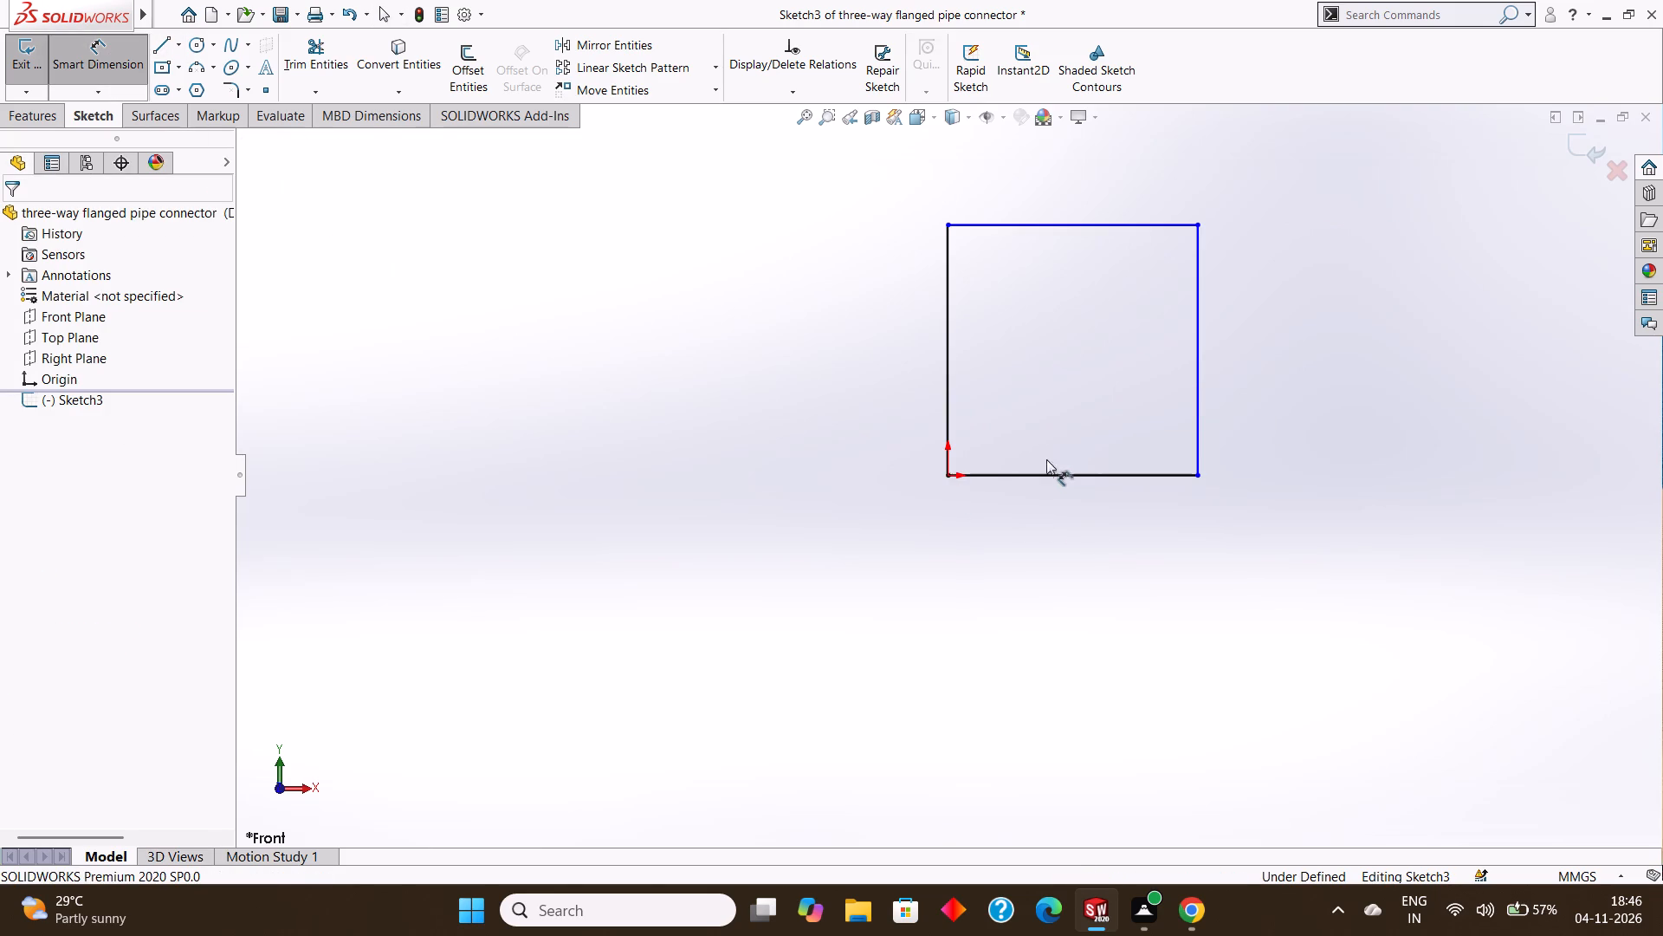
{"action": "left_click", "coordinate": [1053, 472]}
{"action": "left_click", "coordinate": [1074, 557]}
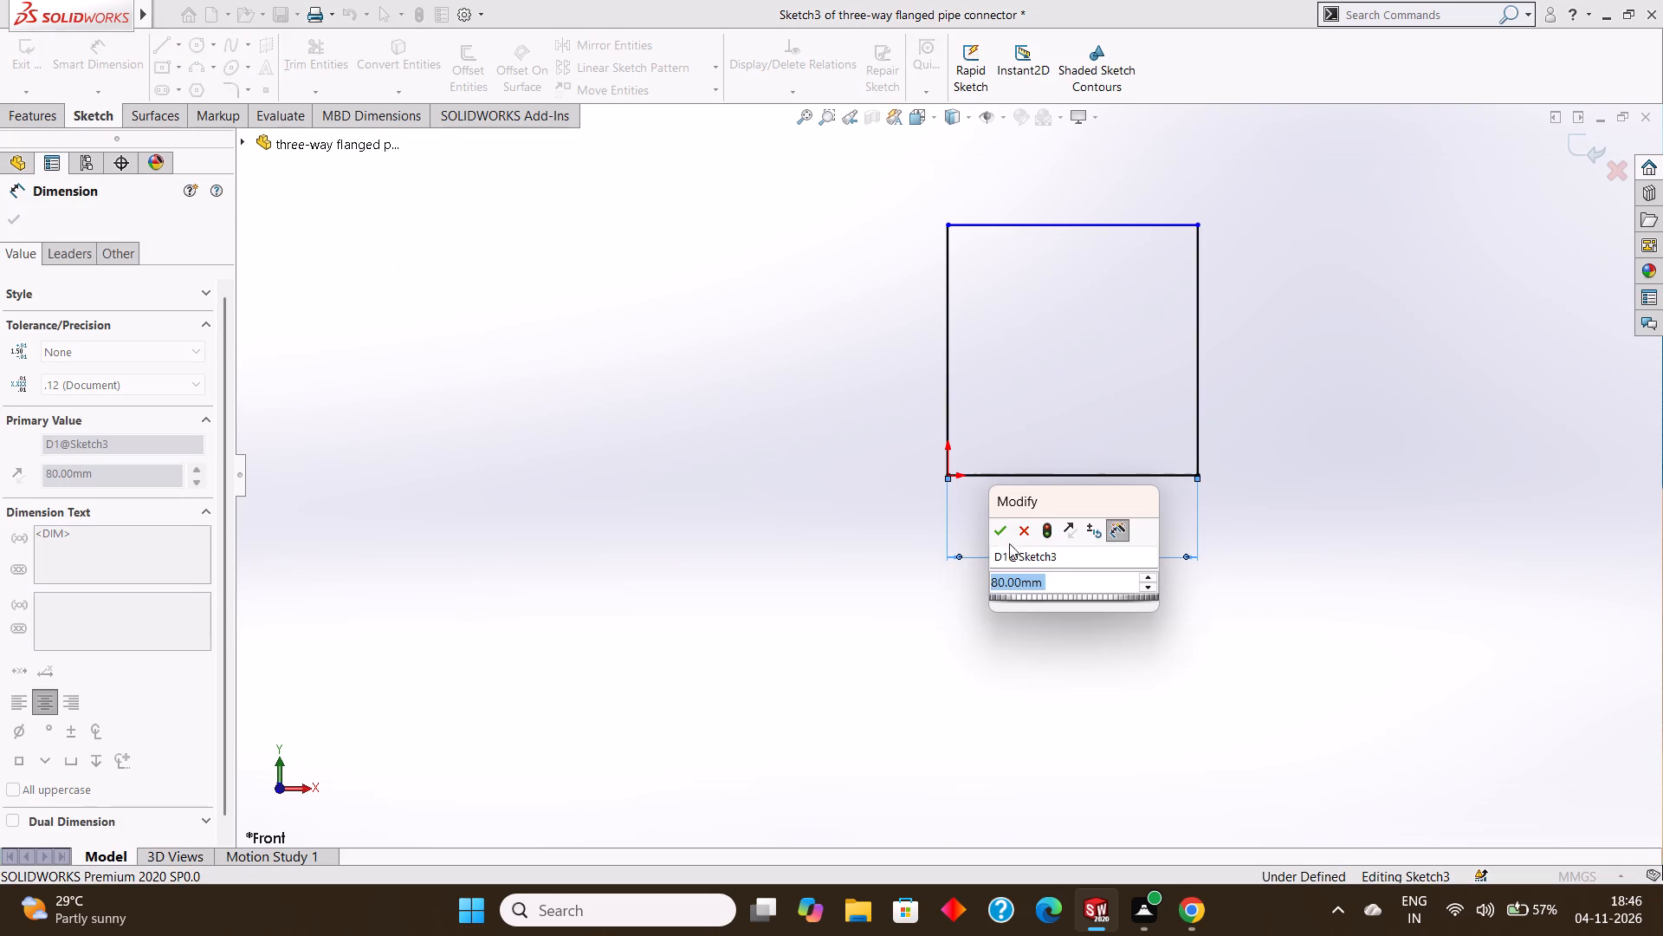
{"action": "left_click", "coordinate": [1004, 535]}
{"action": "left_click", "coordinate": [1199, 298]}
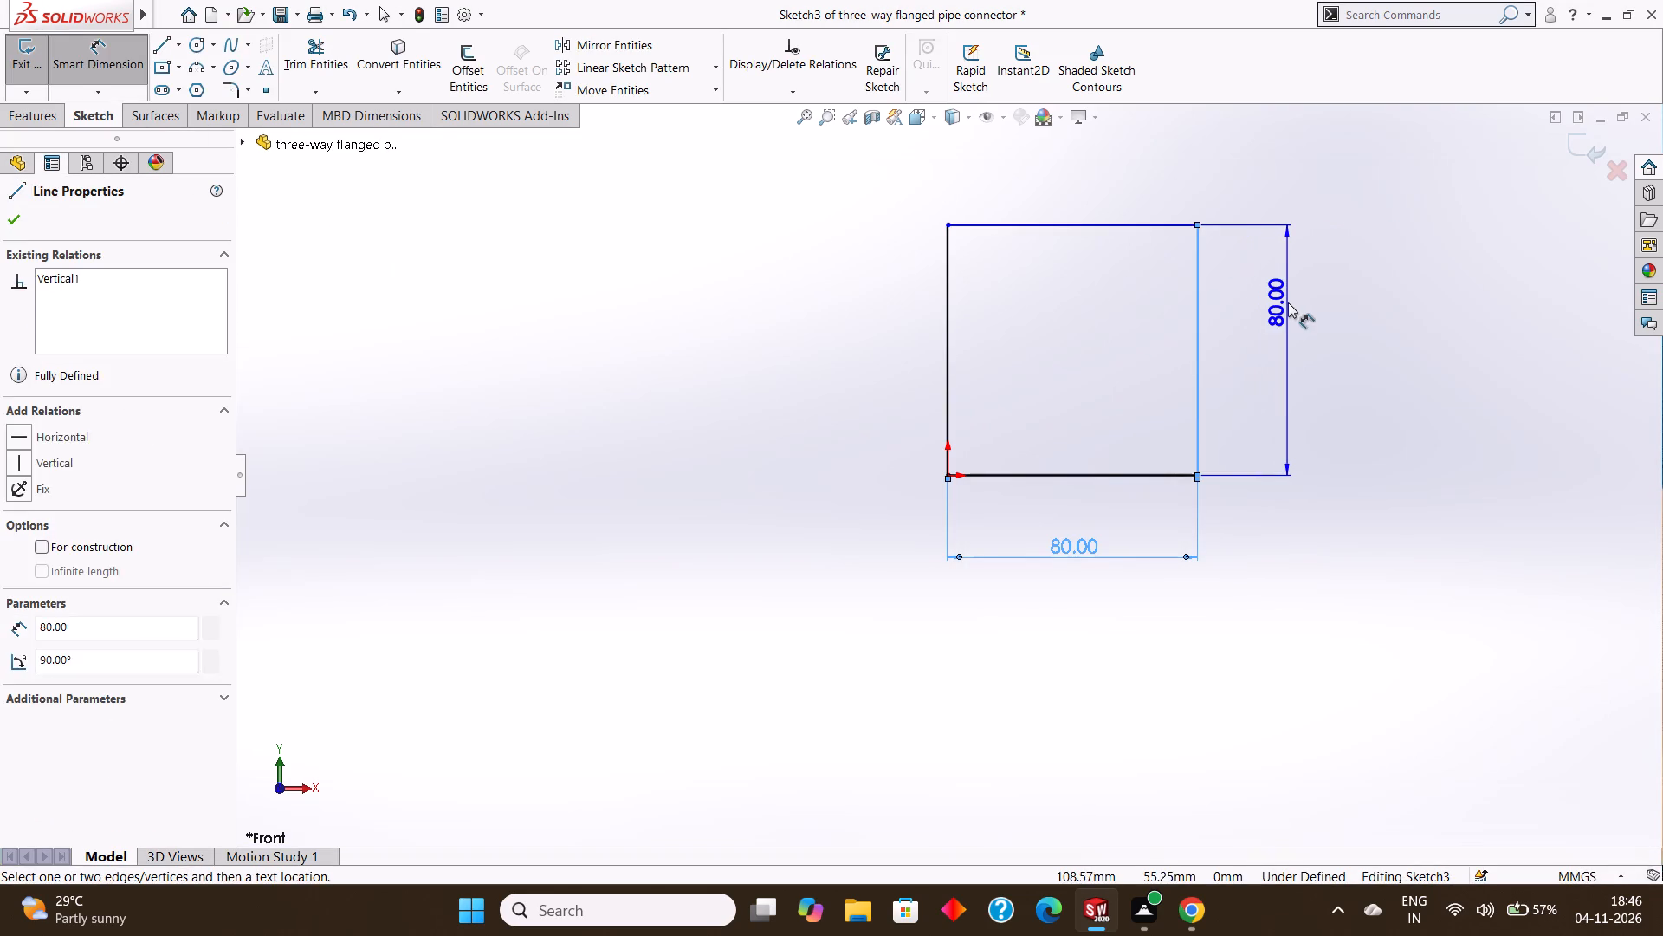
{"action": "left_click", "coordinate": [1289, 303]}
{"action": "left_click", "coordinate": [1216, 282]}
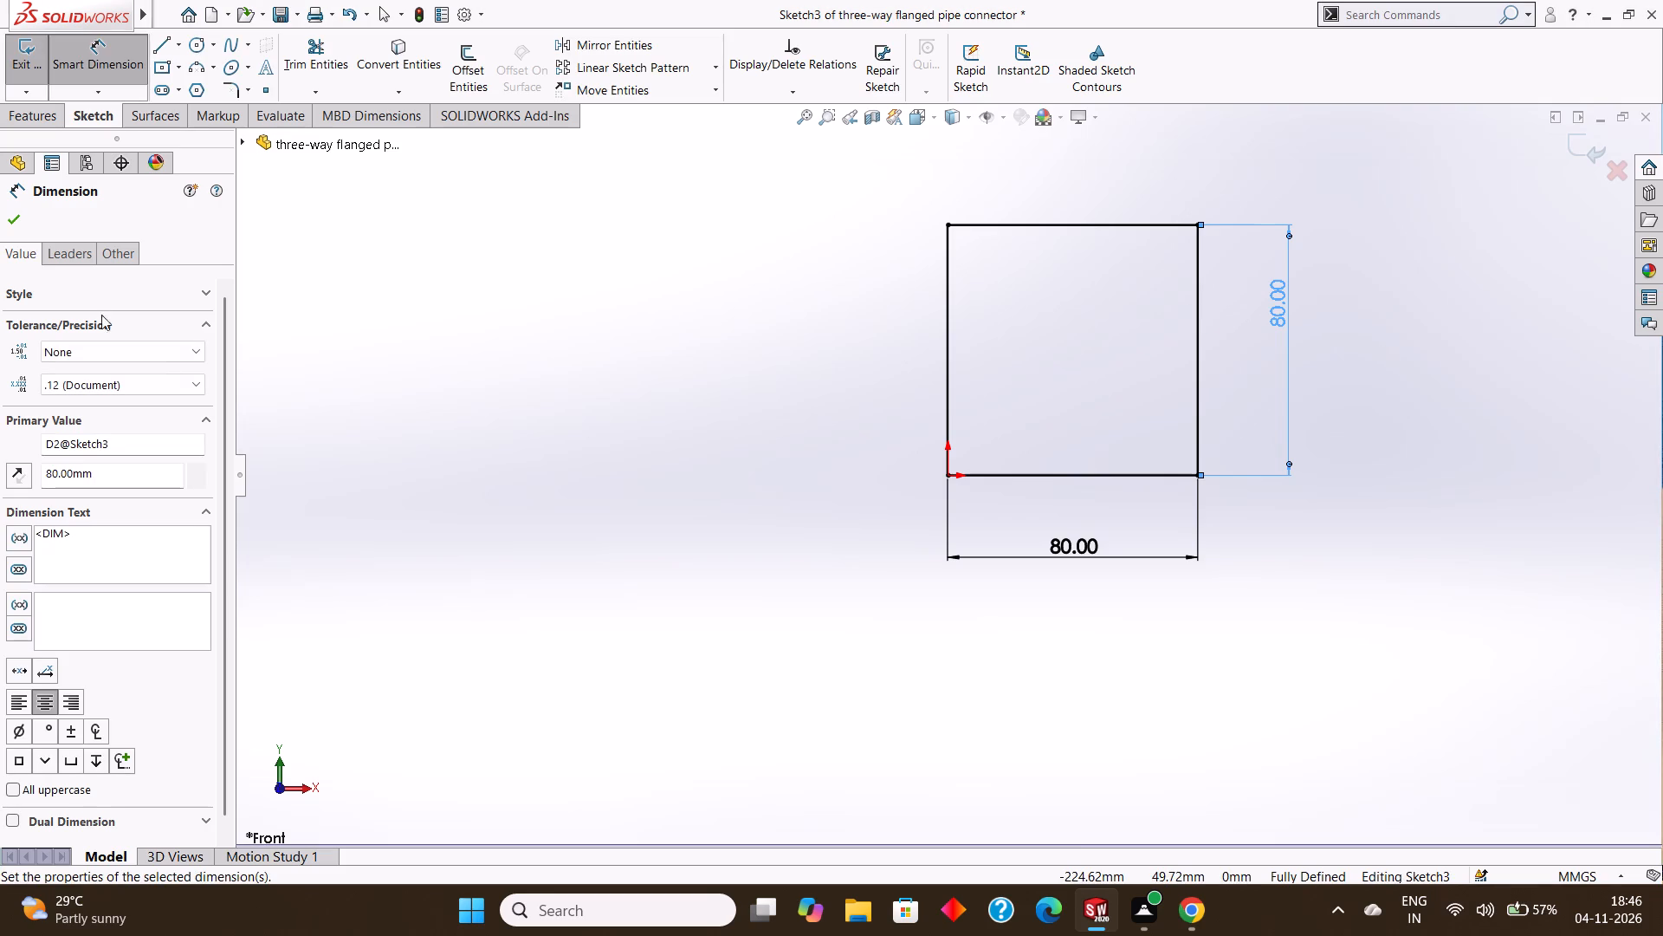
{"action": "left_click", "coordinate": [10, 222]}
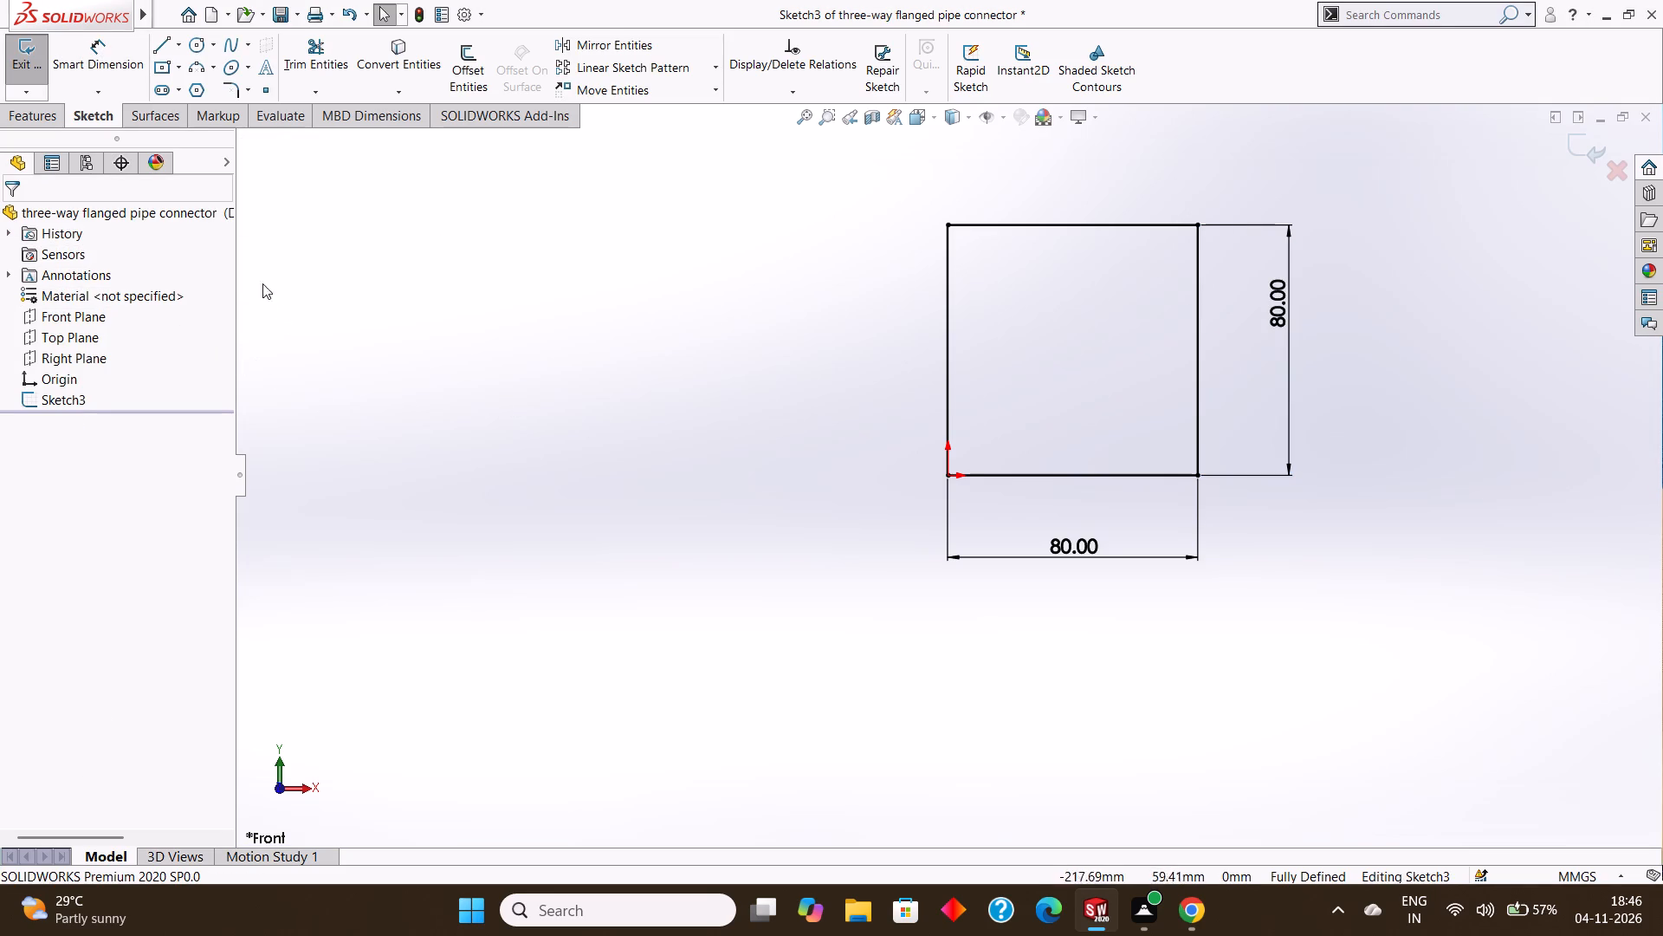
Extrude the square sketch as a boss to a blind depth of 10 mm.
{"action": "left_click", "coordinate": [48, 110]}
{"action": "left_click", "coordinate": [52, 63]}
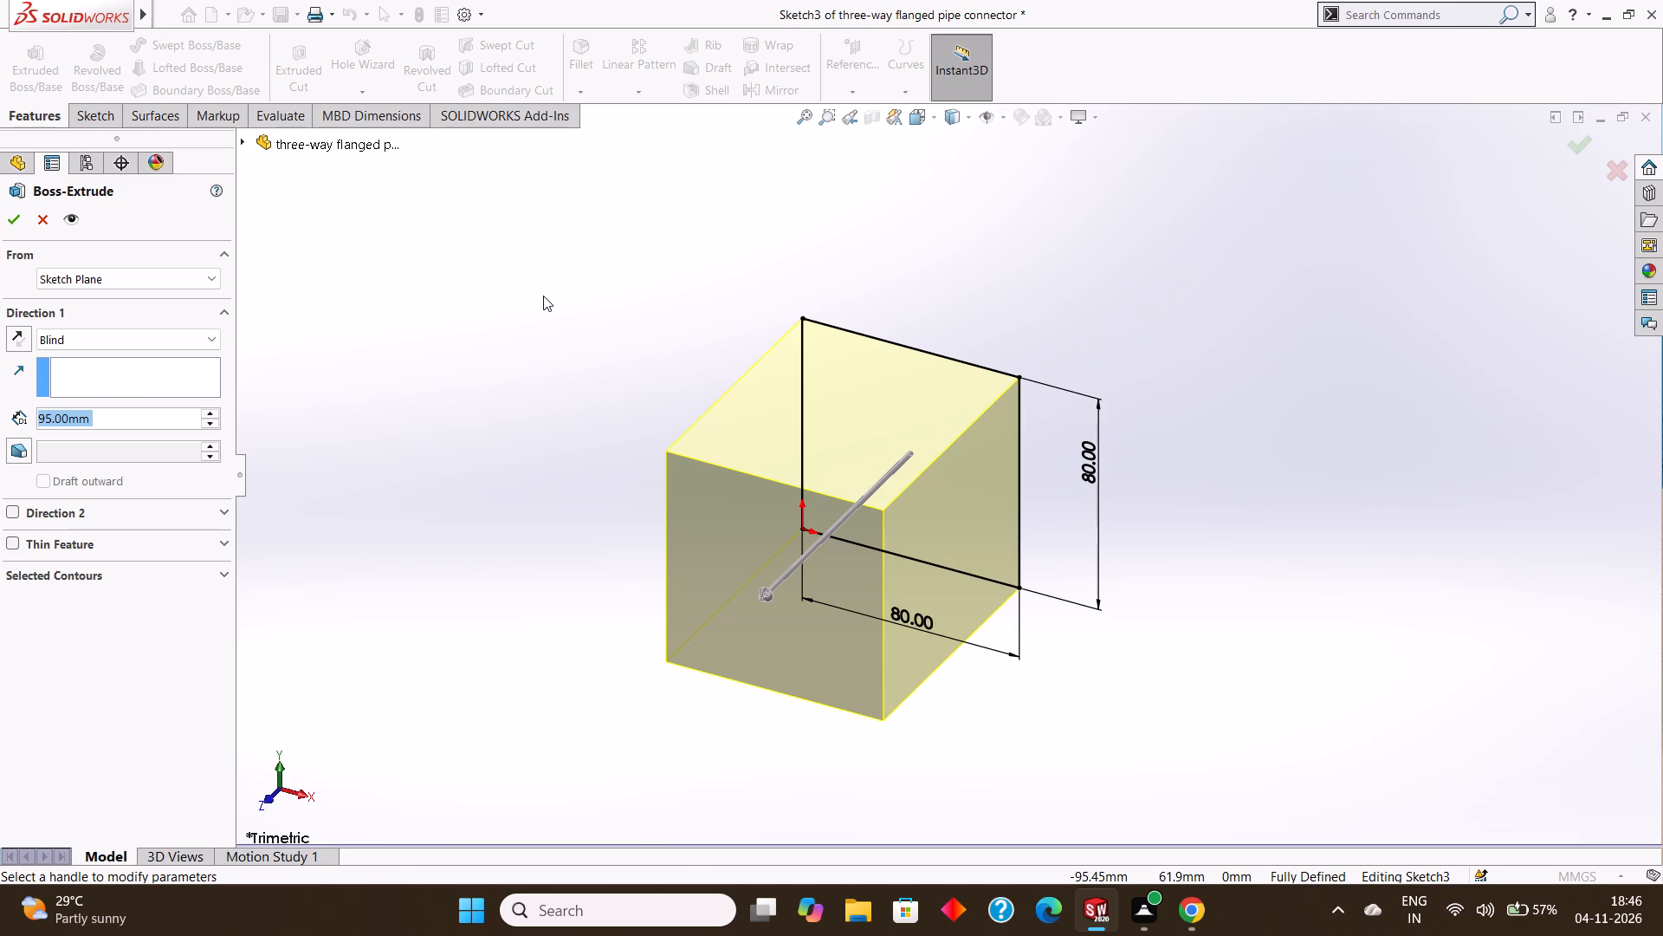
{"action": "key", "text": "BackSpace"}
{"action": "type", "text": "10"}
{"action": "key", "text": "Return"}
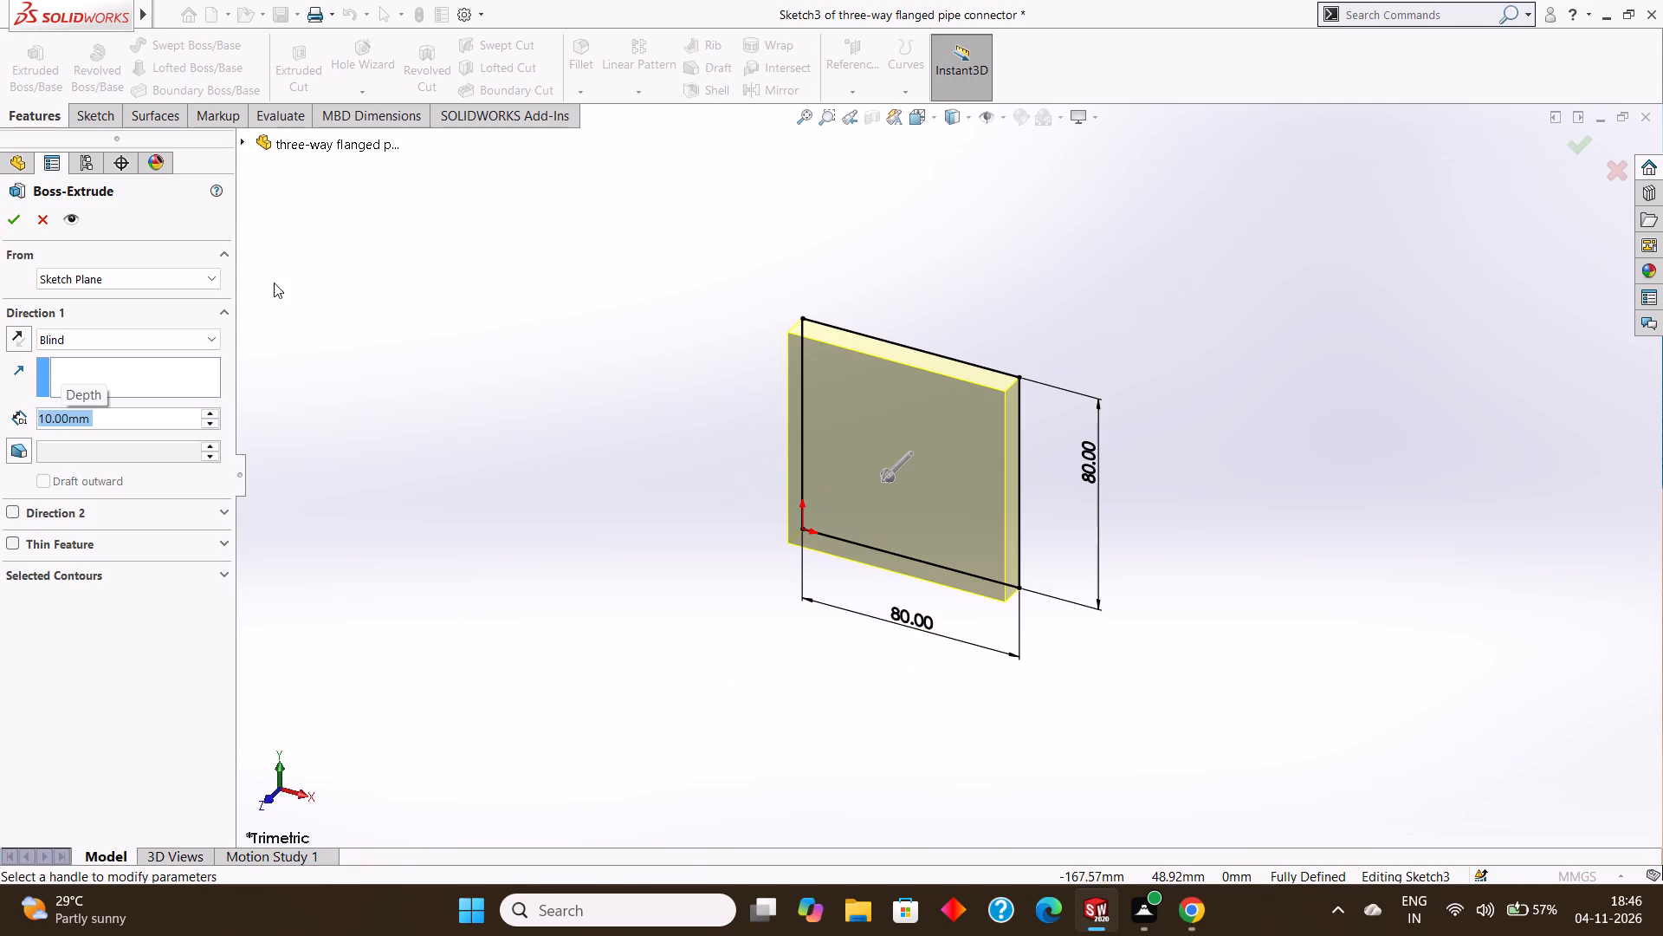
{"action": "left_click", "coordinate": [11, 225]}
{"action": "left_click", "coordinate": [526, 354]}
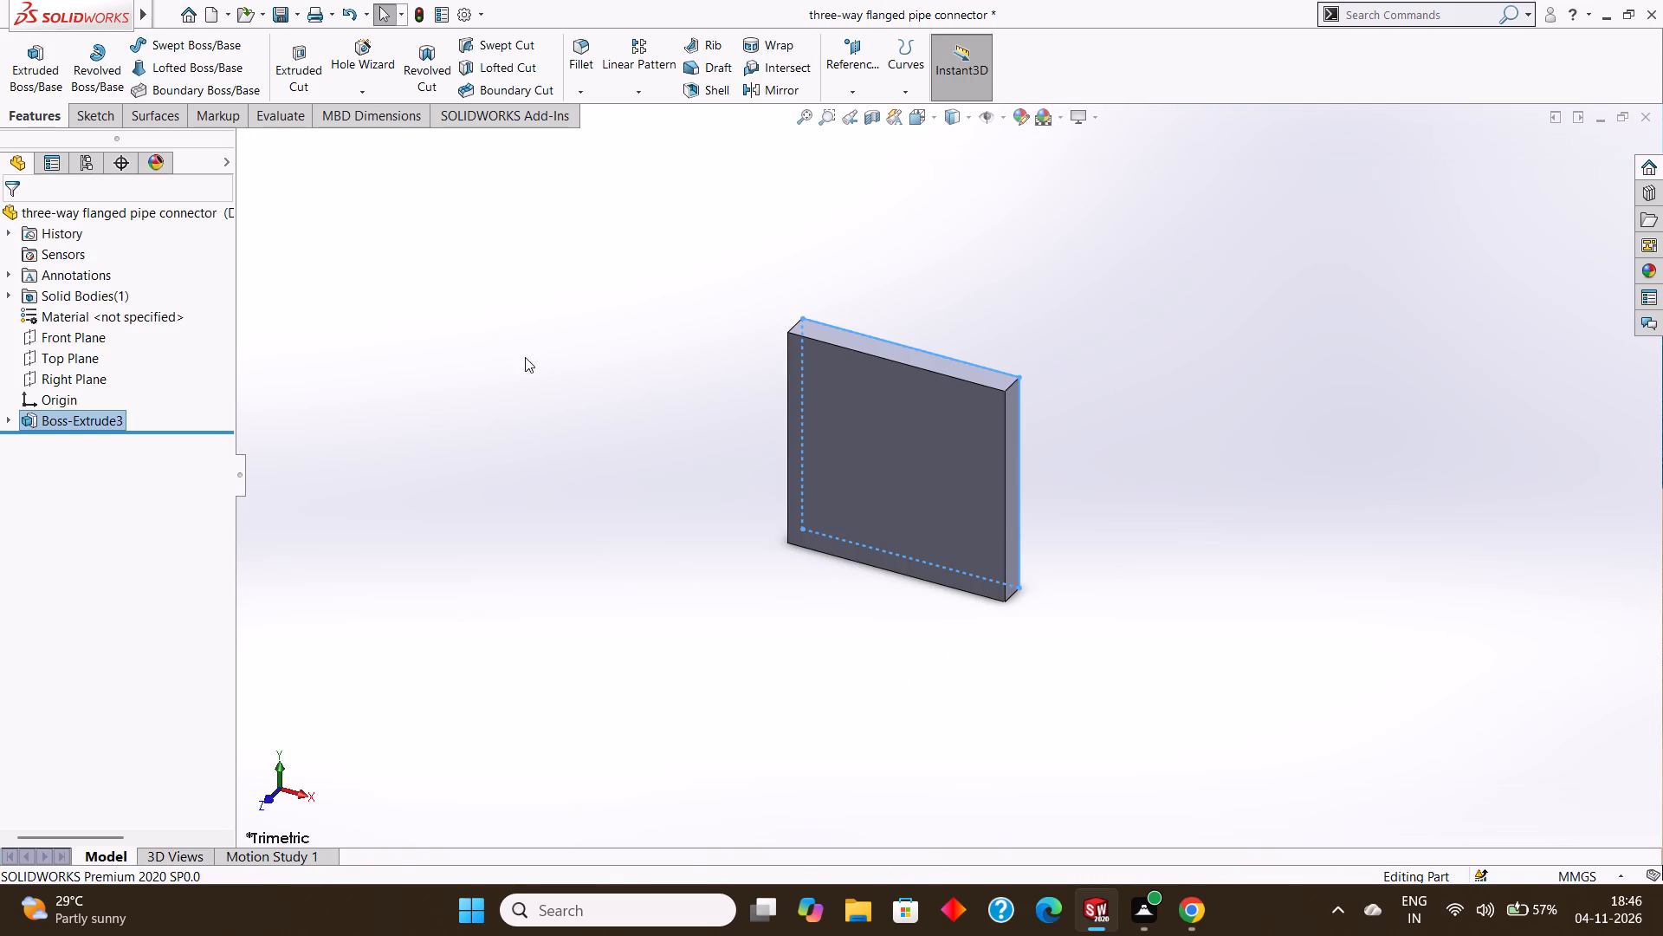
Open a new sketch on the square plate's large front face.
{"action": "middle_click_drag", "start_coordinate": [573, 433], "coordinate": [592, 417]}
{"action": "middle_click_drag", "start_coordinate": [588, 428], "coordinate": [573, 416]}
{"action": "middle_click_drag", "start_coordinate": [576, 421], "coordinate": [584, 427]}
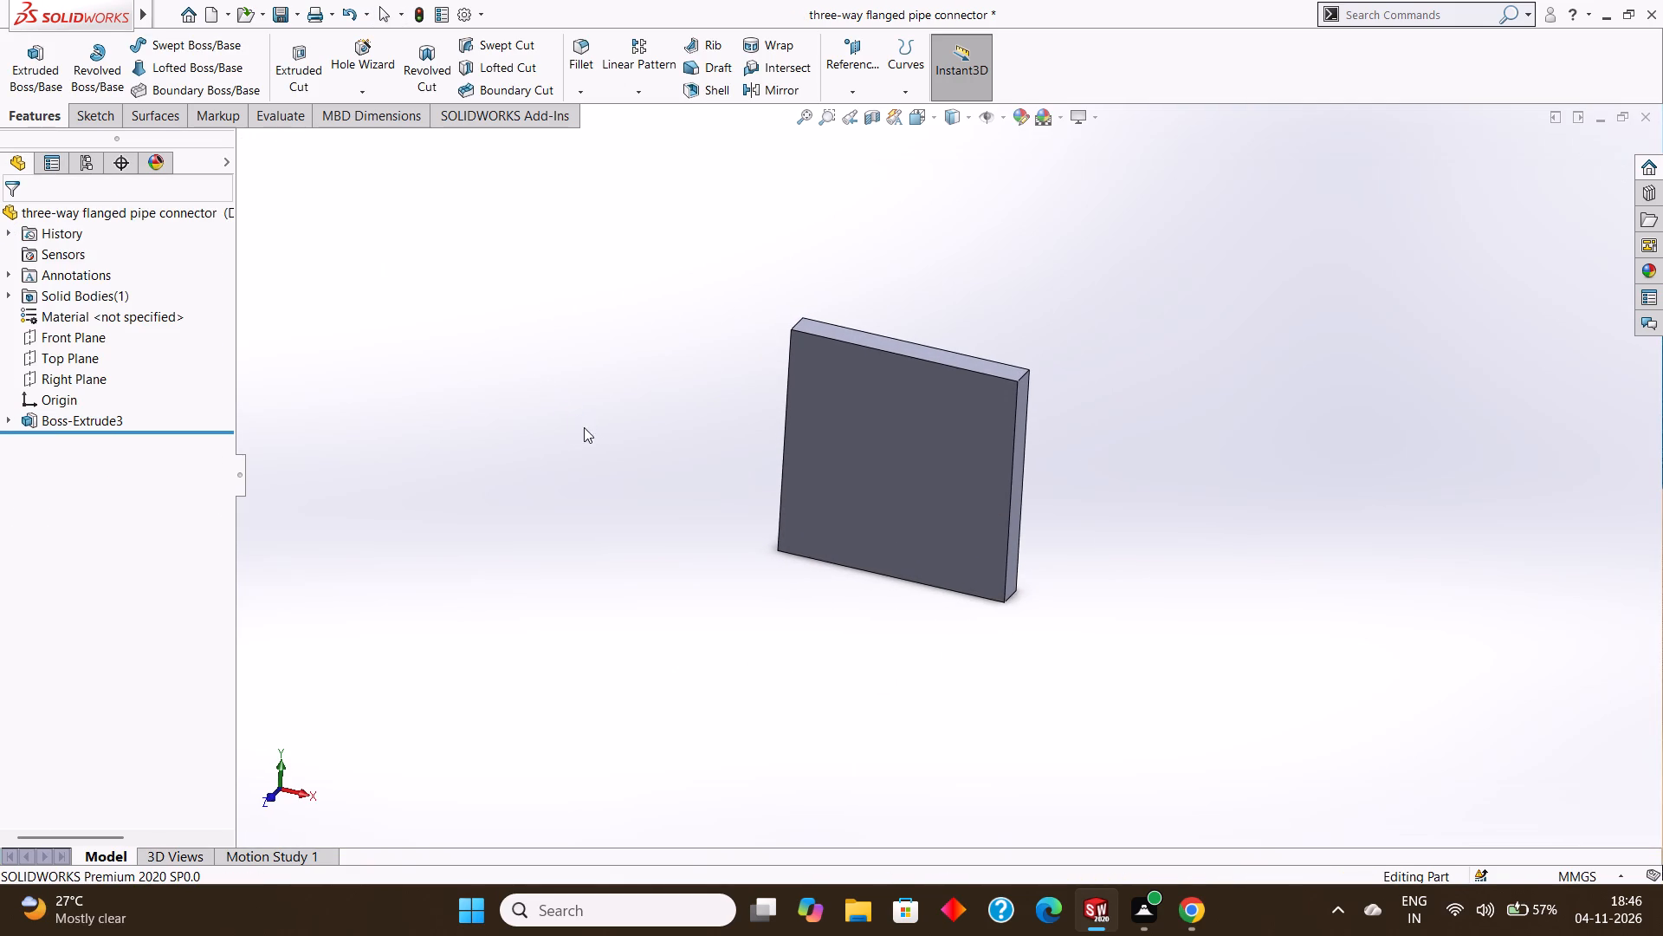
{"action": "middle_click_drag", "start_coordinate": [584, 427], "coordinate": [585, 419]}
{"action": "middle_click_drag", "start_coordinate": [587, 420], "coordinate": [586, 408]}
{"action": "left_click", "coordinate": [861, 424]}
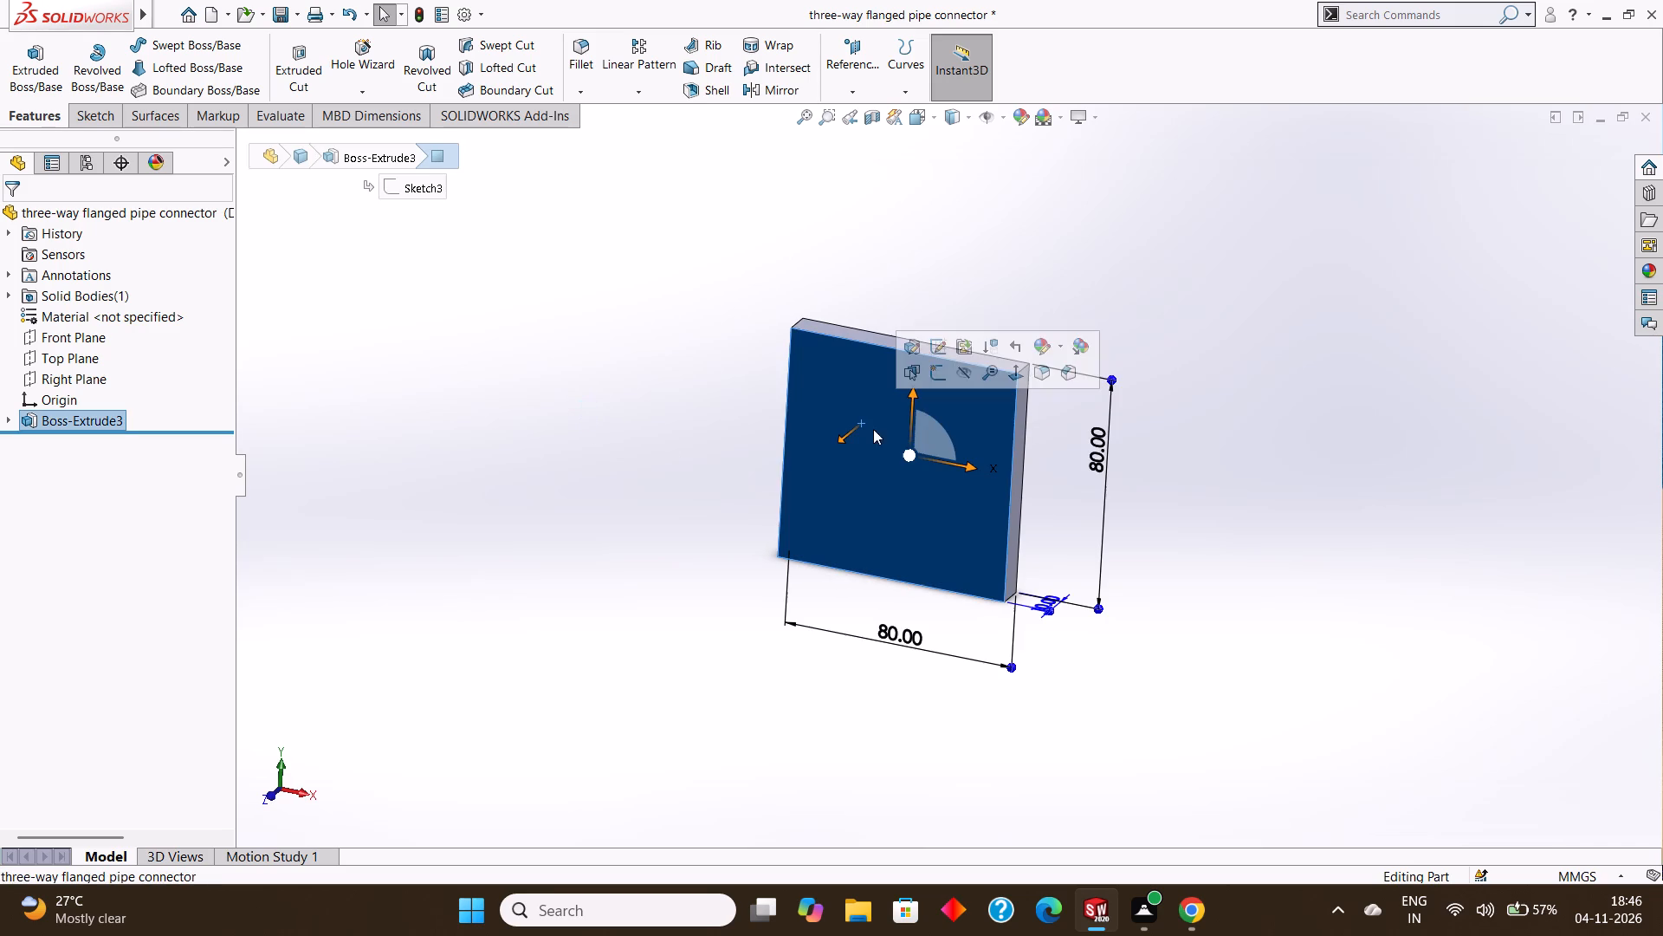
{"action": "left_click", "coordinate": [944, 376]}
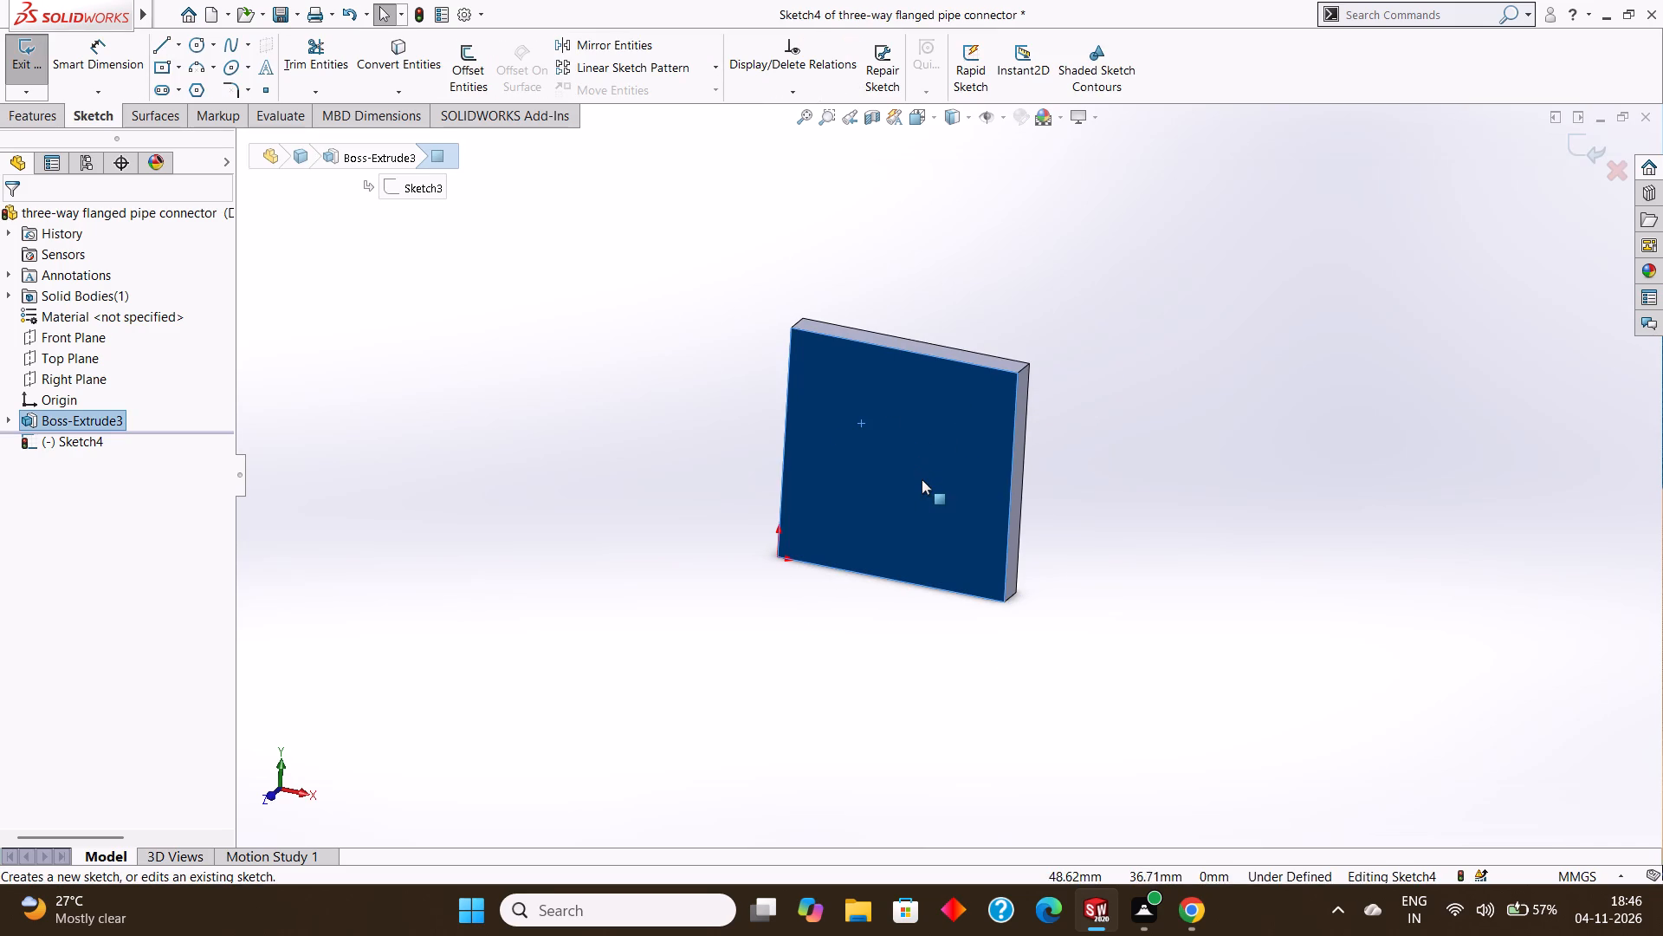
{"action": "key", "text": "ctrl+8"}
{"action": "key", "text": "Escape"}
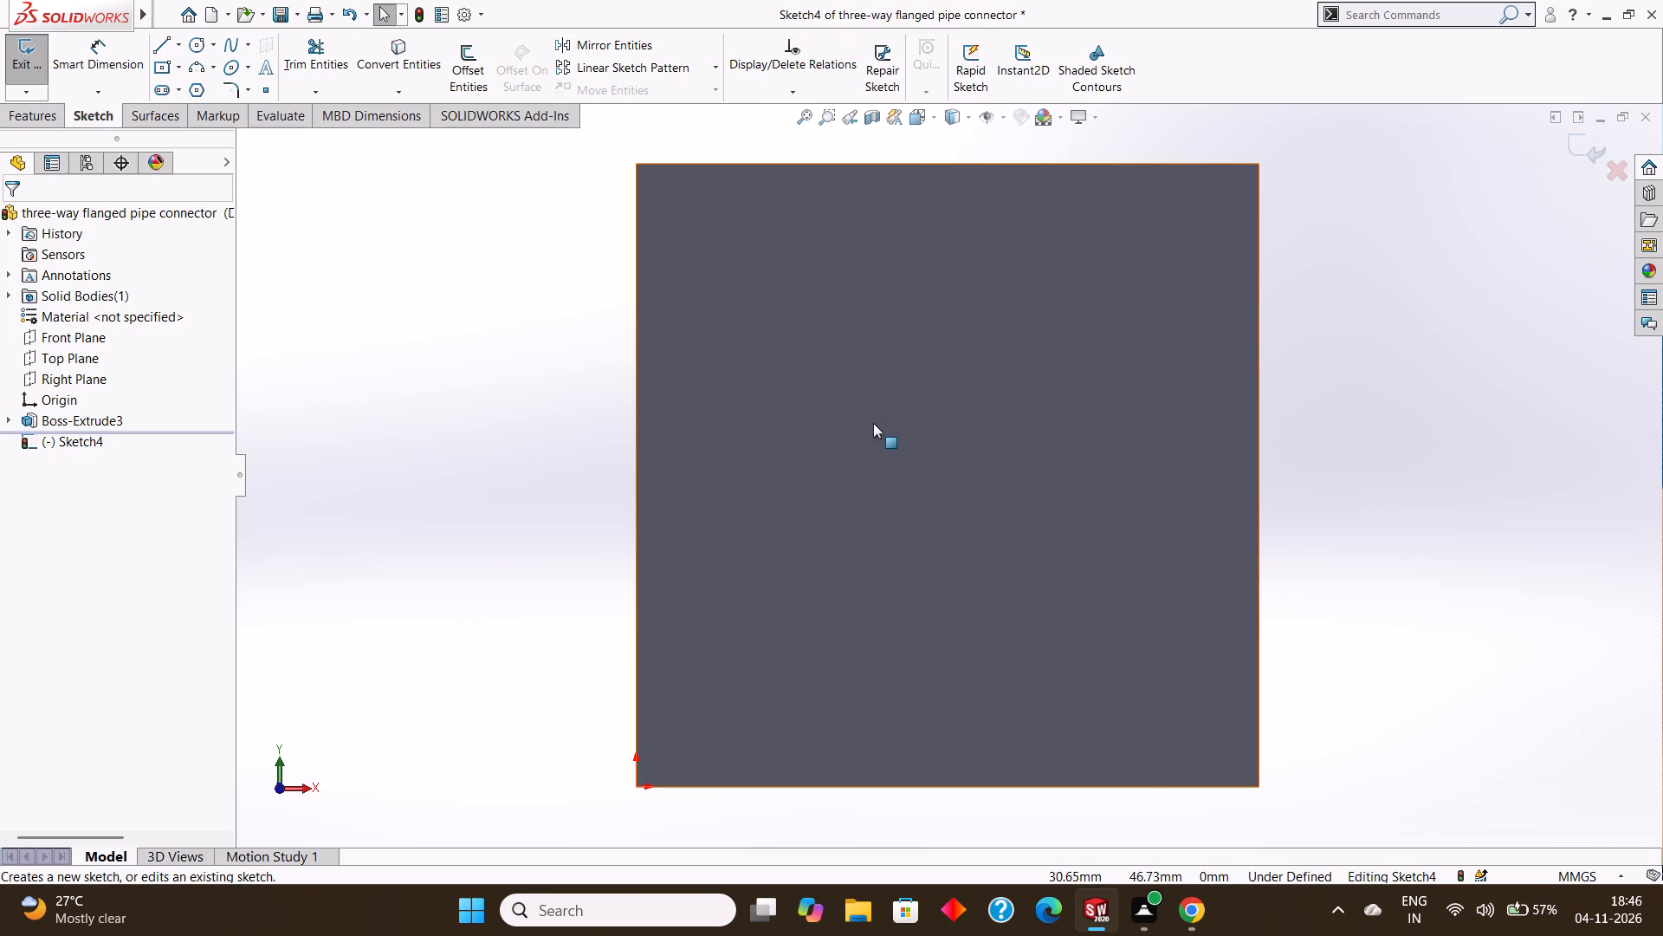
Sketch a circle of about 15.7 mm radius centred on the square plate's front face.
{"action": "scroll", "coordinate": [873, 423], "scroll_direction": "up", "scroll_amount": 2}
{"action": "scroll", "coordinate": [874, 422], "scroll_direction": "down", "scroll_amount": 1}
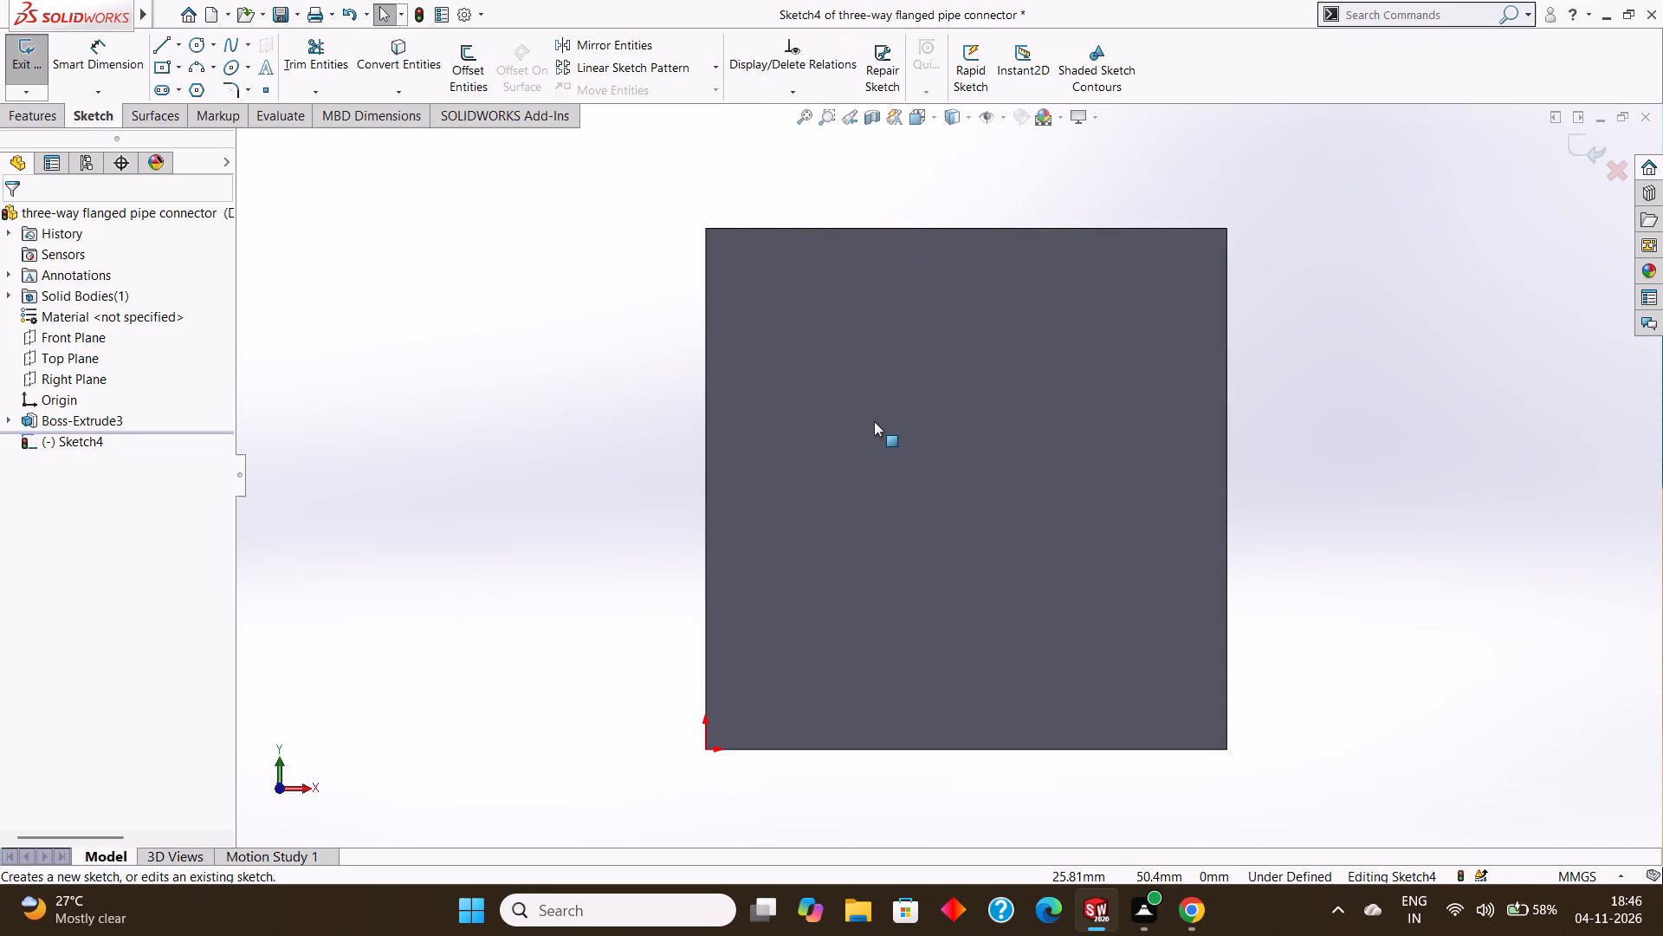
{"action": "scroll", "coordinate": [874, 420], "scroll_direction": "up", "scroll_amount": 1}
{"action": "scroll", "coordinate": [874, 420], "scroll_direction": "down", "scroll_amount": 1}
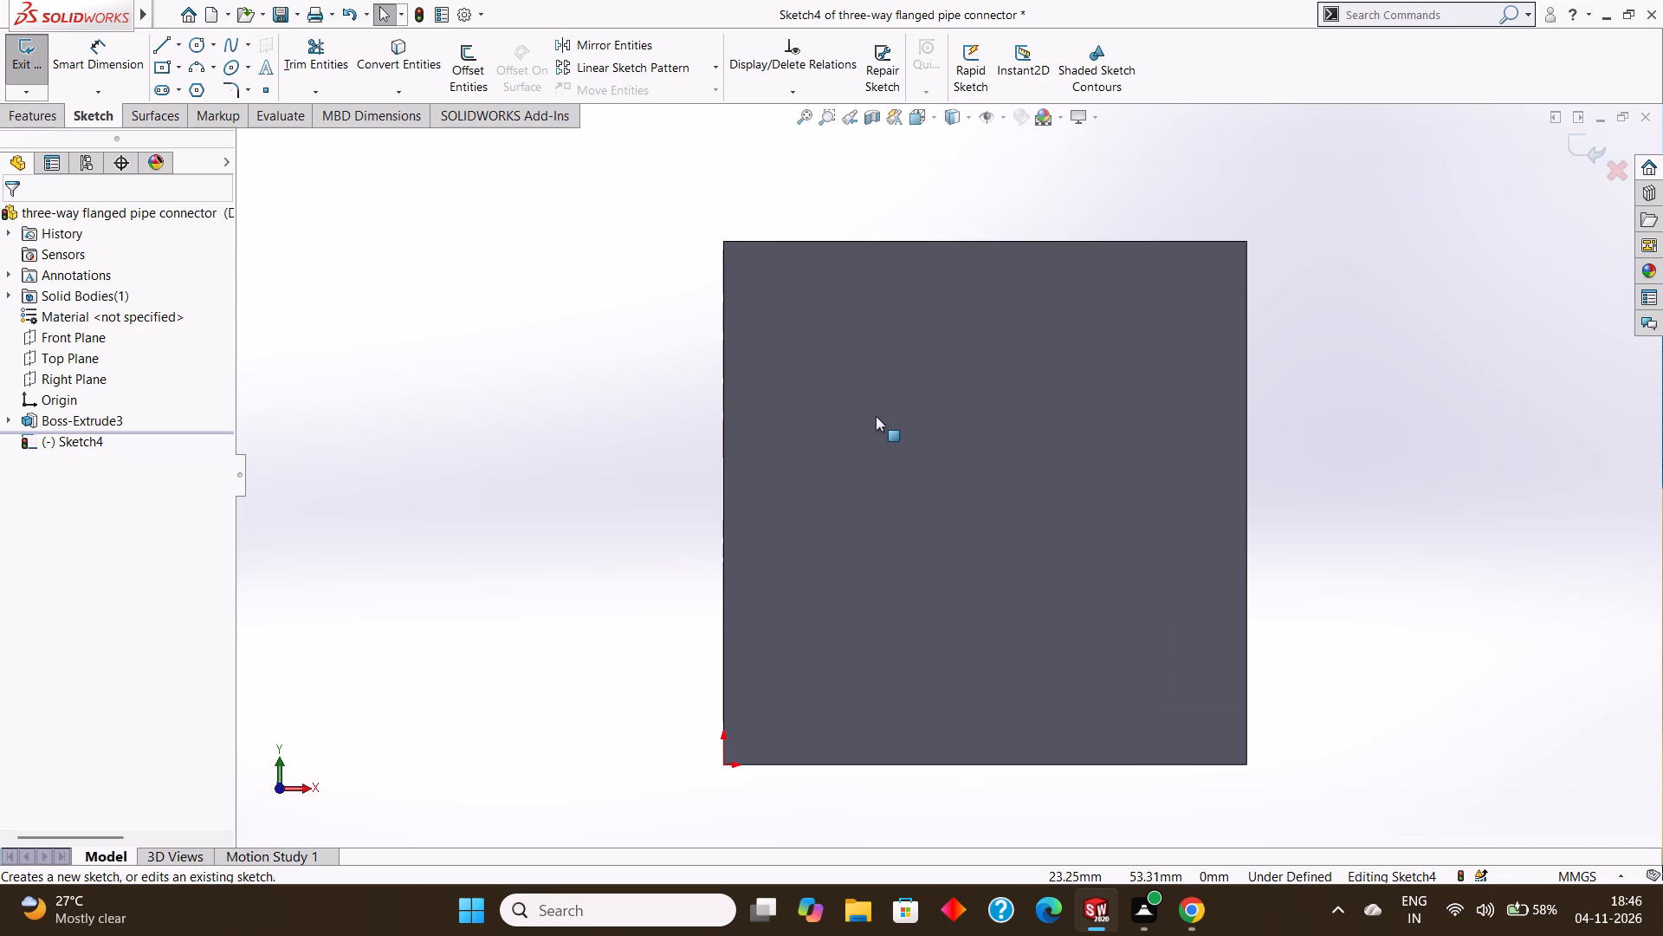
{"action": "scroll", "coordinate": [925, 404], "scroll_direction": "down", "scroll_amount": 2}
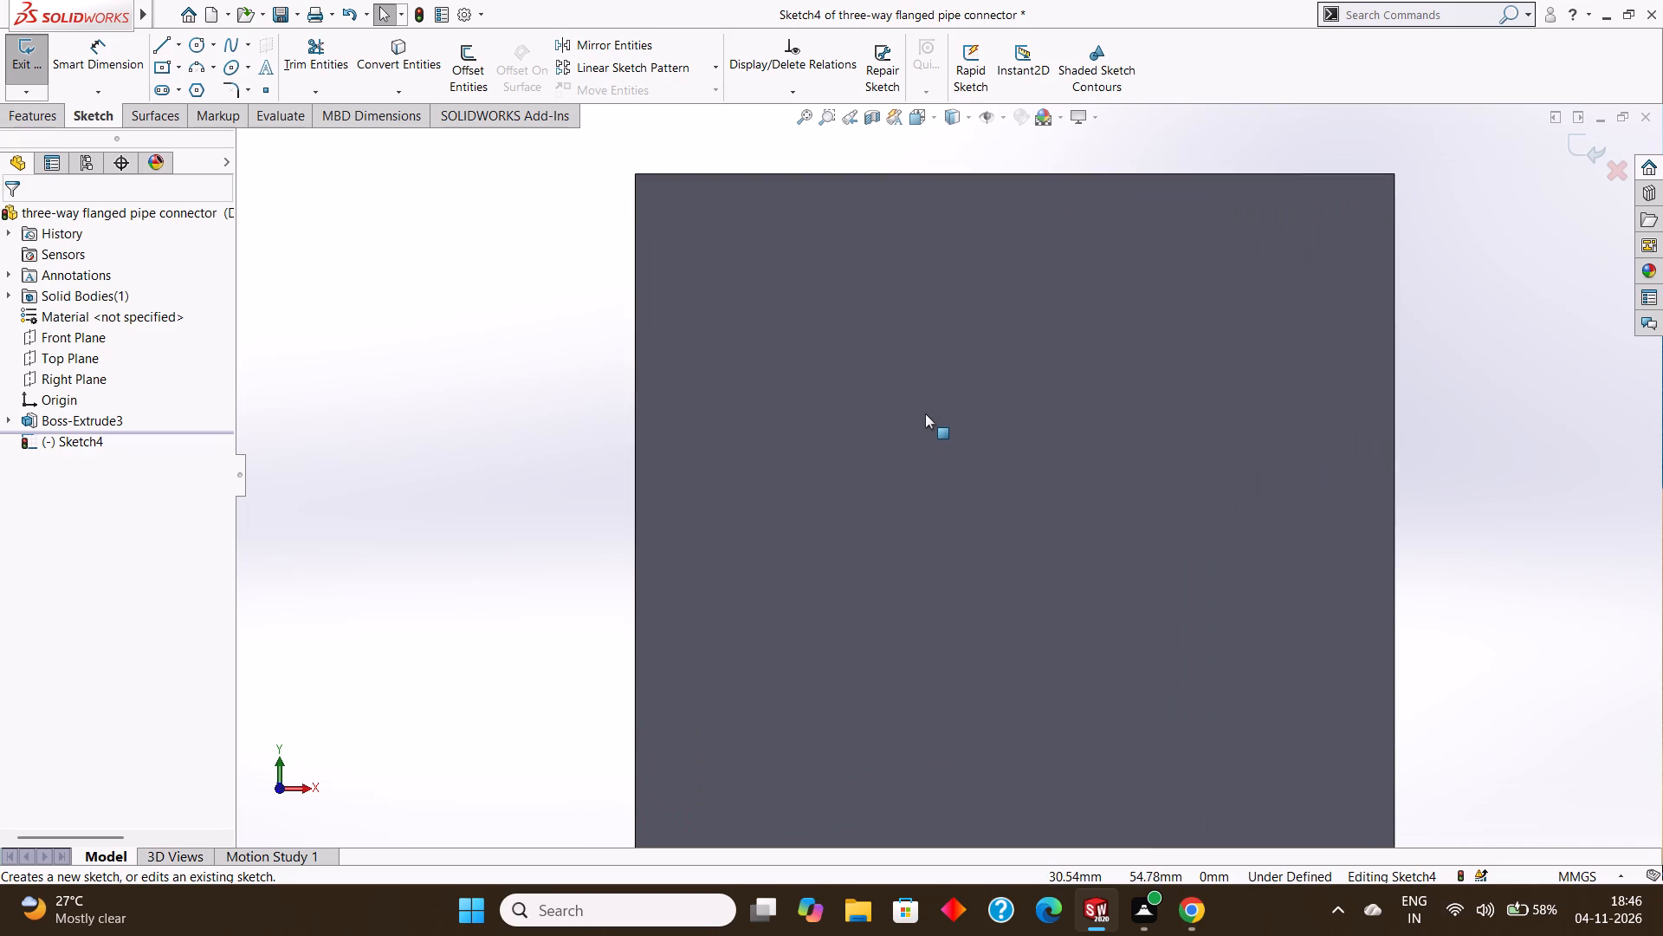
{"action": "scroll", "coordinate": [925, 413], "scroll_direction": "up", "scroll_amount": 1}
{"action": "scroll", "coordinate": [1034, 429], "scroll_direction": "up", "scroll_amount": 2}
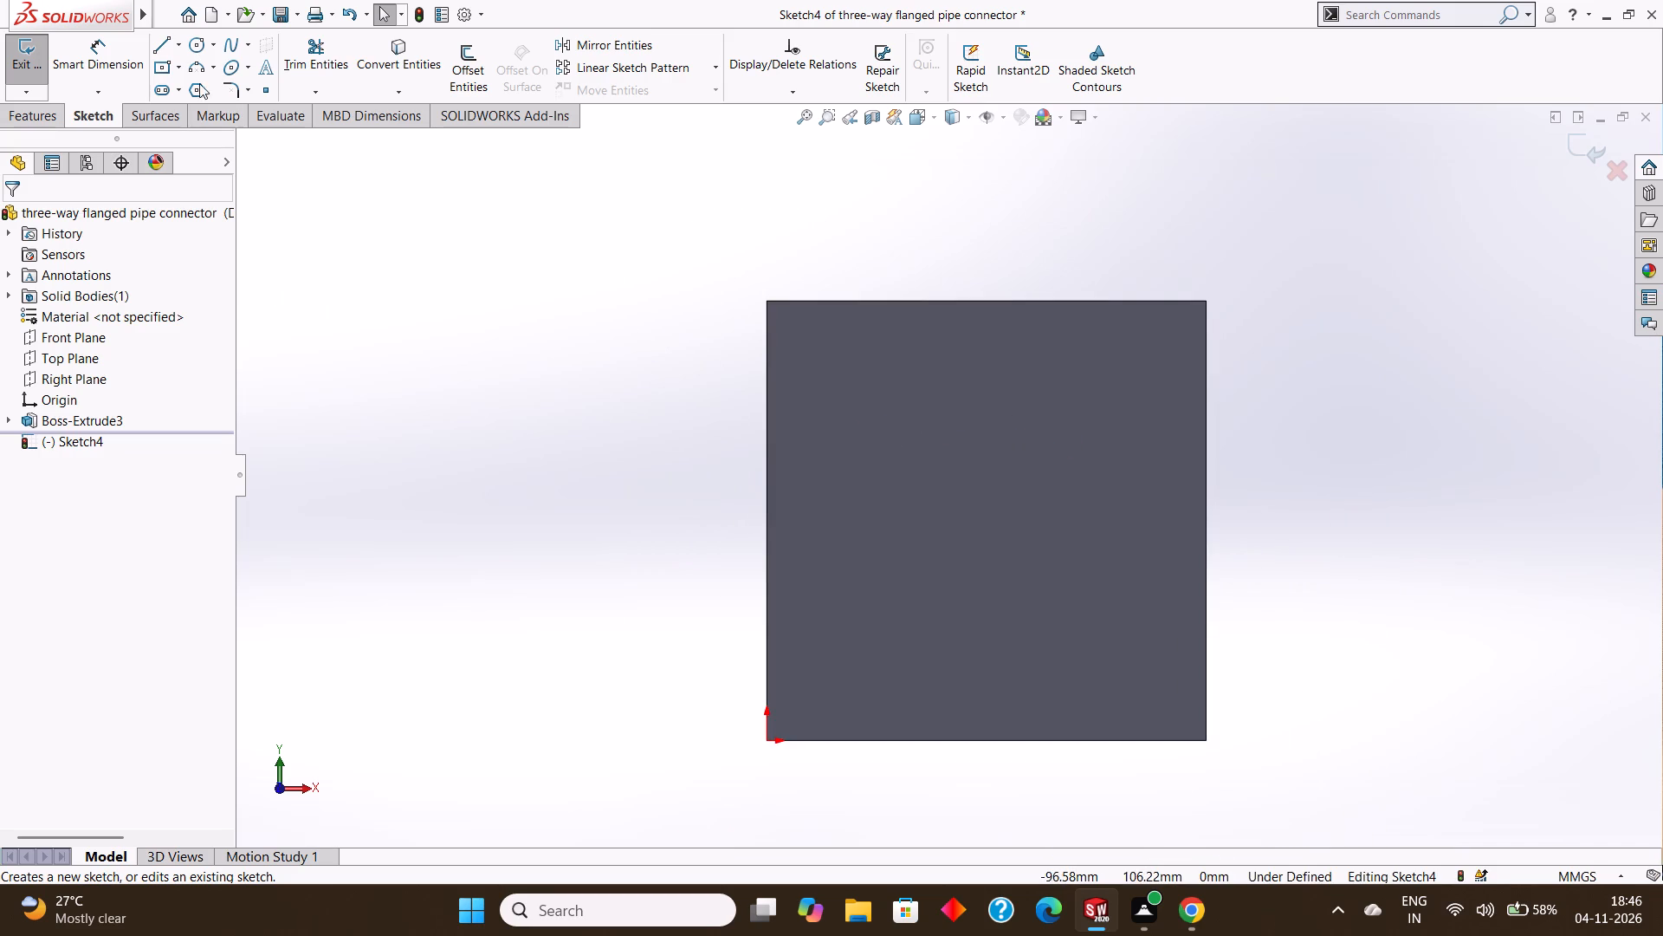
{"action": "left_click", "coordinate": [195, 47]}
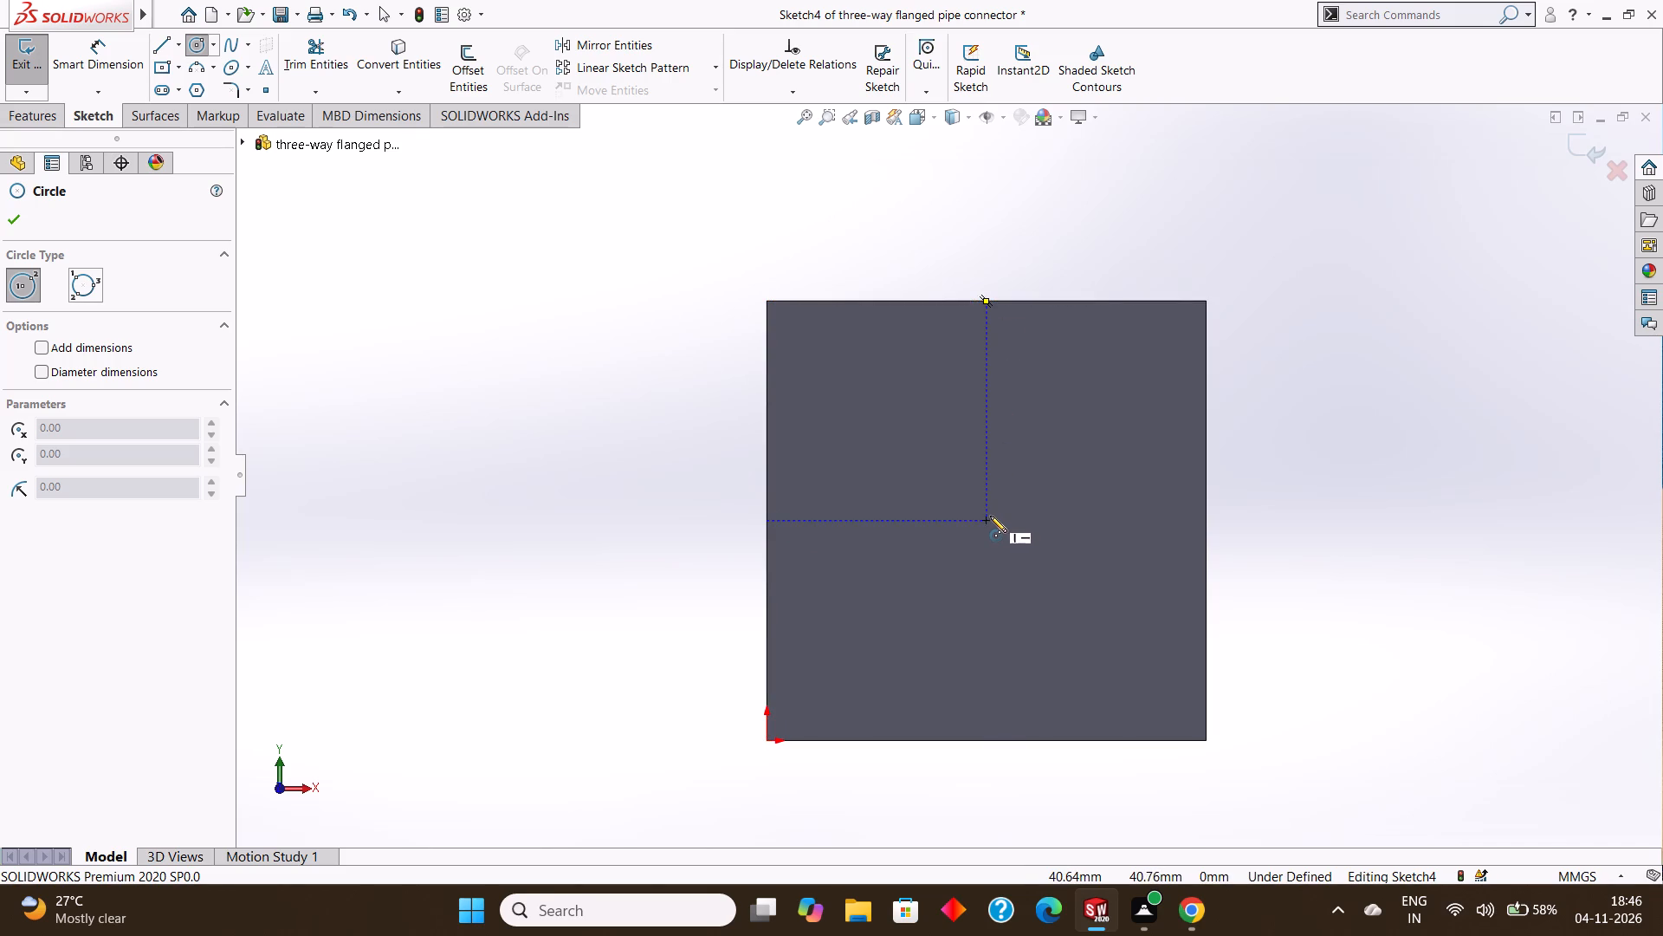
{"action": "left_click_drag", "start_coordinate": [987, 519], "coordinate": [1041, 561]}
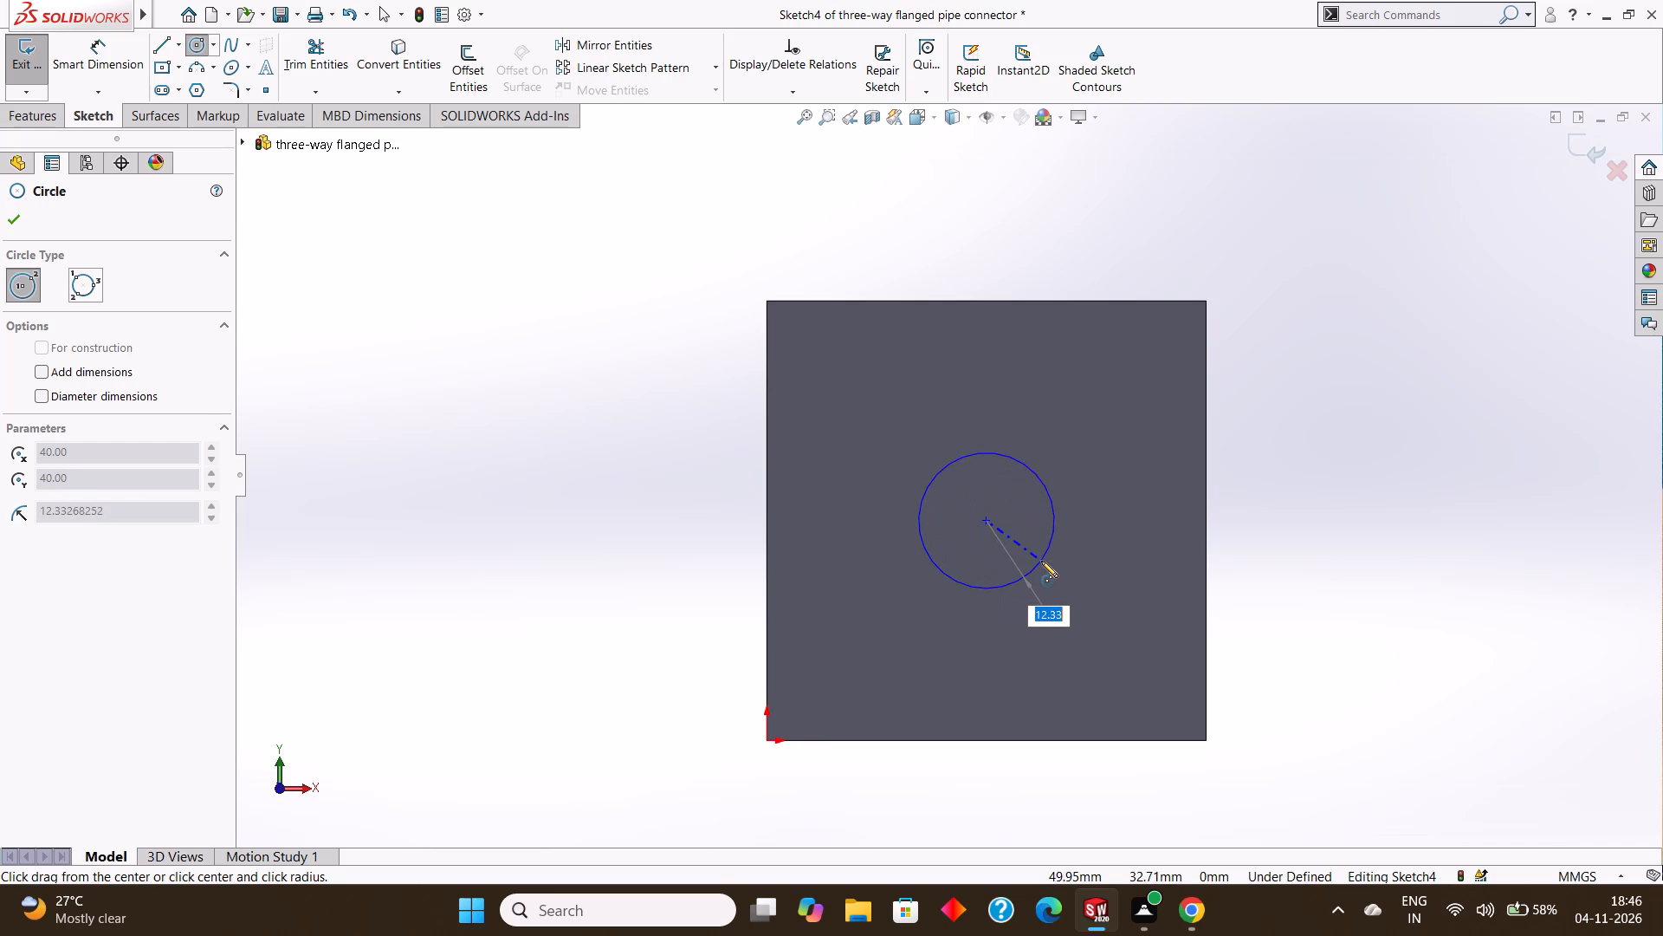
{"action": "left_click_drag", "start_coordinate": [1041, 561], "coordinate": [1056, 566]}
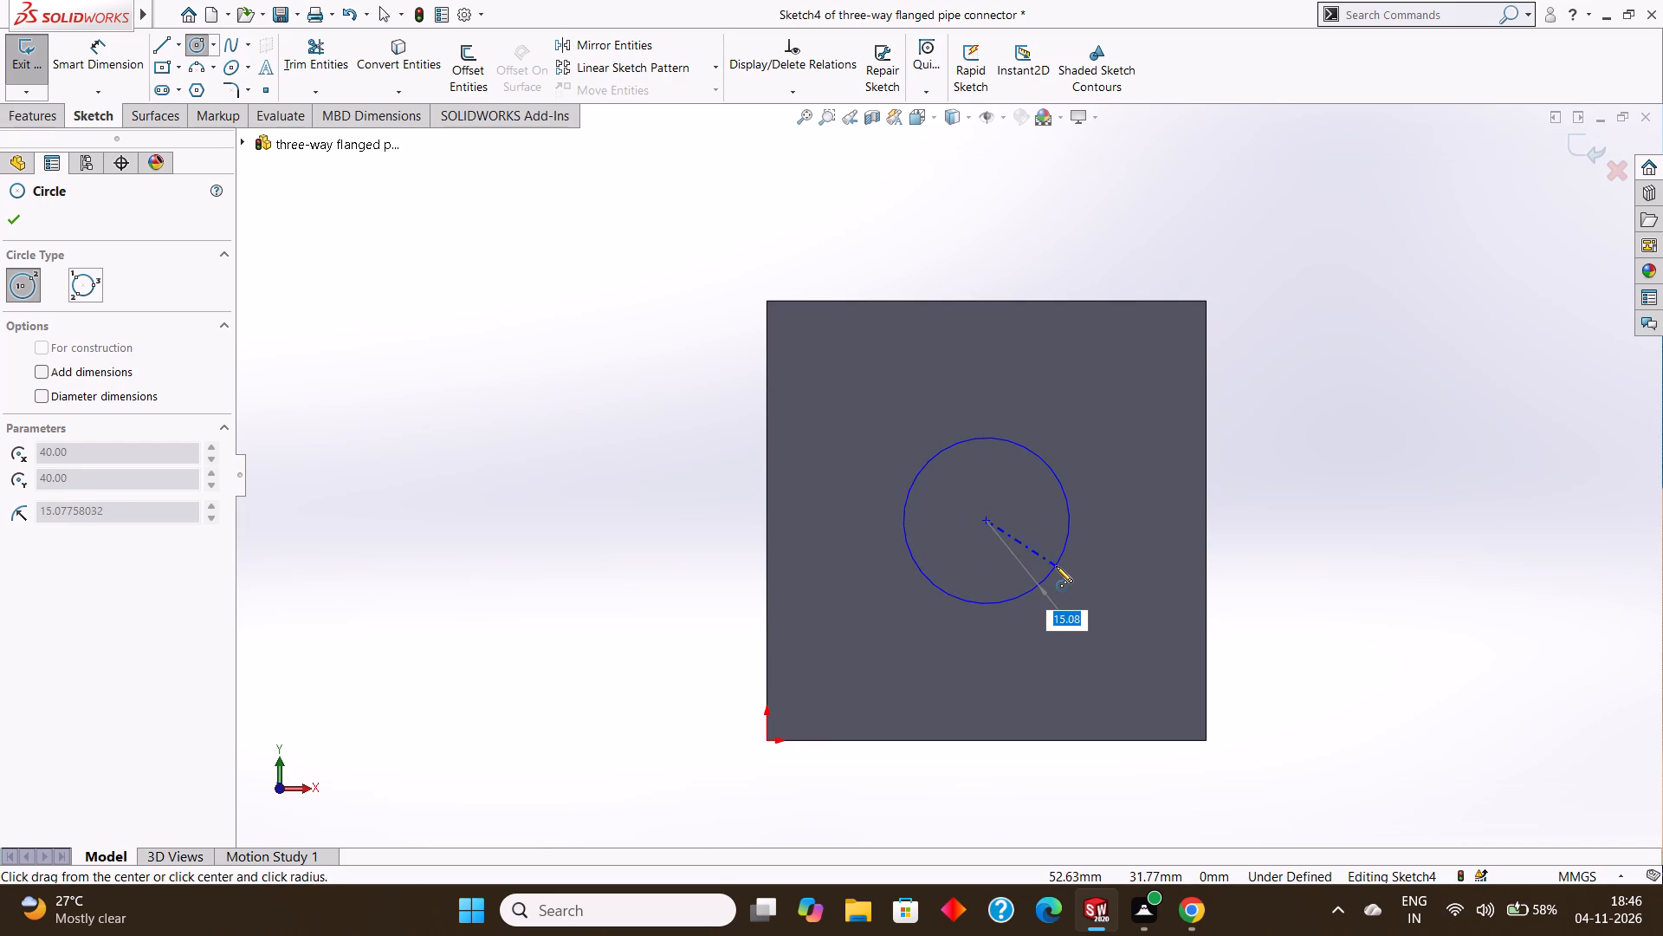
{"action": "left_click_drag", "start_coordinate": [1056, 566], "coordinate": [1059, 567]}
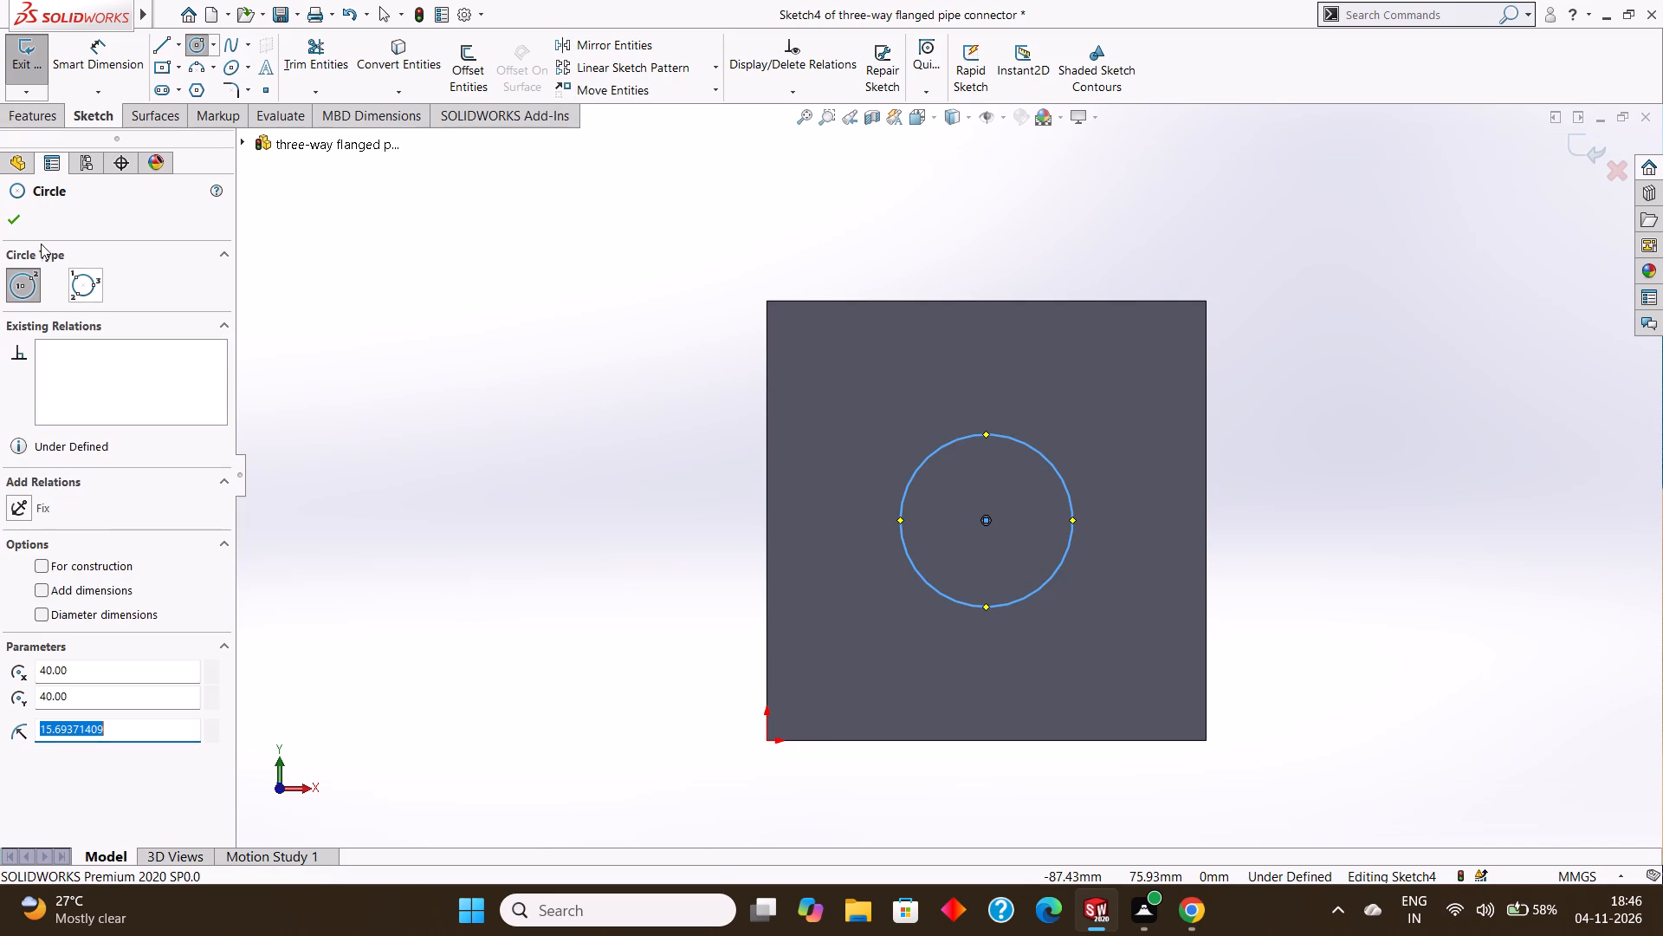
Set the radius of the circle on the square plate's face to 15 mm.
{"action": "key", "text": "BackSpace"}
{"action": "type", "text": "15"}
{"action": "key", "text": "Return"}
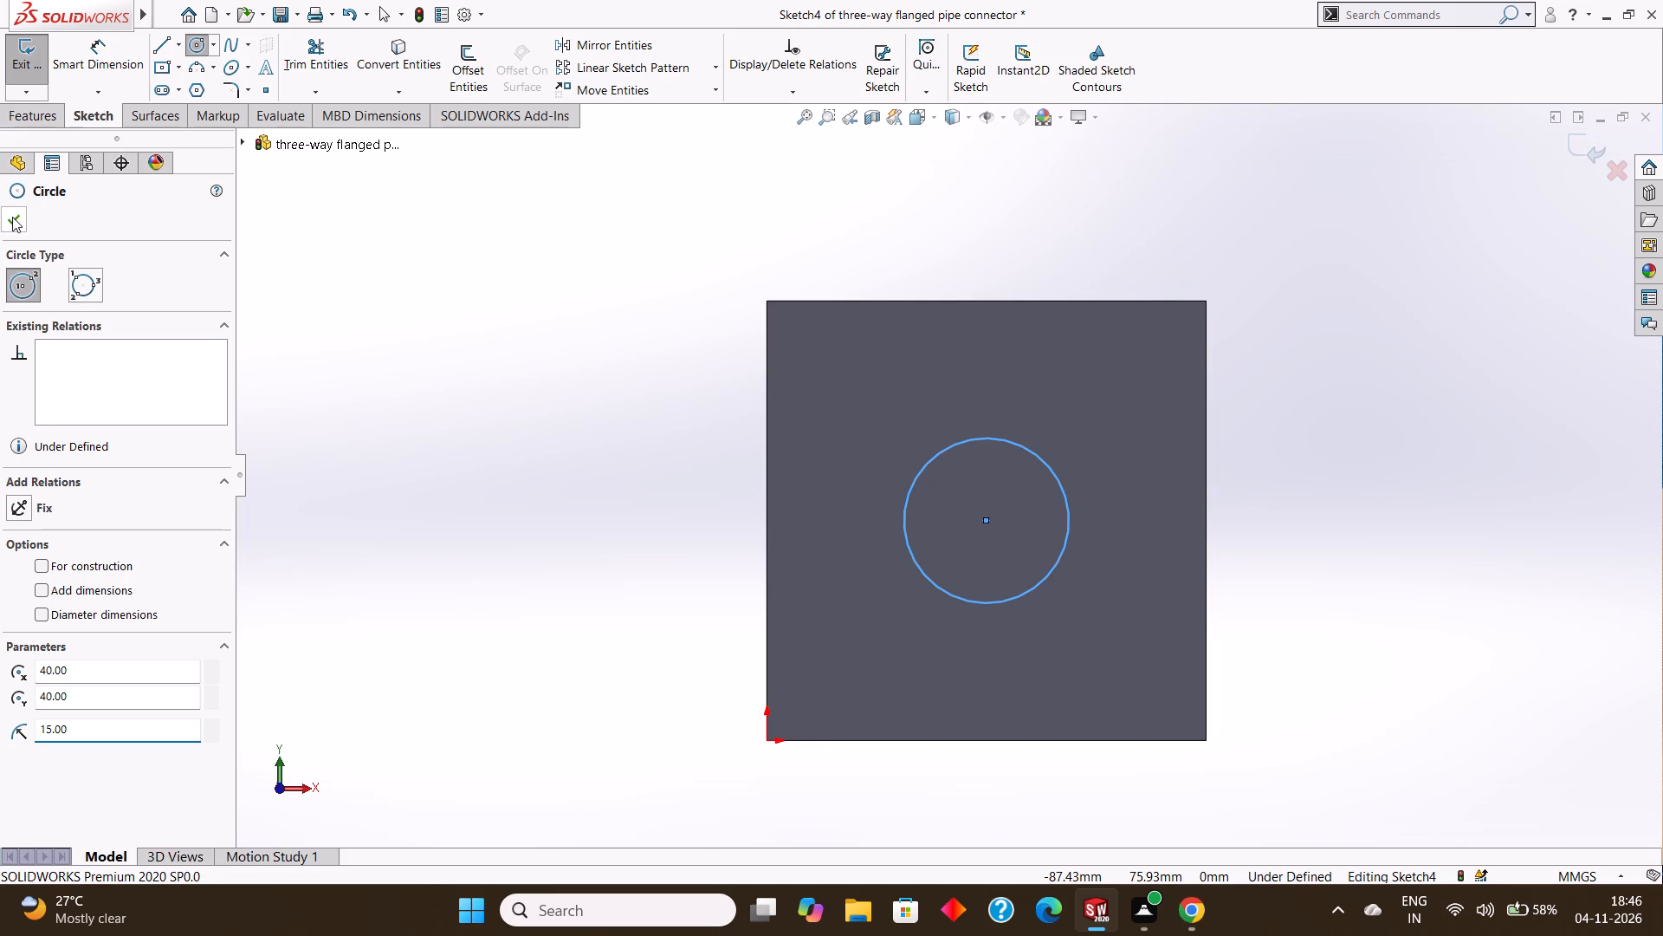
{"action": "left_click", "coordinate": [12, 217]}
Add a 30 mm diameter dimension to the circle, placed beside the plate.
{"action": "left_click", "coordinate": [87, 62]}
{"action": "left_click", "coordinate": [1023, 441]}
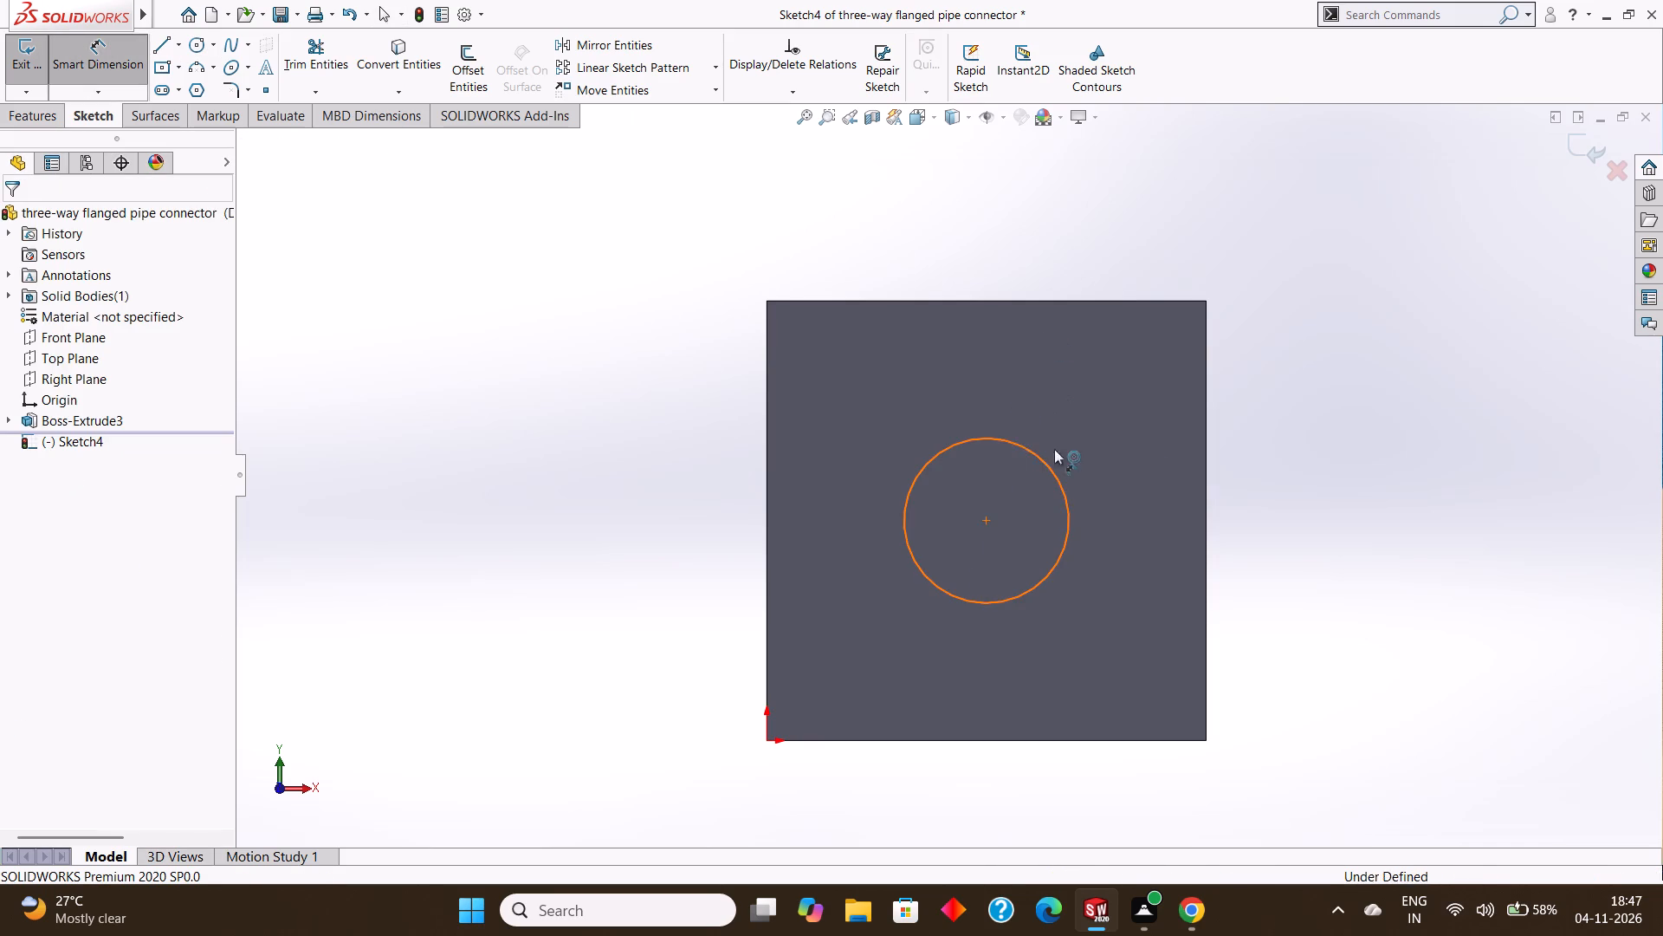
{"action": "left_click", "coordinate": [1355, 468]}
{"action": "left_click", "coordinate": [1278, 448]}
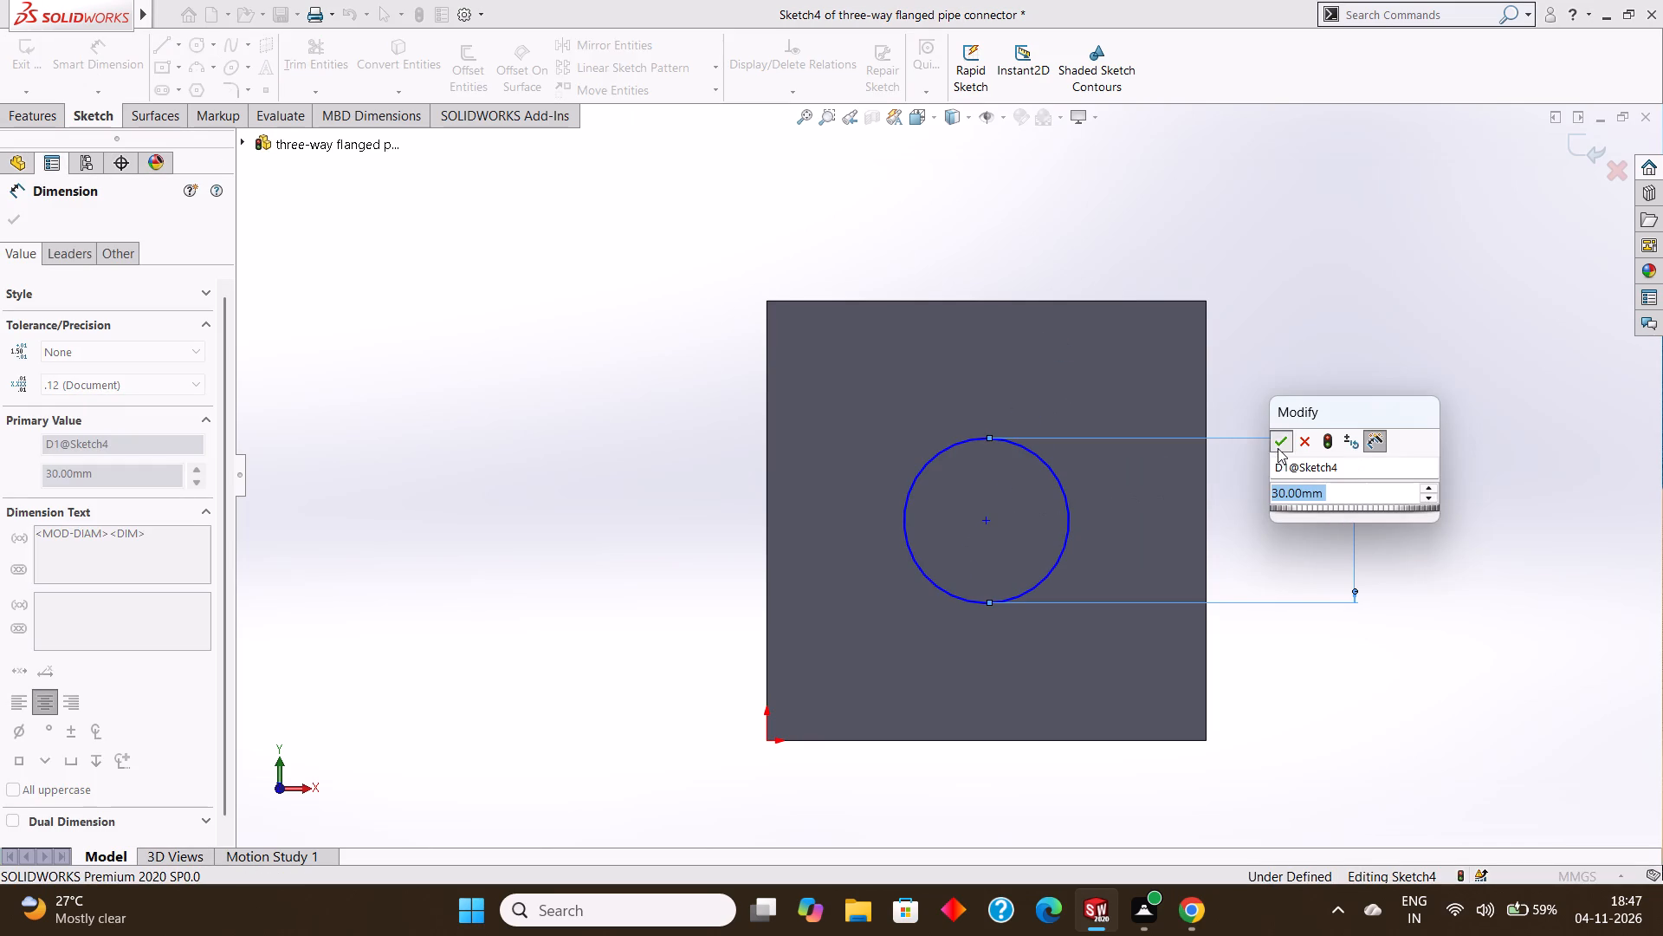
{"action": "left_click", "coordinate": [12, 223]}
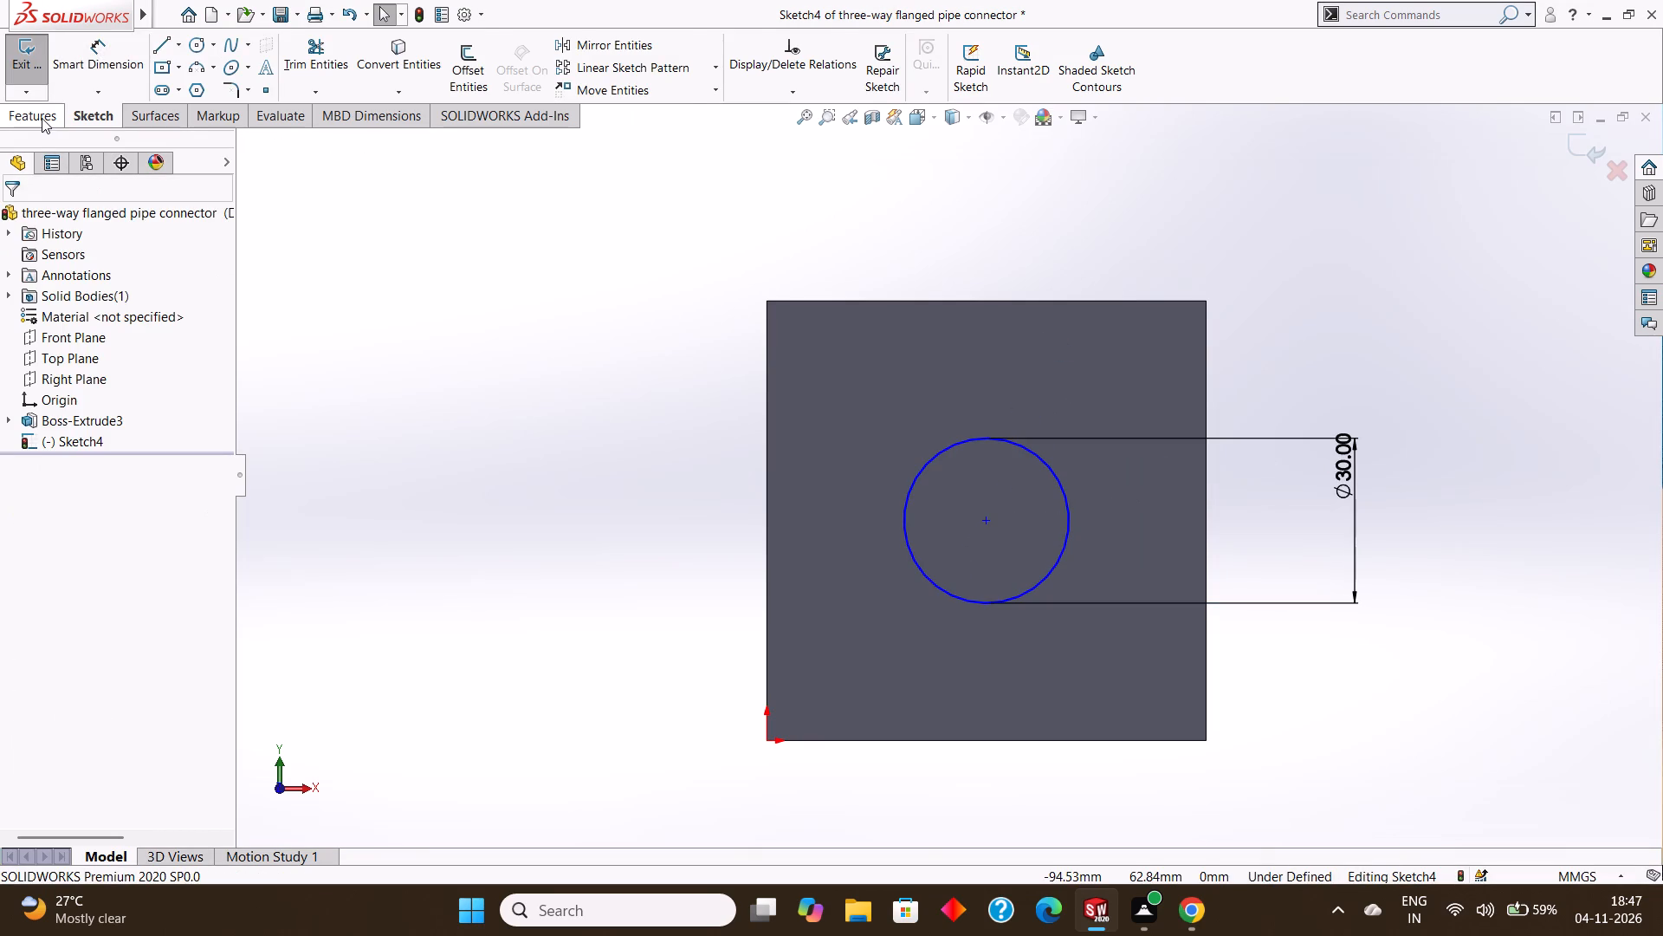
Start a blind boss extrusion of the 30 mm circle outward from the plate's face.
{"action": "left_click", "coordinate": [42, 118]}
{"action": "left_click", "coordinate": [423, 306]}
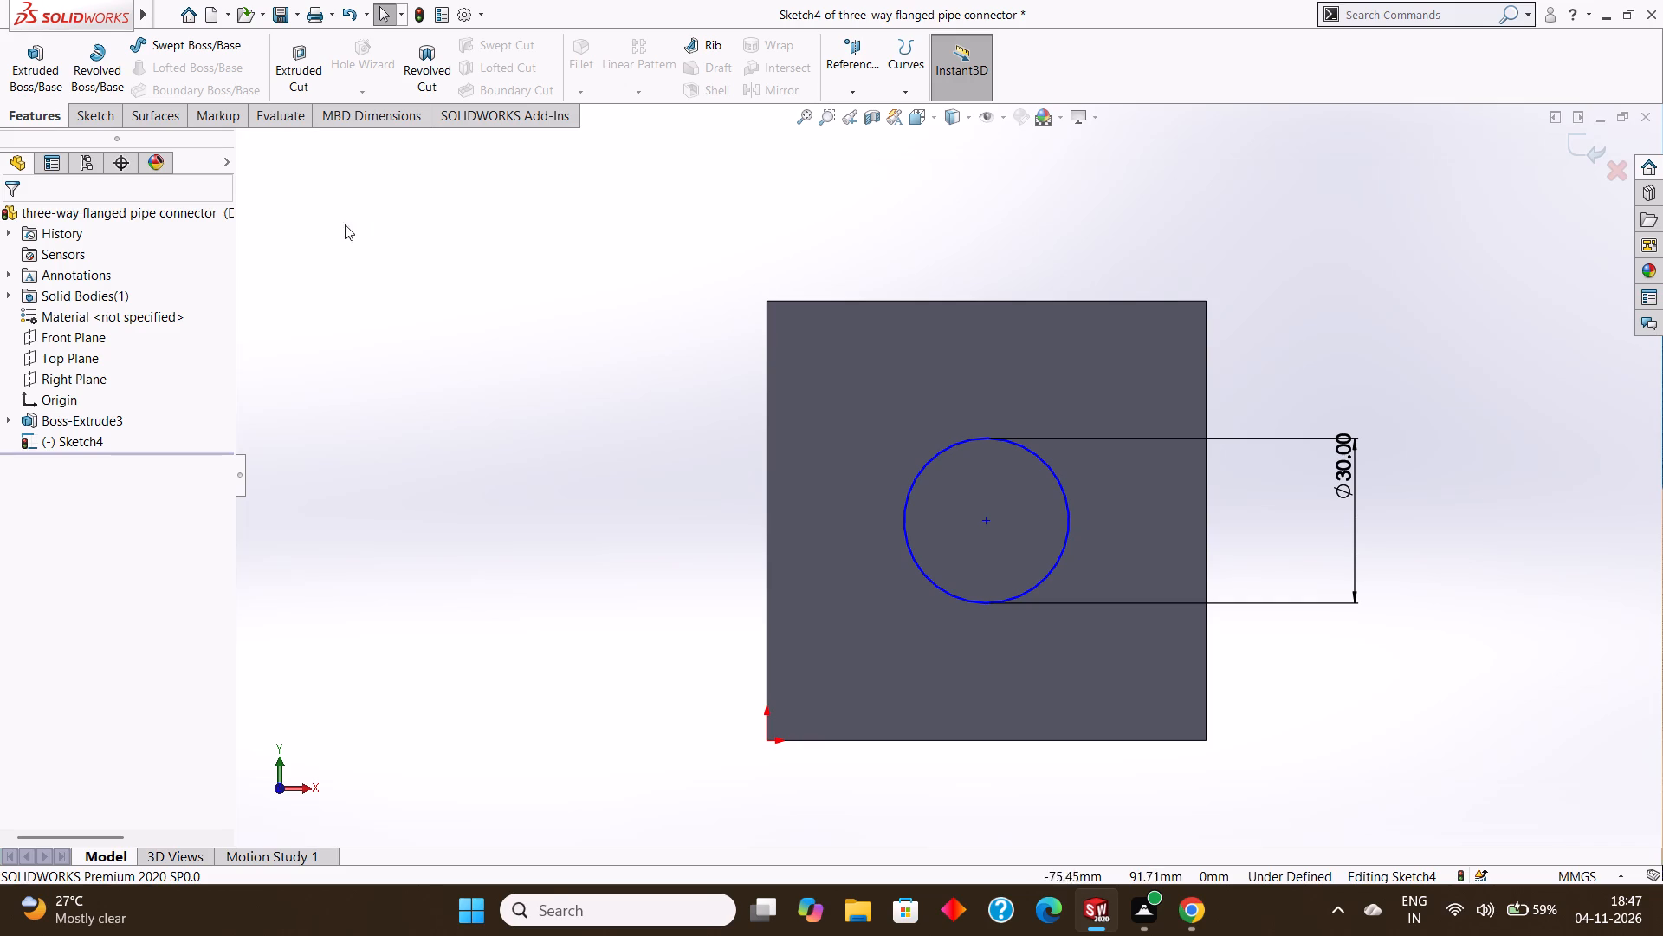
{"action": "left_click", "coordinate": [34, 61]}
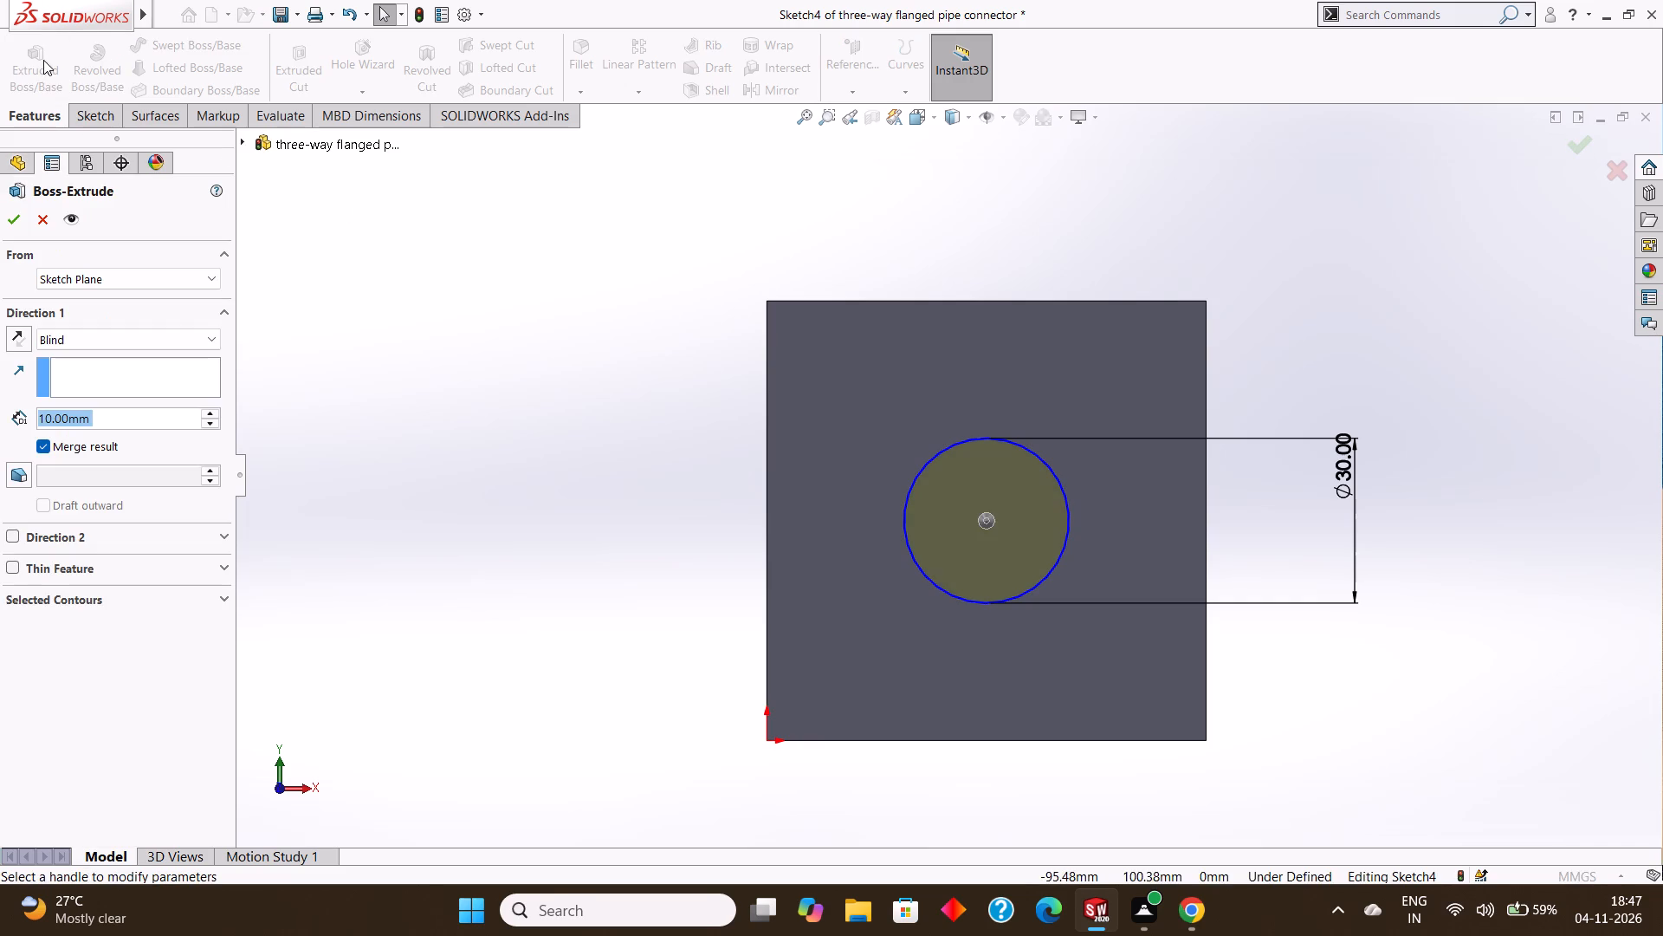
{"action": "middle_click_drag", "start_coordinate": [725, 510], "coordinate": [733, 394]}
{"action": "middle_click_drag", "start_coordinate": [675, 483], "coordinate": [683, 412]}
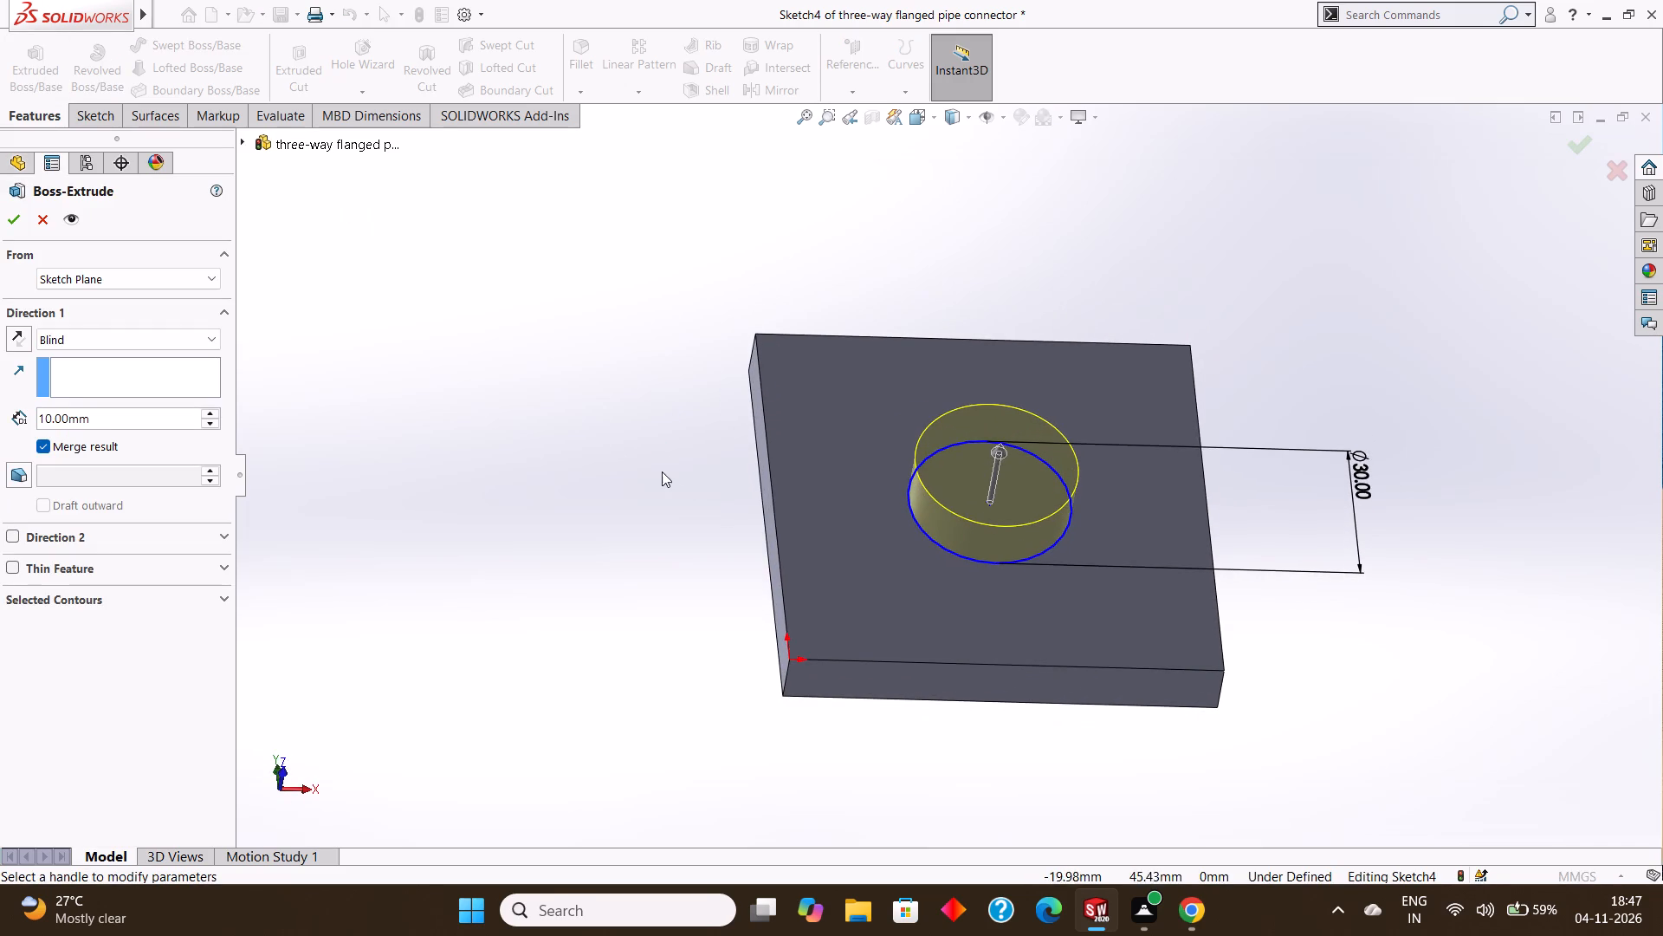
{"action": "middle_click_drag", "start_coordinate": [662, 471], "coordinate": [668, 432]}
{"action": "middle_click_drag", "start_coordinate": [644, 480], "coordinate": [644, 440]}
{"action": "middle_click_drag", "start_coordinate": [640, 469], "coordinate": [643, 446]}
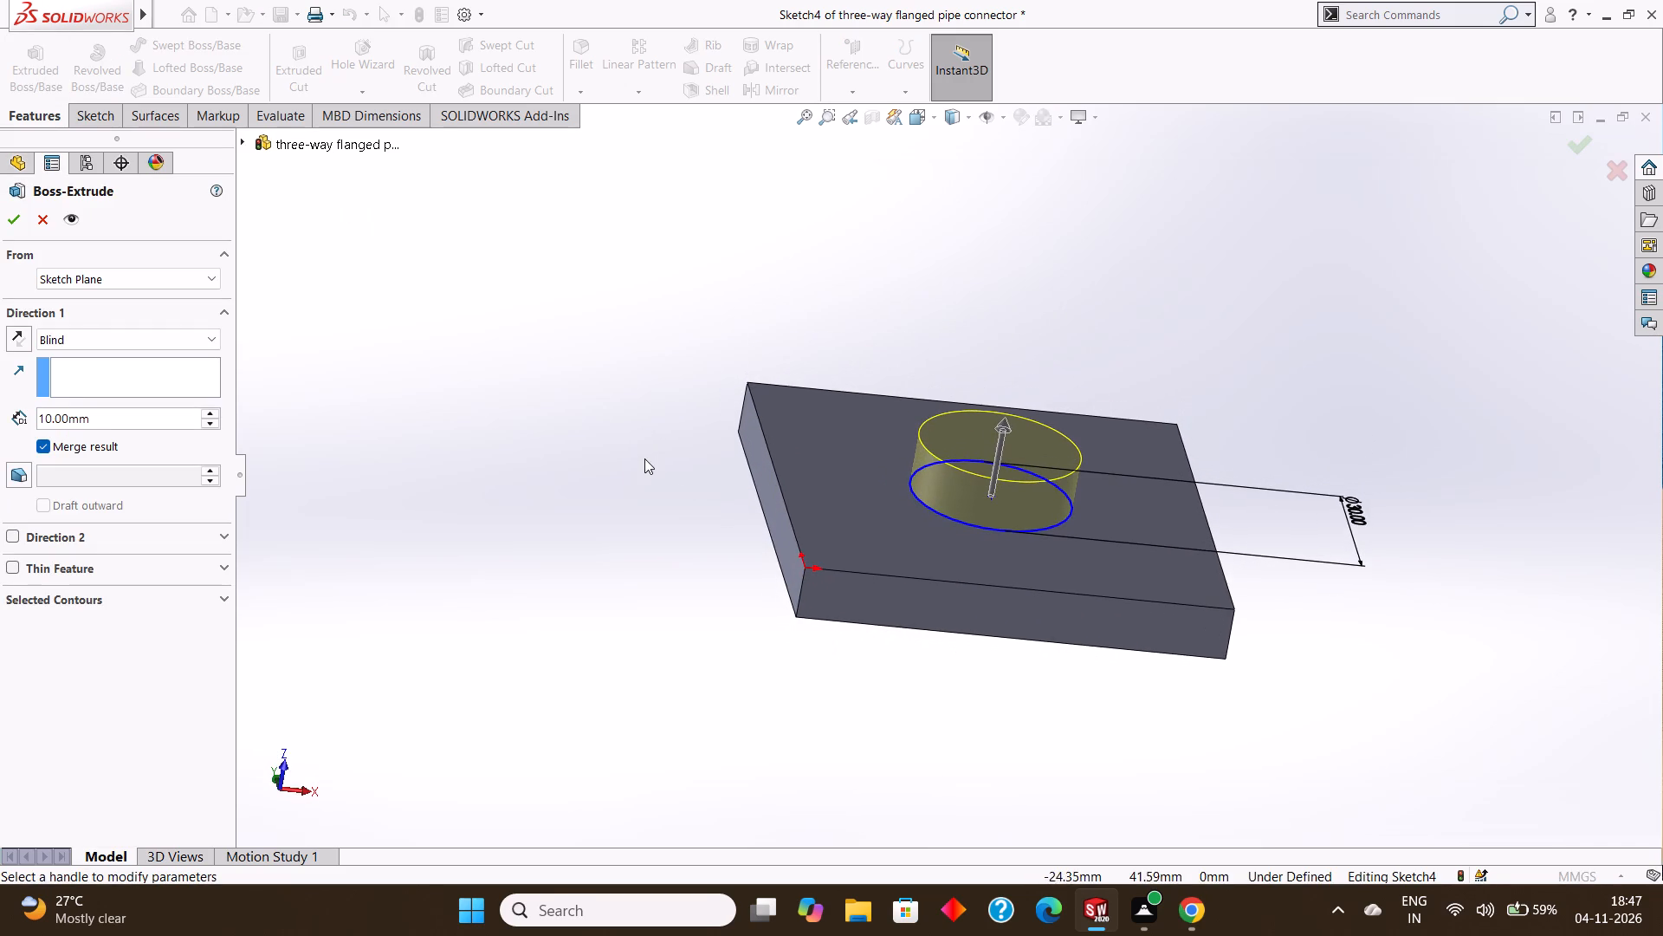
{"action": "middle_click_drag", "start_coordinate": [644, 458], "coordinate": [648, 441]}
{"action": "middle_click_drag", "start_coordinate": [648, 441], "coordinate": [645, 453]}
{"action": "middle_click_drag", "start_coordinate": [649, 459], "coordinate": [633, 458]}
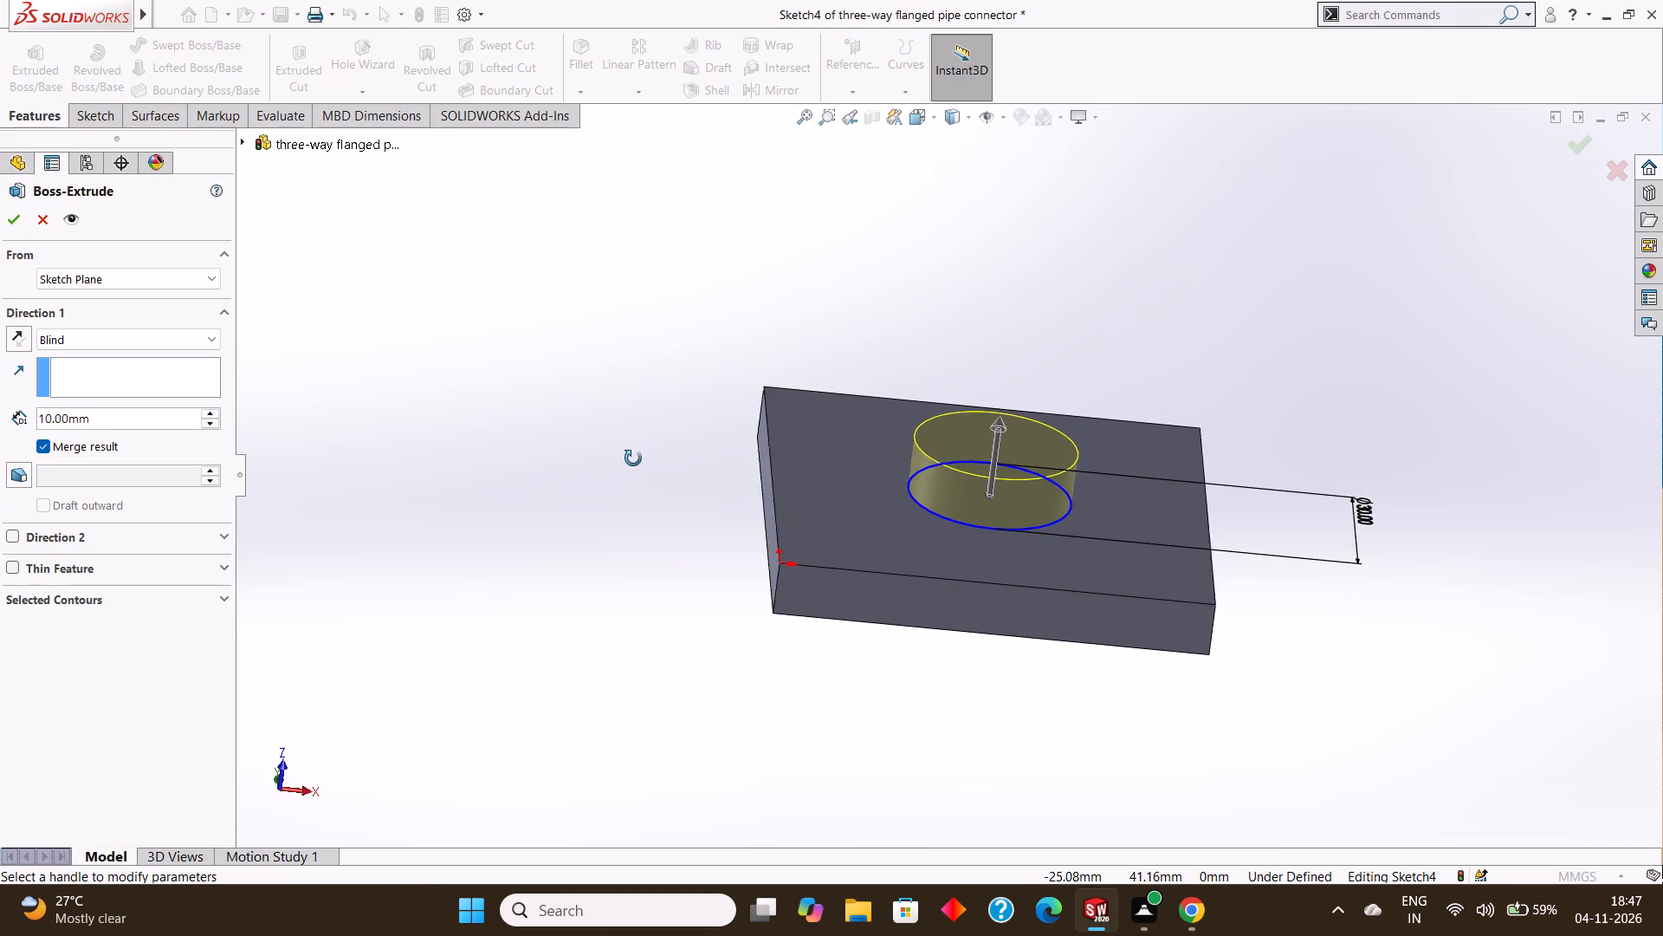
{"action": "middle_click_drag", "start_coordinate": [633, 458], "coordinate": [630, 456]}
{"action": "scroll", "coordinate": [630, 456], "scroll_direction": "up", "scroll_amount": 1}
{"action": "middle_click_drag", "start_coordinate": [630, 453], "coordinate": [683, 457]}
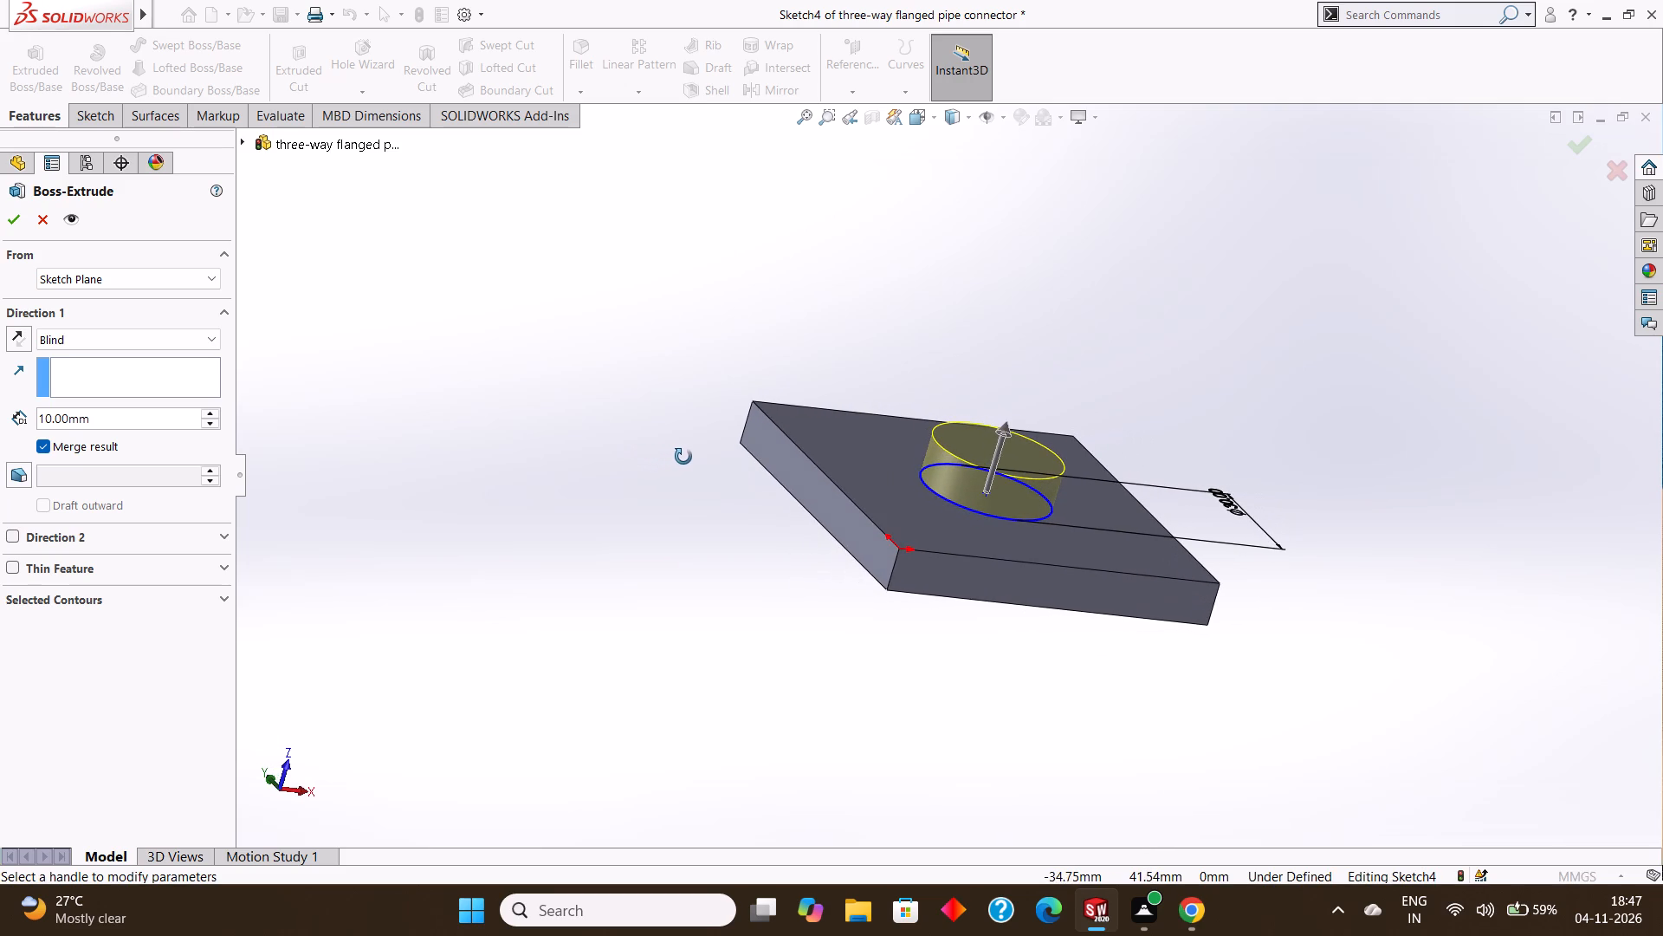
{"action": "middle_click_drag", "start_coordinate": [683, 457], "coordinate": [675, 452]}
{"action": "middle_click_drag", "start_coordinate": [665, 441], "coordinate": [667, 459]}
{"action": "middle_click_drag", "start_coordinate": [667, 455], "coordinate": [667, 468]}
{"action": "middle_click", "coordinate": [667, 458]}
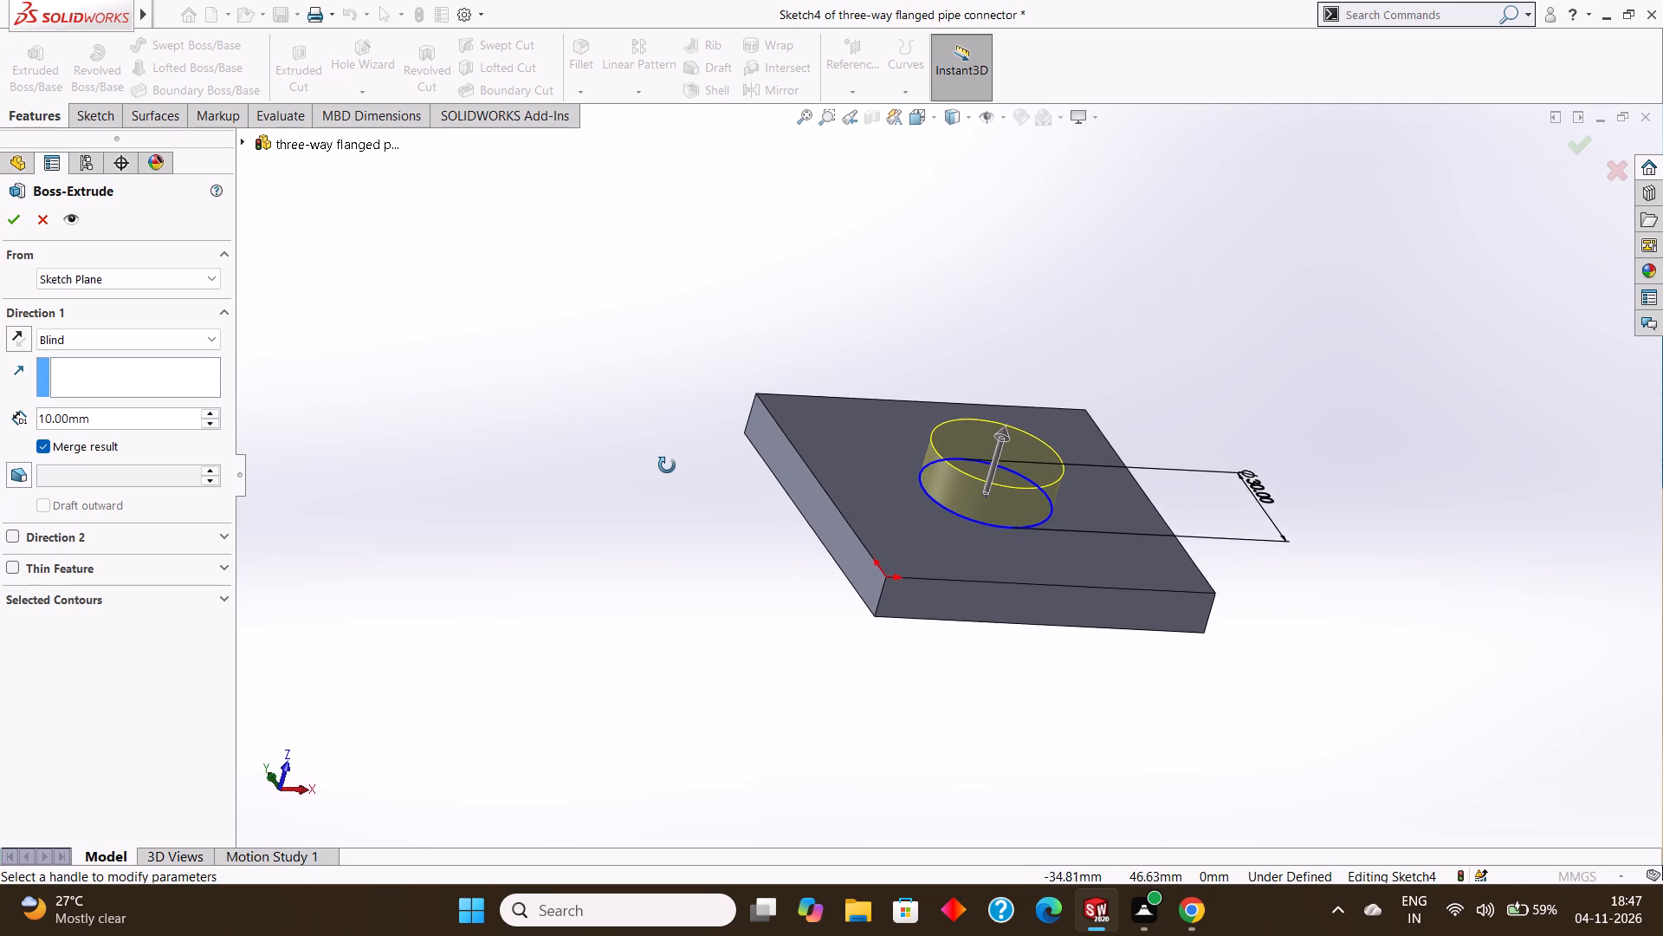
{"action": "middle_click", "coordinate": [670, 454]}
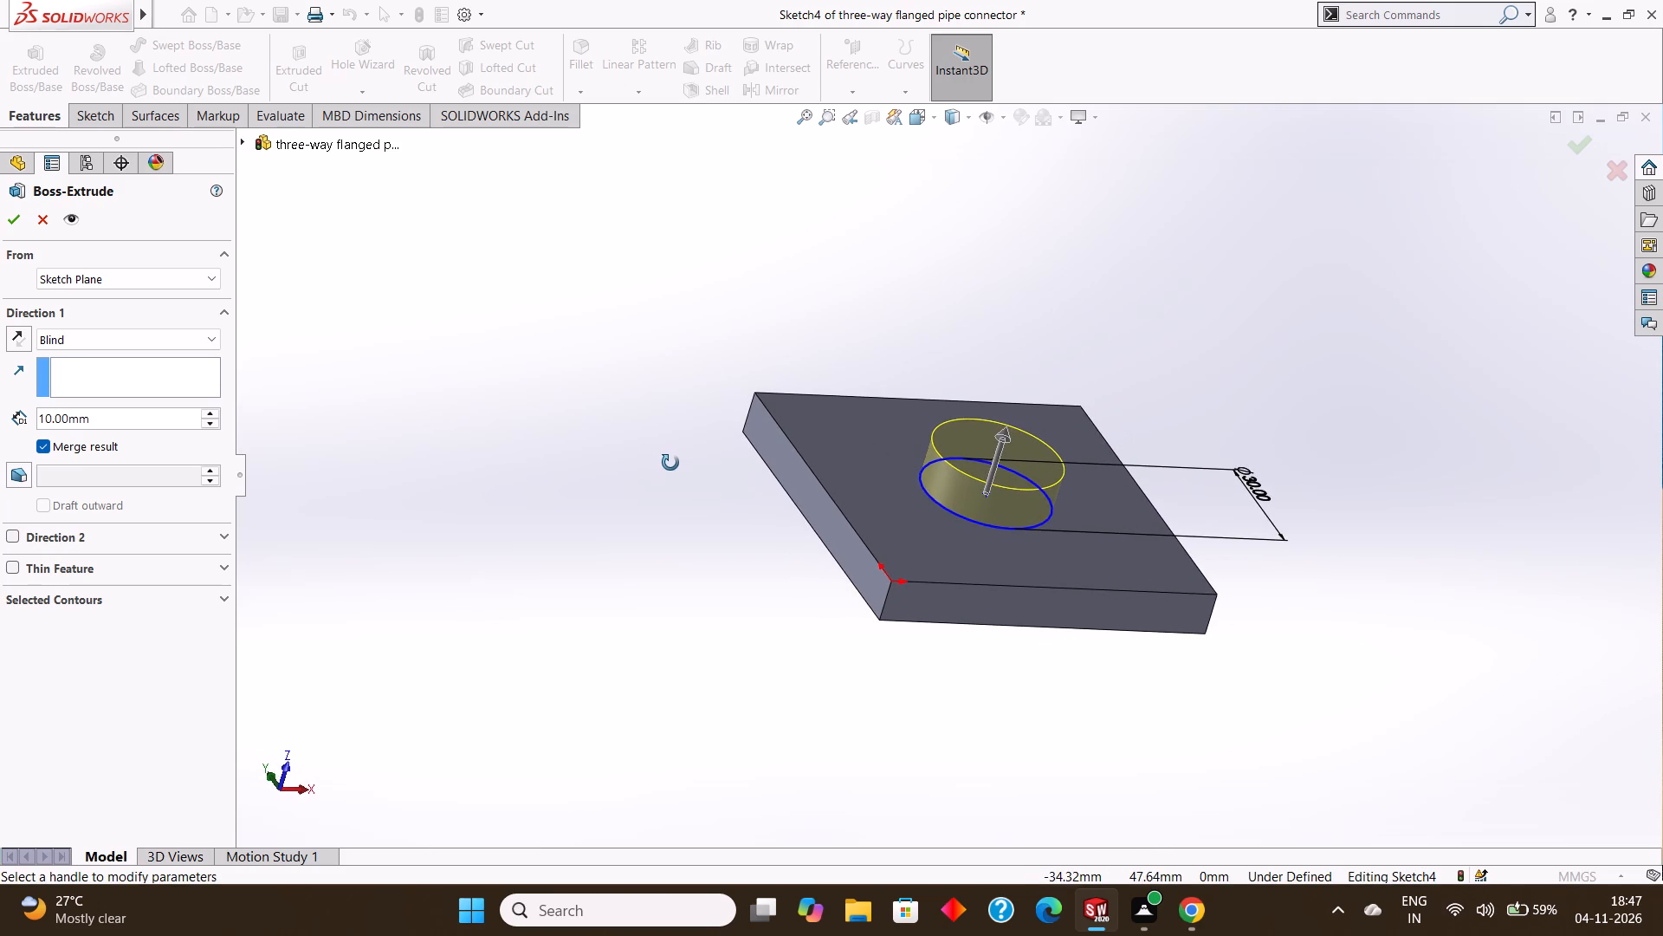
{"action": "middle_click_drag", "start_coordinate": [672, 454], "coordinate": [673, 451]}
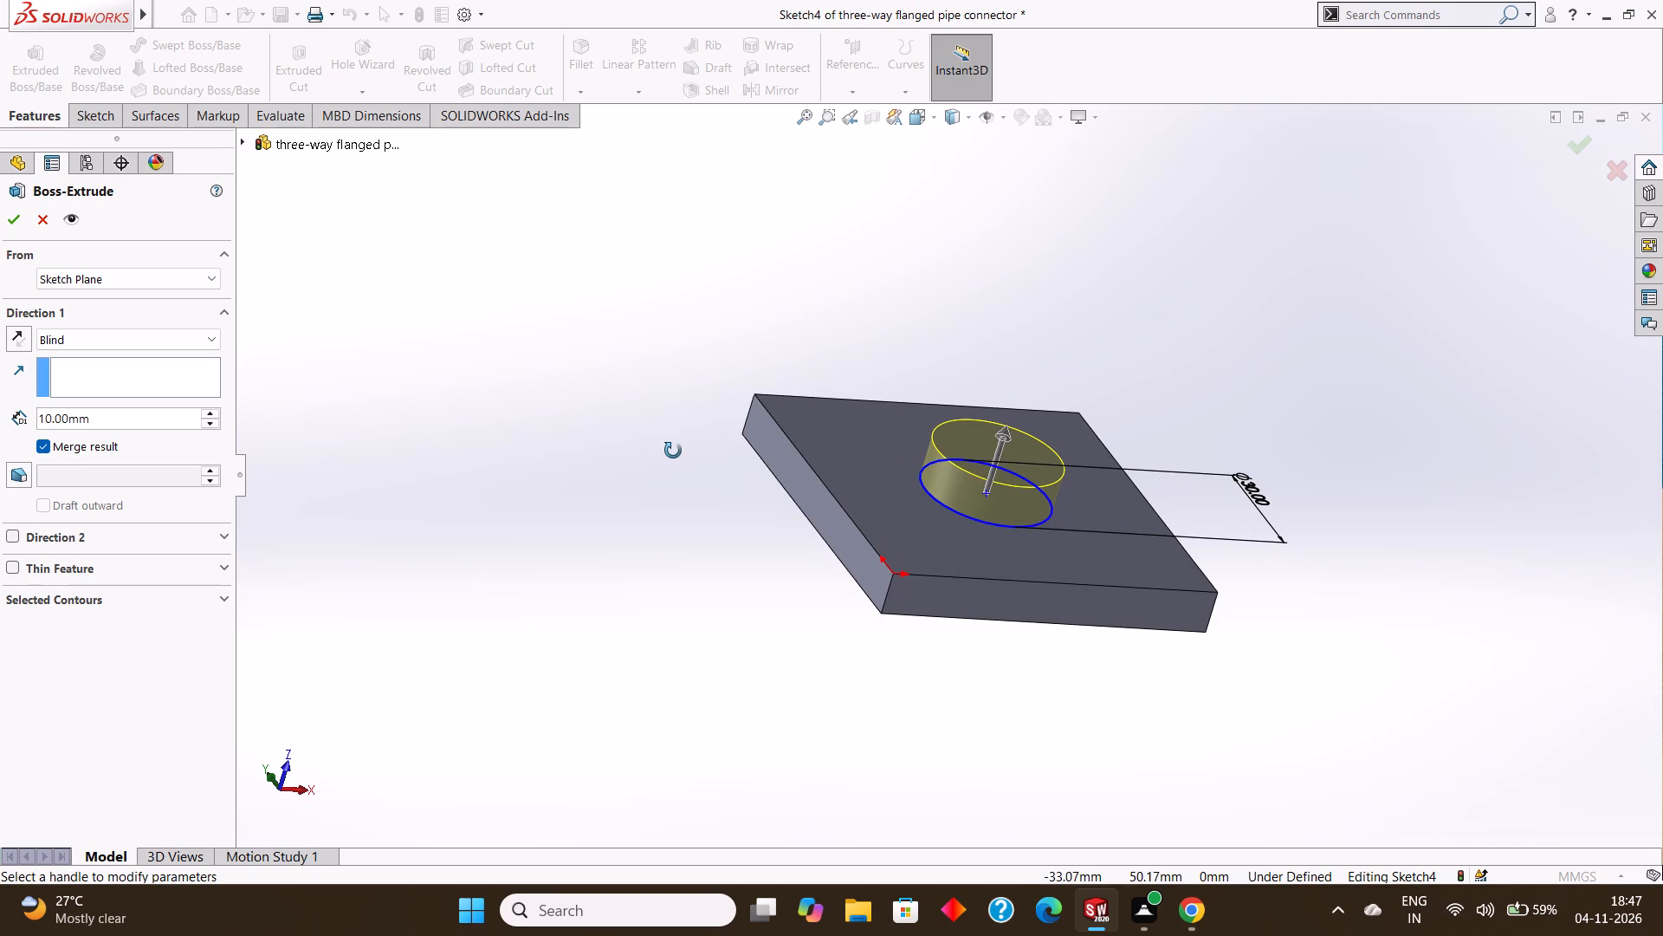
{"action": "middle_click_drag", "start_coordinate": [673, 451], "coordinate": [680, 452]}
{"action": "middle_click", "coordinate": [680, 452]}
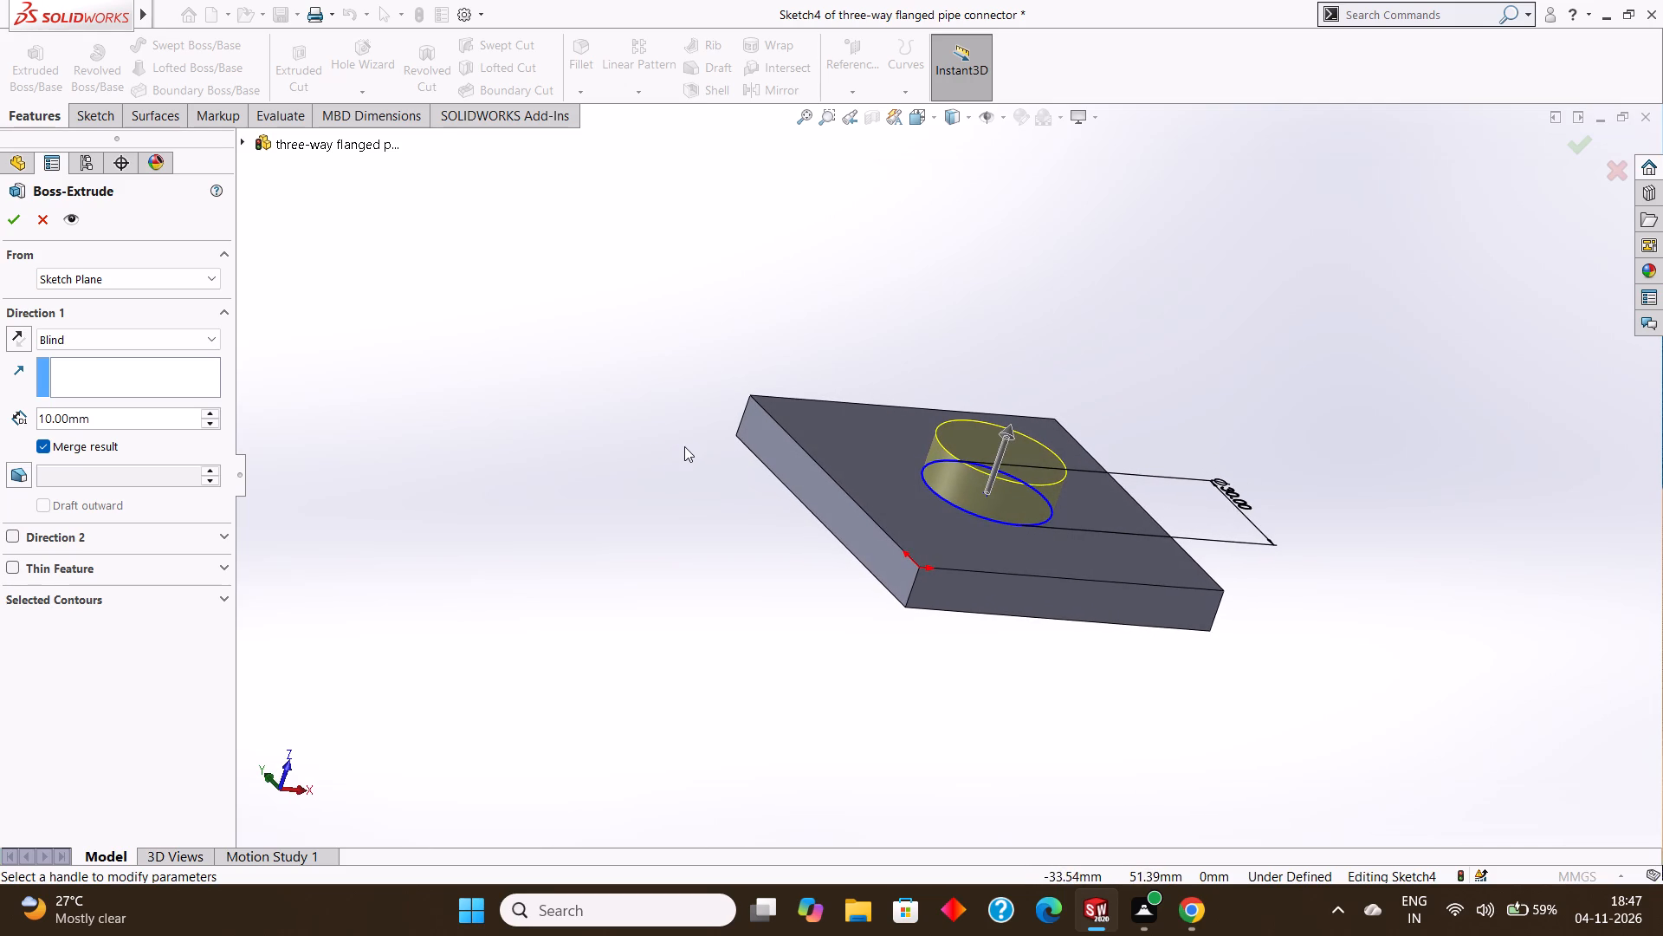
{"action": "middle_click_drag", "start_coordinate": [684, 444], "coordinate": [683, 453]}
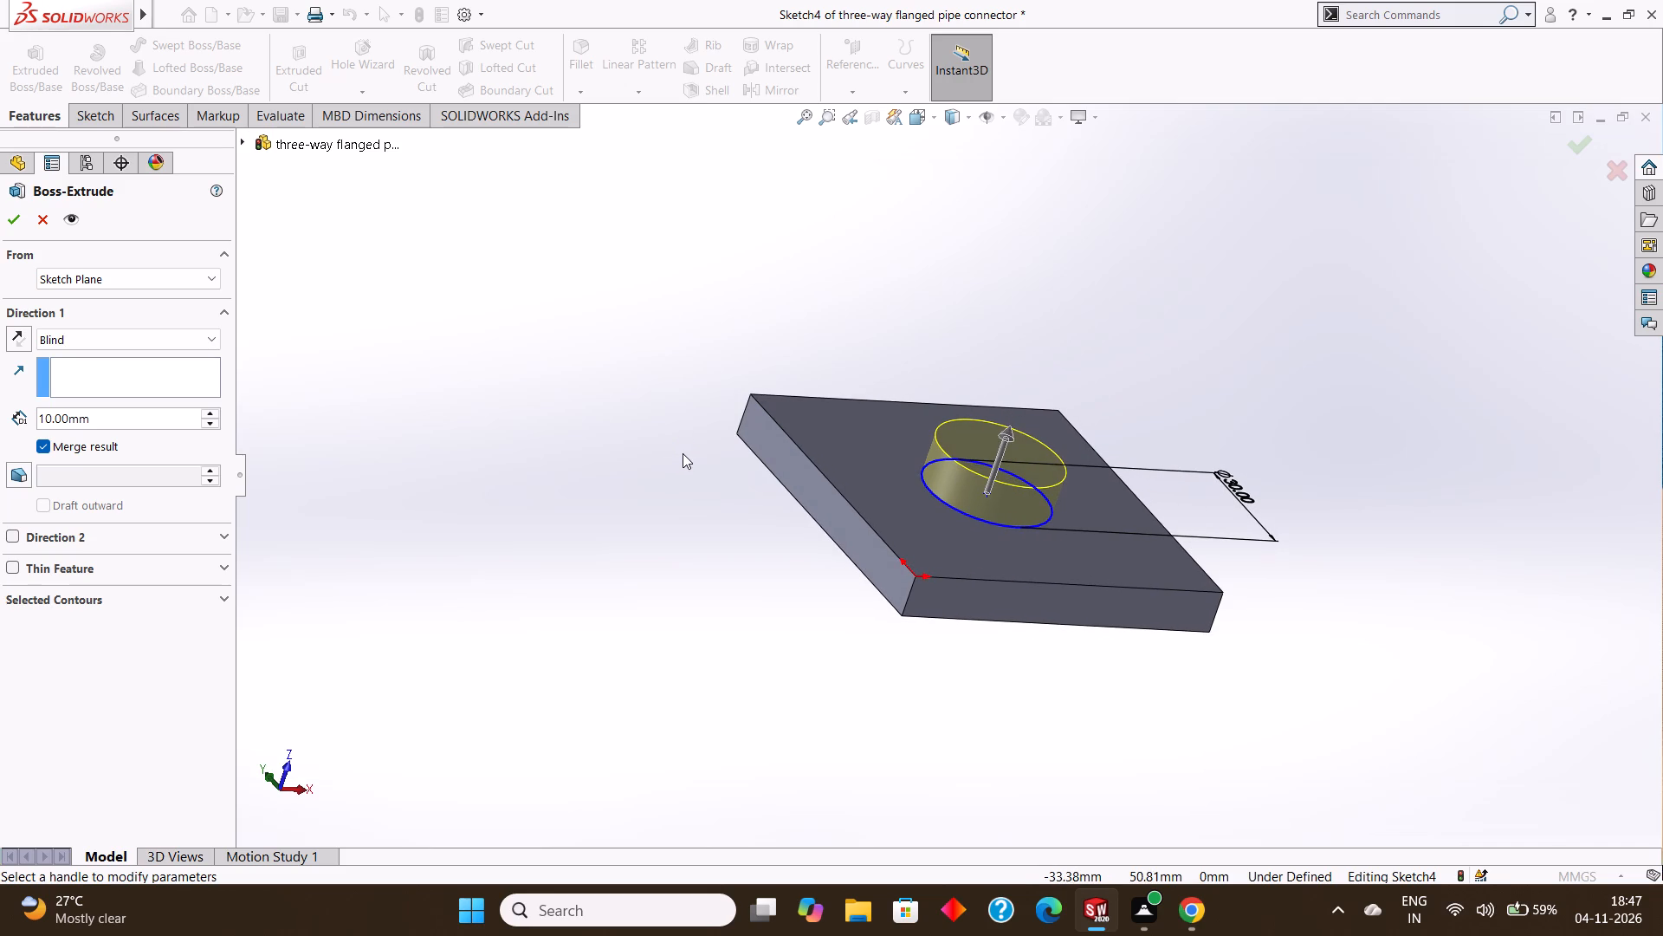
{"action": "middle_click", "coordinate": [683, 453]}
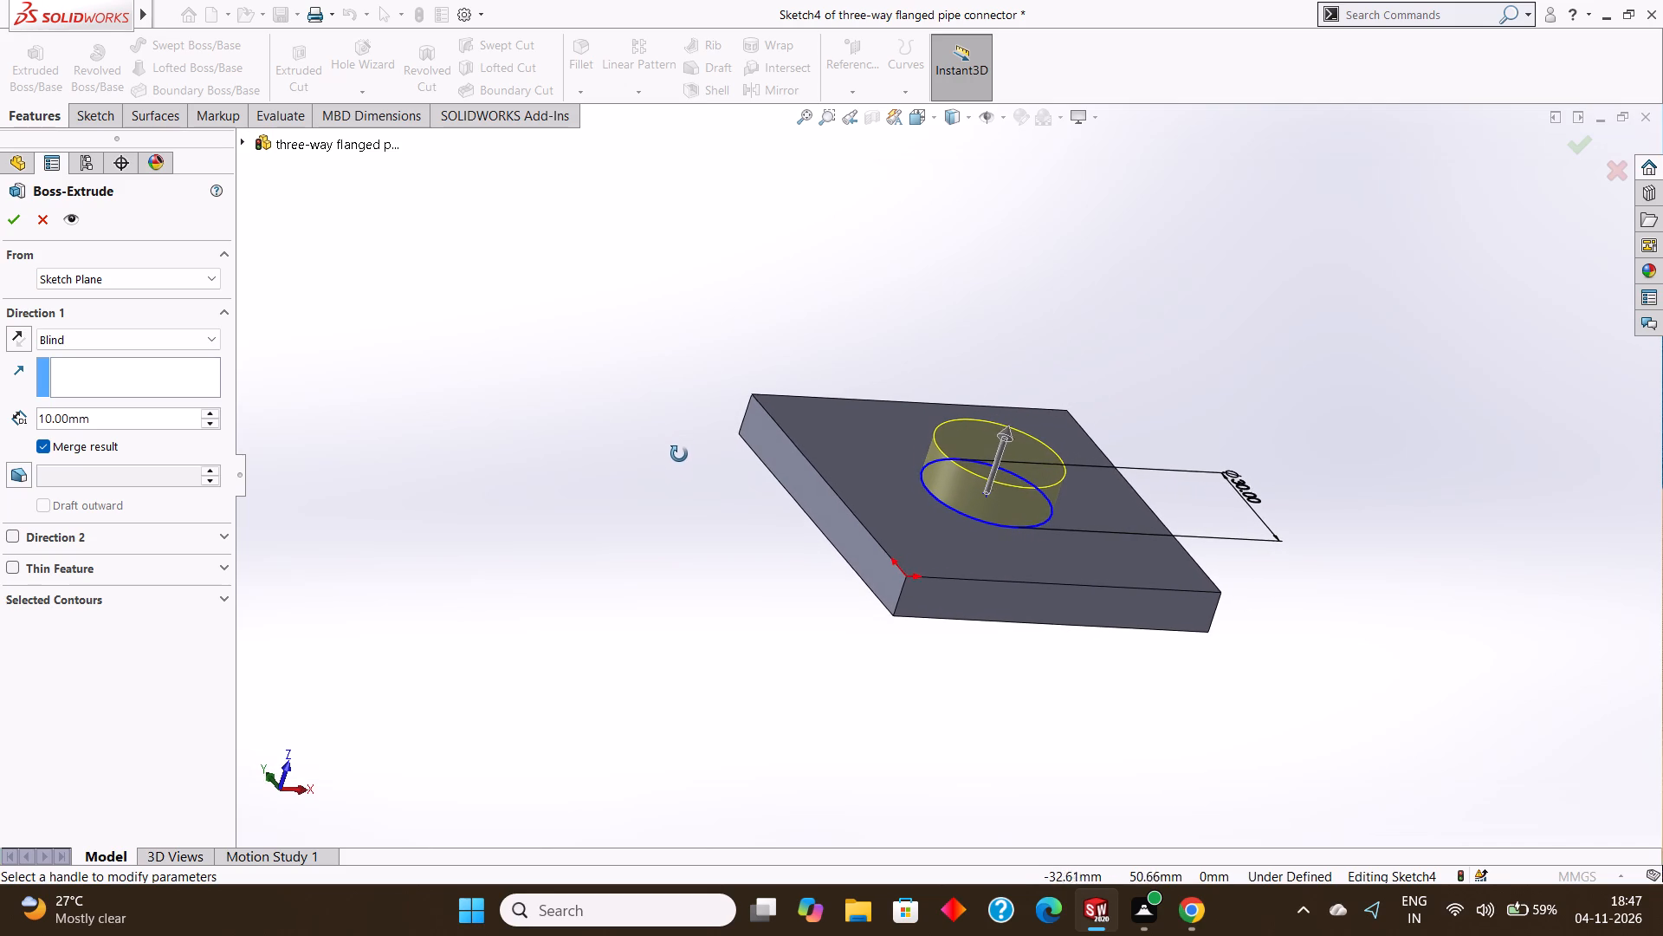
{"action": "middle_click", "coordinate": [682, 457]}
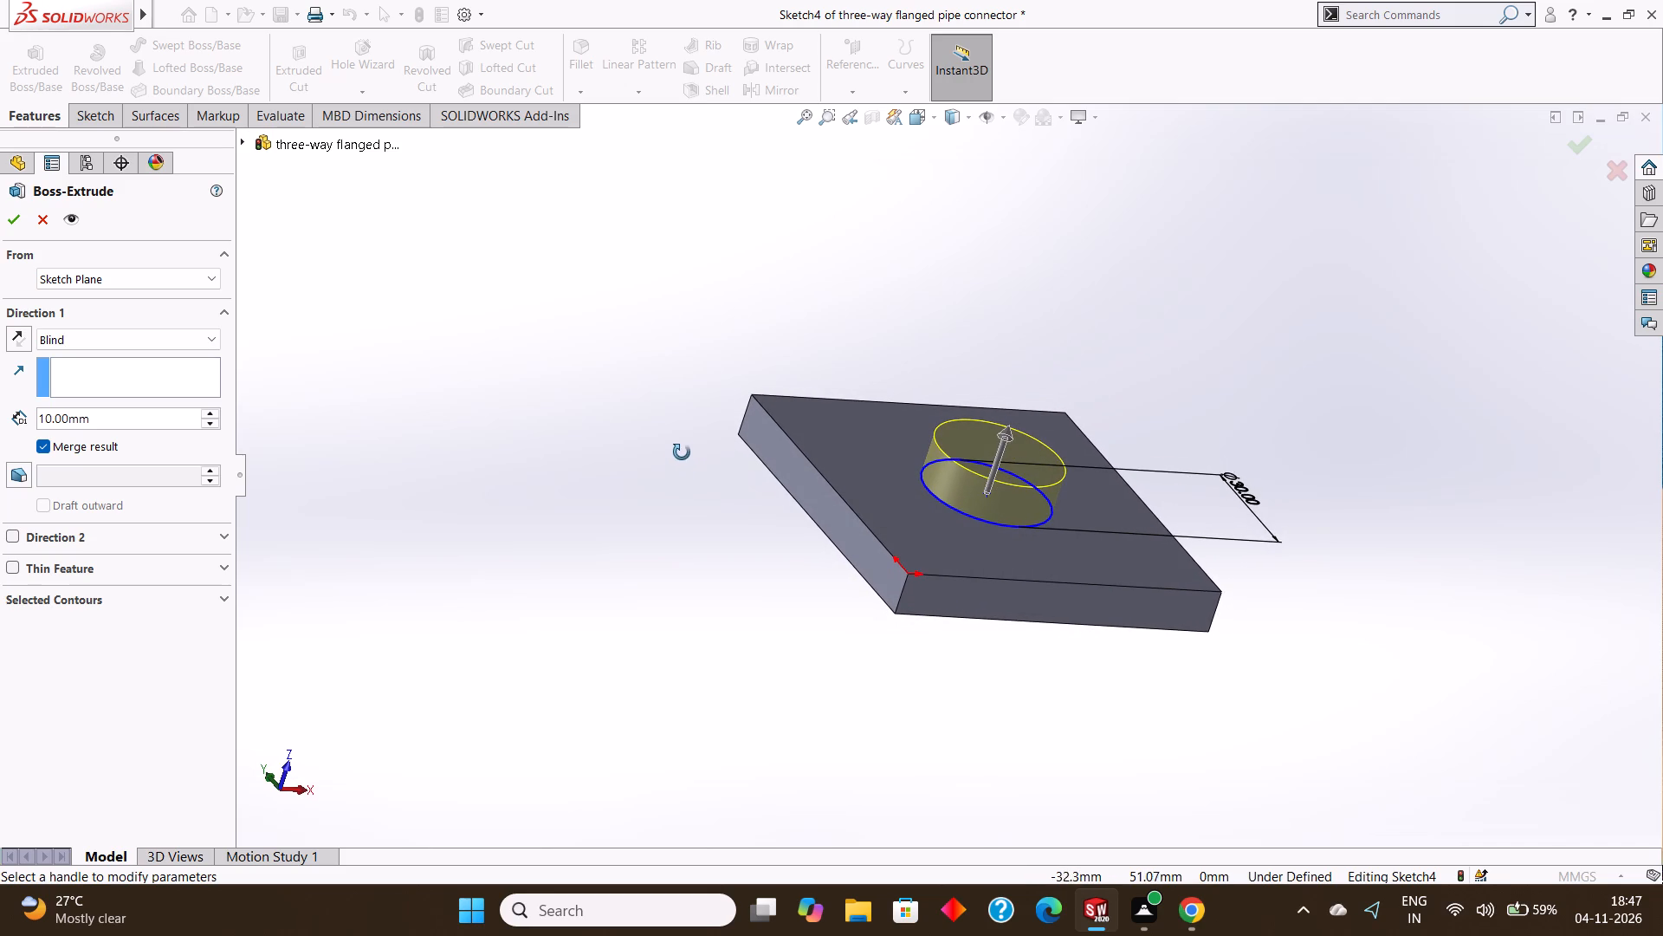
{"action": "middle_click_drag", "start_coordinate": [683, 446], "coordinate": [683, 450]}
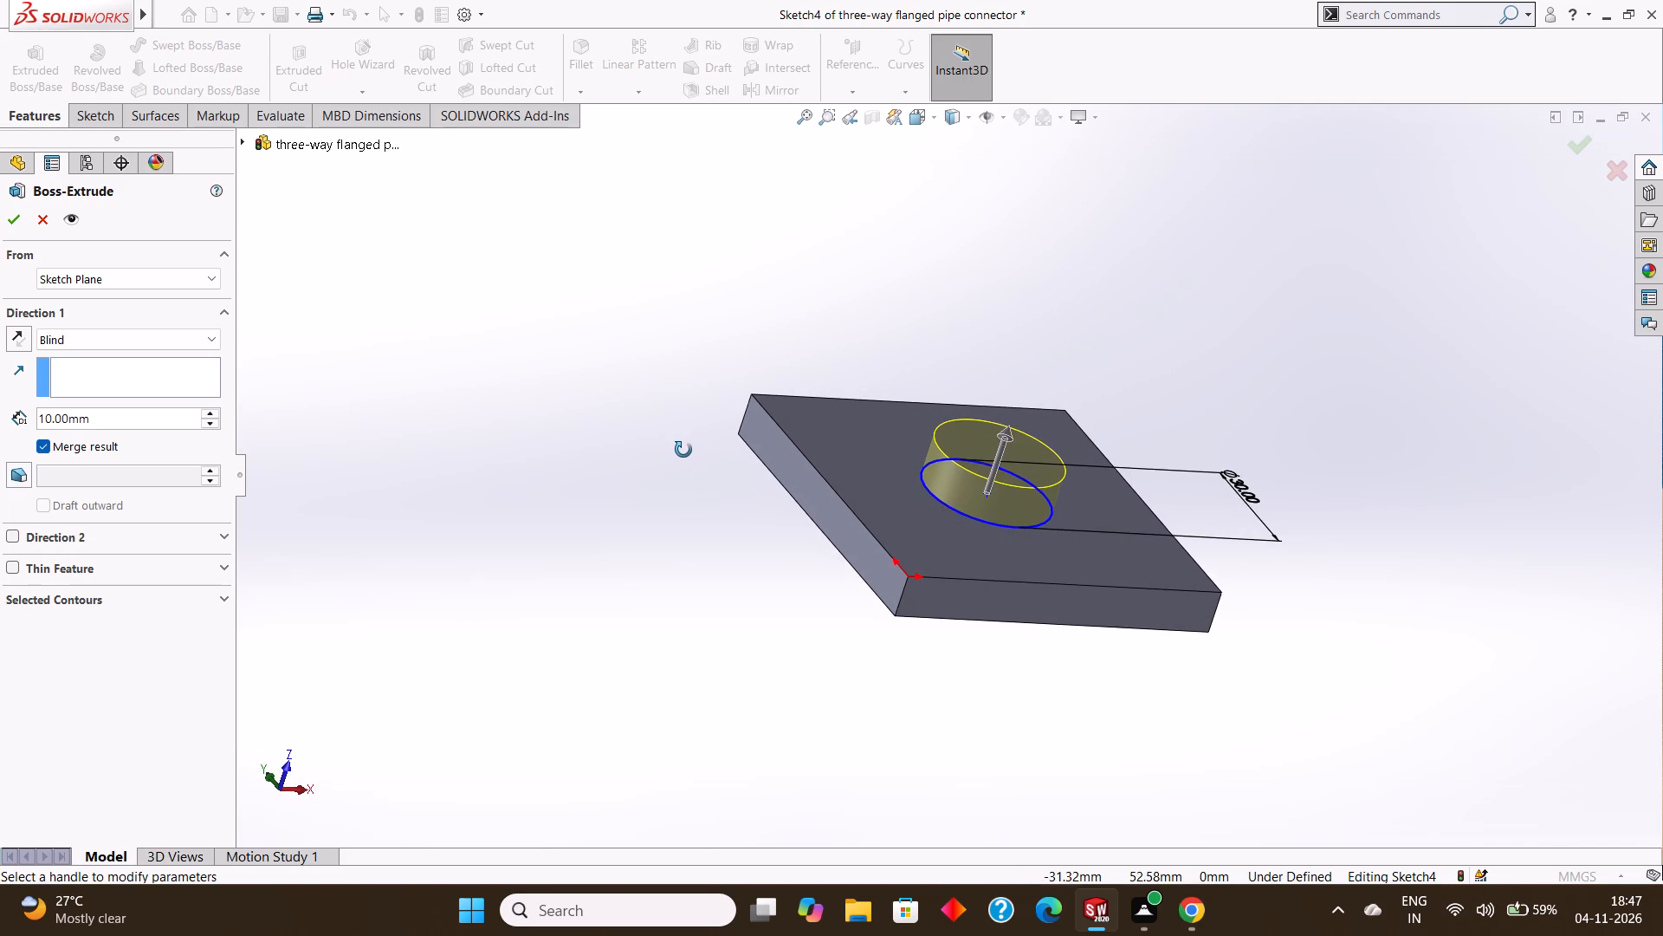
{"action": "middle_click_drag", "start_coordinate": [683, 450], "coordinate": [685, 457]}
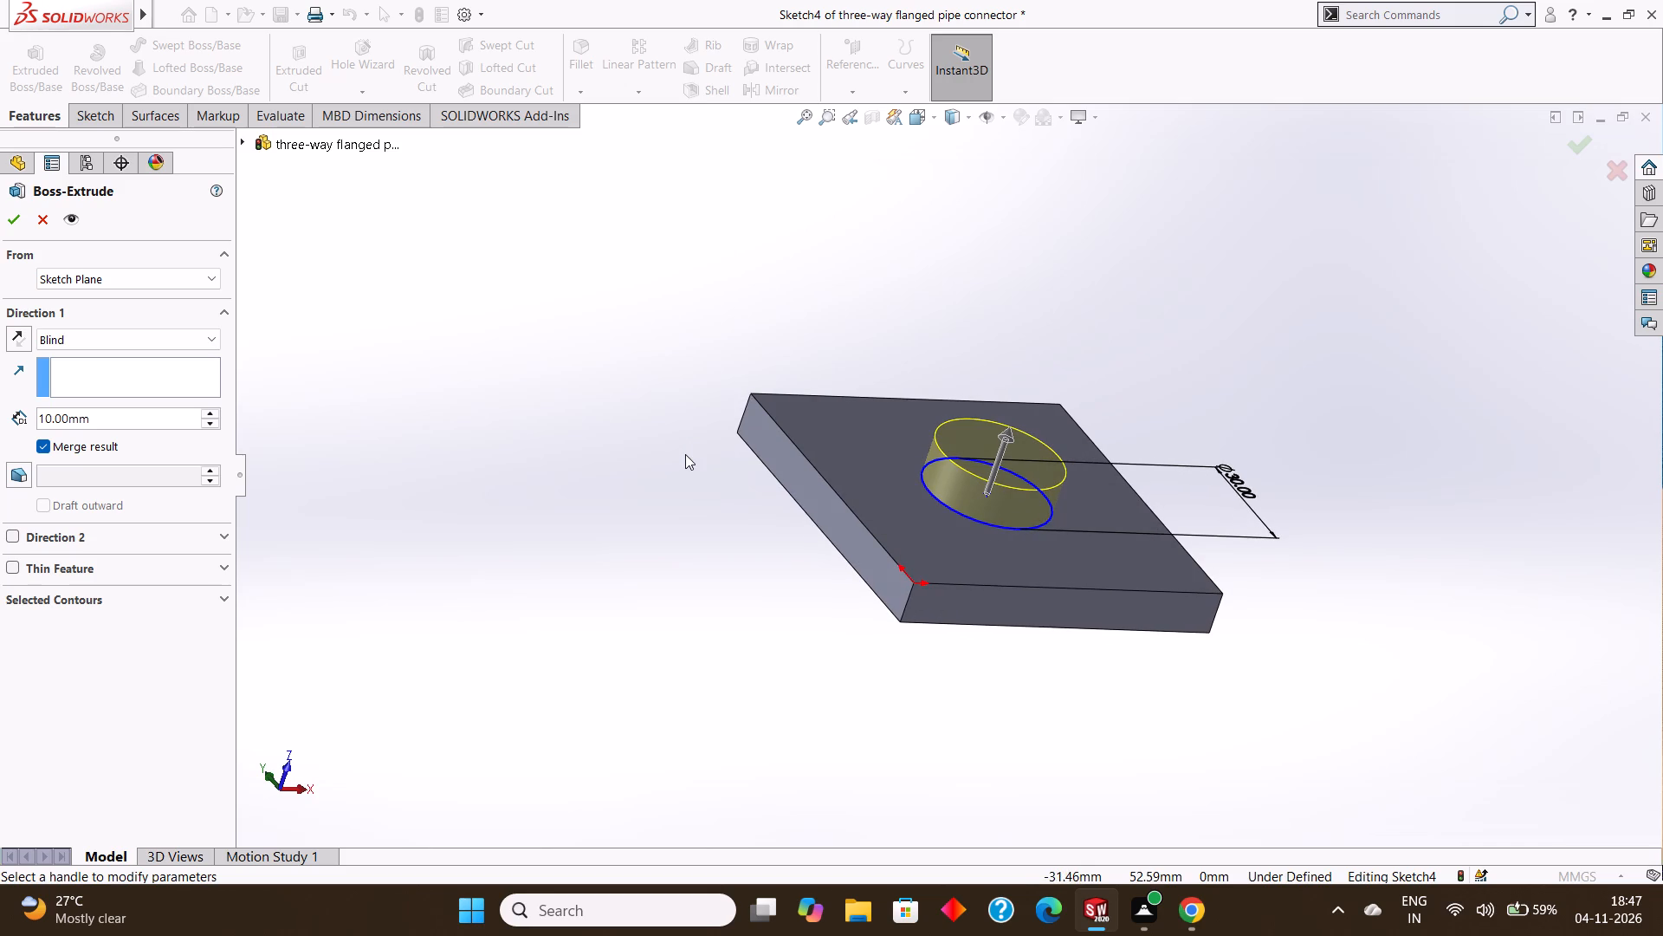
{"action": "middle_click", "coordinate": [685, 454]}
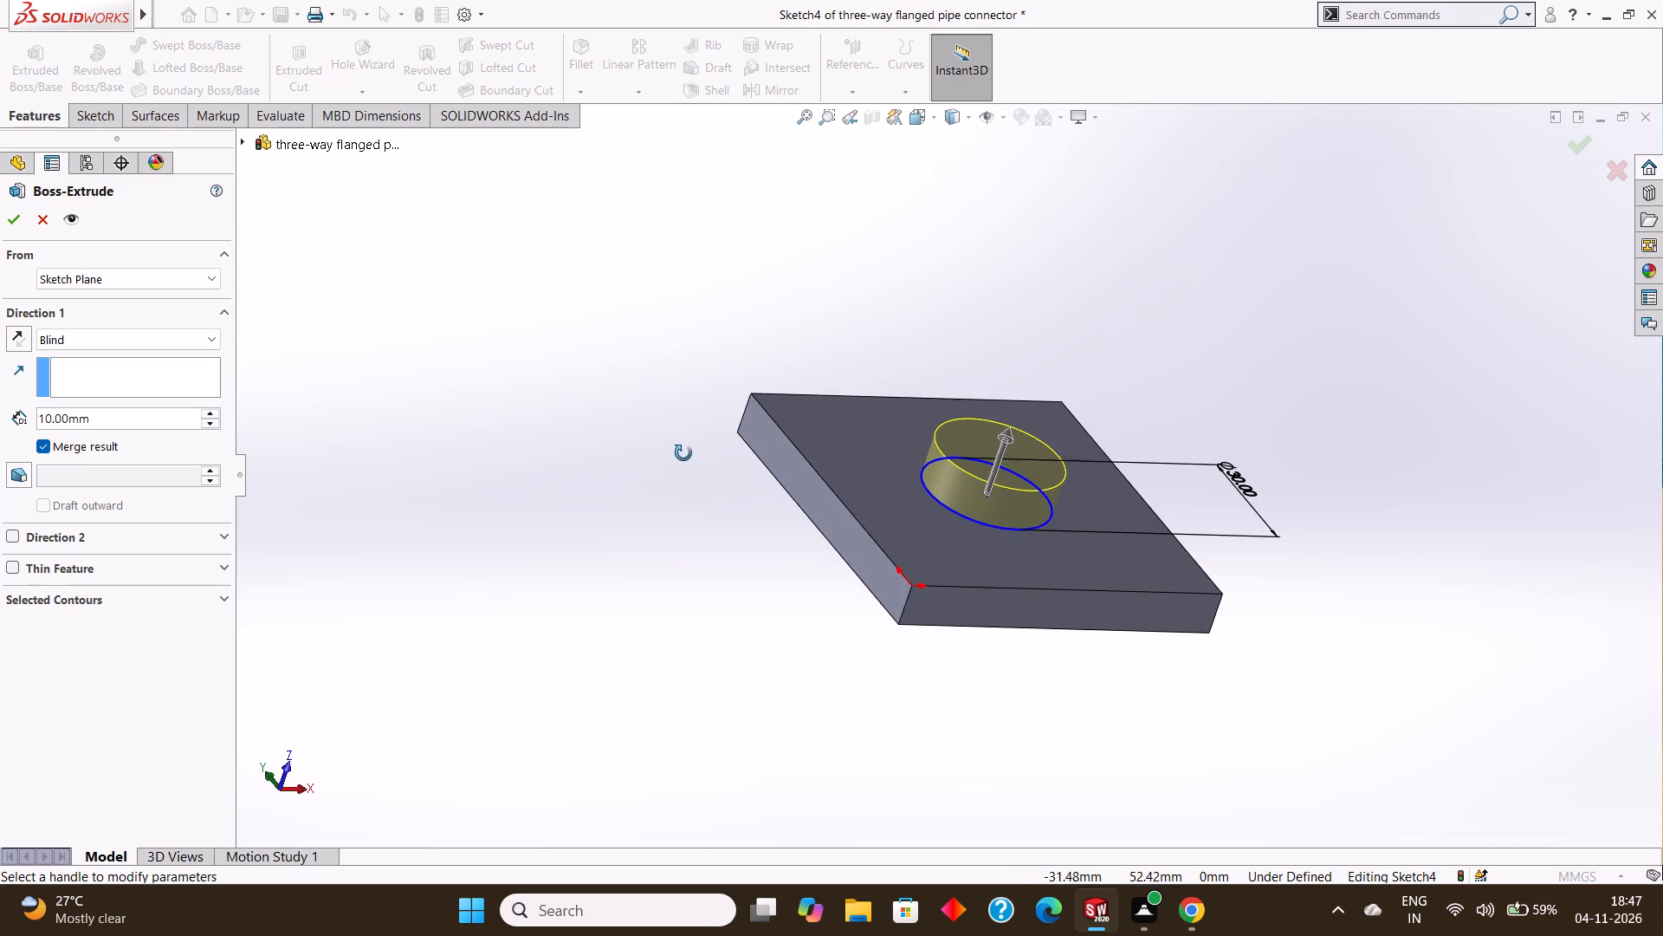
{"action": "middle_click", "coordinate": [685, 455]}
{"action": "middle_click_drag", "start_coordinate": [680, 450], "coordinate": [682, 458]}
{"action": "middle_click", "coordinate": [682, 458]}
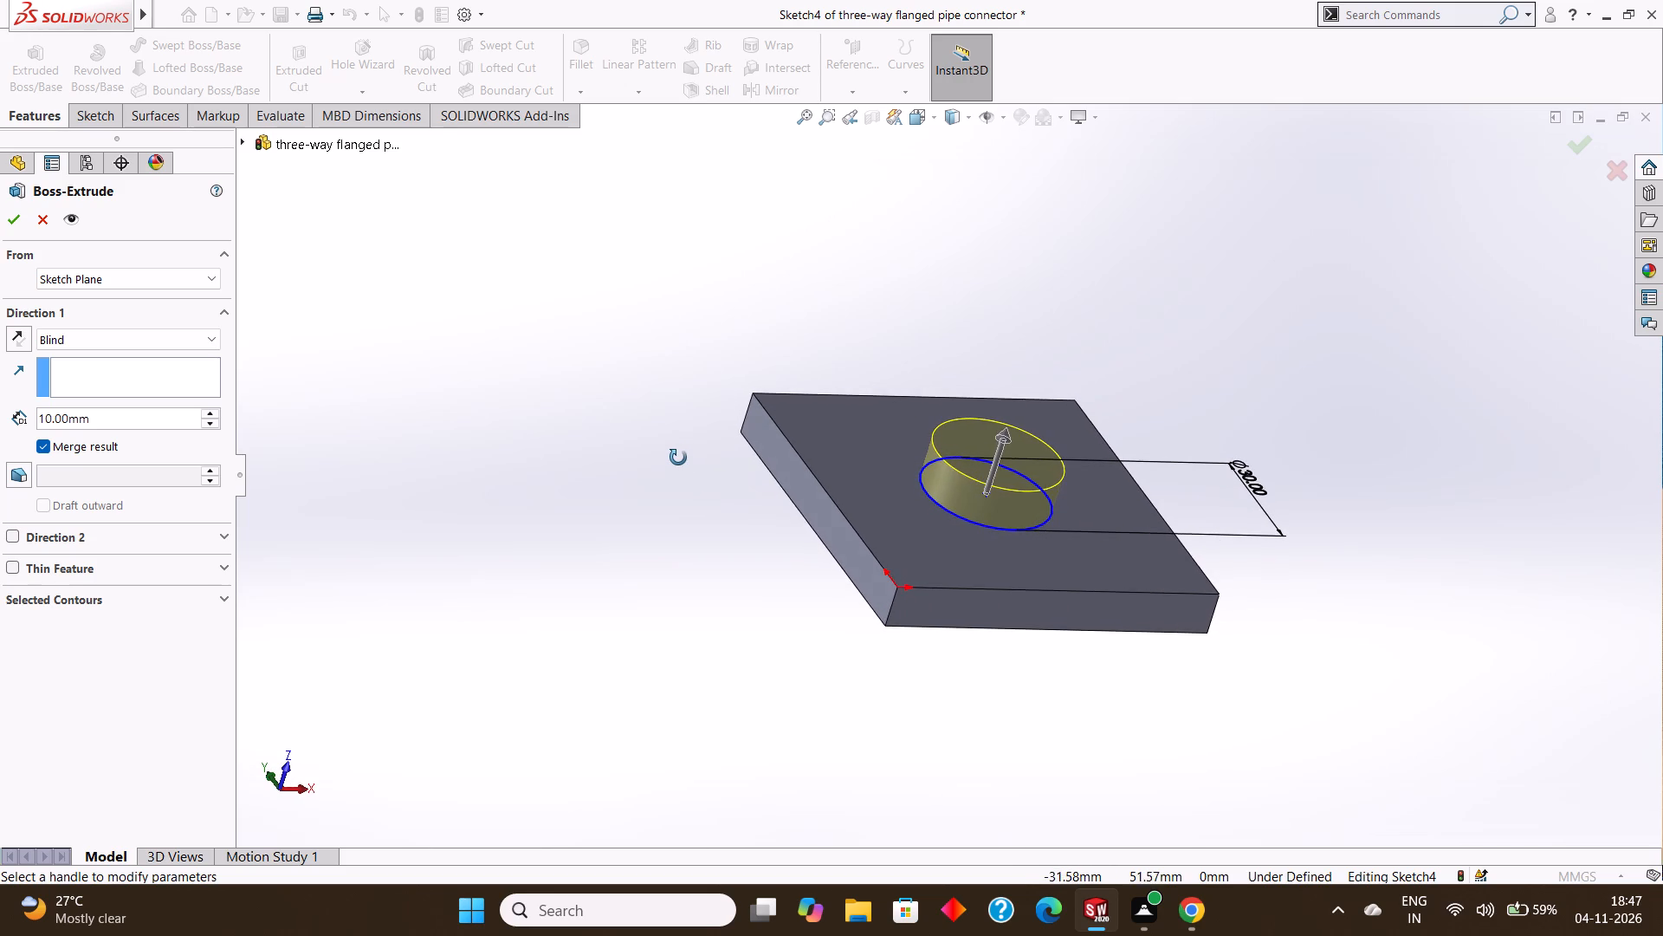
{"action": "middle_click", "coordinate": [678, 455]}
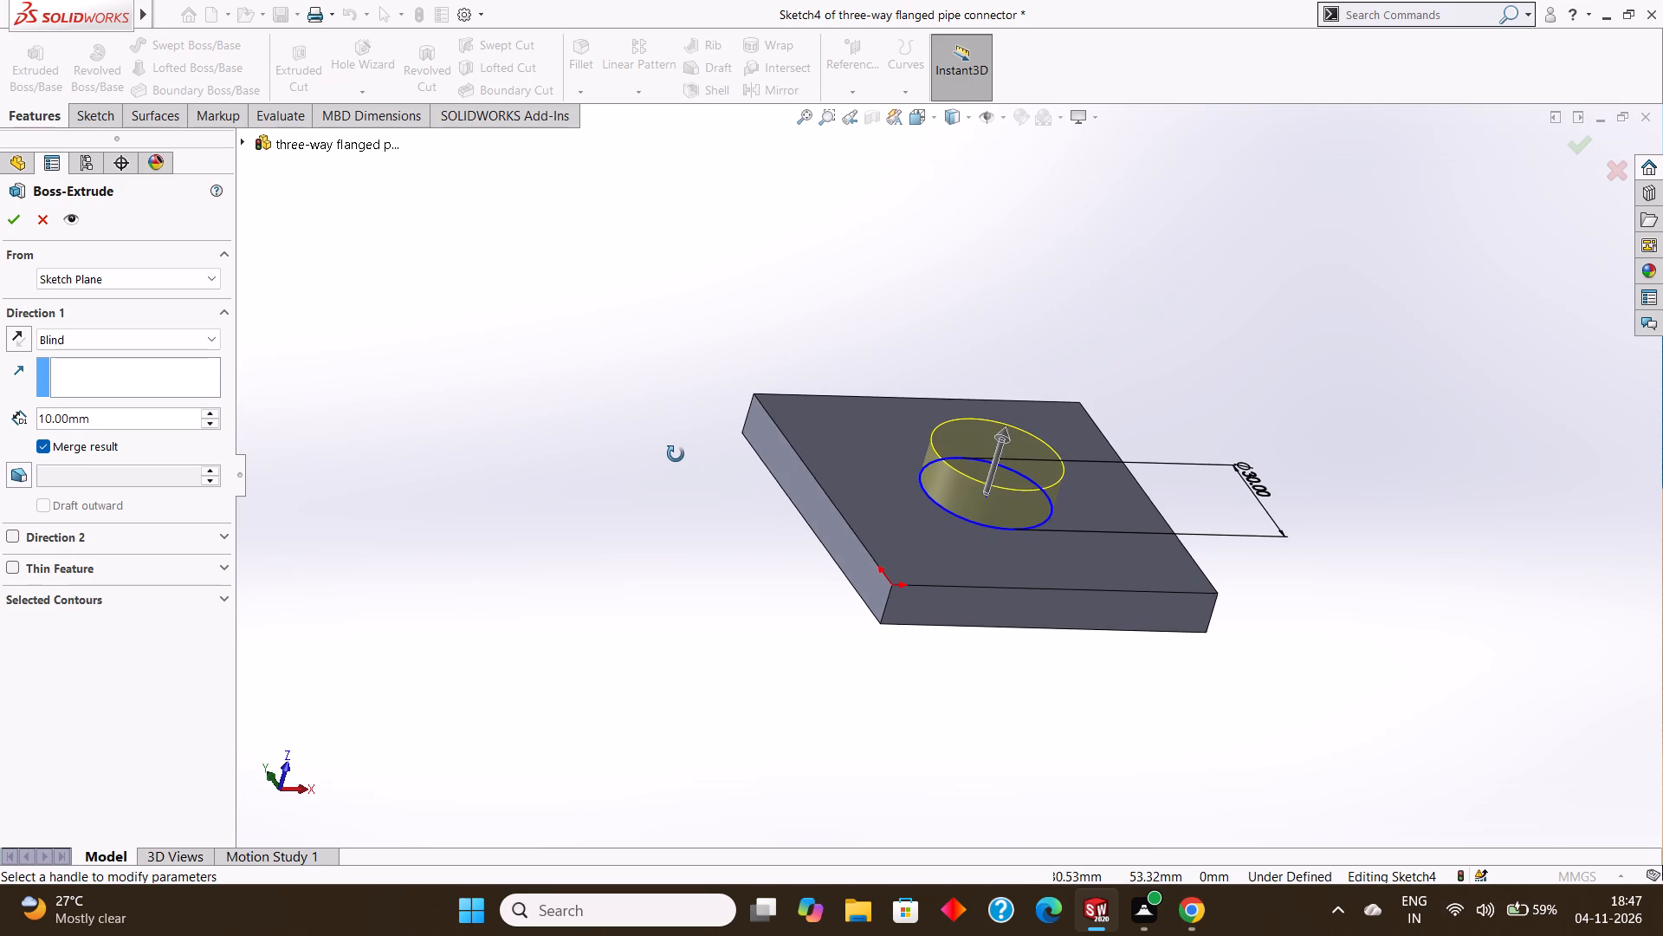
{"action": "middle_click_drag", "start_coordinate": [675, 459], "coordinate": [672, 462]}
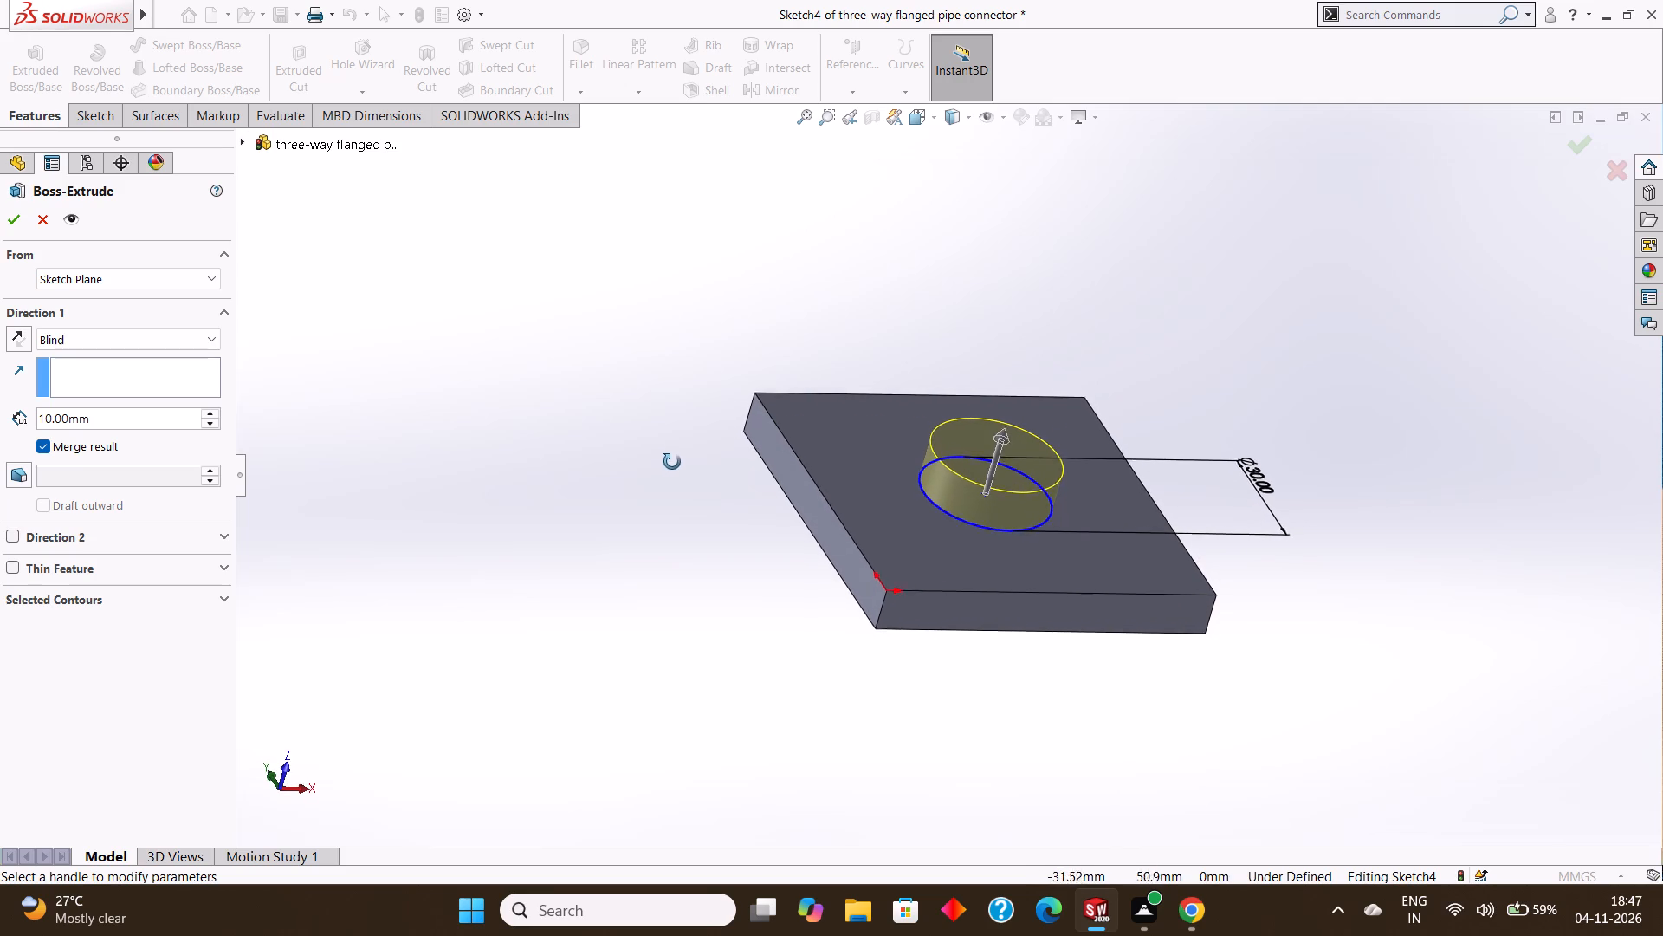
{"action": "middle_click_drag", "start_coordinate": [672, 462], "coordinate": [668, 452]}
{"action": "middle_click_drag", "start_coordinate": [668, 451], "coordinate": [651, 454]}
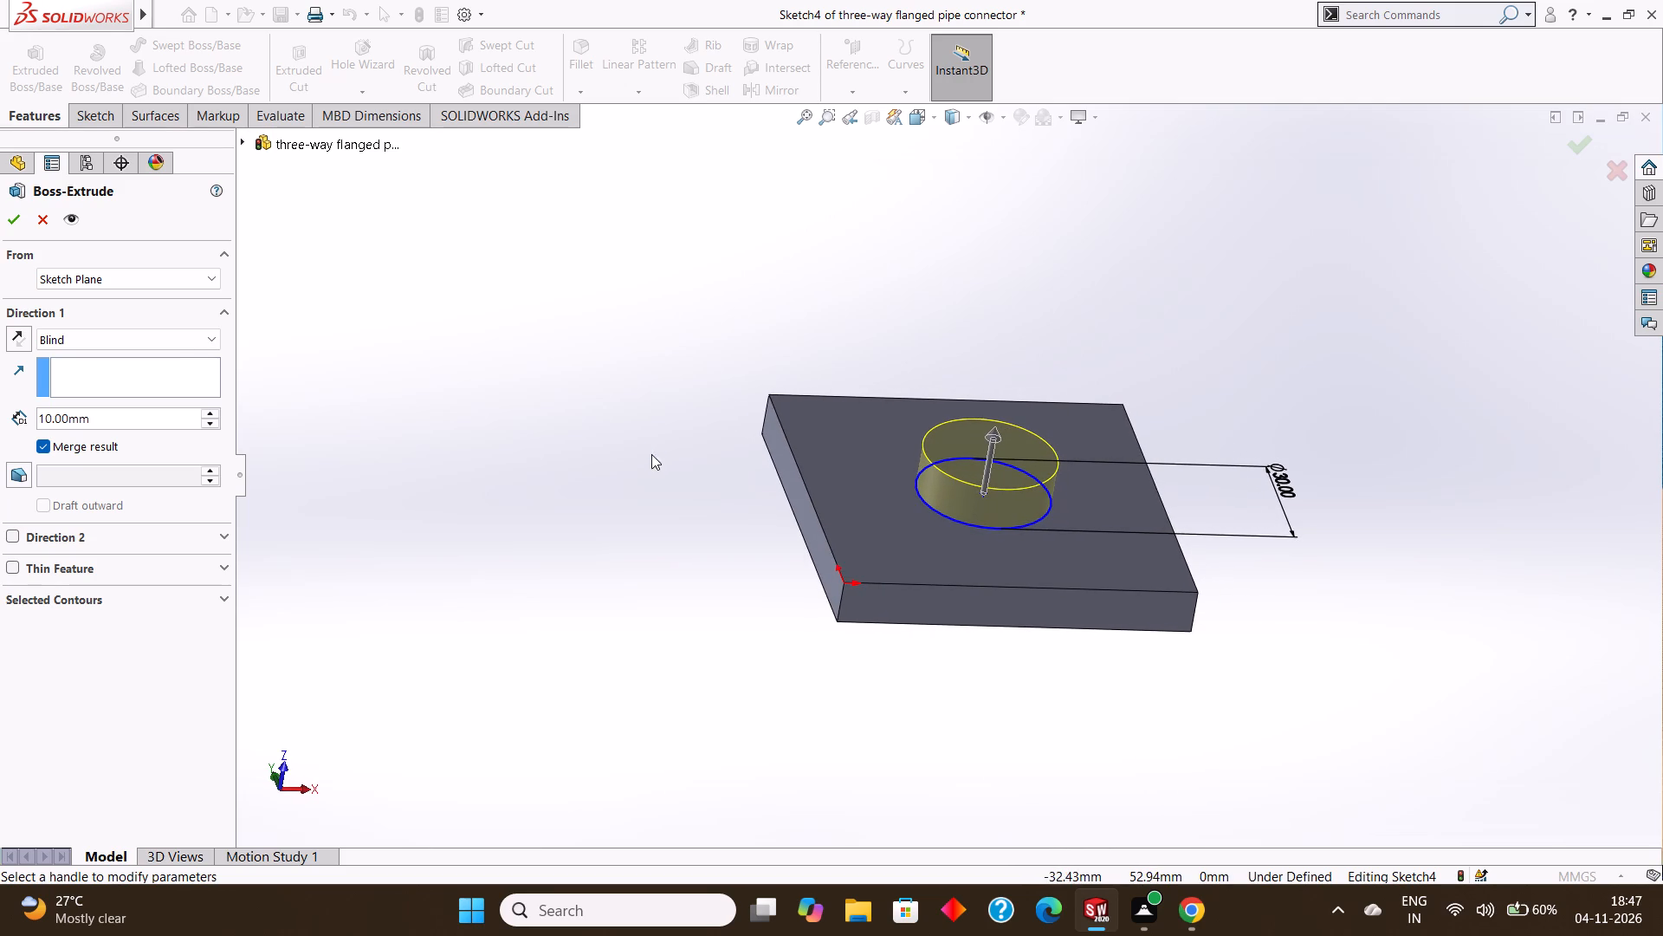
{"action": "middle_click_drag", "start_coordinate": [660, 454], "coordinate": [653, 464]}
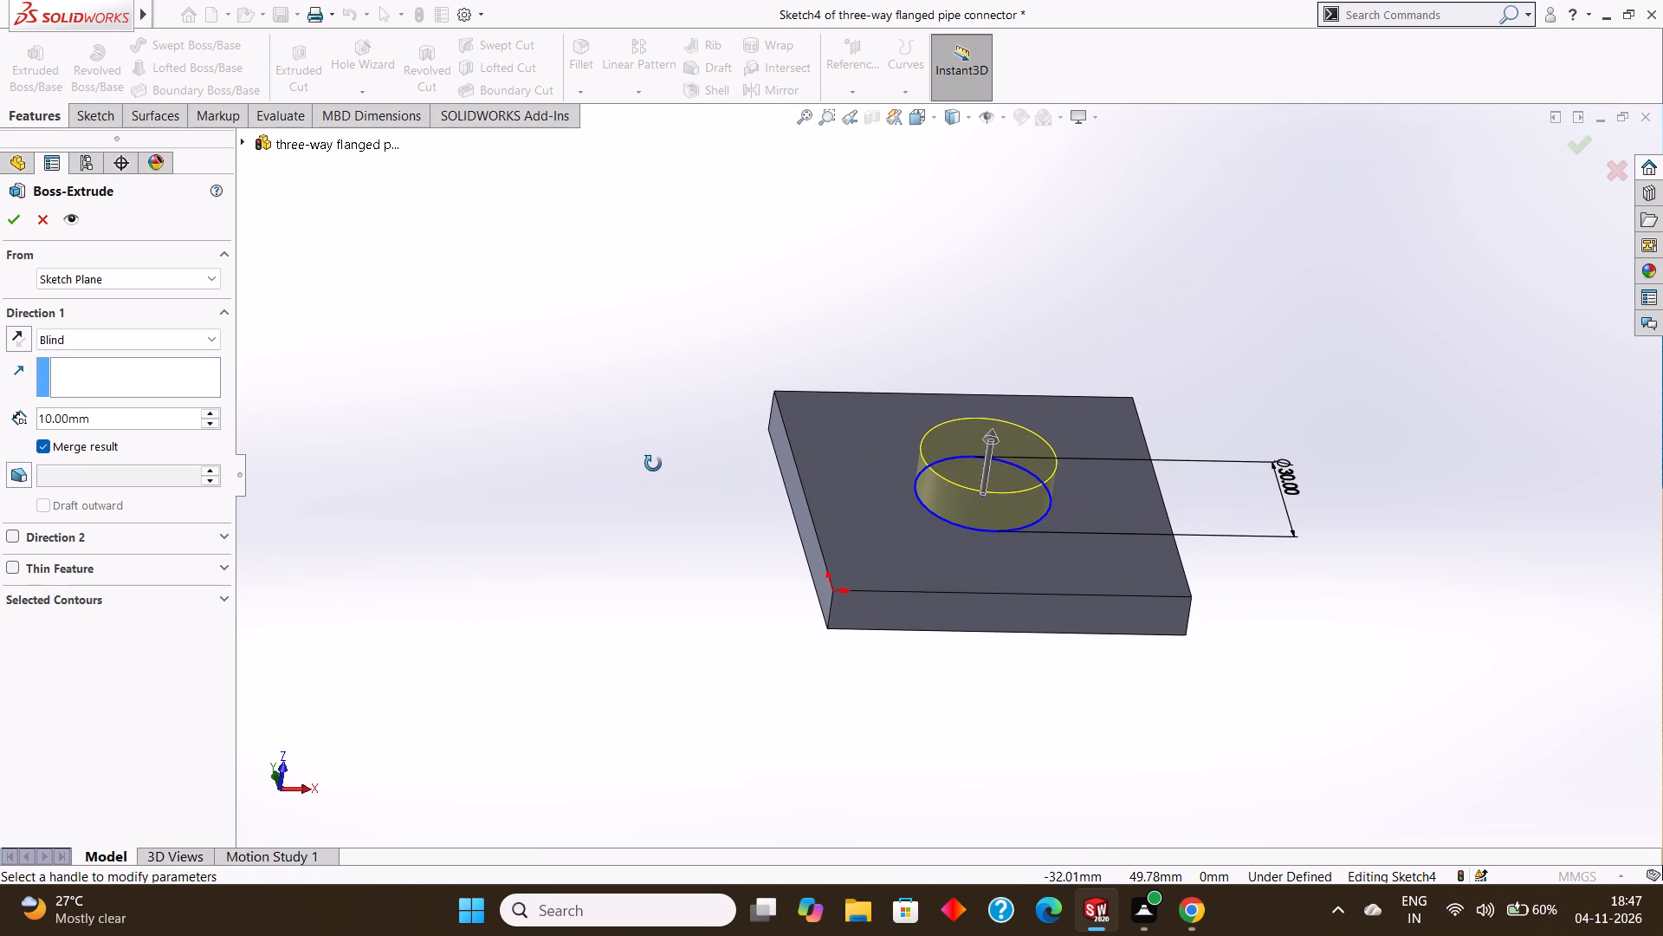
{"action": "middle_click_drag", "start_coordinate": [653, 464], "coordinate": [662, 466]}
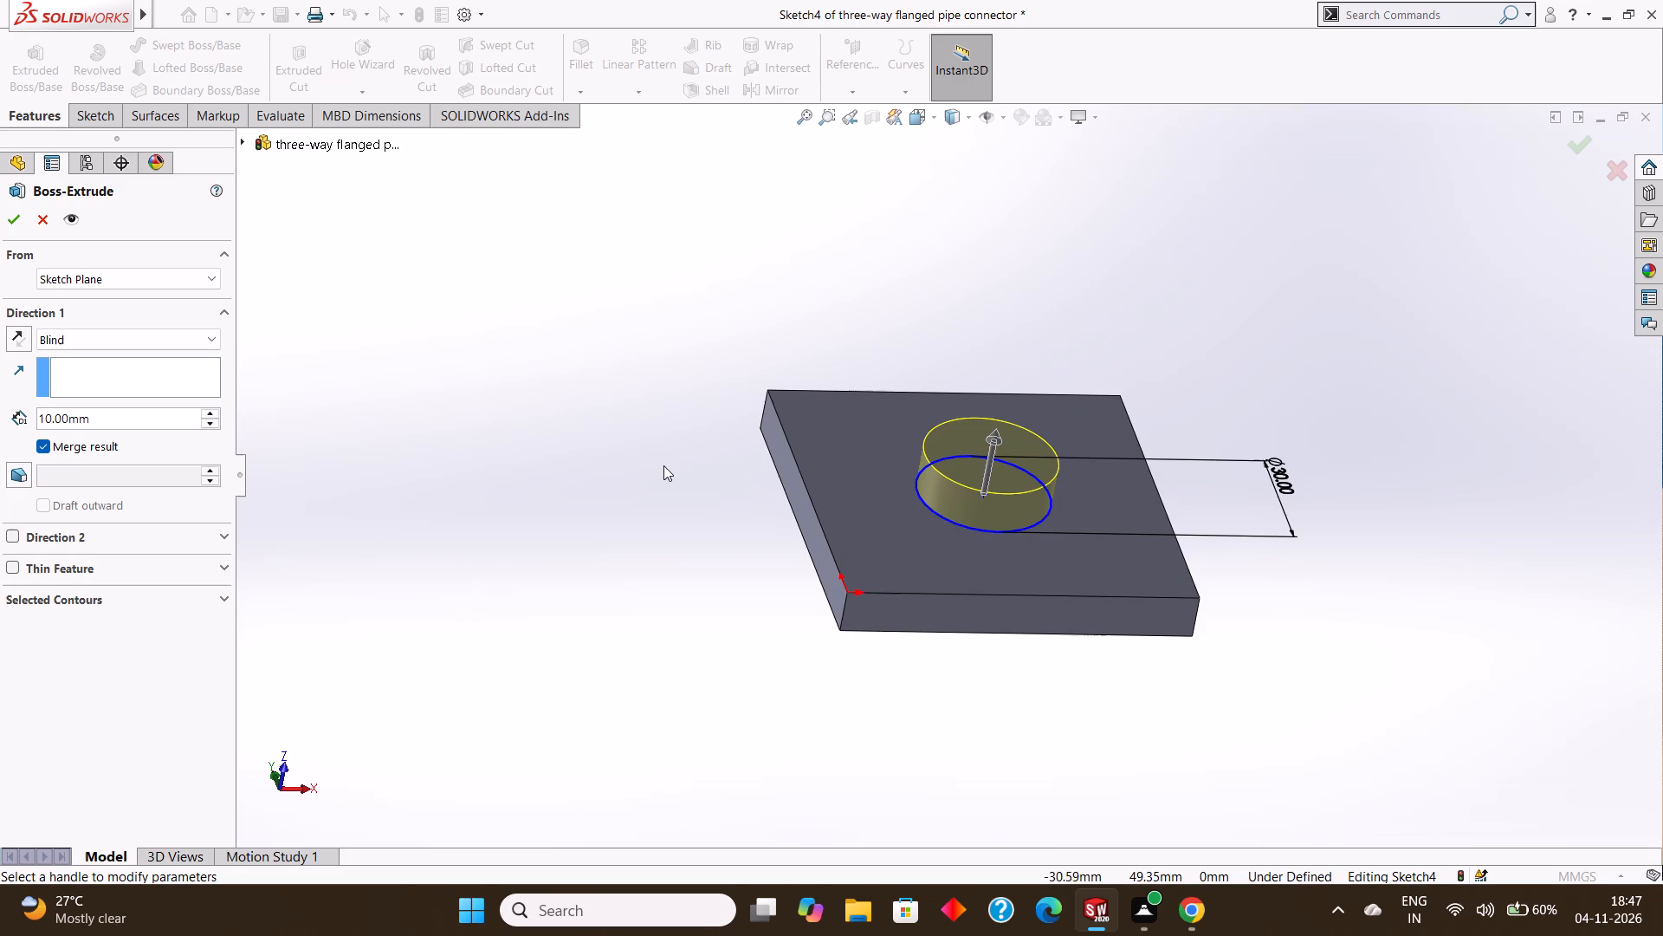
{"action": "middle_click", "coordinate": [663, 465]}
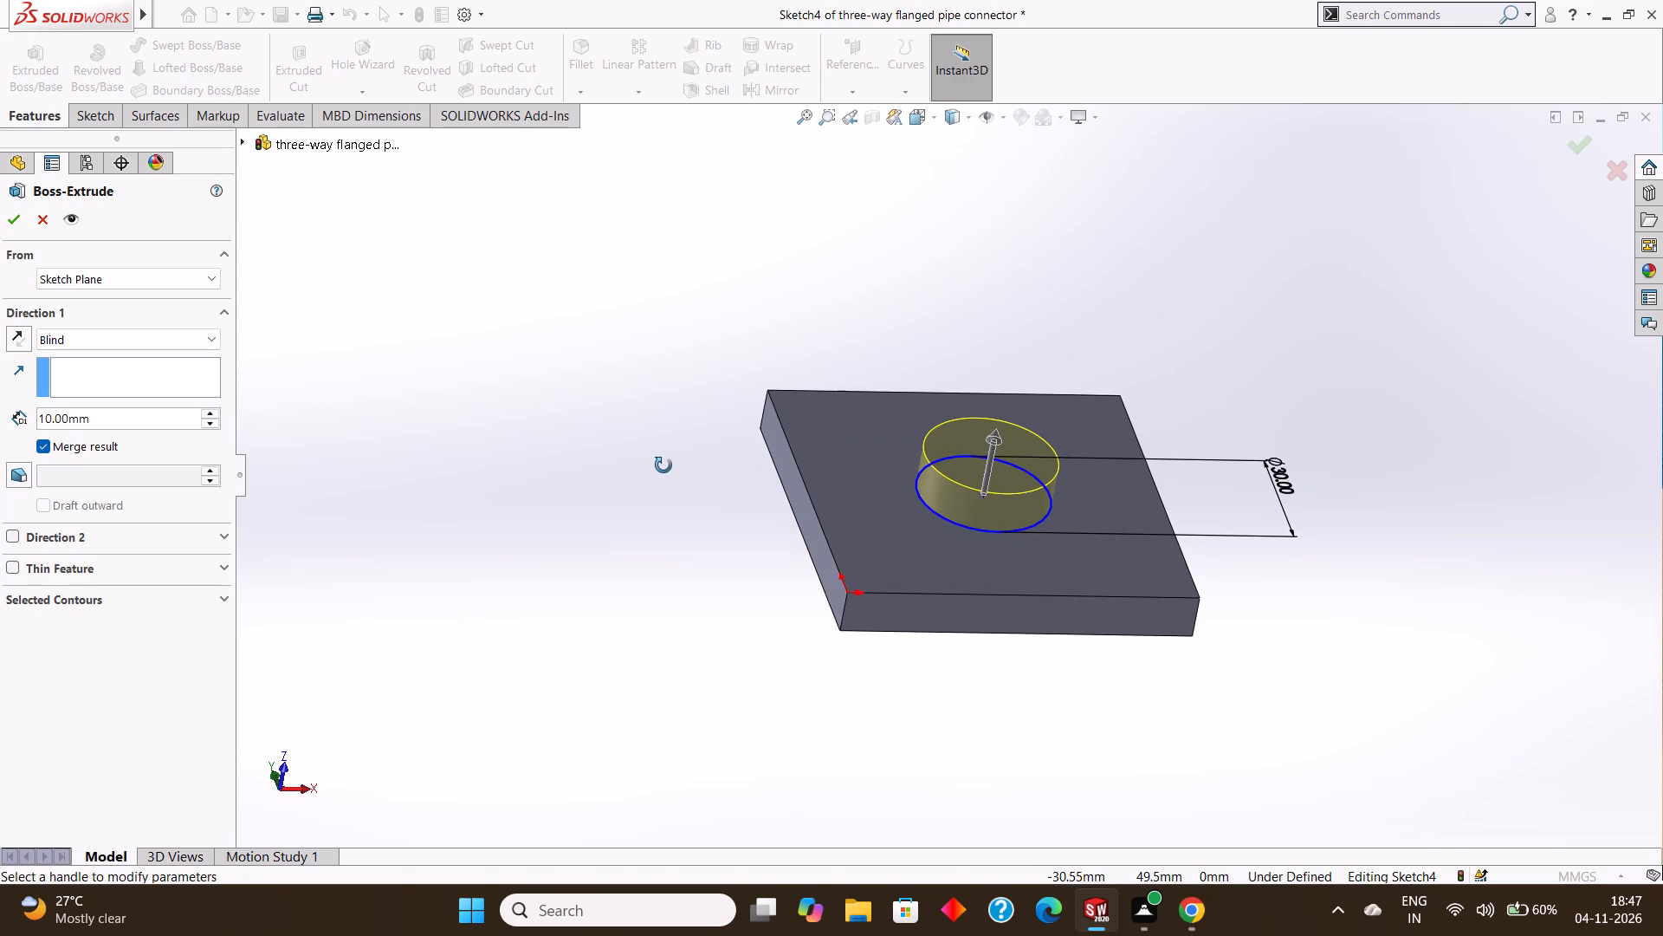
Set the circle extrusion's blind depth to 80 mm and complete the merged cylindrical boss on the plate.
{"action": "left_click", "coordinate": [89, 416]}
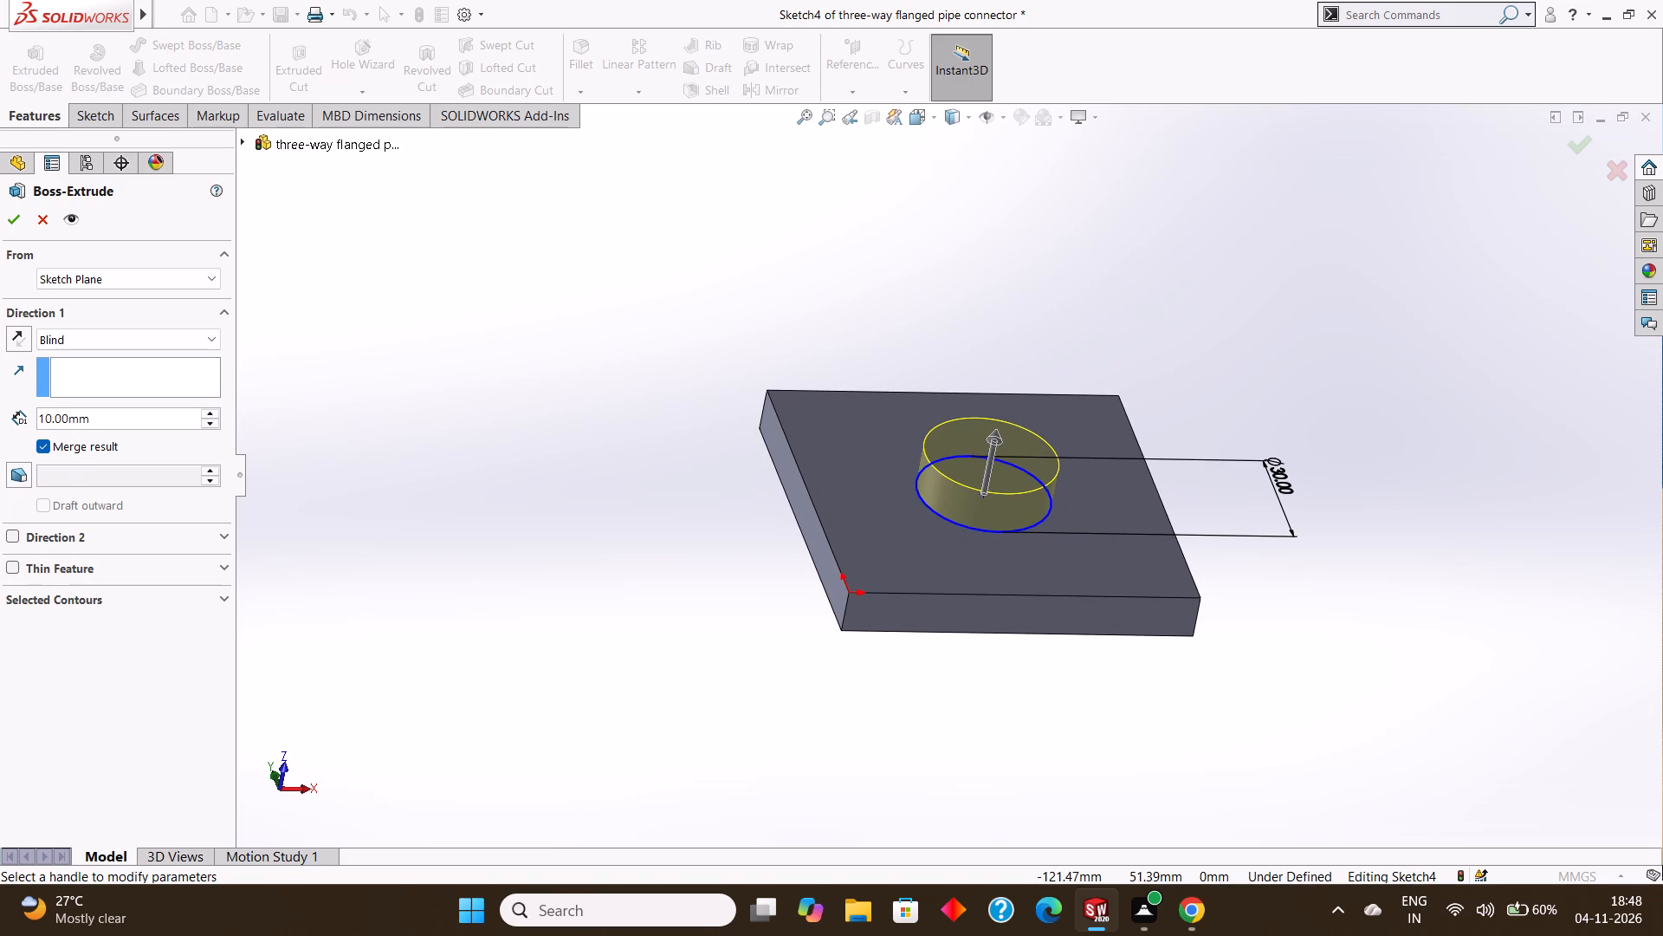
{"action": "left_click_drag", "start_coordinate": [107, 418], "coordinate": [40, 412]}
{"action": "key", "text": "BackSpace"}
{"action": "type", "text": "115"}
{"action": "key", "text": "minus"}
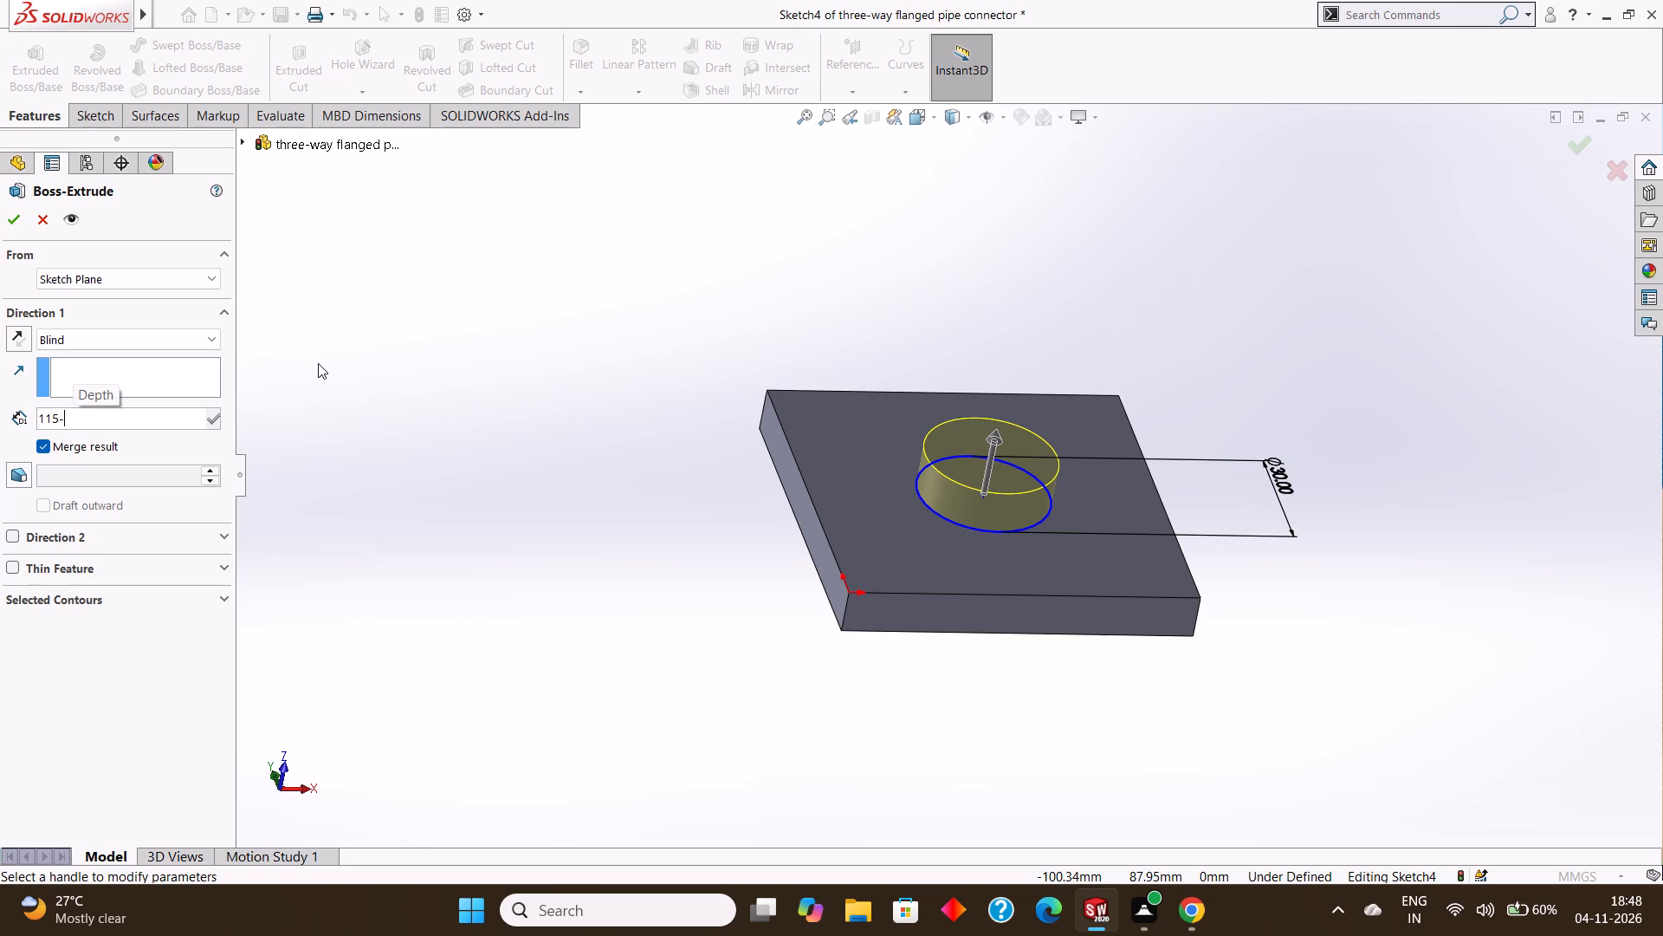
{"action": "key", "text": "2"}
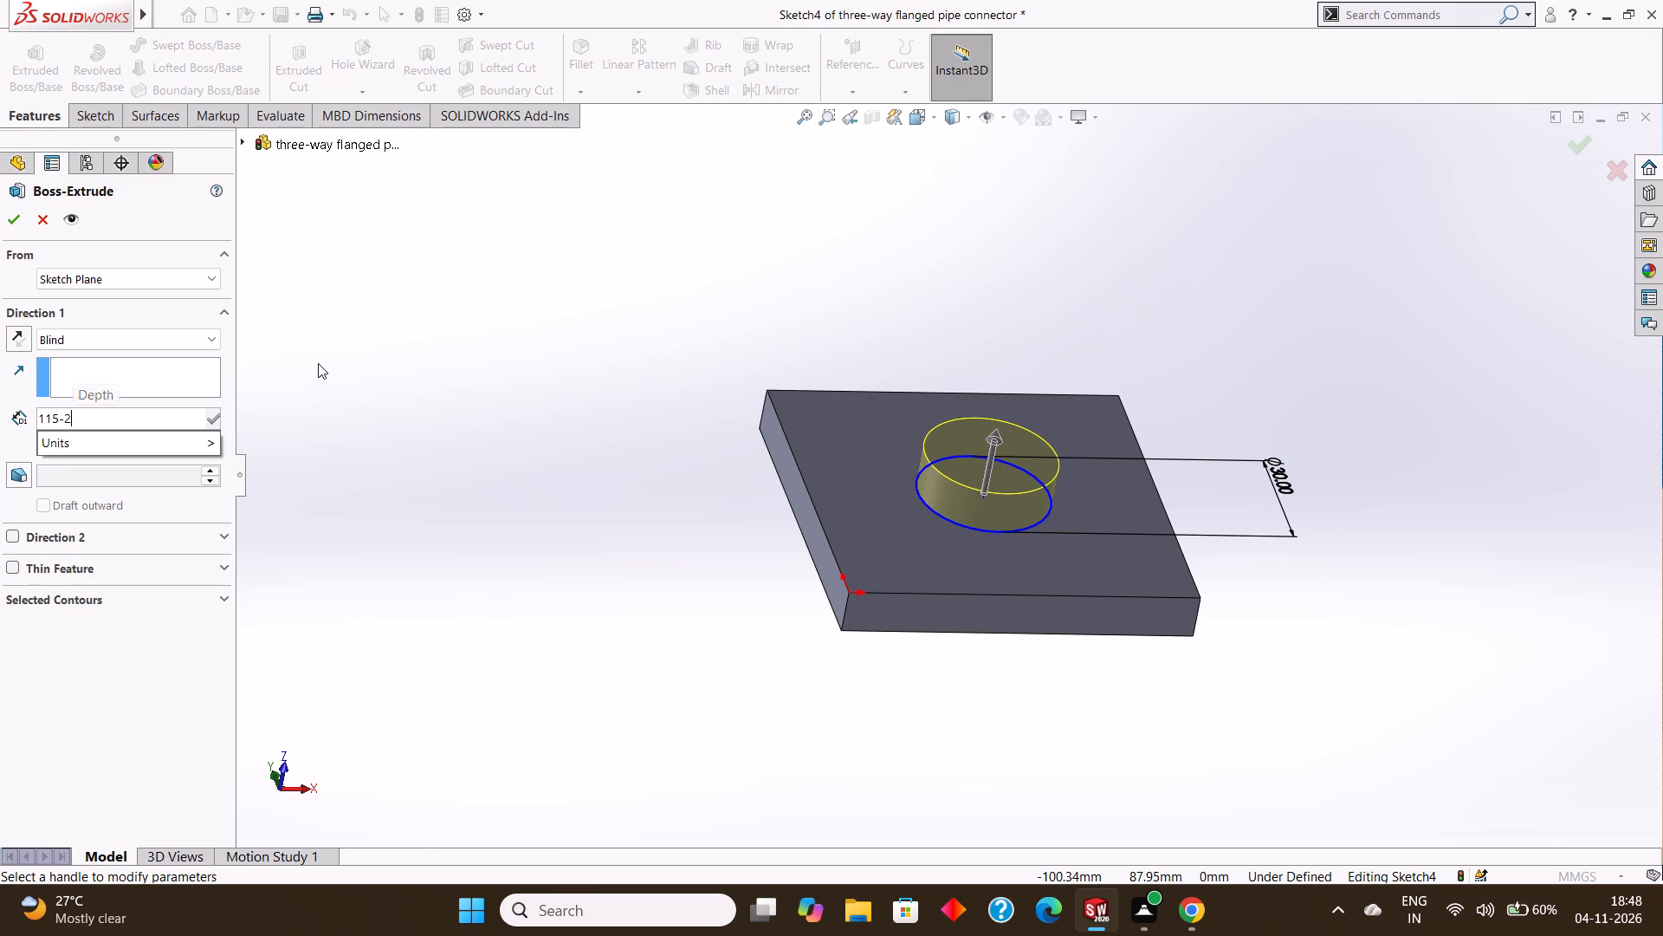
{"action": "key", "text": "5"}
{"action": "key", "text": "minus"}
{"action": "type", "text": "10"}
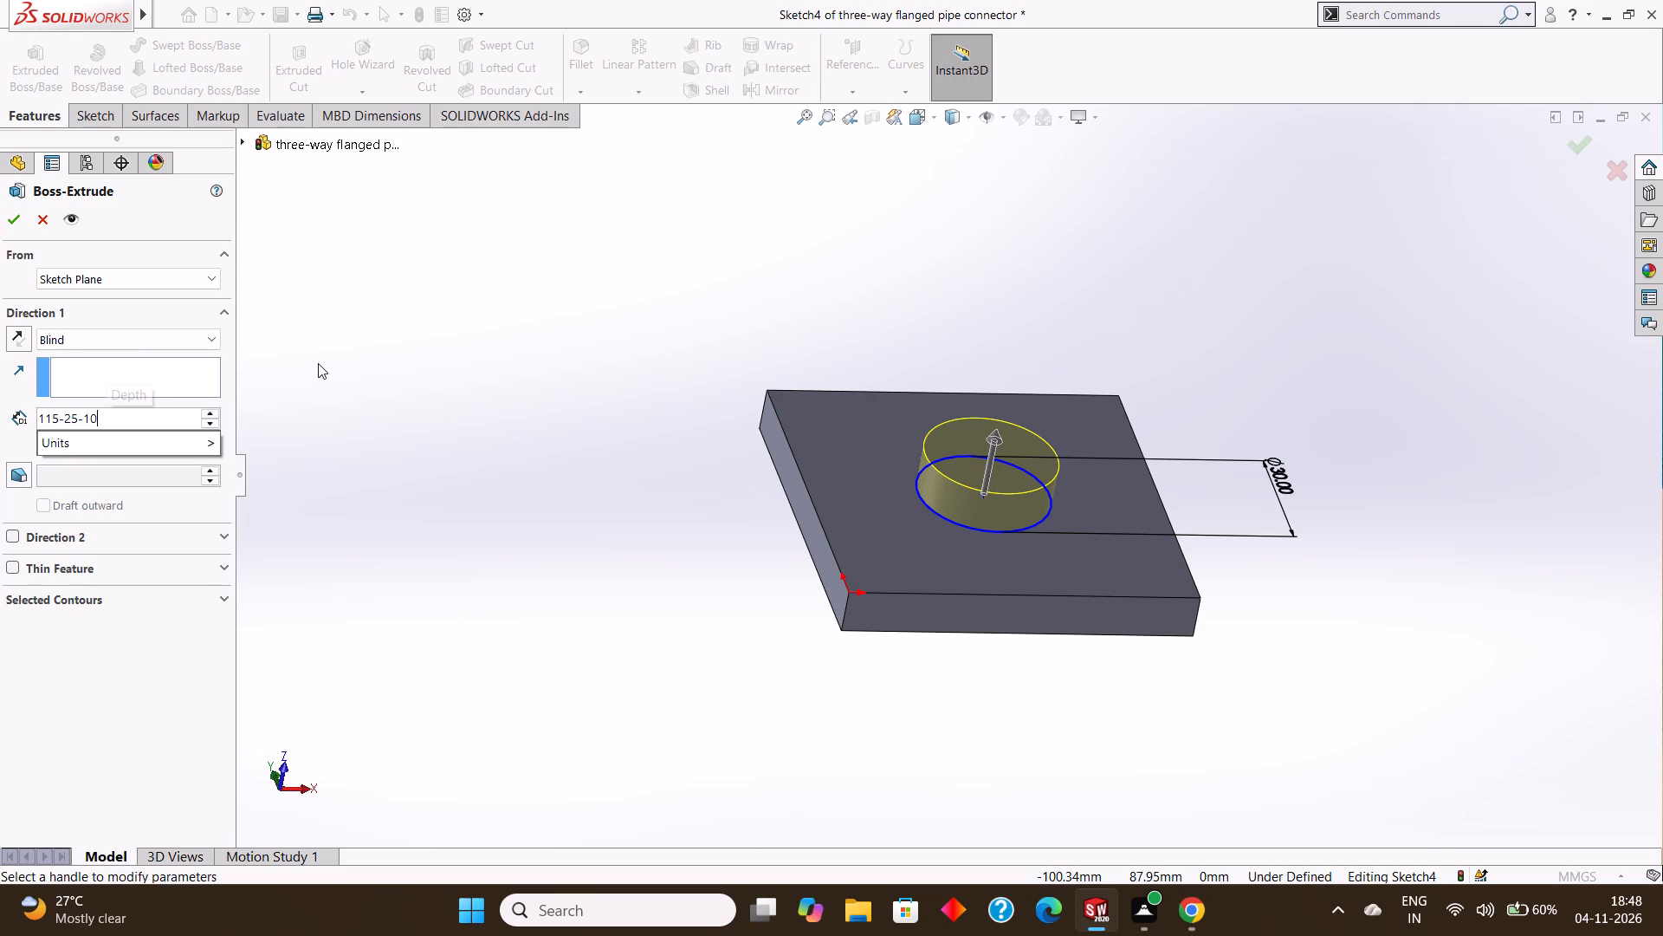
{"action": "key", "text": "Return"}
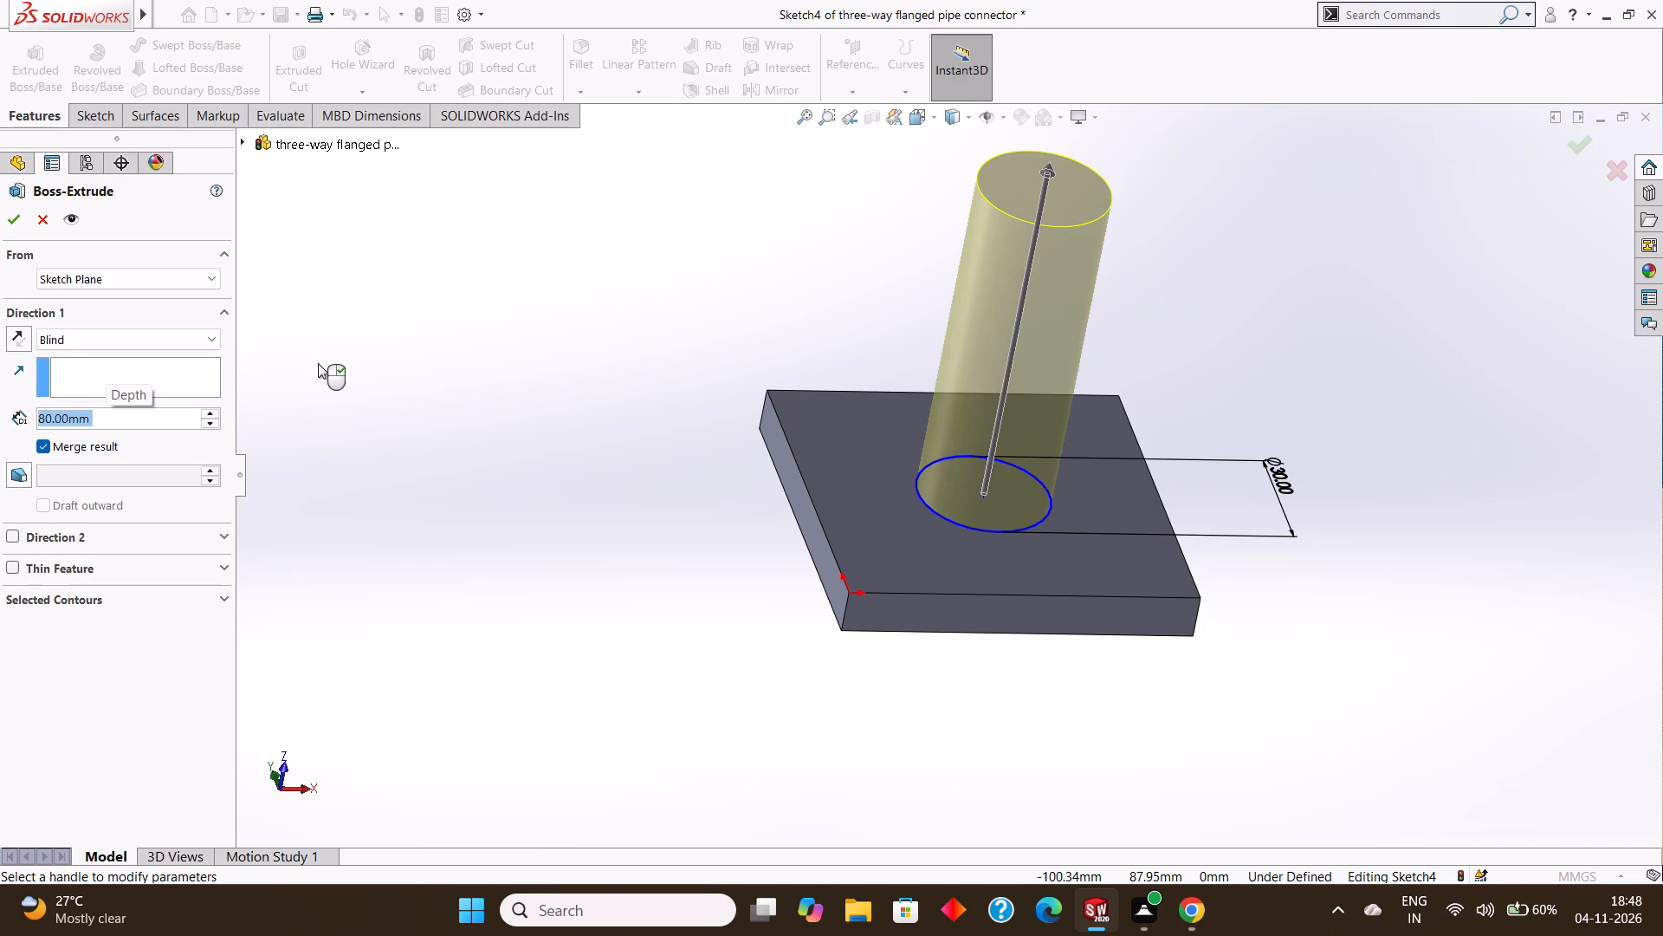
{"action": "left_click", "coordinate": [17, 225]}
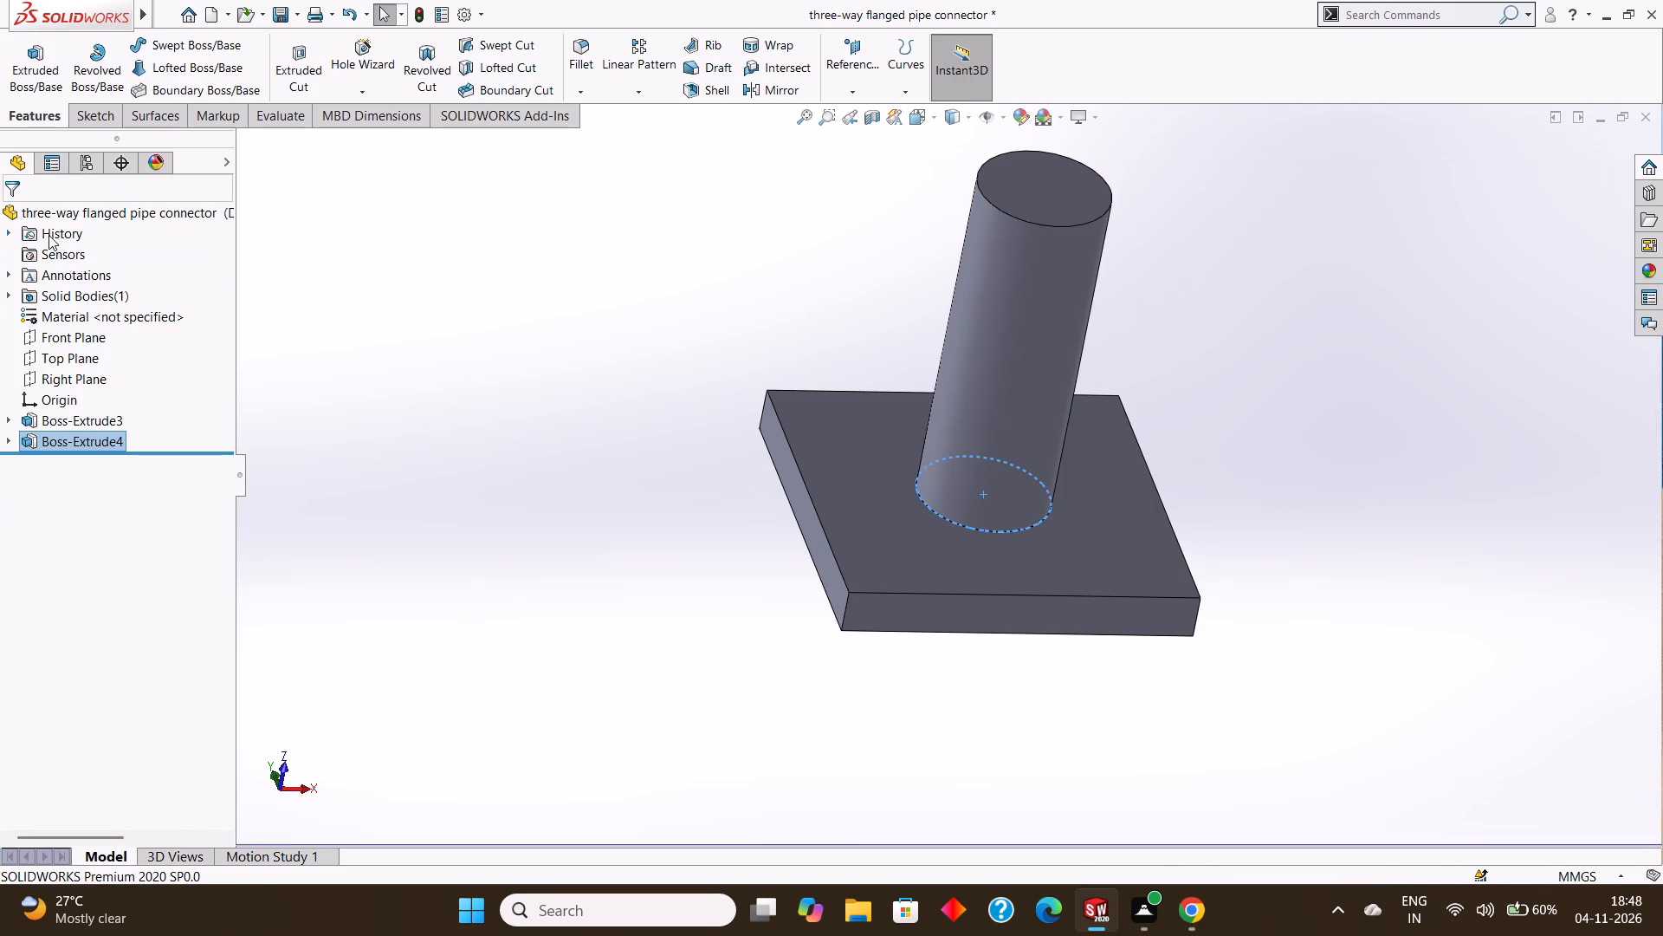
{"action": "left_click", "coordinate": [469, 335]}
{"action": "middle_click_drag", "start_coordinate": [484, 374], "coordinate": [474, 361]}
{"action": "middle_click", "coordinate": [471, 361]}
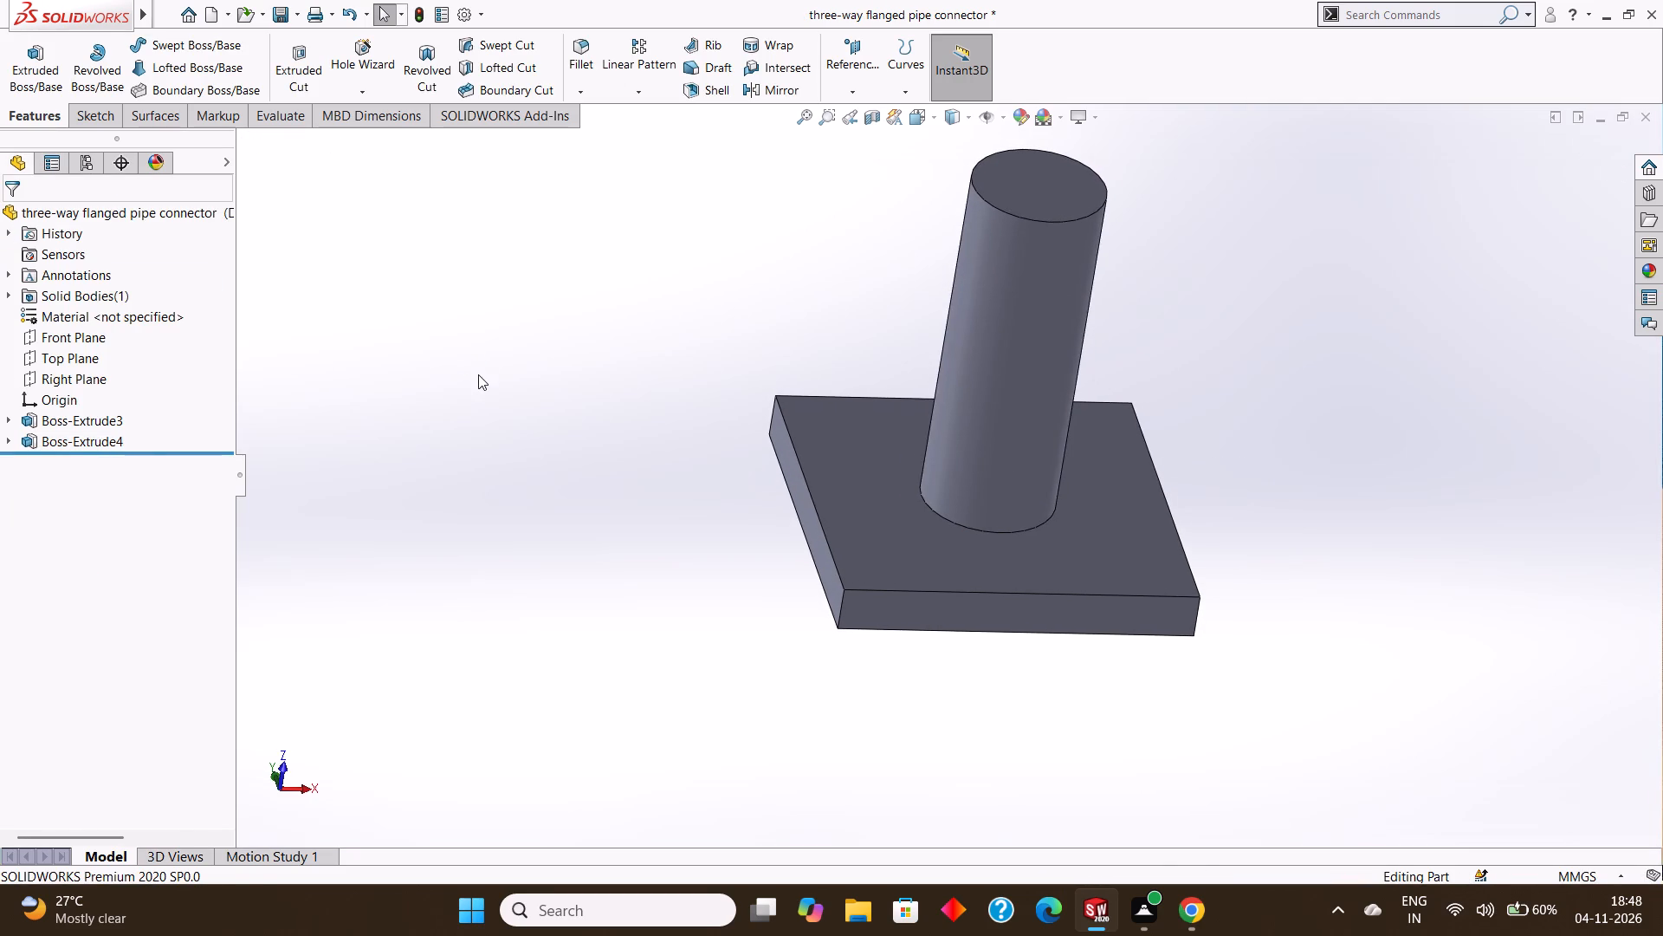
Select the cylinder's free end face to examine its height and diameter against the square plate.
{"action": "middle_click_drag", "start_coordinate": [478, 372], "coordinate": [476, 364]}
{"action": "middle_click", "coordinate": [476, 364]}
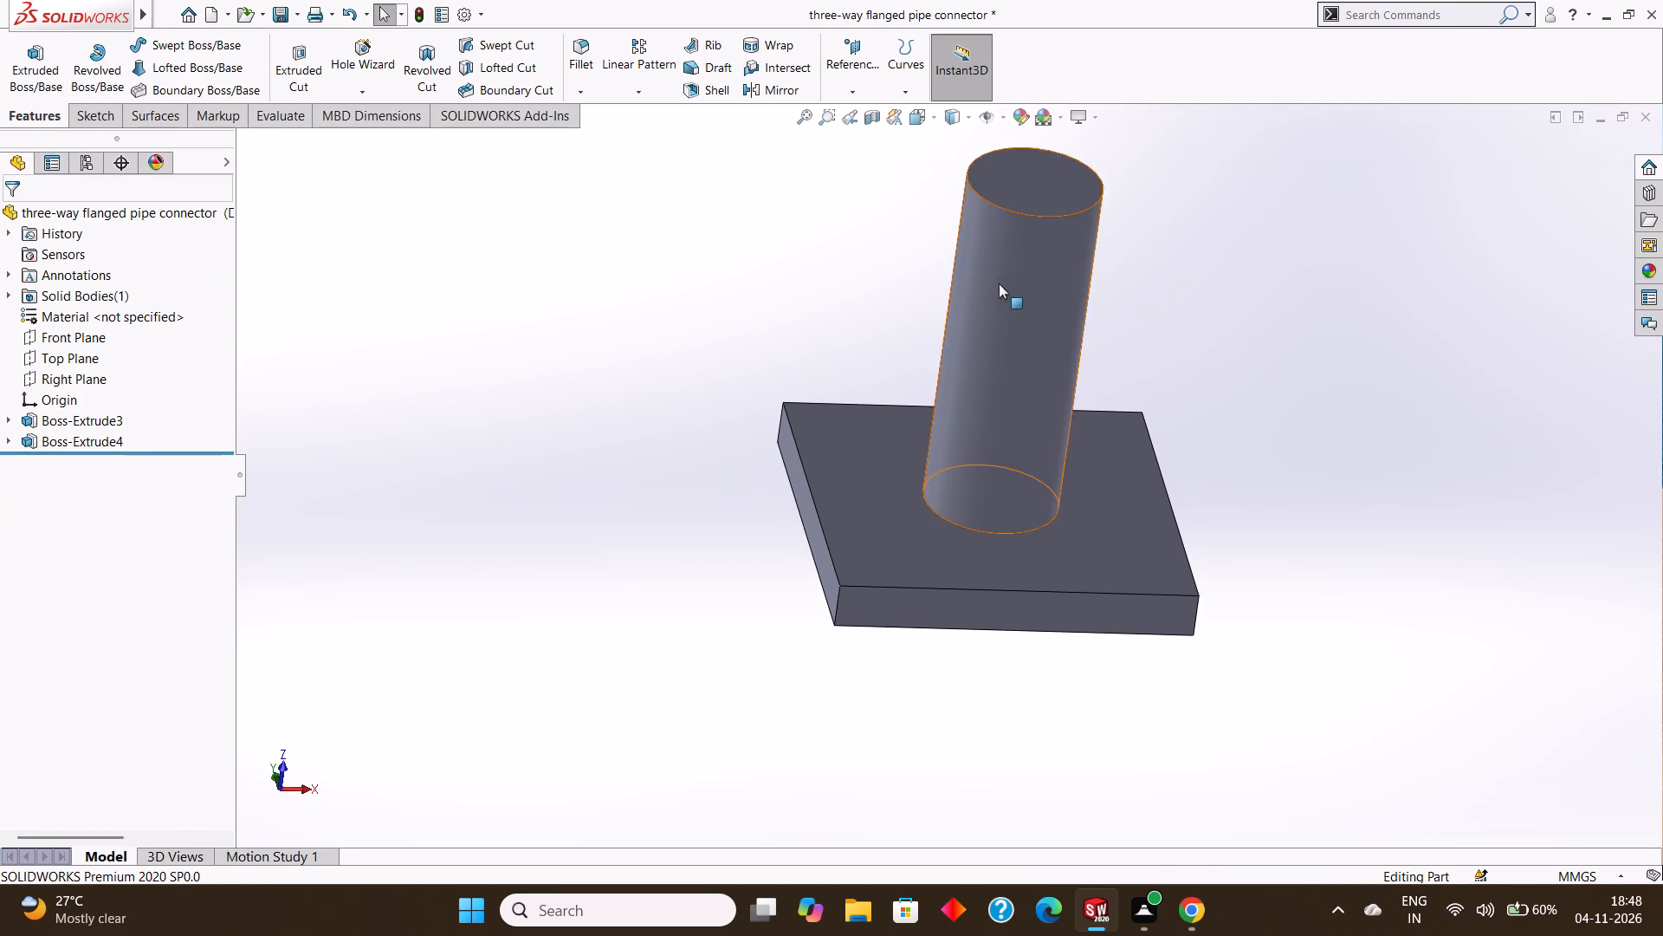
{"action": "scroll", "coordinate": [1008, 282], "scroll_direction": "up", "scroll_amount": 3}
{"action": "scroll", "coordinate": [1013, 288], "scroll_direction": "down", "scroll_amount": 2}
{"action": "left_click", "coordinate": [980, 322]}
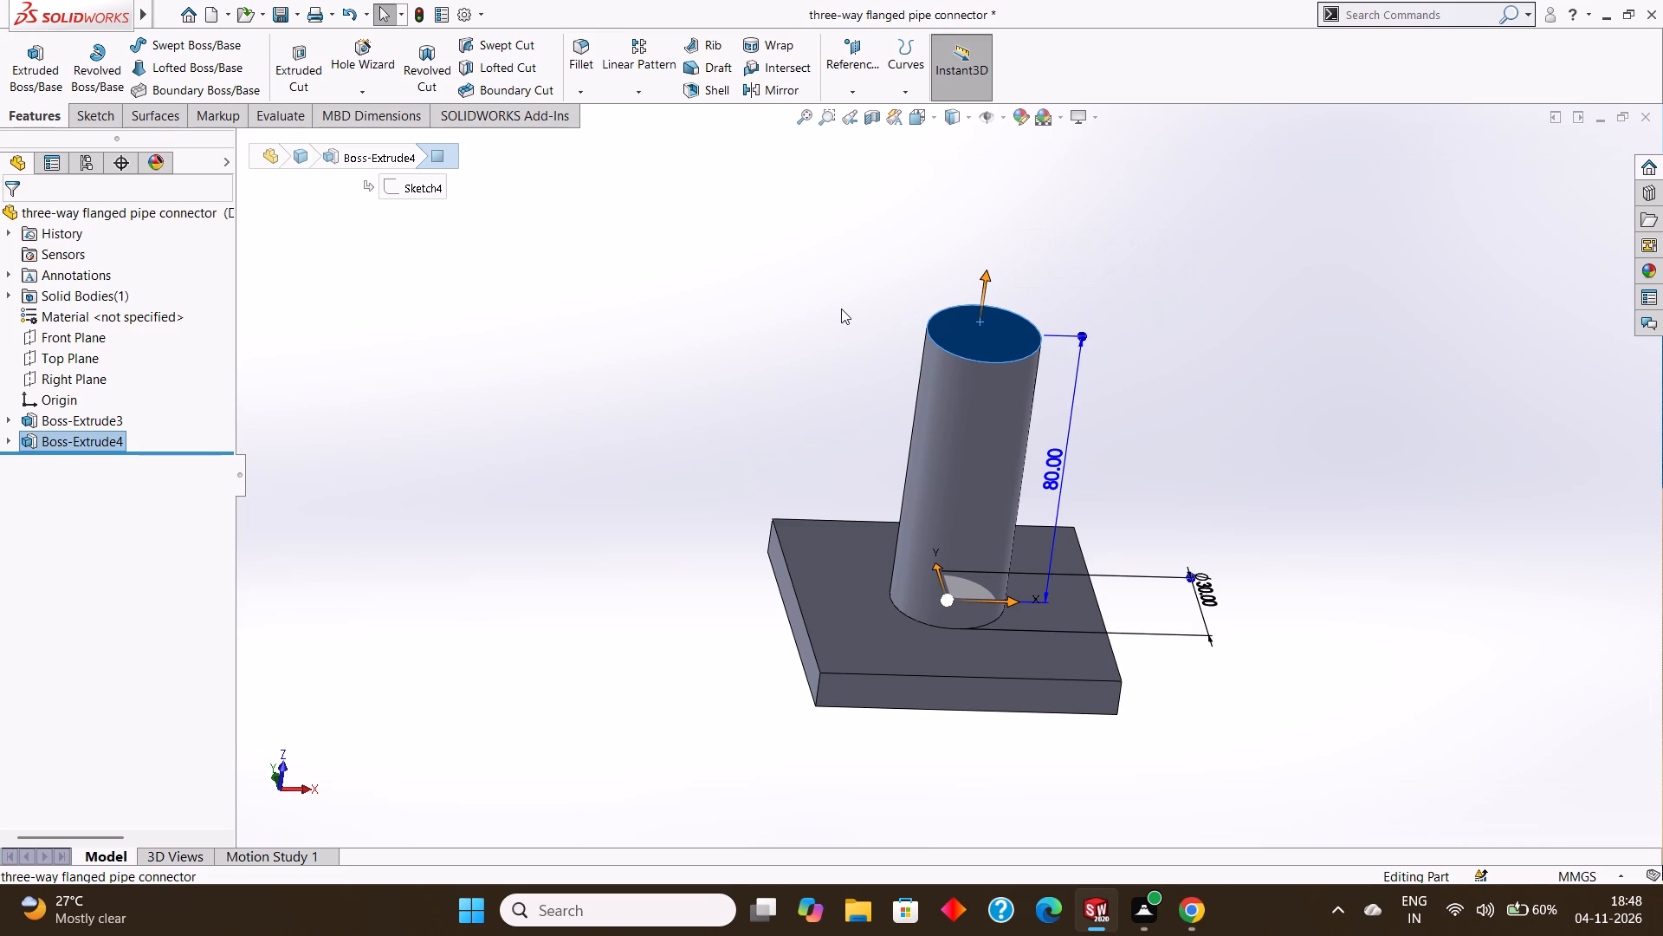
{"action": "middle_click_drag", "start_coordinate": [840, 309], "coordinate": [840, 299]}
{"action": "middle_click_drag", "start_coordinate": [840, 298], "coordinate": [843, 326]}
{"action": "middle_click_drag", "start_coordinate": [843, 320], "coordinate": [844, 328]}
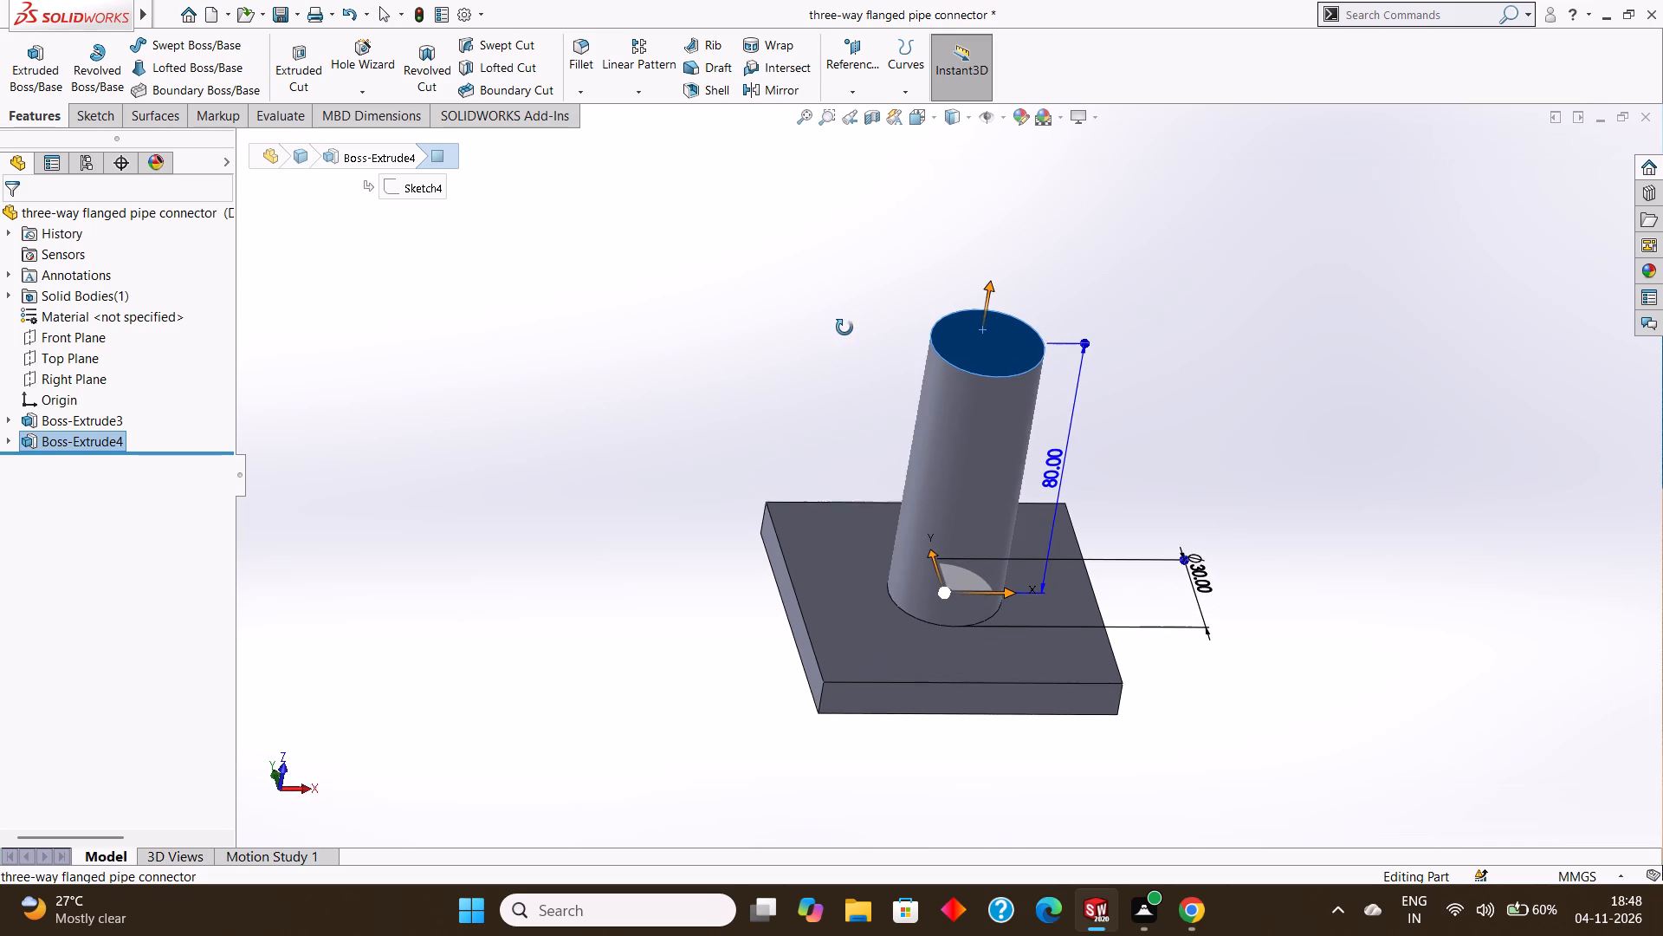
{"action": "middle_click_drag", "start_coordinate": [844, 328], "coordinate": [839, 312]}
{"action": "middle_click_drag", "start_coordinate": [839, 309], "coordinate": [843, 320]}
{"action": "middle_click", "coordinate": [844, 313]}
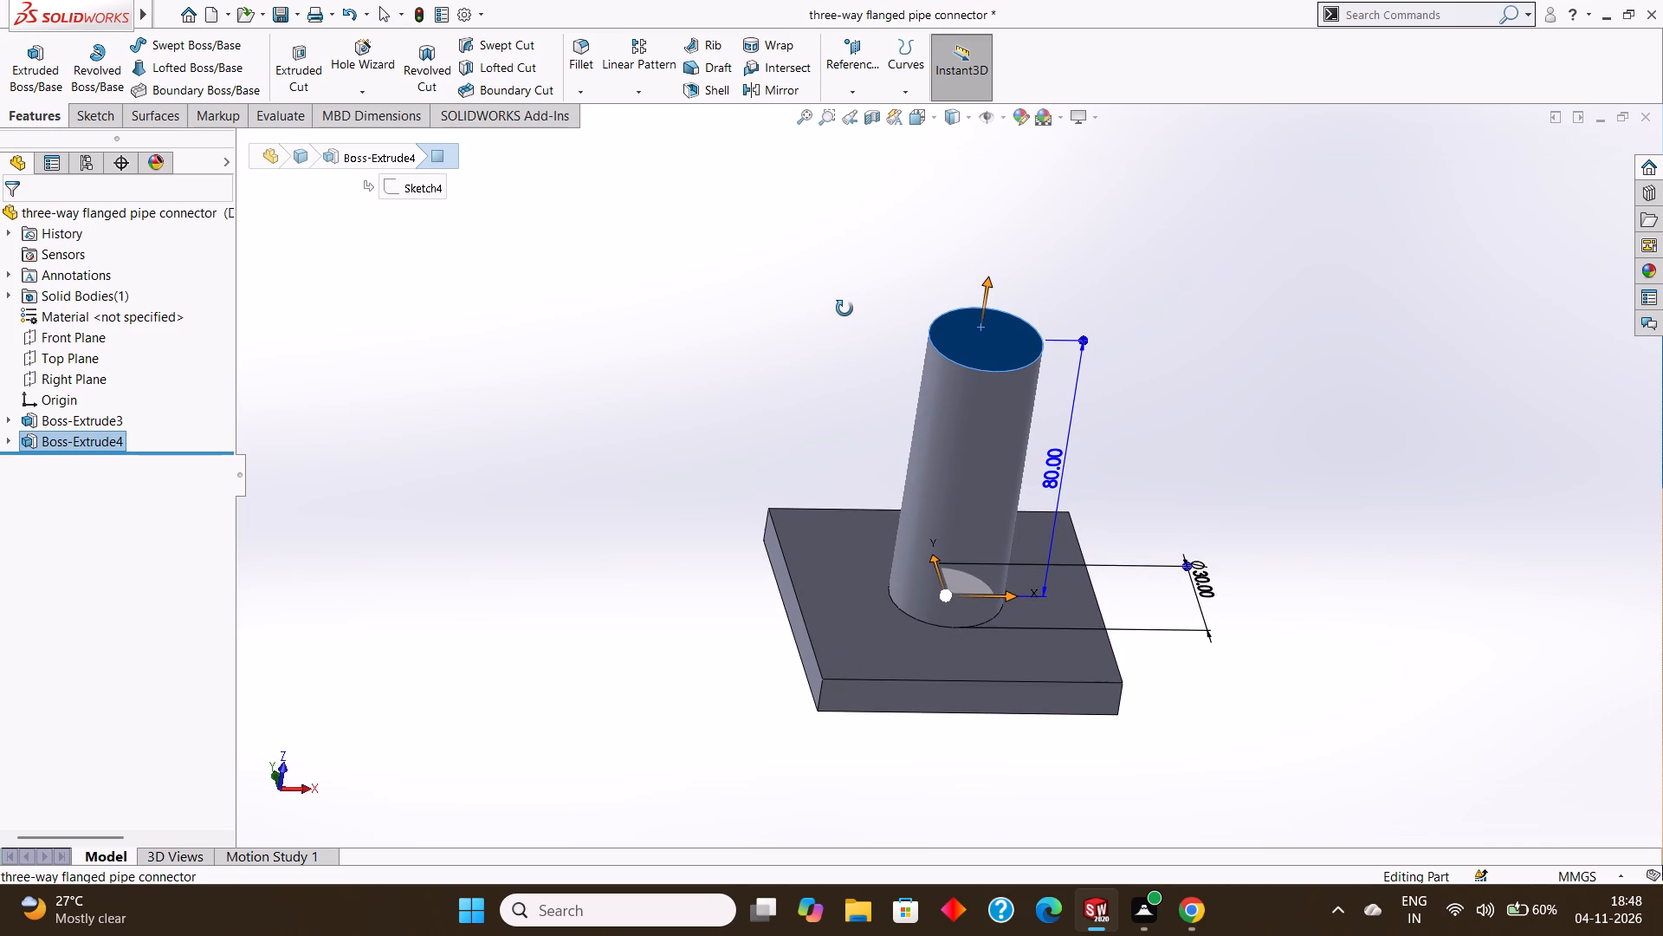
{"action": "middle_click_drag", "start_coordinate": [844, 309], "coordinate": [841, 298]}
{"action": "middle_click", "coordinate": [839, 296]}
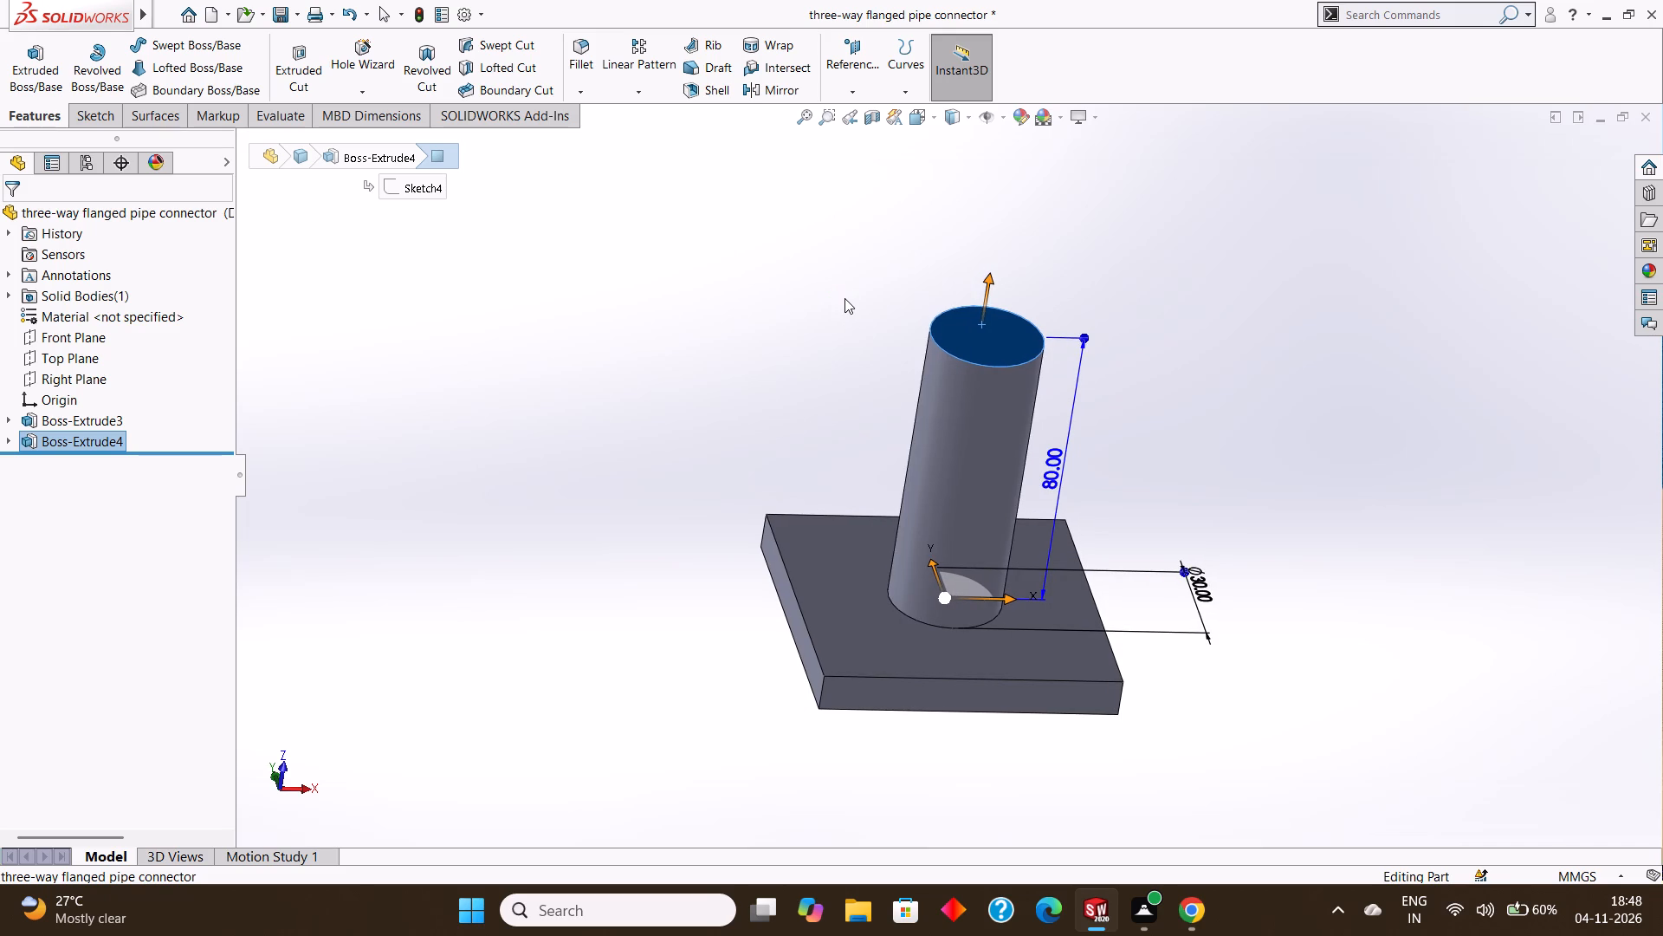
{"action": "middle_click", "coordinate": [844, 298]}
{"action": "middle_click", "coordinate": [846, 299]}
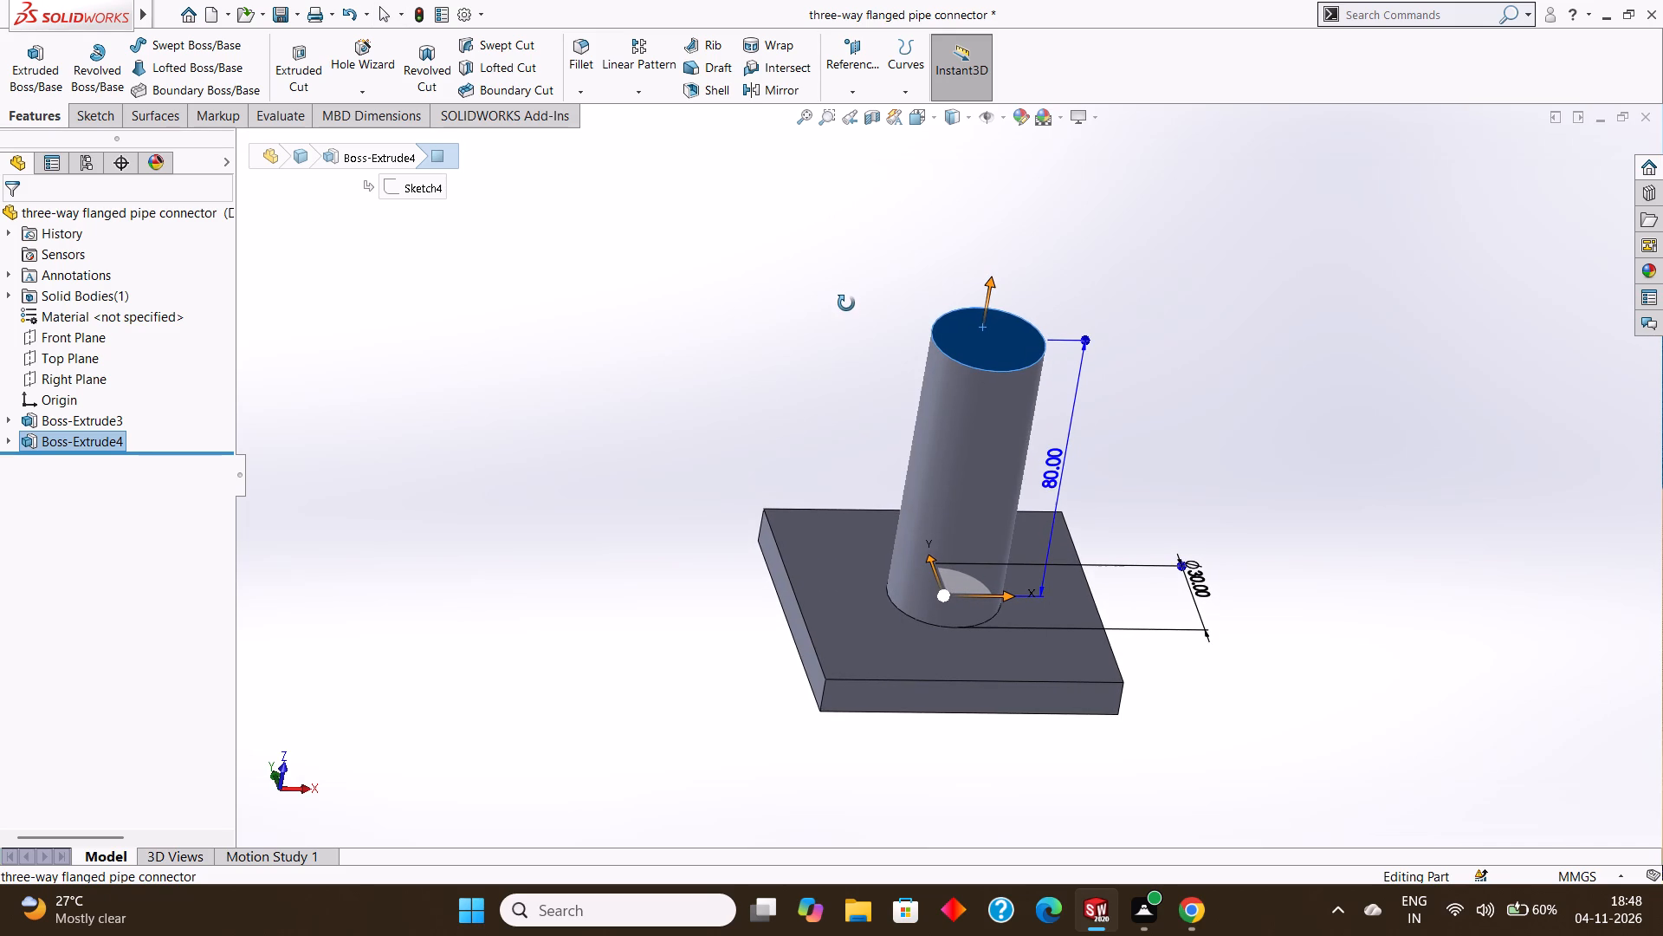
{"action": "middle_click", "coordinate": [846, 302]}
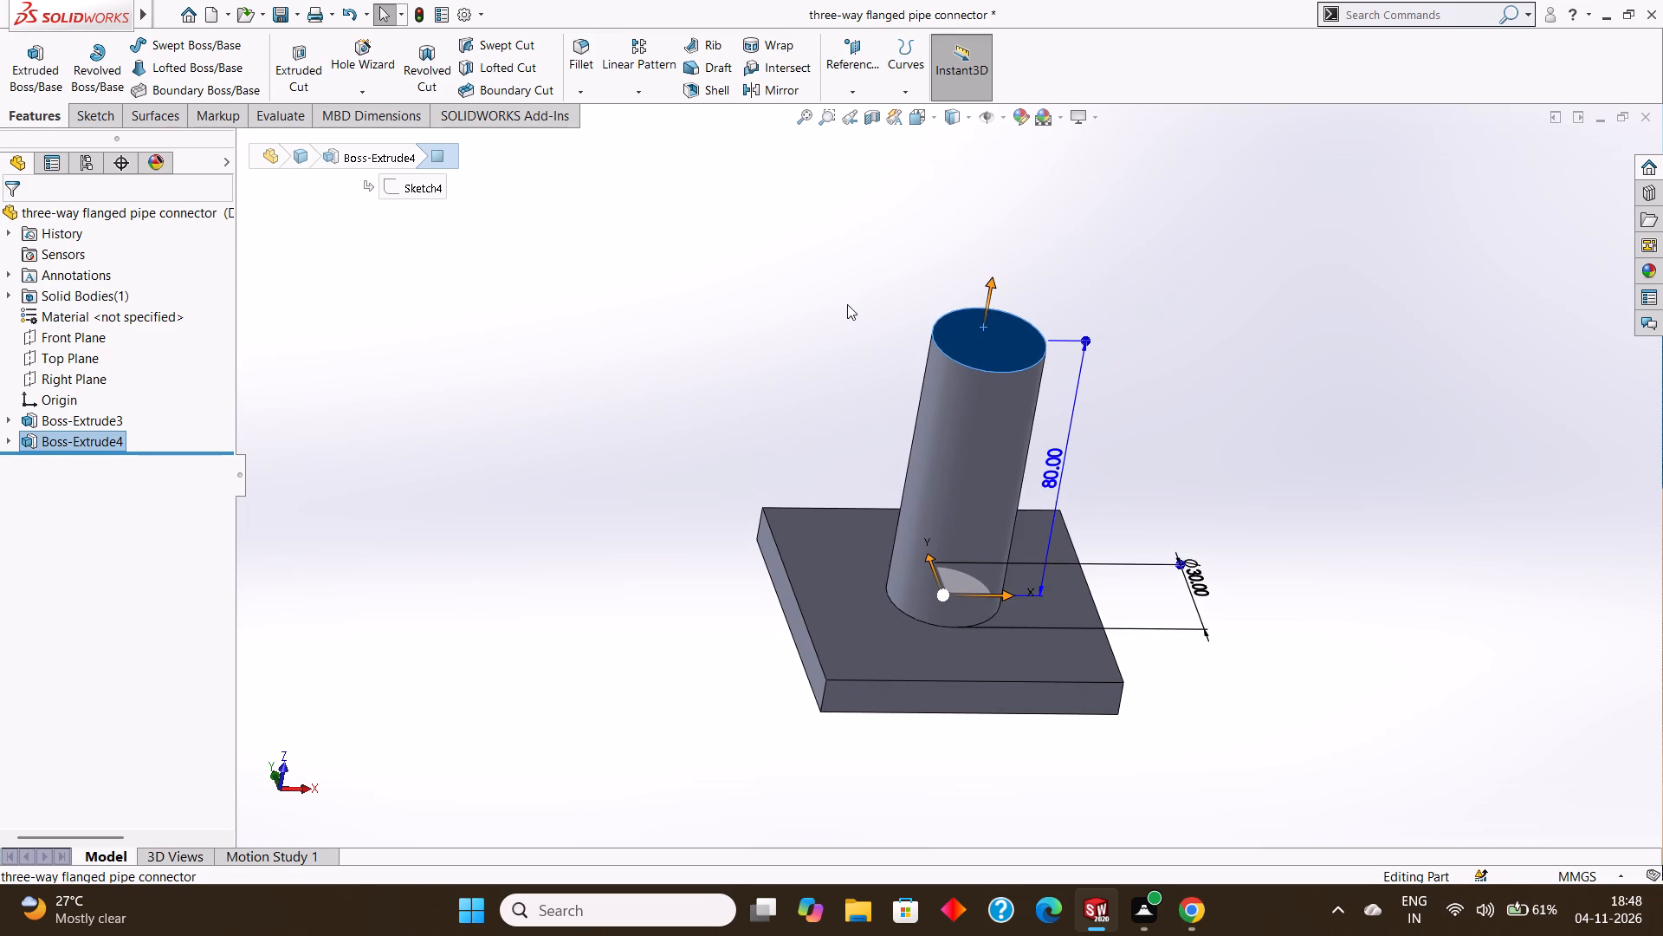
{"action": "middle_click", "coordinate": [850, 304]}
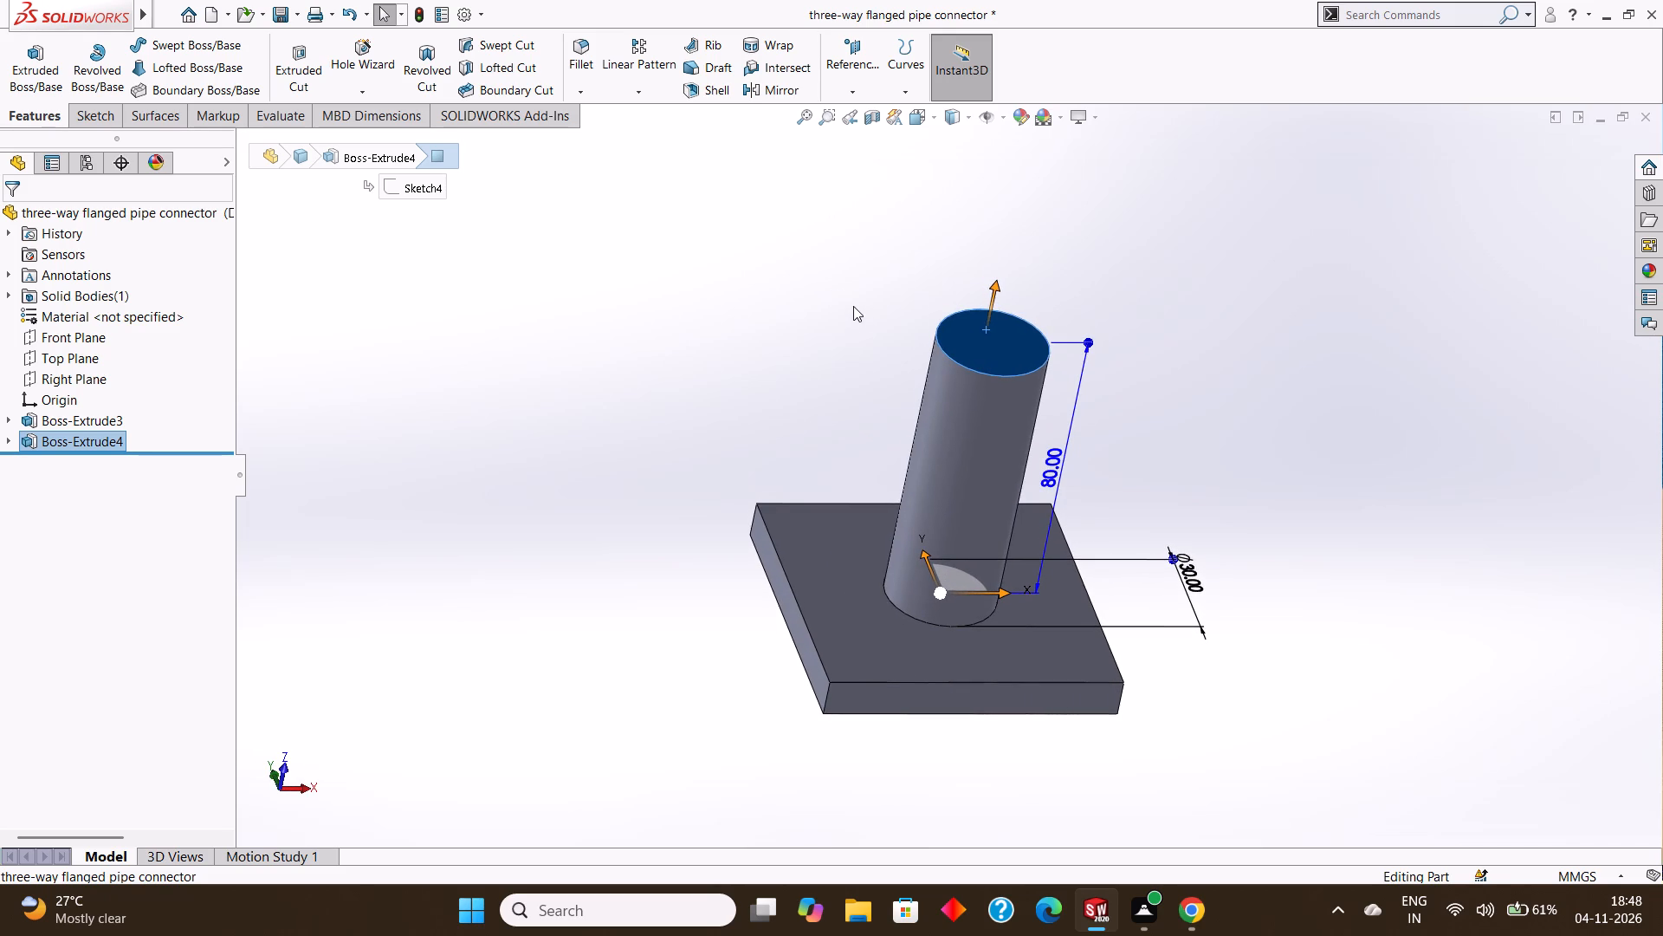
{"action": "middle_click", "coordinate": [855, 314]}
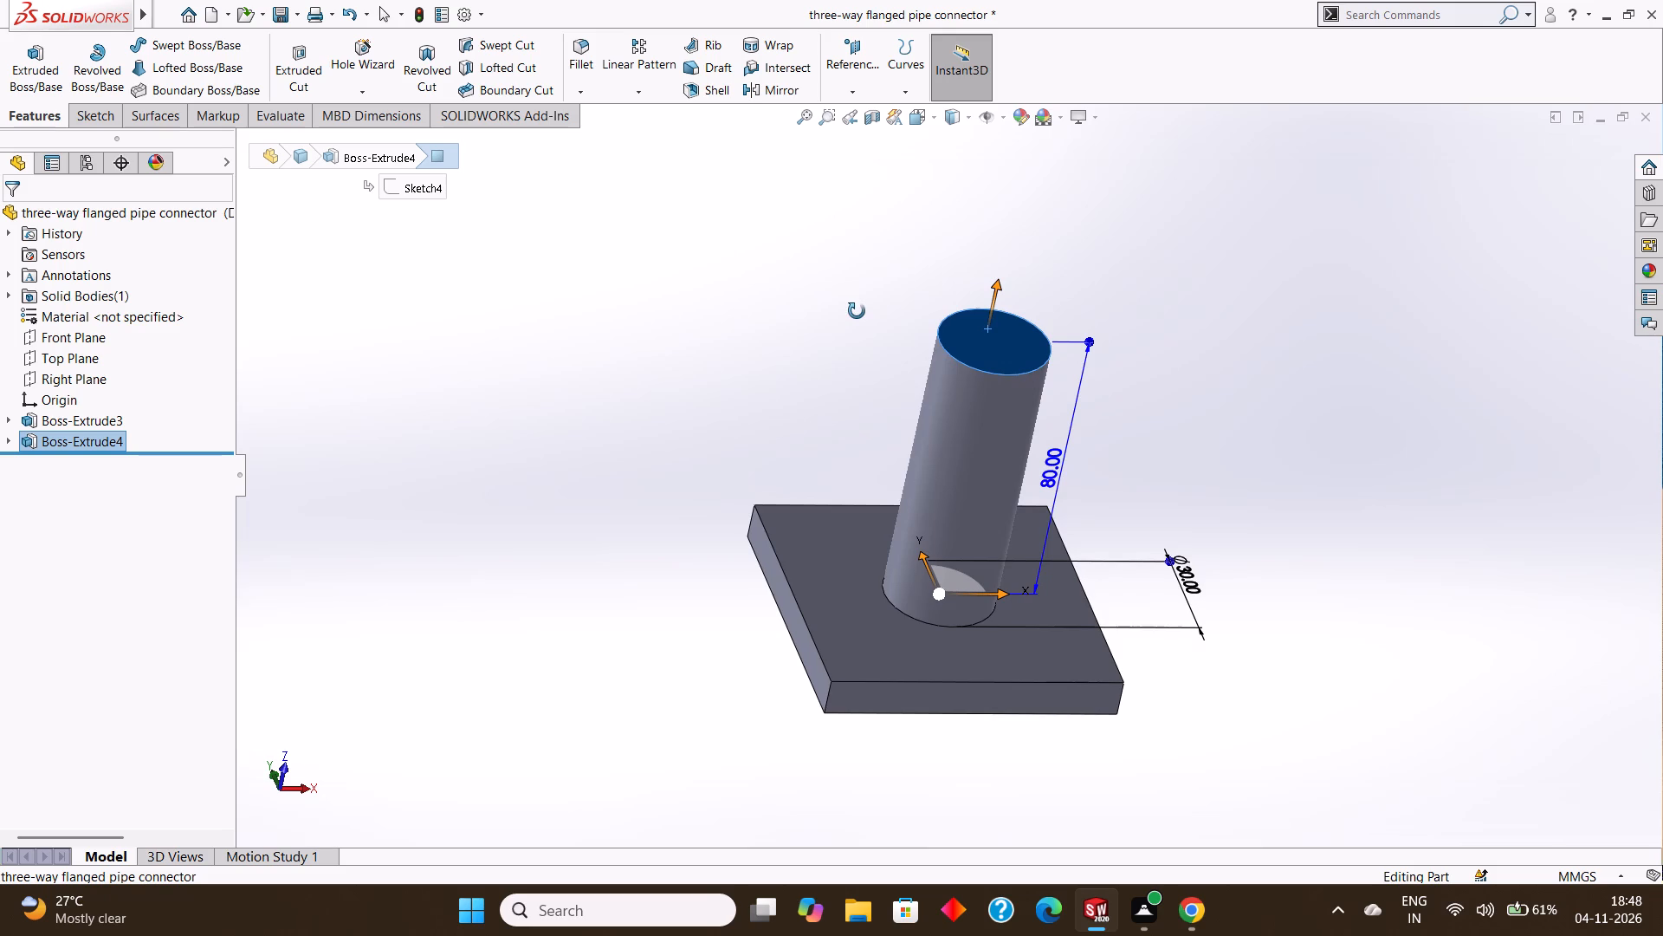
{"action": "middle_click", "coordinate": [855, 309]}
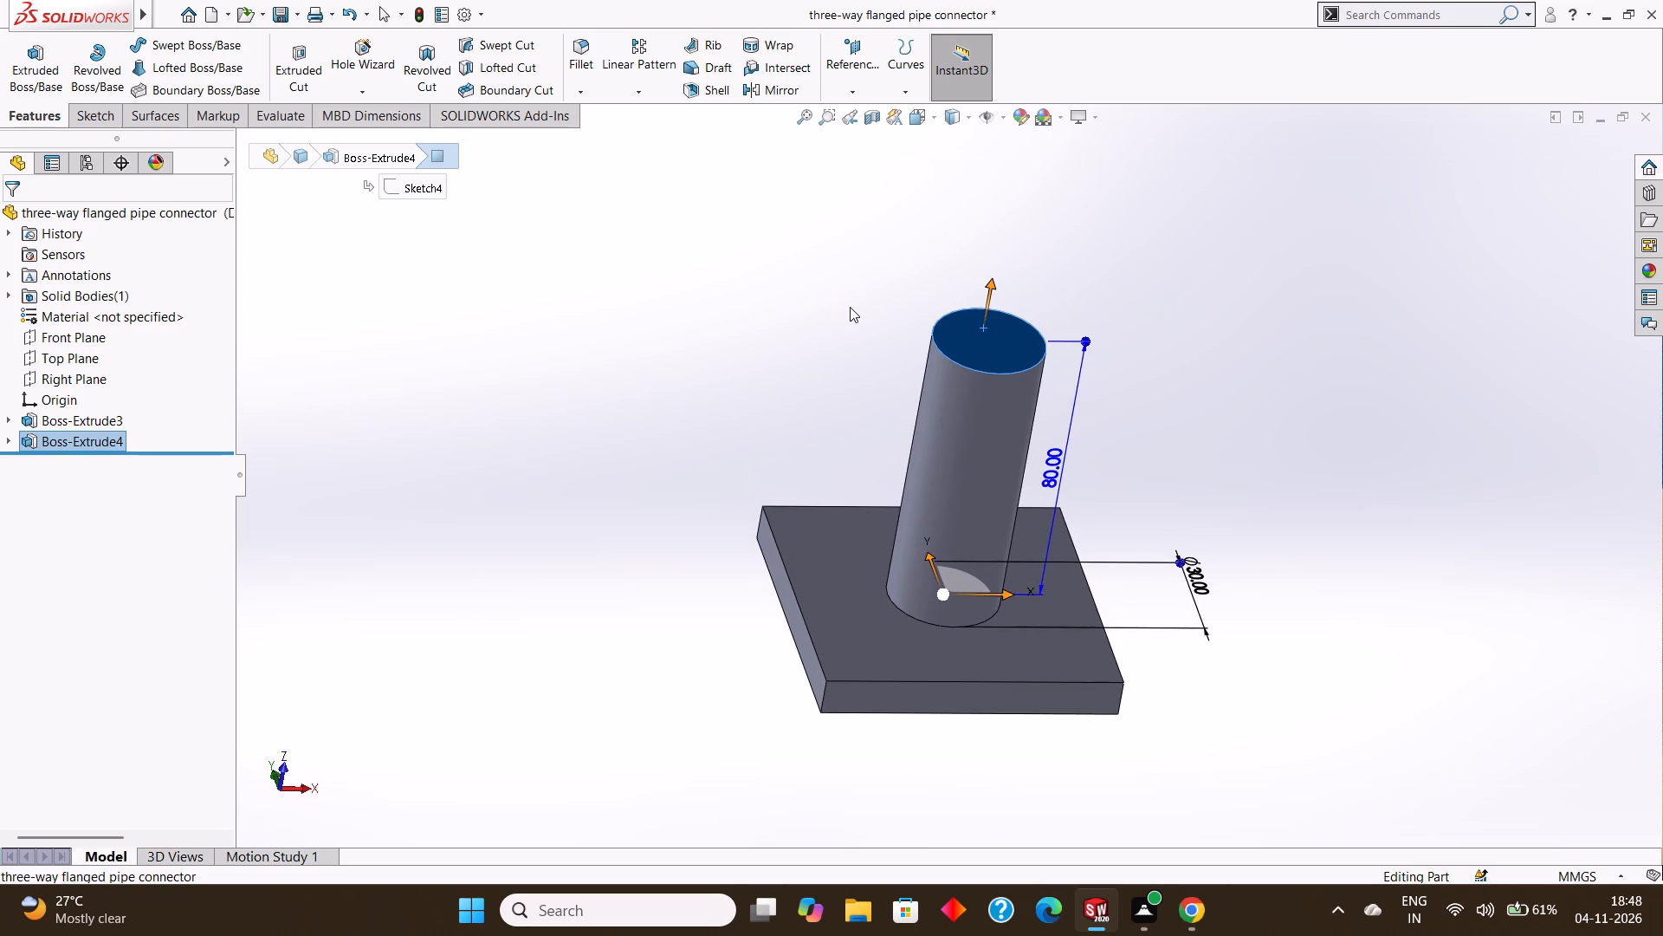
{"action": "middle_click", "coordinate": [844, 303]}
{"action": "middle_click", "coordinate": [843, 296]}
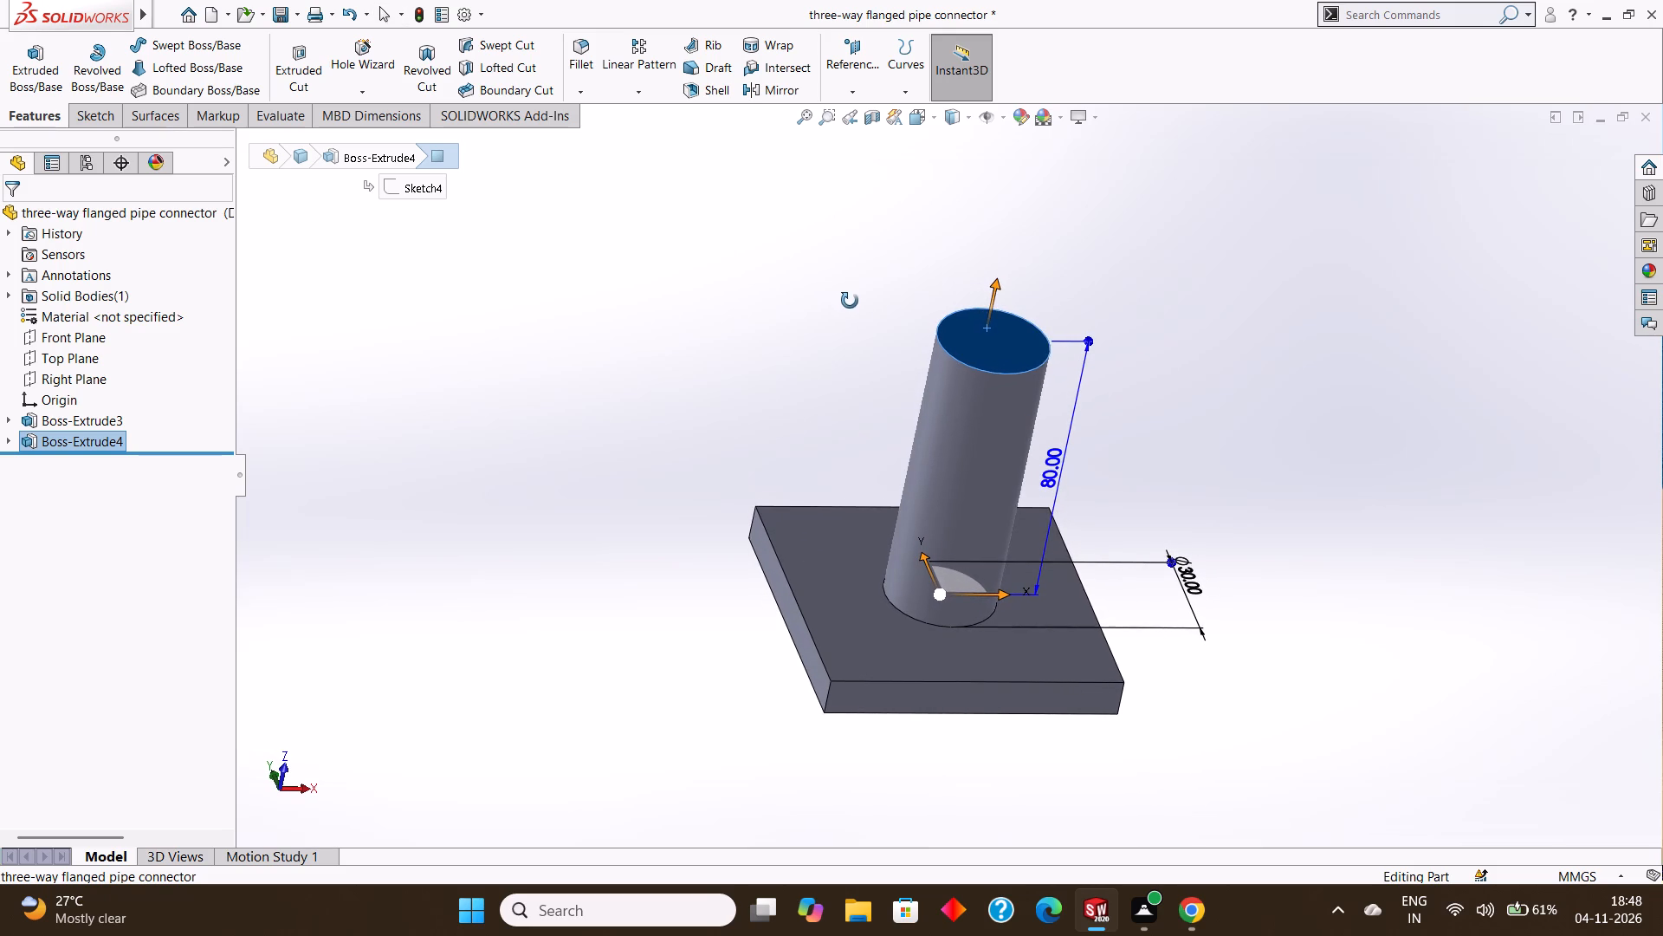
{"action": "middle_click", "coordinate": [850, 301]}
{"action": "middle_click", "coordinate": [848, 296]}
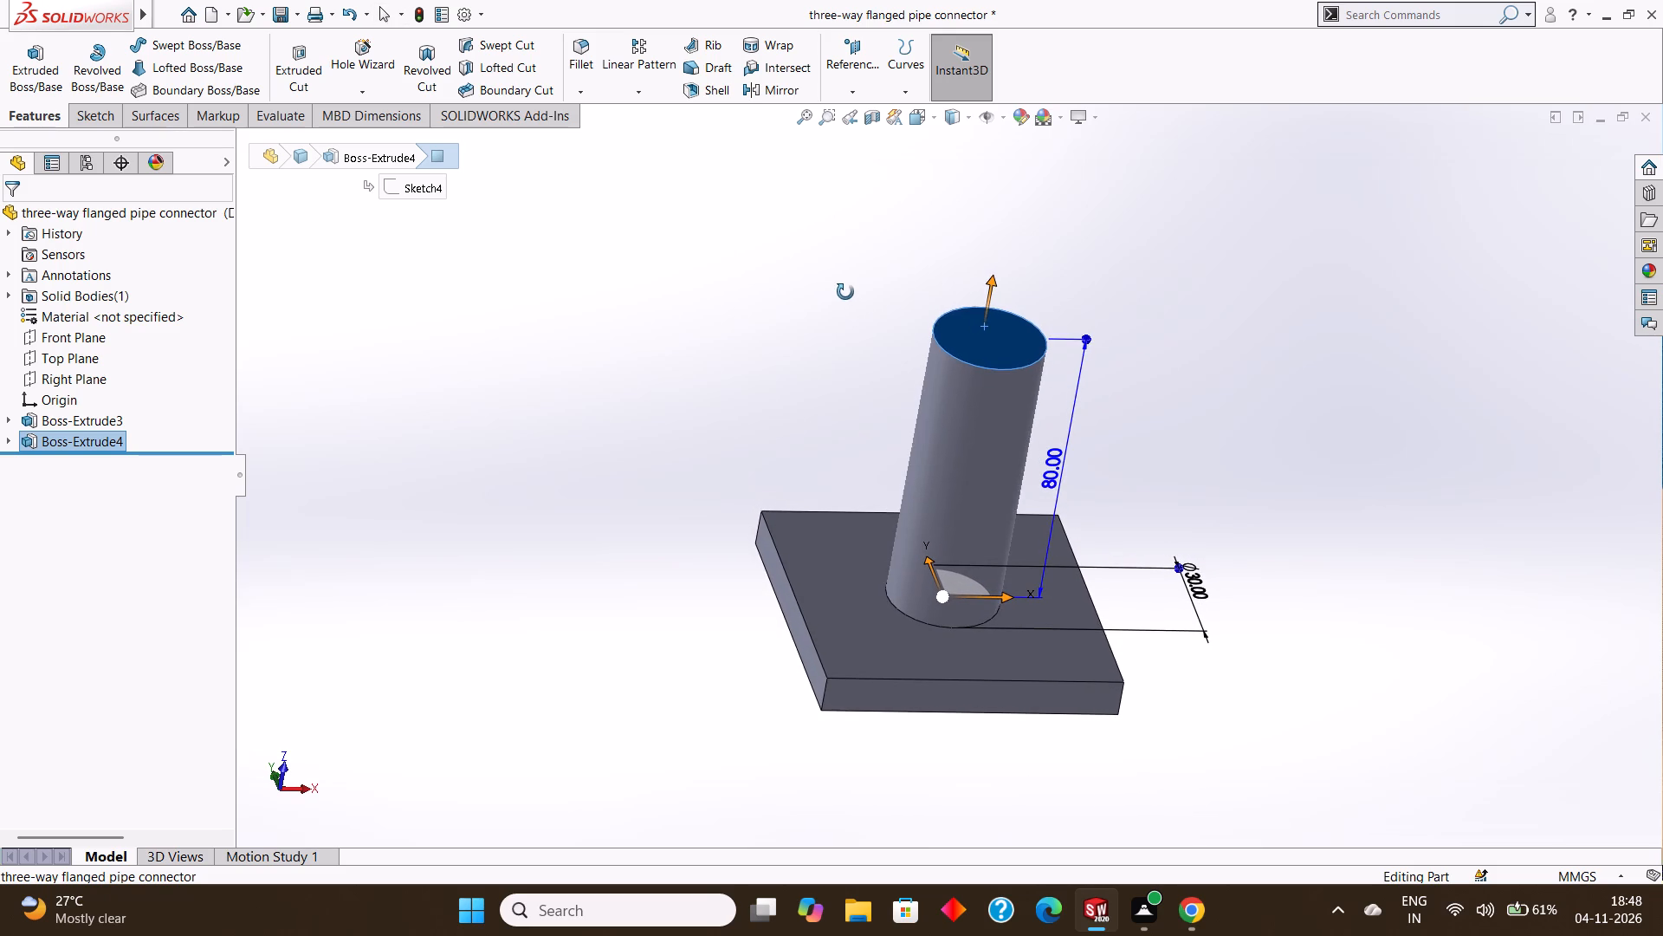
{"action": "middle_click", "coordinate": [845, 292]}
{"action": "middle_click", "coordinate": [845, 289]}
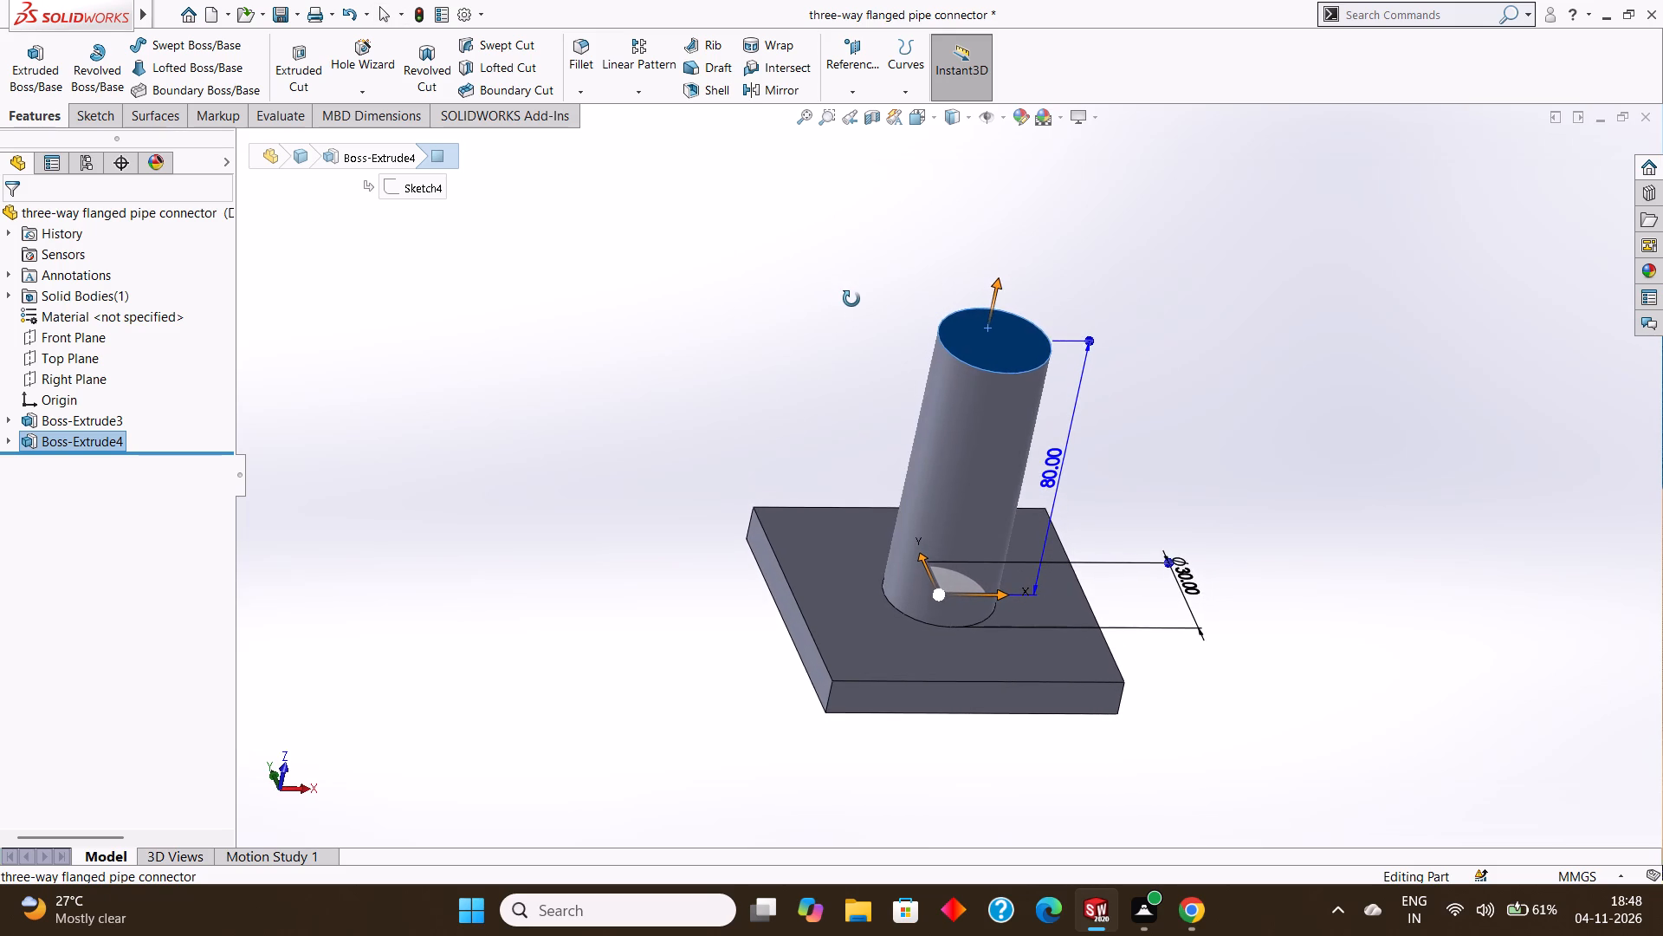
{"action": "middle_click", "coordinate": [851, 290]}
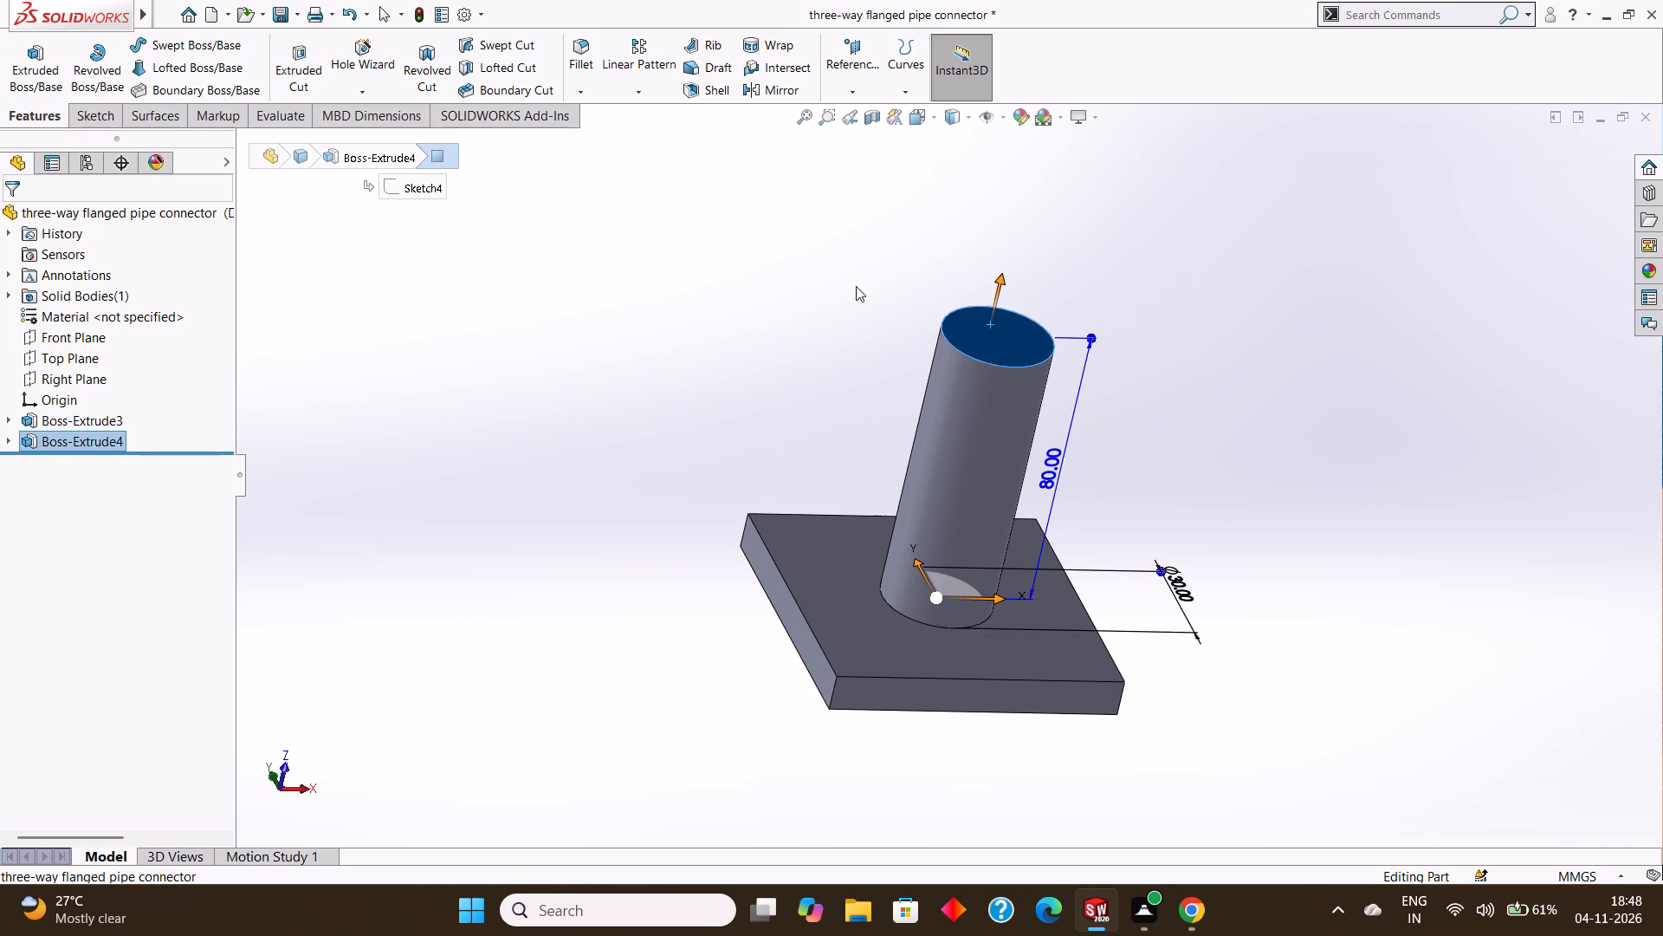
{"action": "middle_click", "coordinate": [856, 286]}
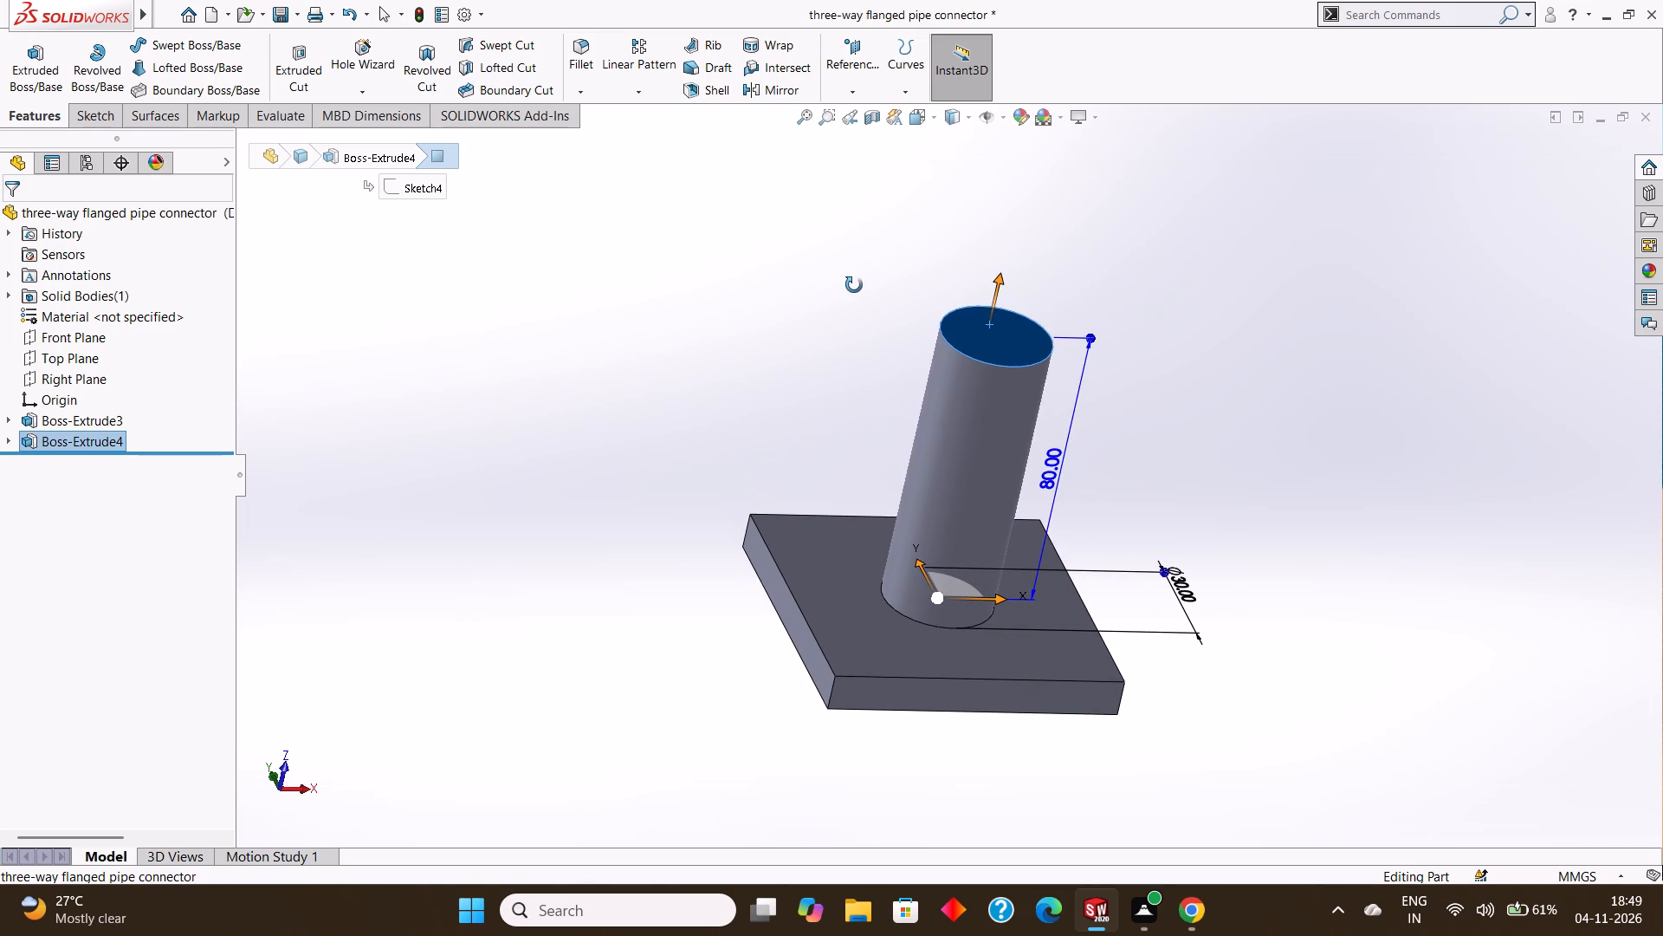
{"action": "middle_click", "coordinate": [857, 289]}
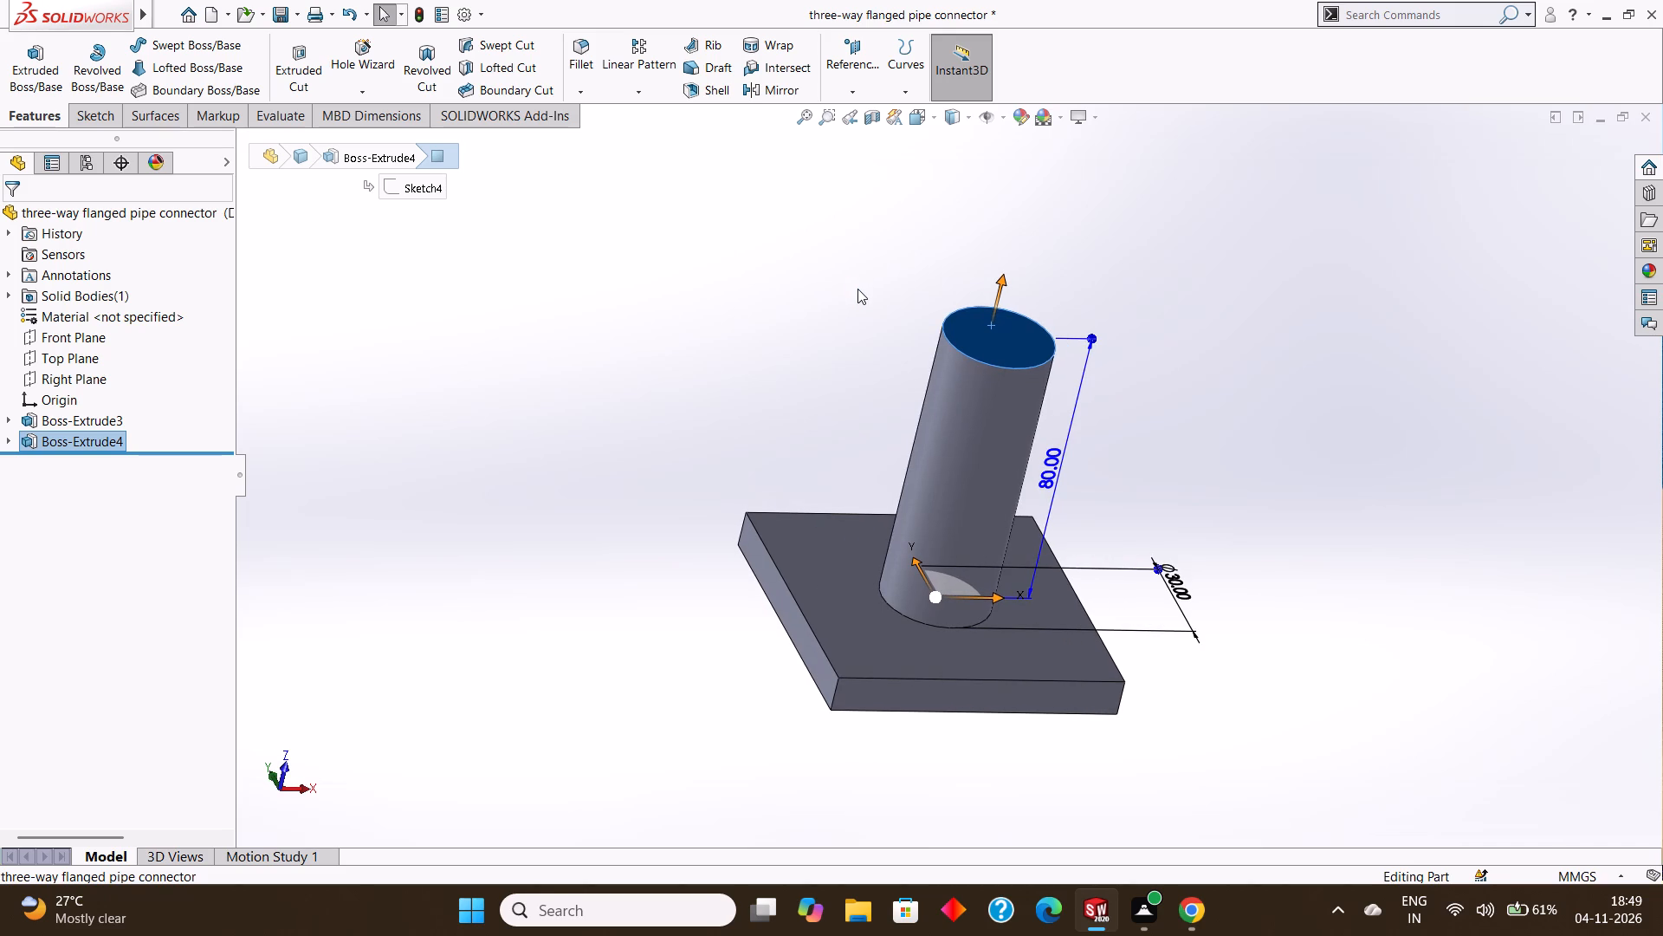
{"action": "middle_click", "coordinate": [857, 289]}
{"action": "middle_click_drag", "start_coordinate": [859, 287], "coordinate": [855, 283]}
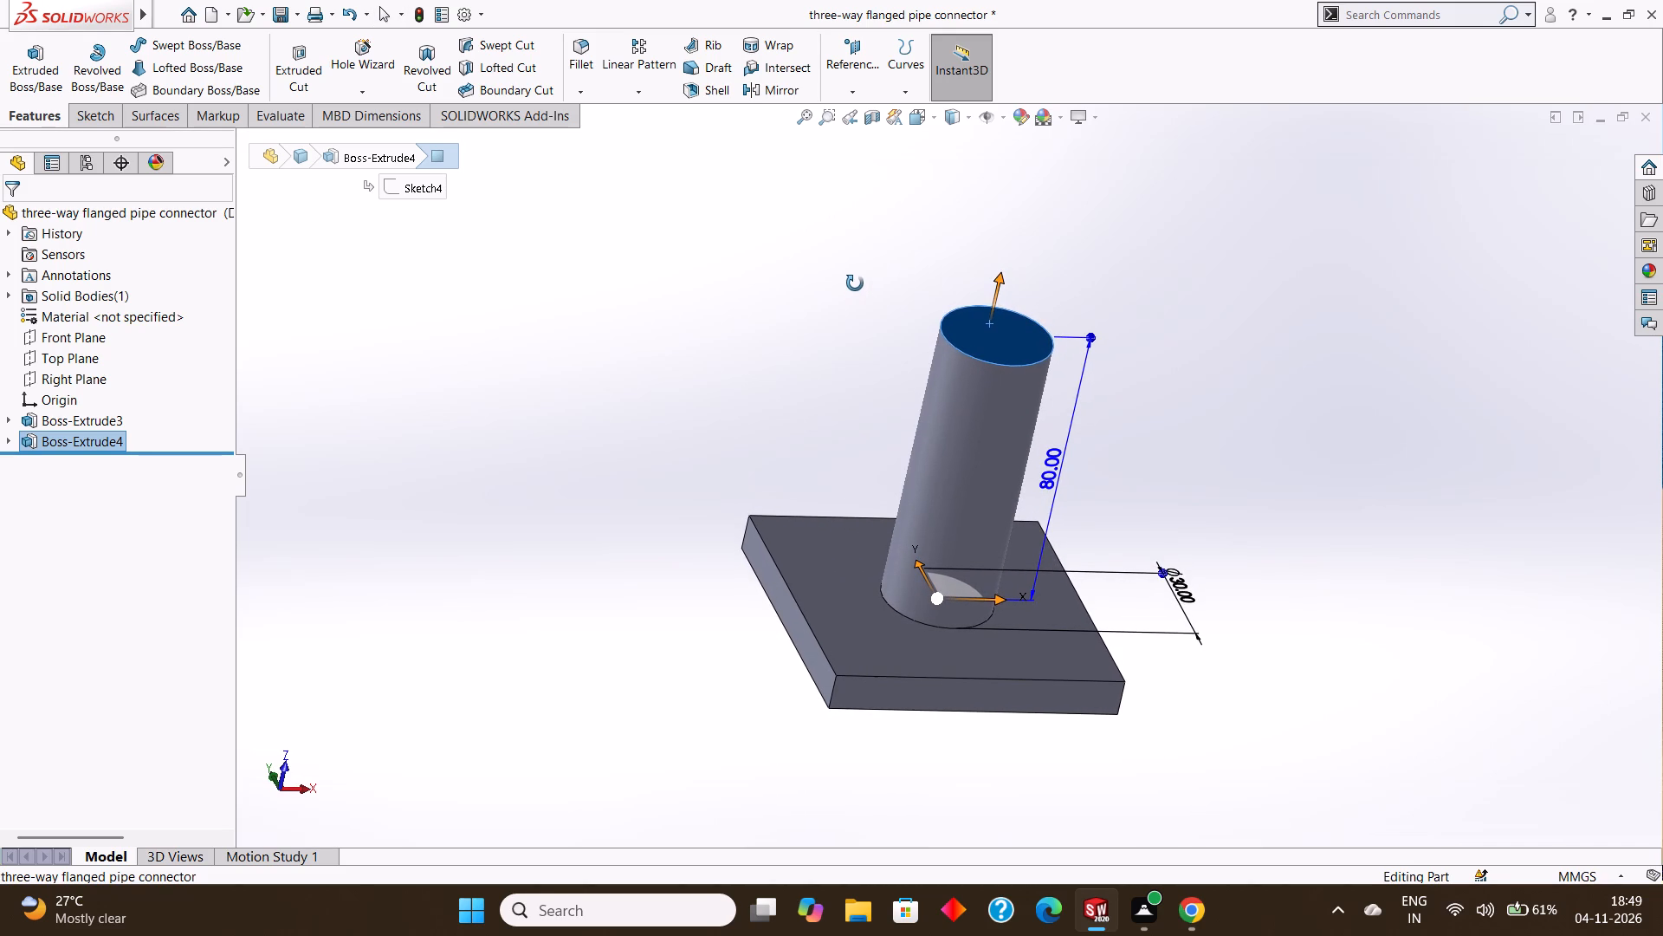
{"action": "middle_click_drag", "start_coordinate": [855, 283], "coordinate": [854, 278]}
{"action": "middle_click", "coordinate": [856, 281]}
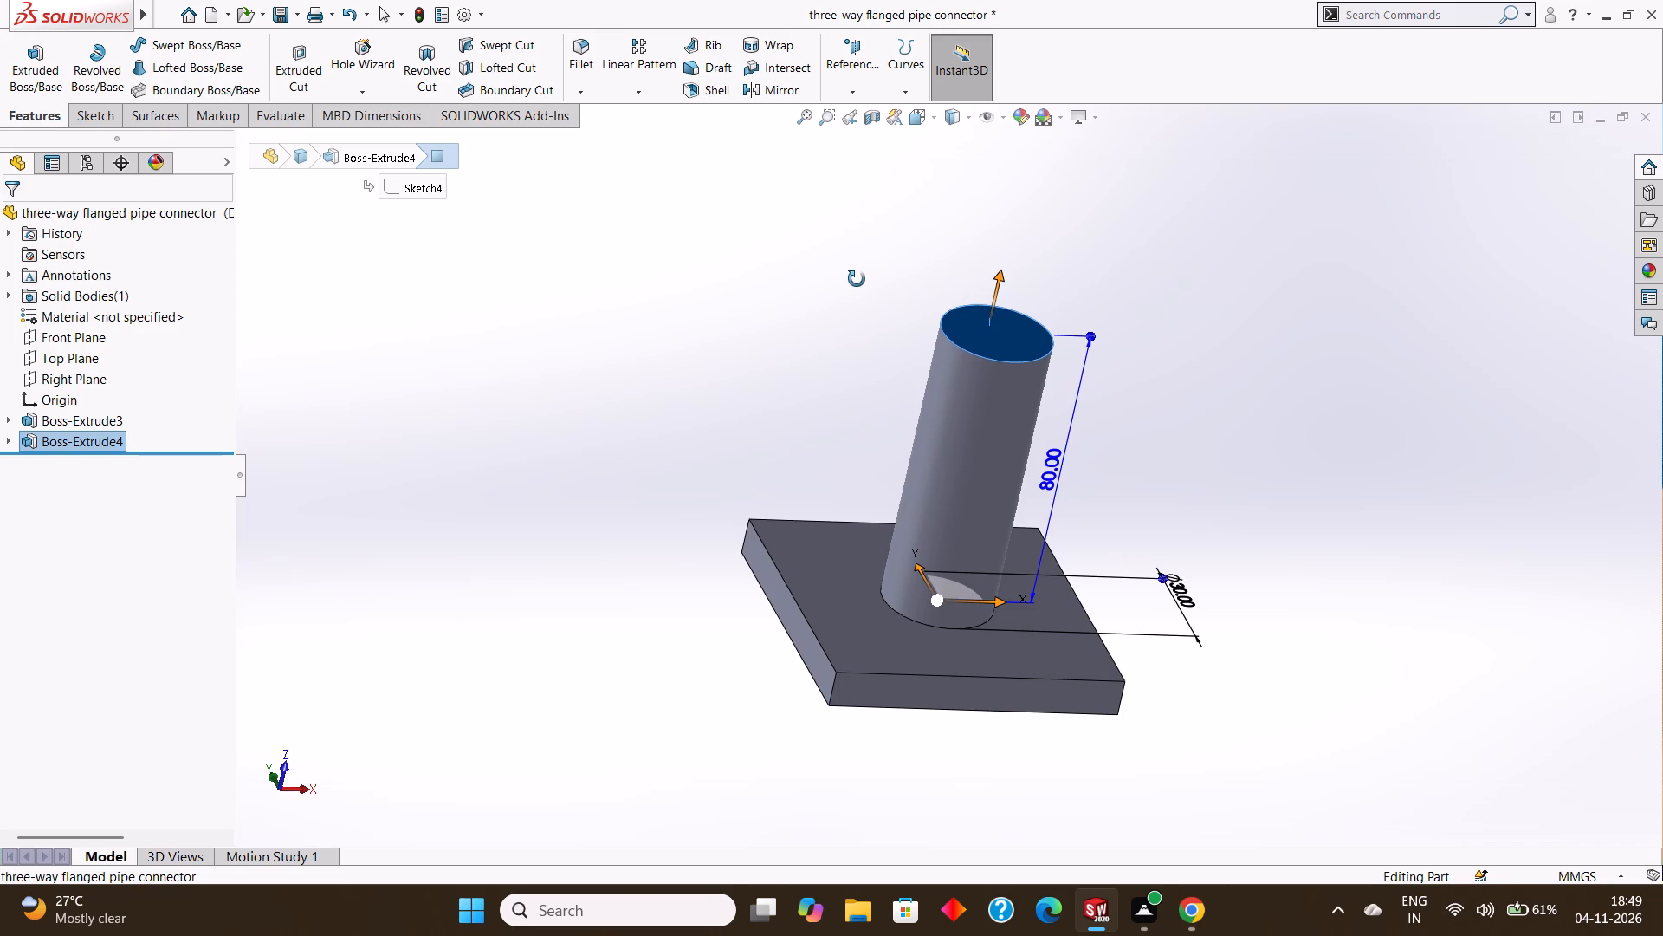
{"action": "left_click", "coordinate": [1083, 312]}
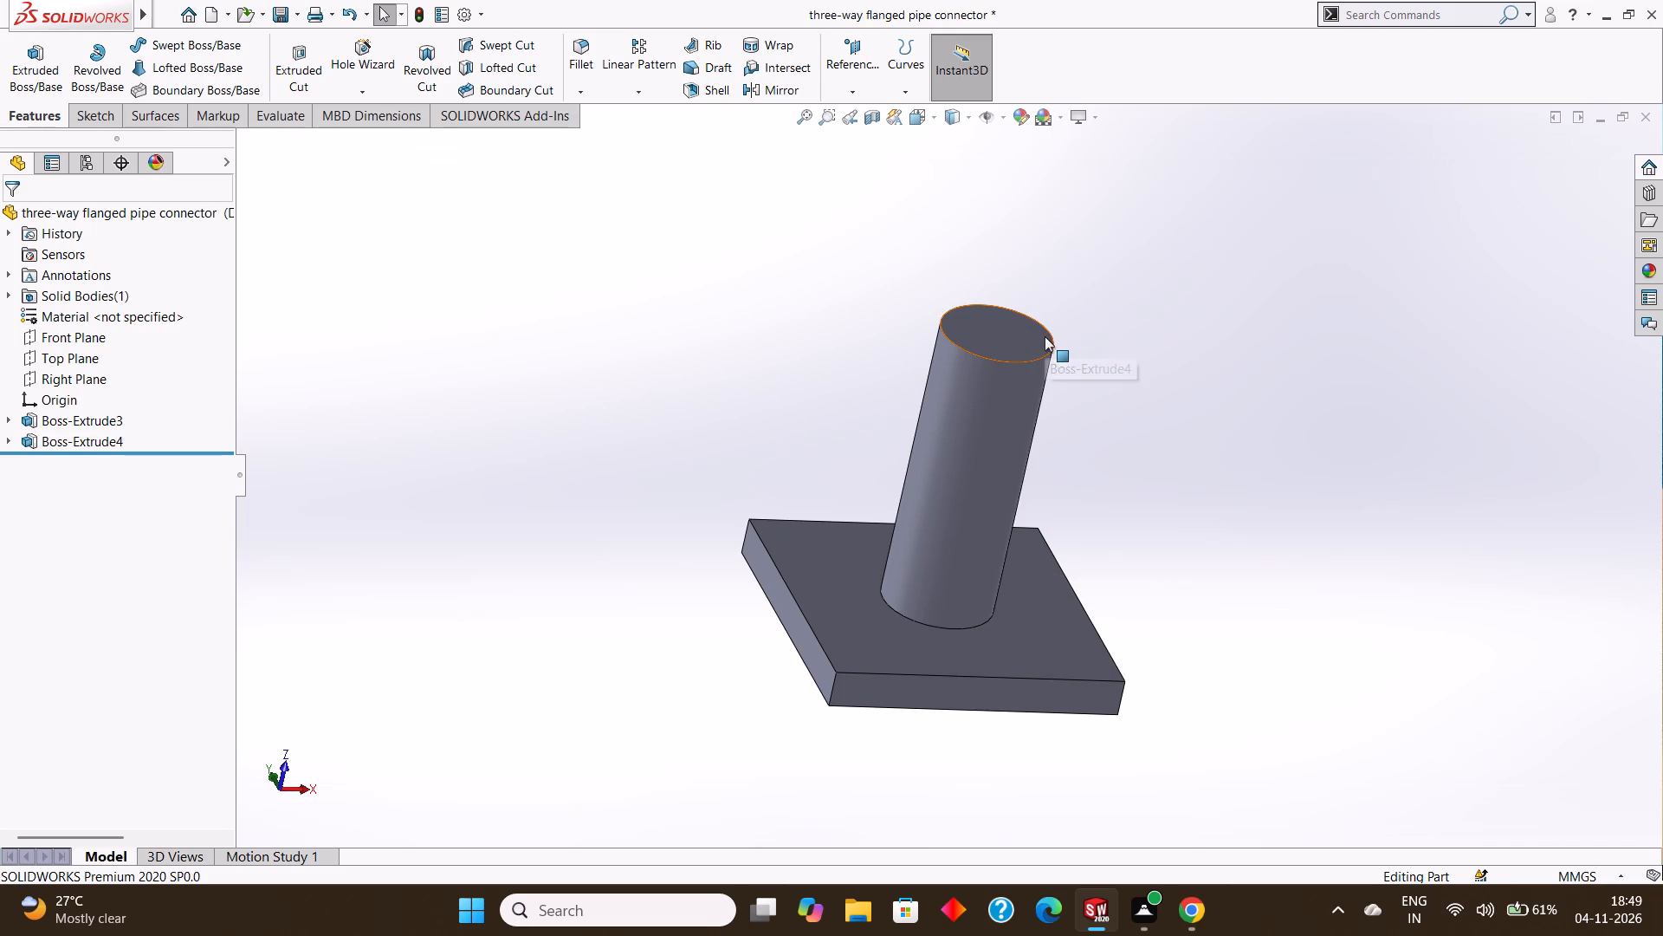
Undo the cylinder's boss extrusion, returning to the circle sketch on the plate's face.
{"action": "key", "text": "Escape"}
{"action": "key", "text": "ctrl+z"}
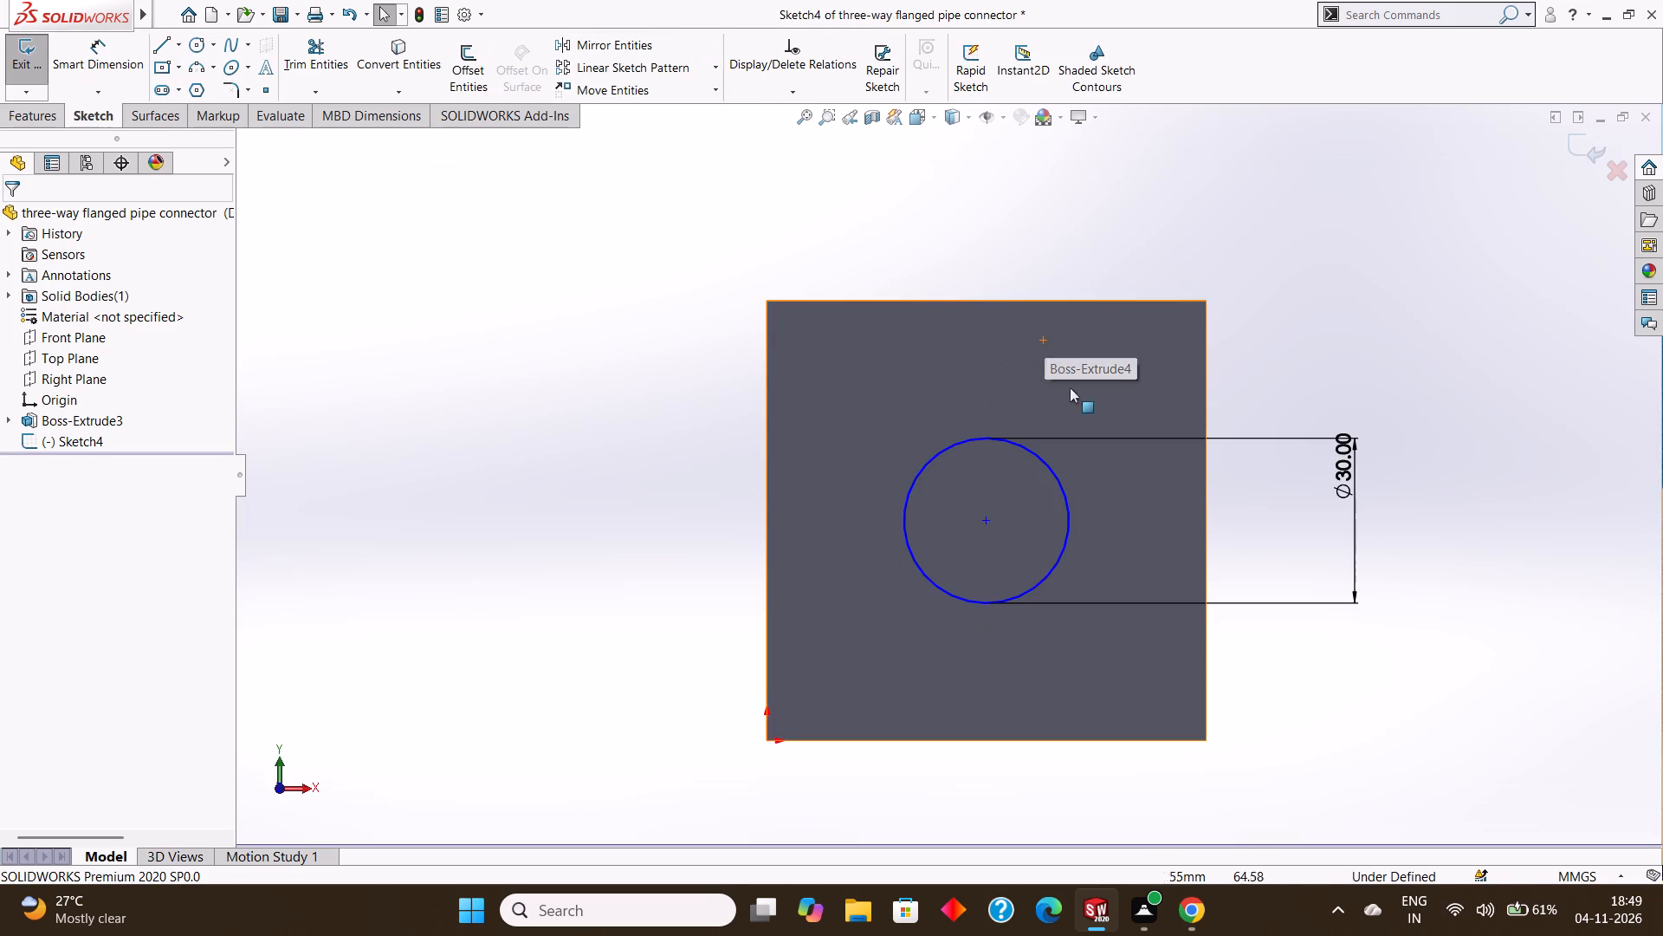
Set the circle's diameter dimension to 40 mm.
{"action": "double_click", "coordinate": [1342, 469]}
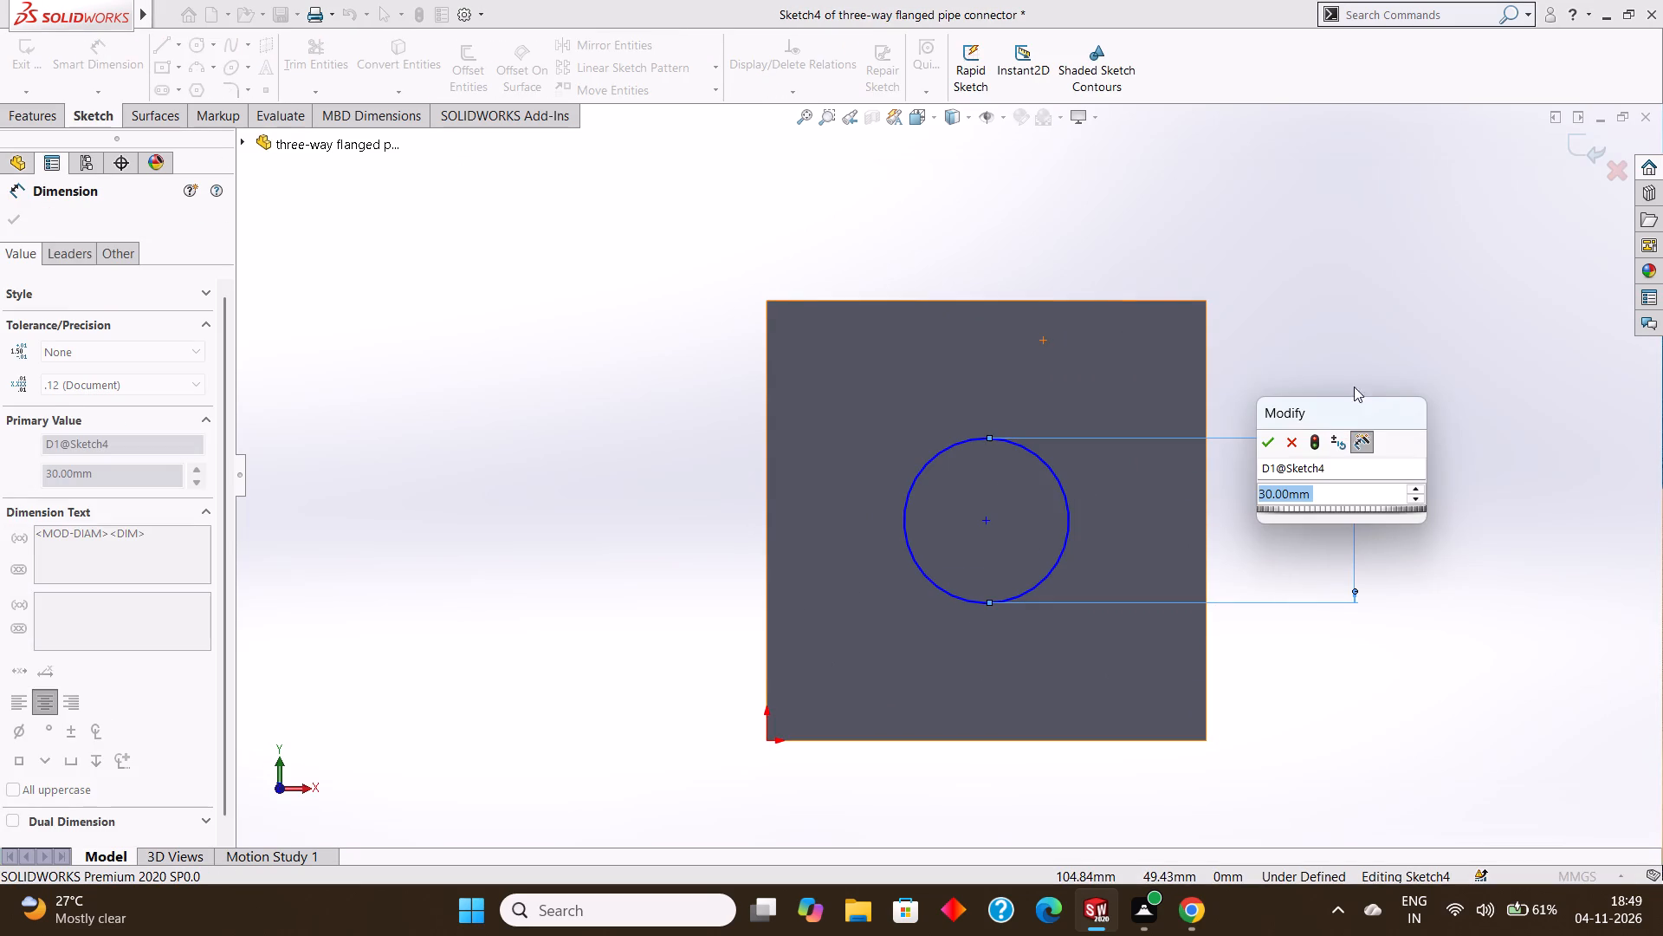
{"action": "key", "text": "BackSpace"}
{"action": "type", "text": "40"}
{"action": "key", "text": "Return"}
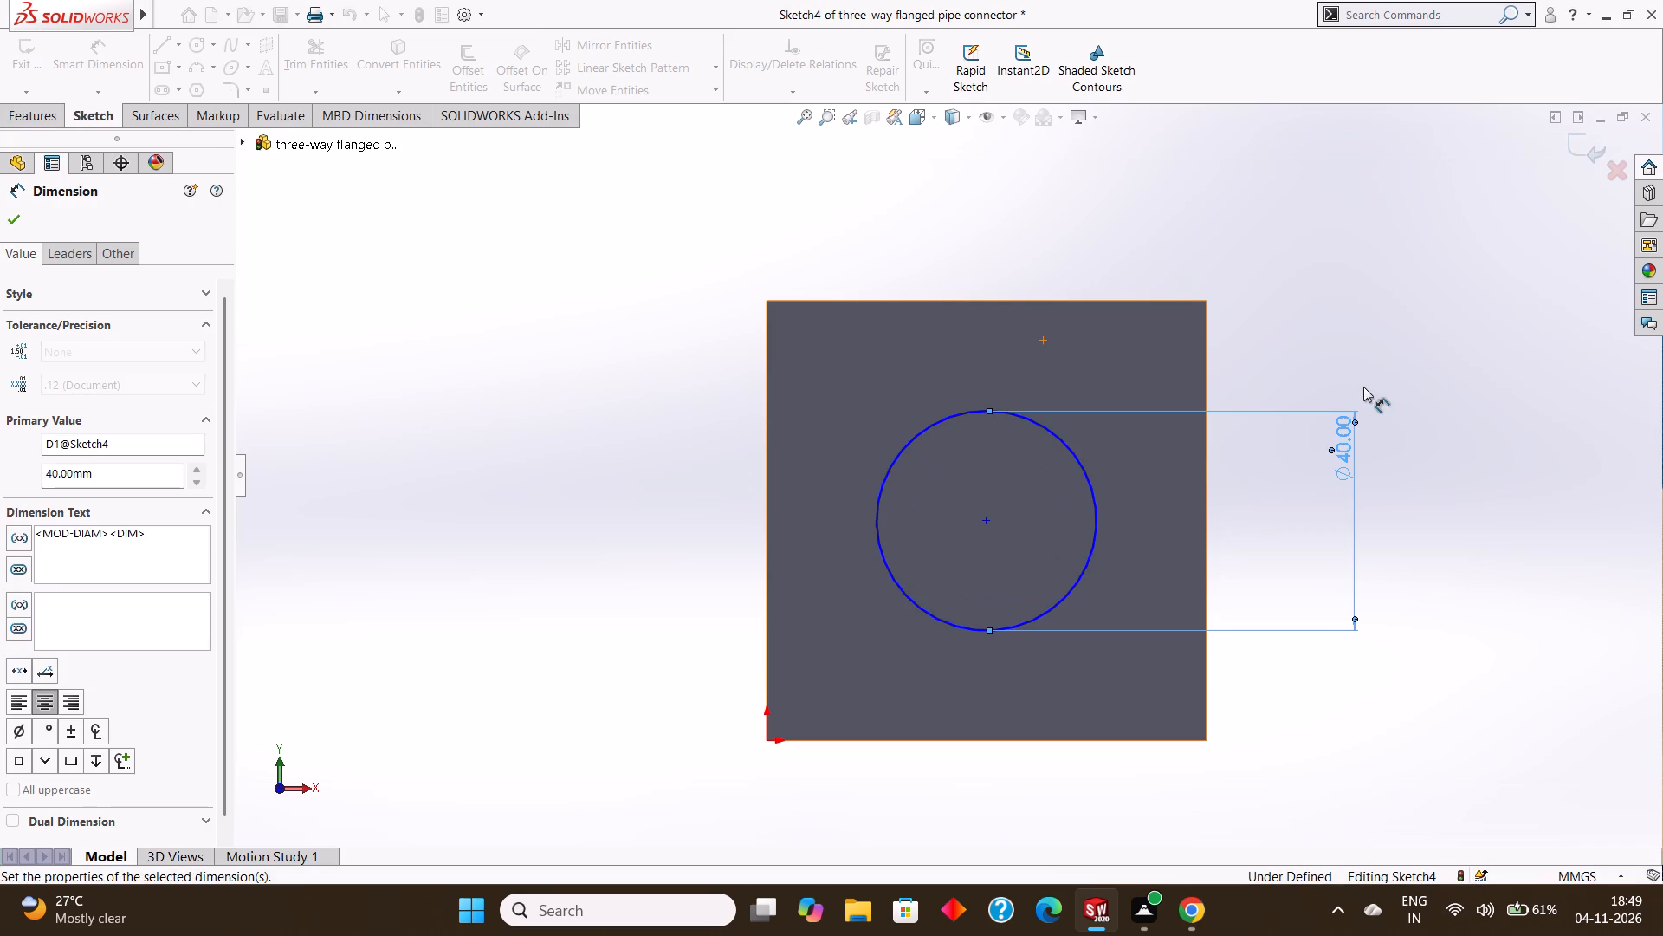
{"action": "left_click", "coordinate": [20, 218]}
Add a 40 mm vertical dimension from the plate's origin corner to the circle's centre.
{"action": "left_click", "coordinate": [88, 62]}
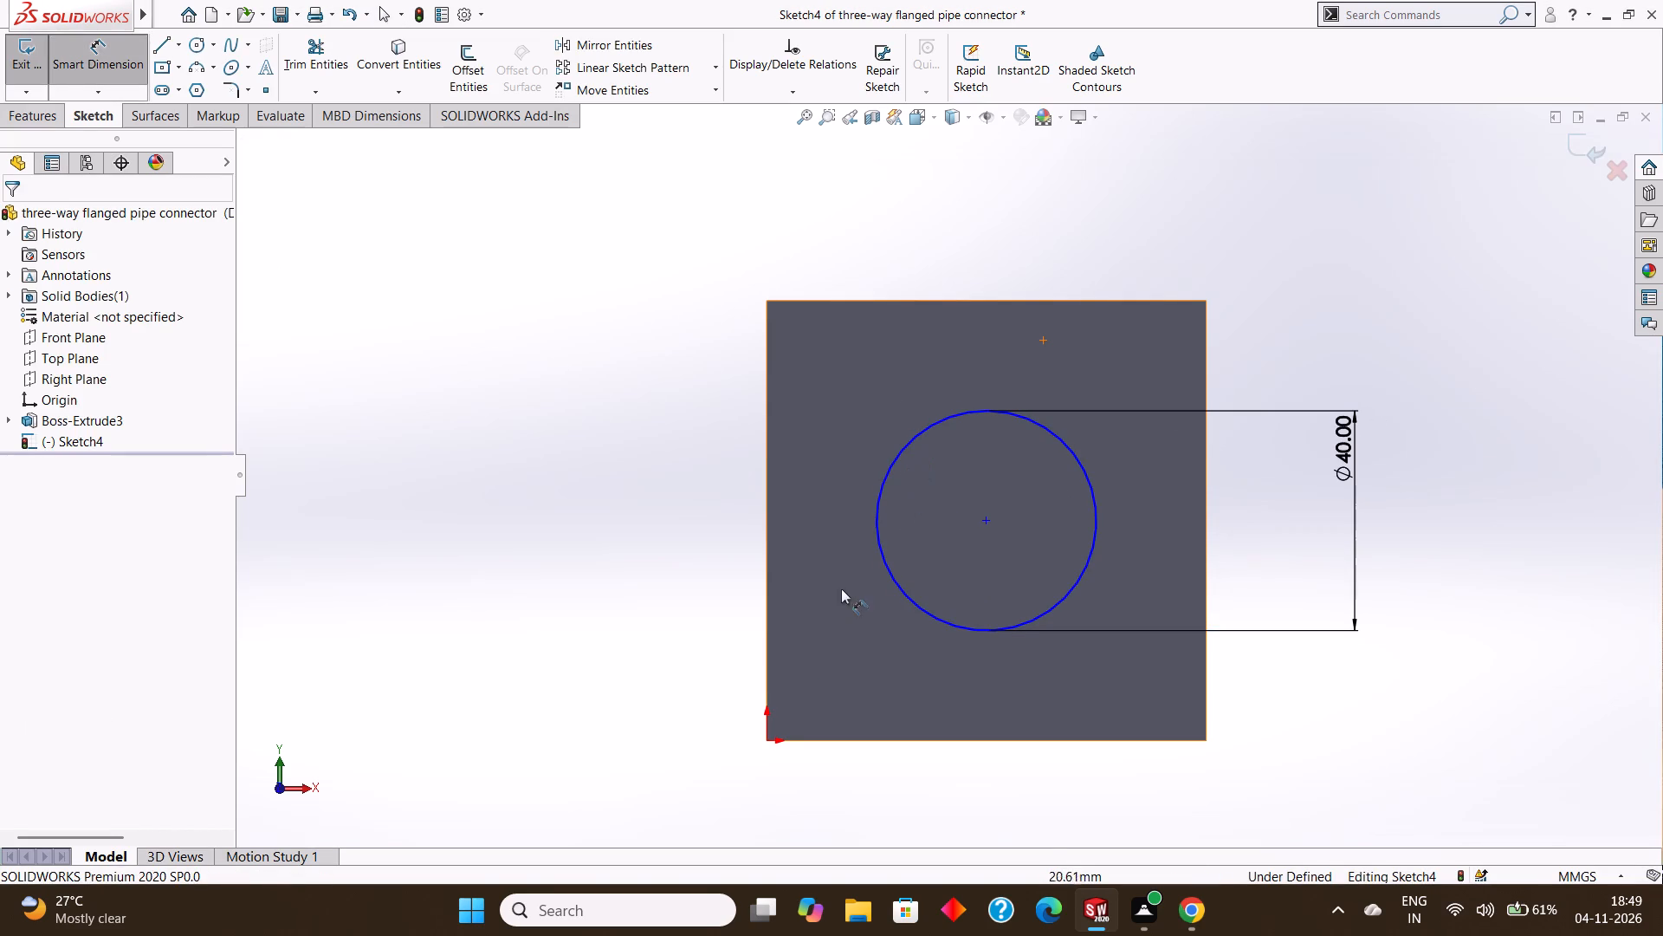
{"action": "left_click", "coordinate": [765, 740]}
{"action": "left_click", "coordinate": [986, 523]}
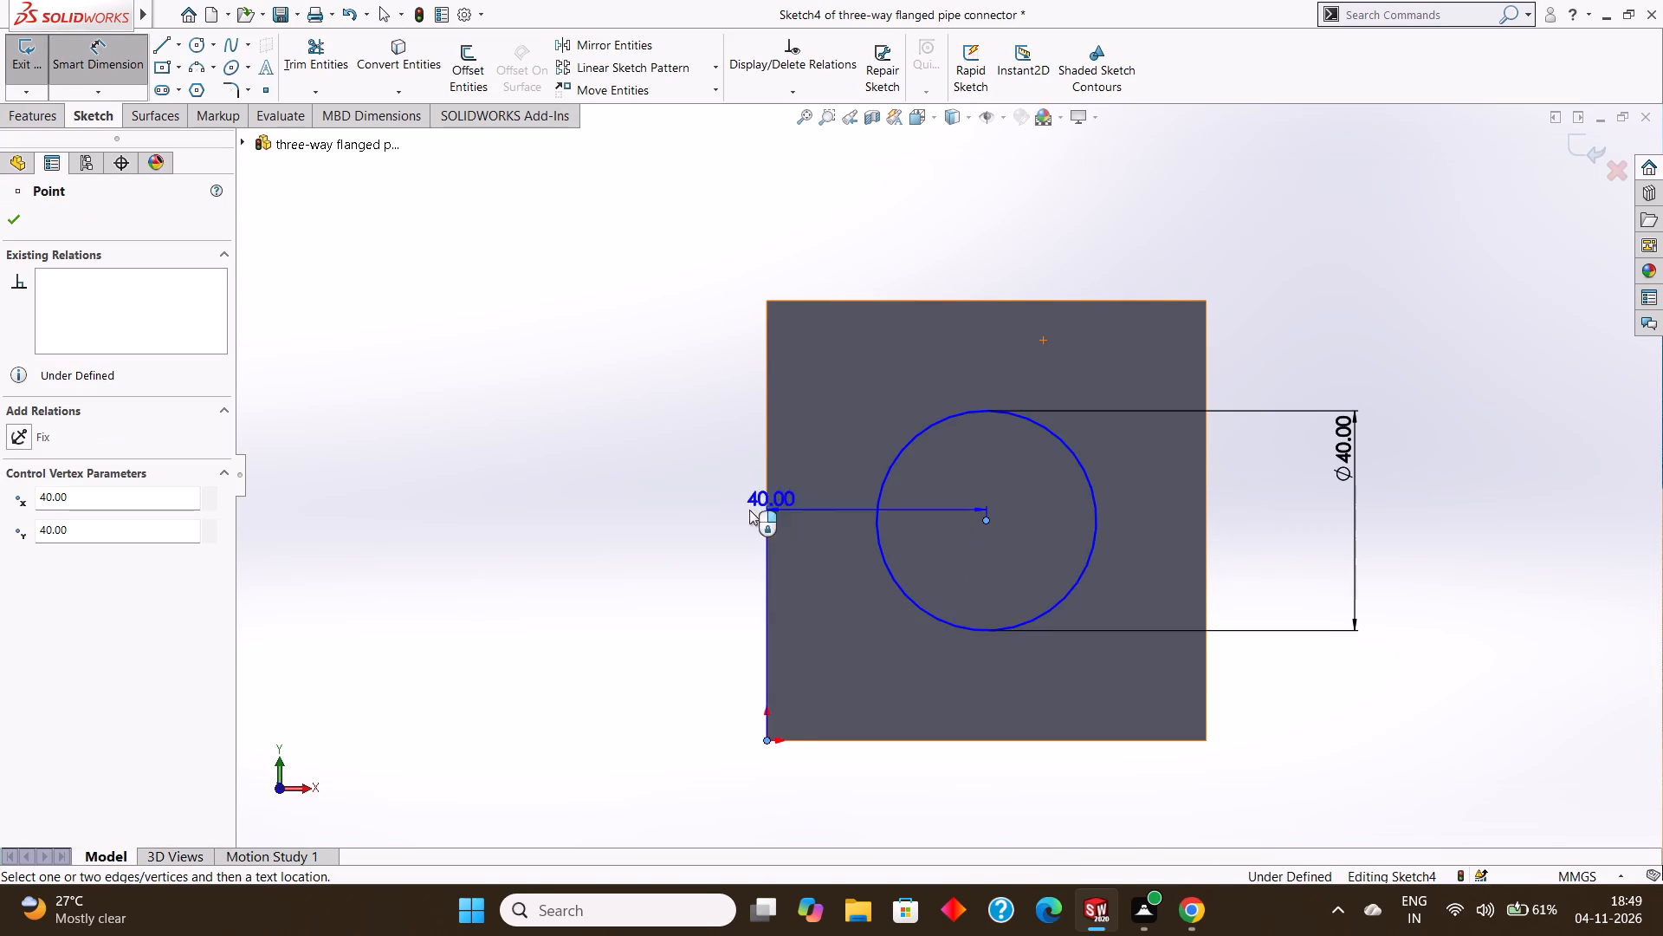
{"action": "left_click", "coordinate": [703, 586]}
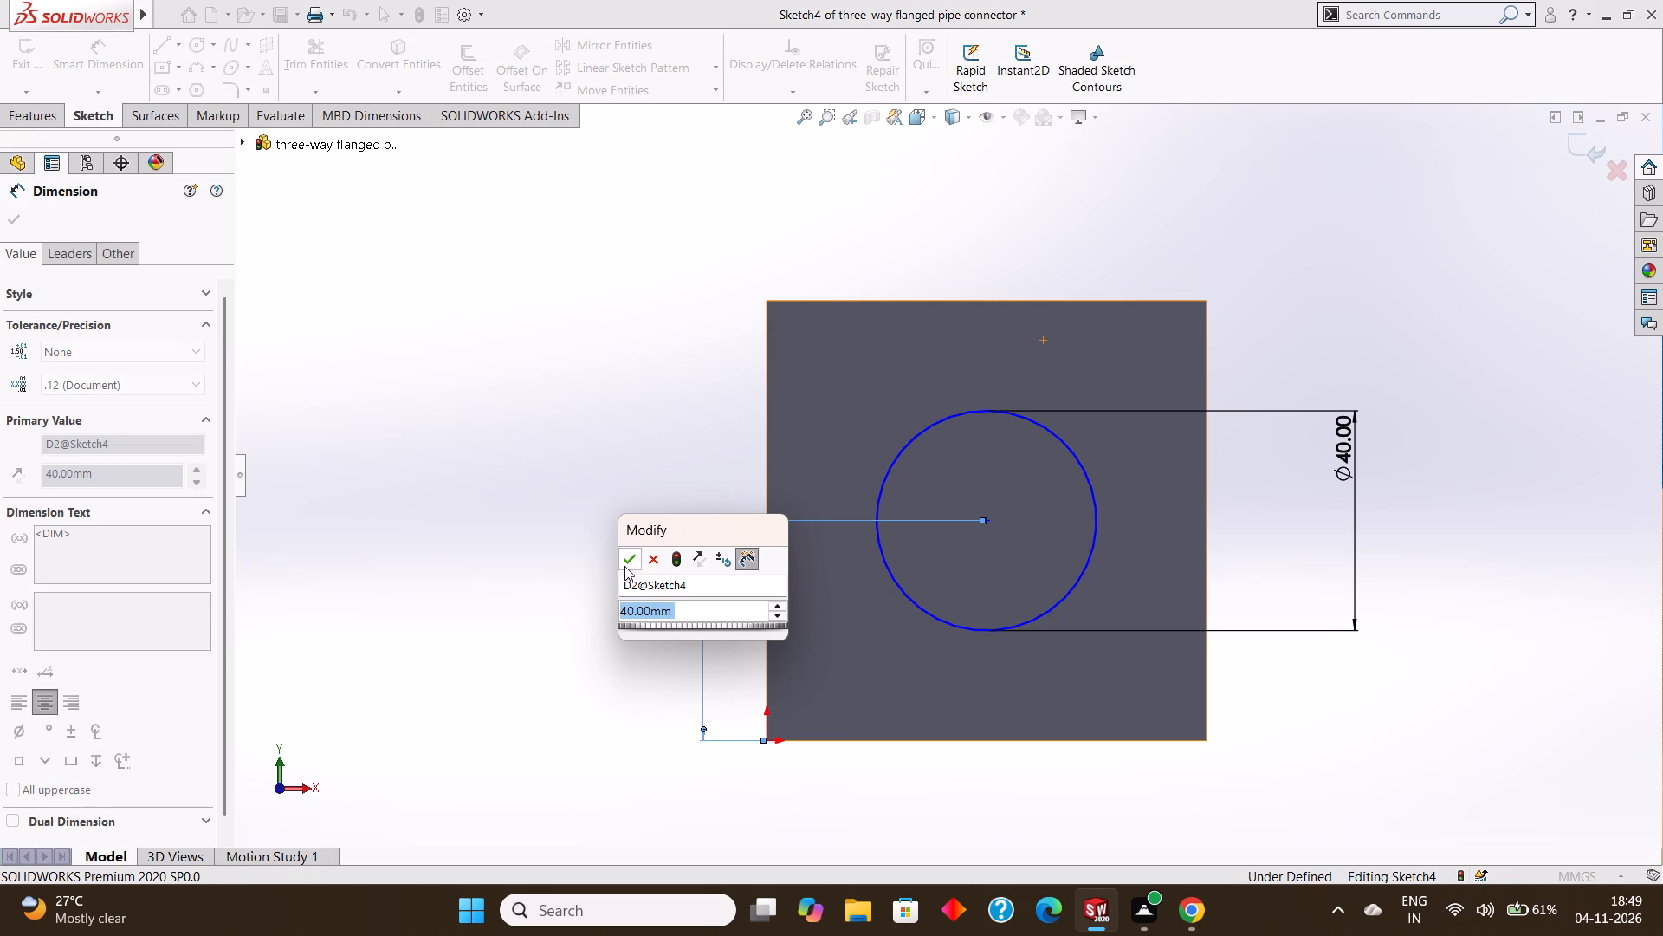
{"action": "left_click", "coordinate": [629, 557]}
Add a 40 mm horizontal dimension from the plate's origin corner to the circle's centre.
{"action": "left_click", "coordinate": [768, 741]}
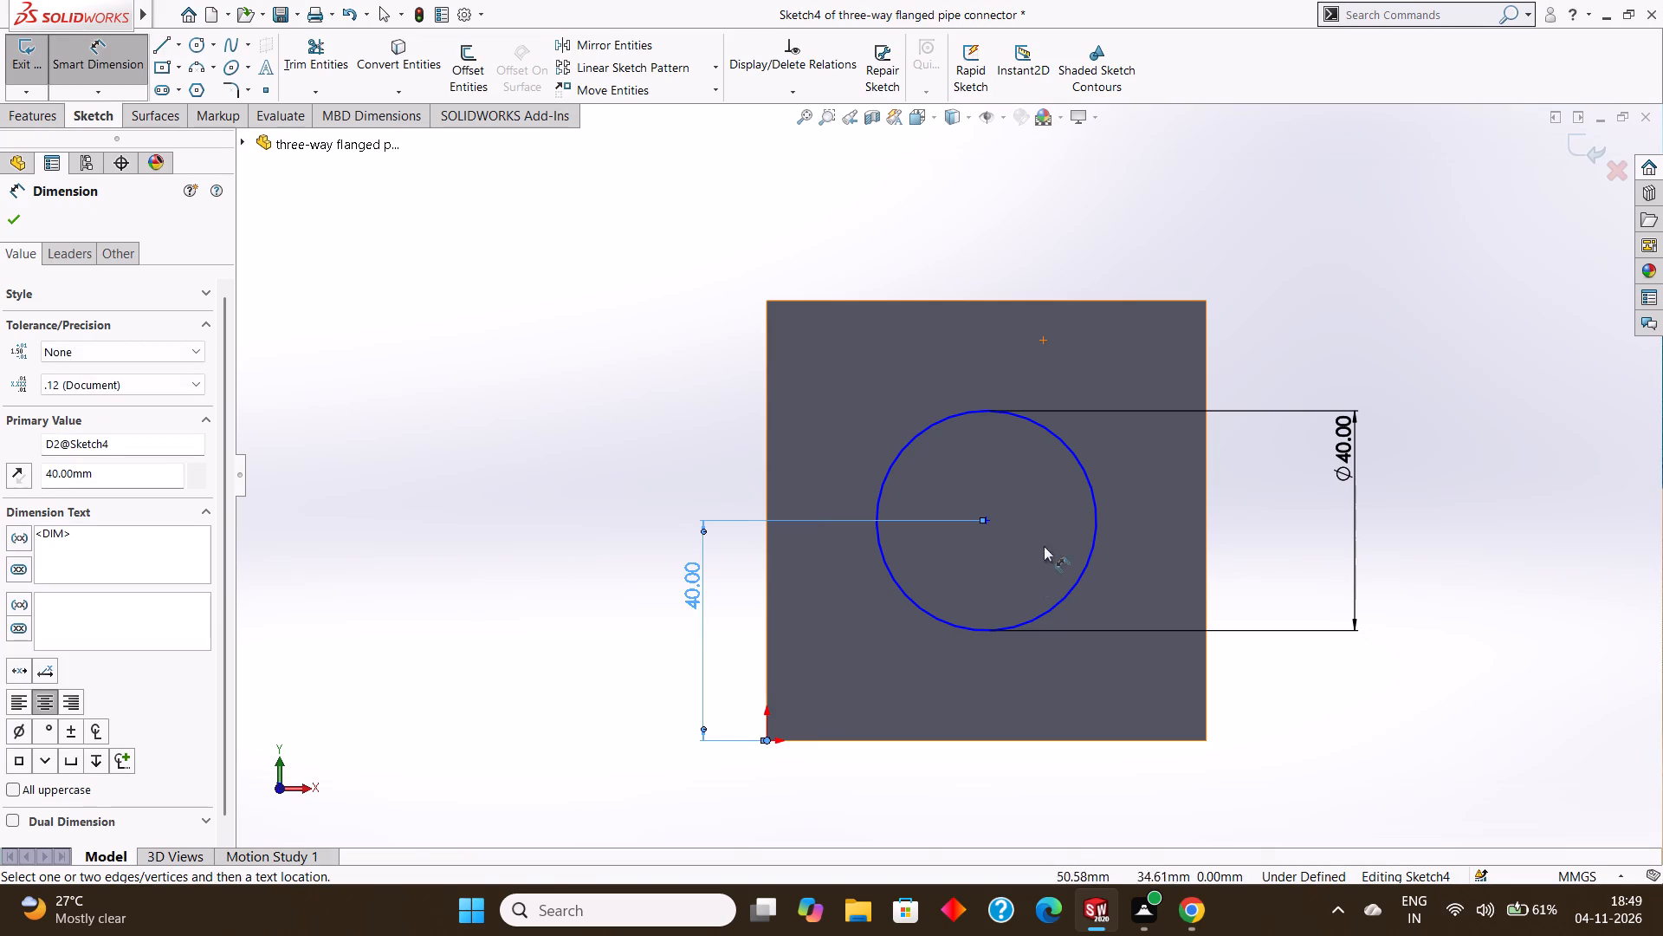
{"action": "left_click", "coordinate": [990, 521]}
{"action": "left_click", "coordinate": [941, 359]}
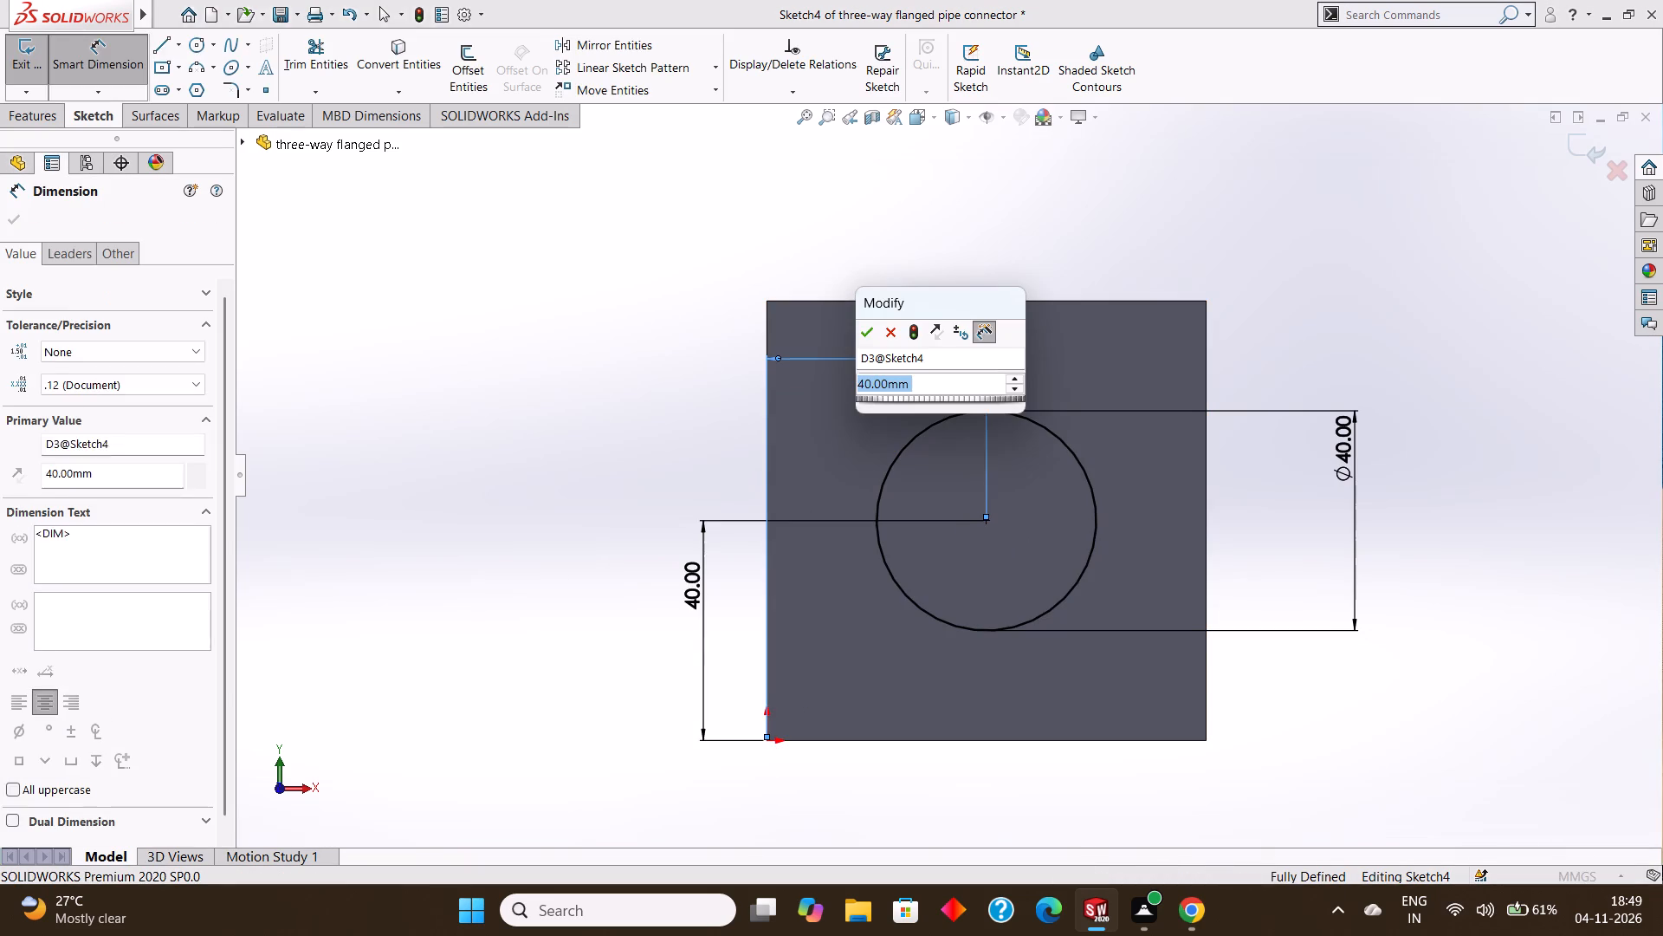
{"action": "left_click", "coordinate": [862, 333]}
{"action": "left_click", "coordinate": [13, 224]}
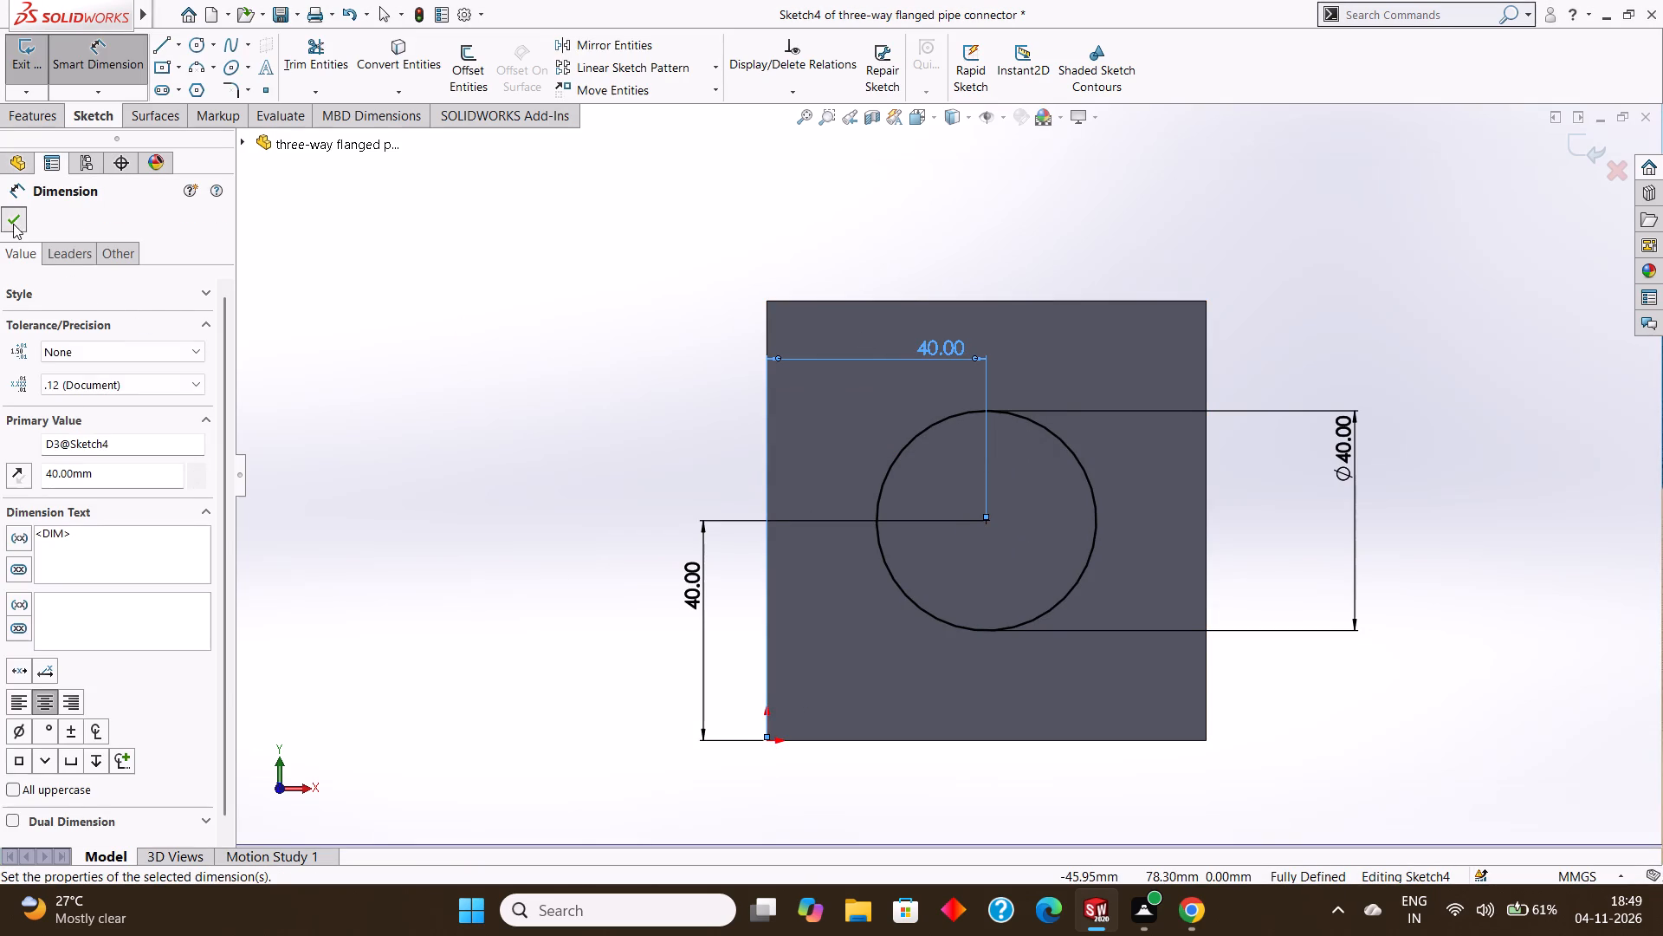
Extrude the 40 mm circle outward from the plate's face as a blind 80 mm boss with the result merged.
{"action": "left_click", "coordinate": [36, 123]}
{"action": "left_click", "coordinate": [38, 84]}
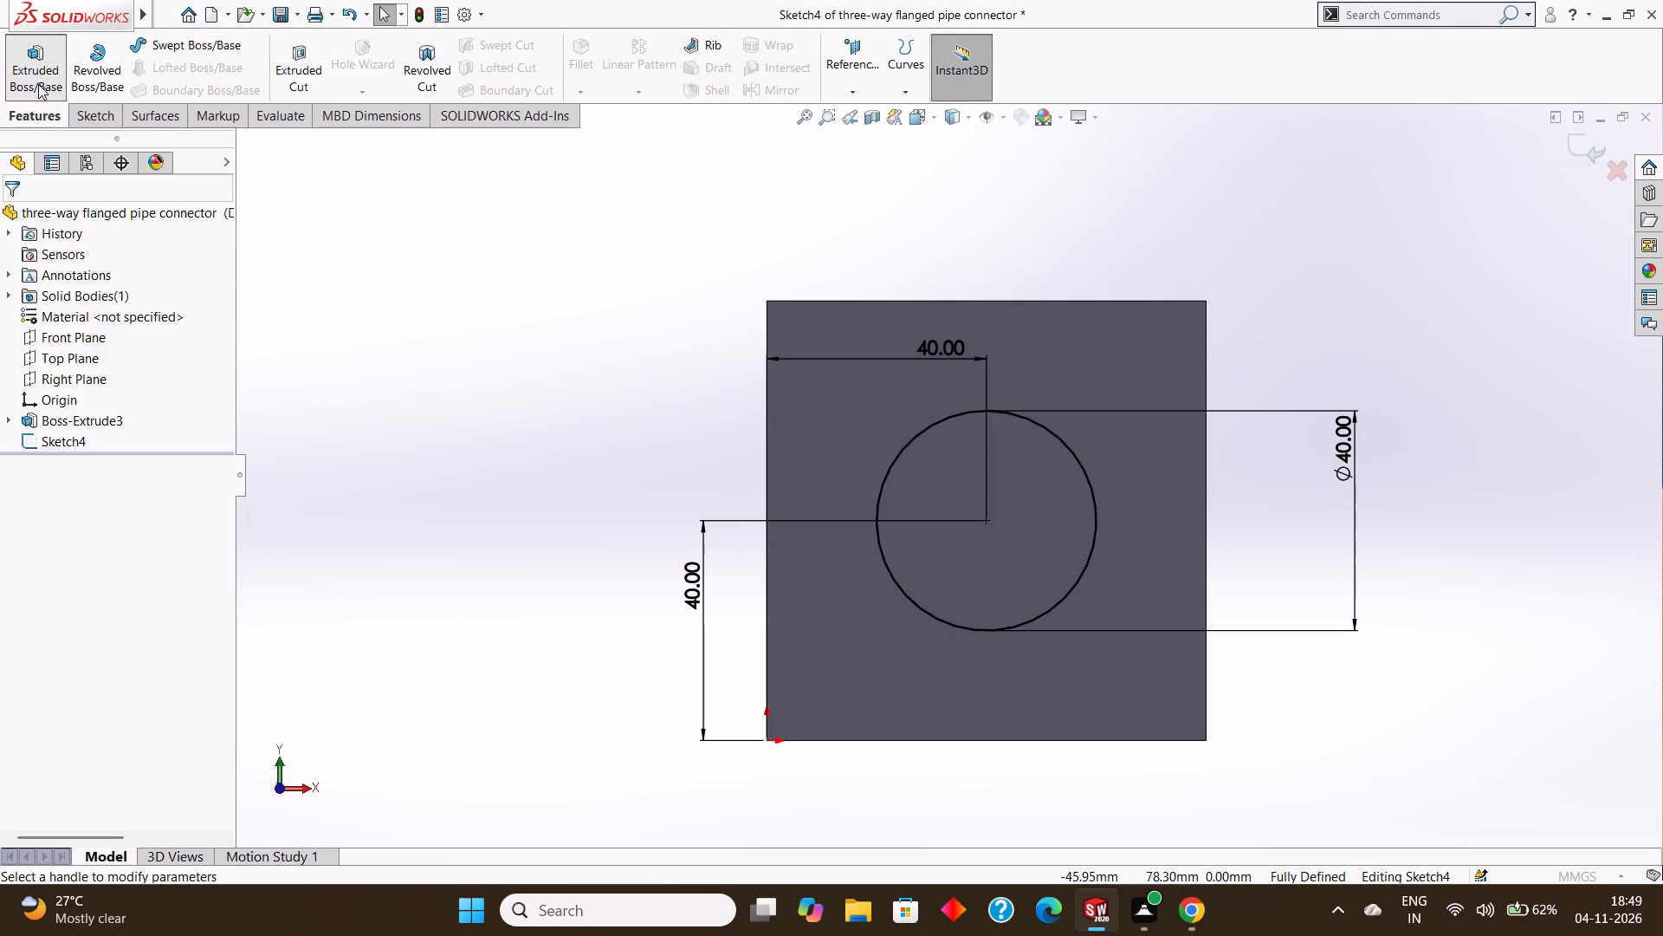
{"action": "middle_click_drag", "start_coordinate": [1351, 661], "coordinate": [1355, 441]}
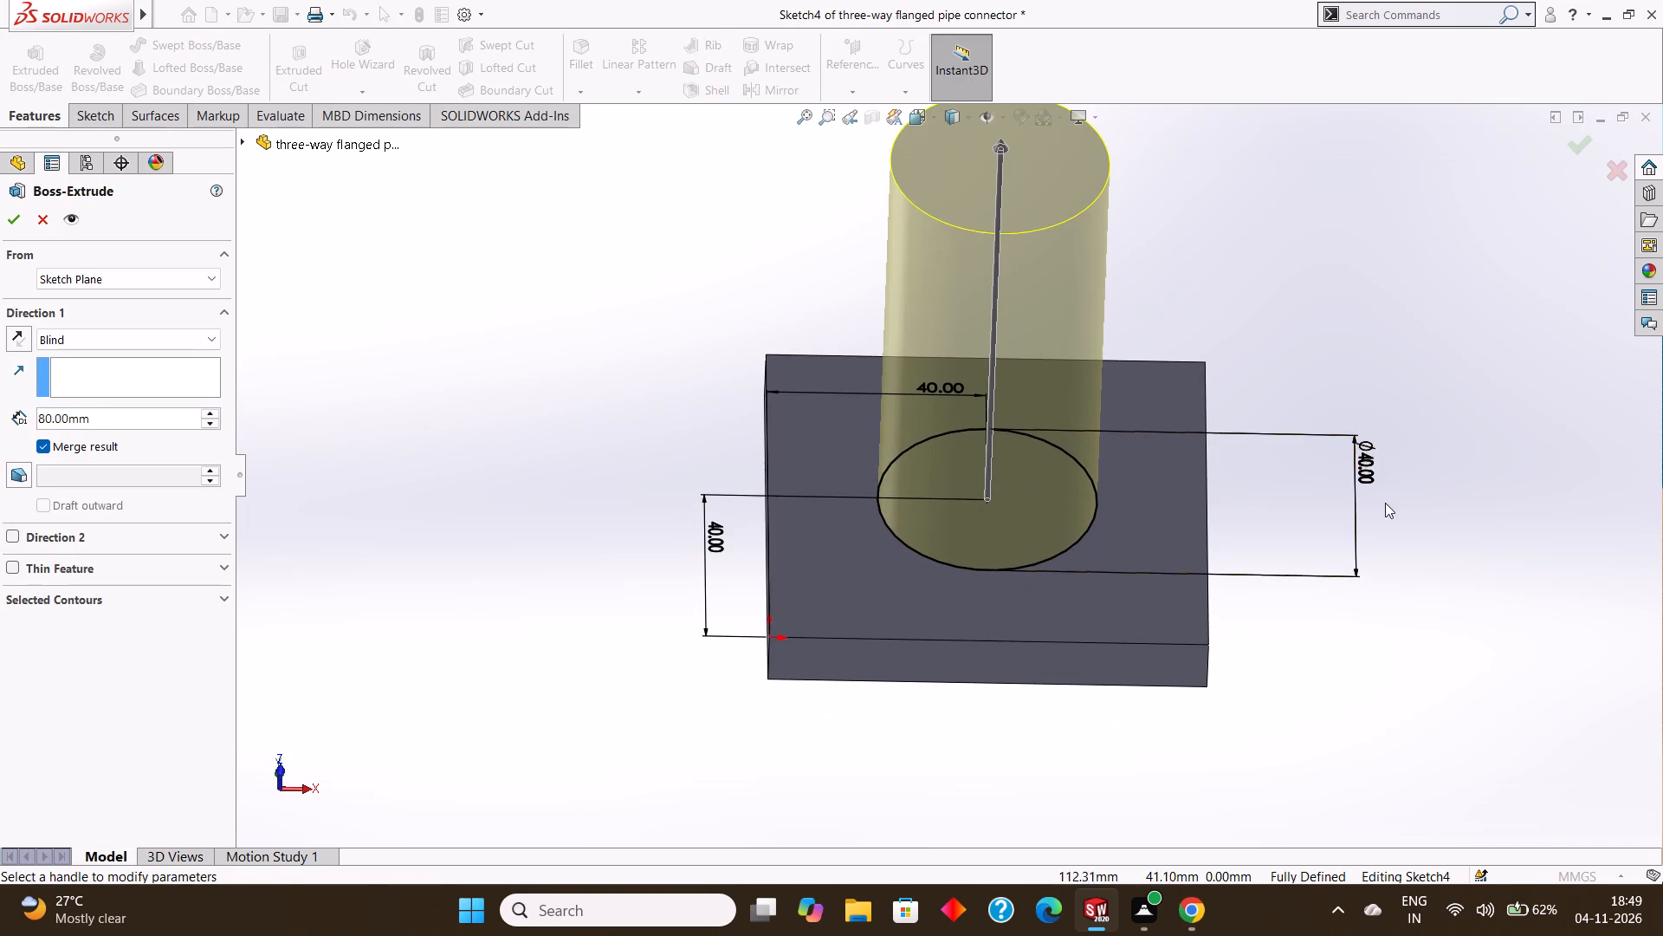
{"action": "middle_click_drag", "start_coordinate": [1386, 502], "coordinate": [1382, 475]}
{"action": "scroll", "coordinate": [1385, 480], "scroll_direction": "up", "scroll_amount": 2}
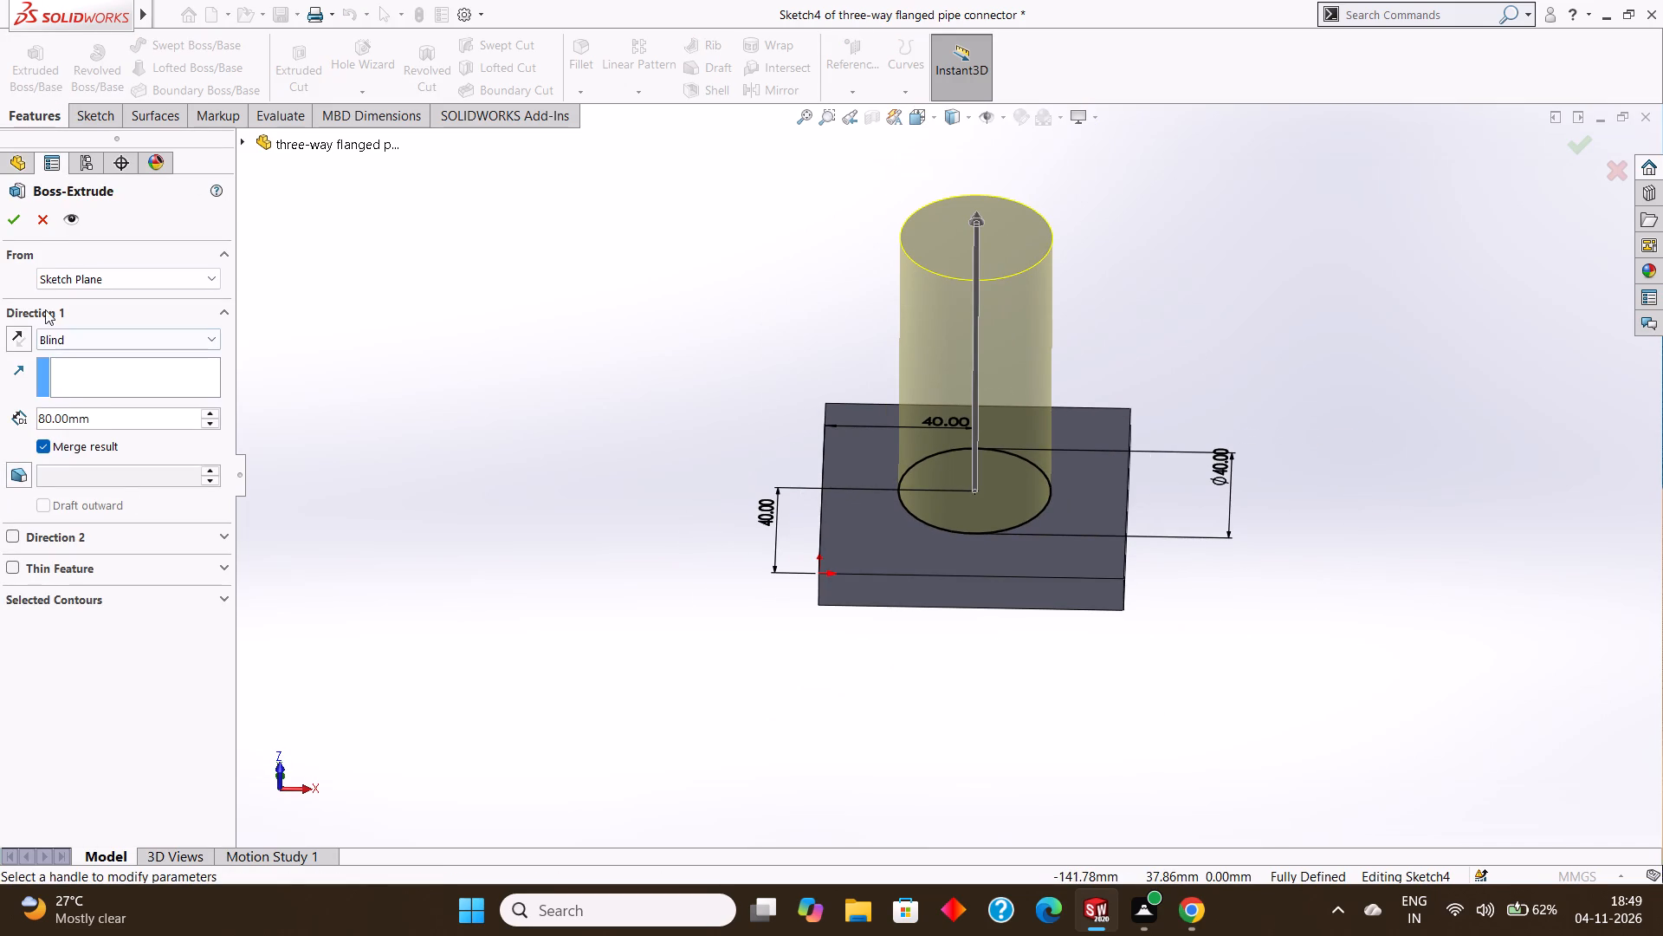
{"action": "left_click", "coordinate": [16, 225]}
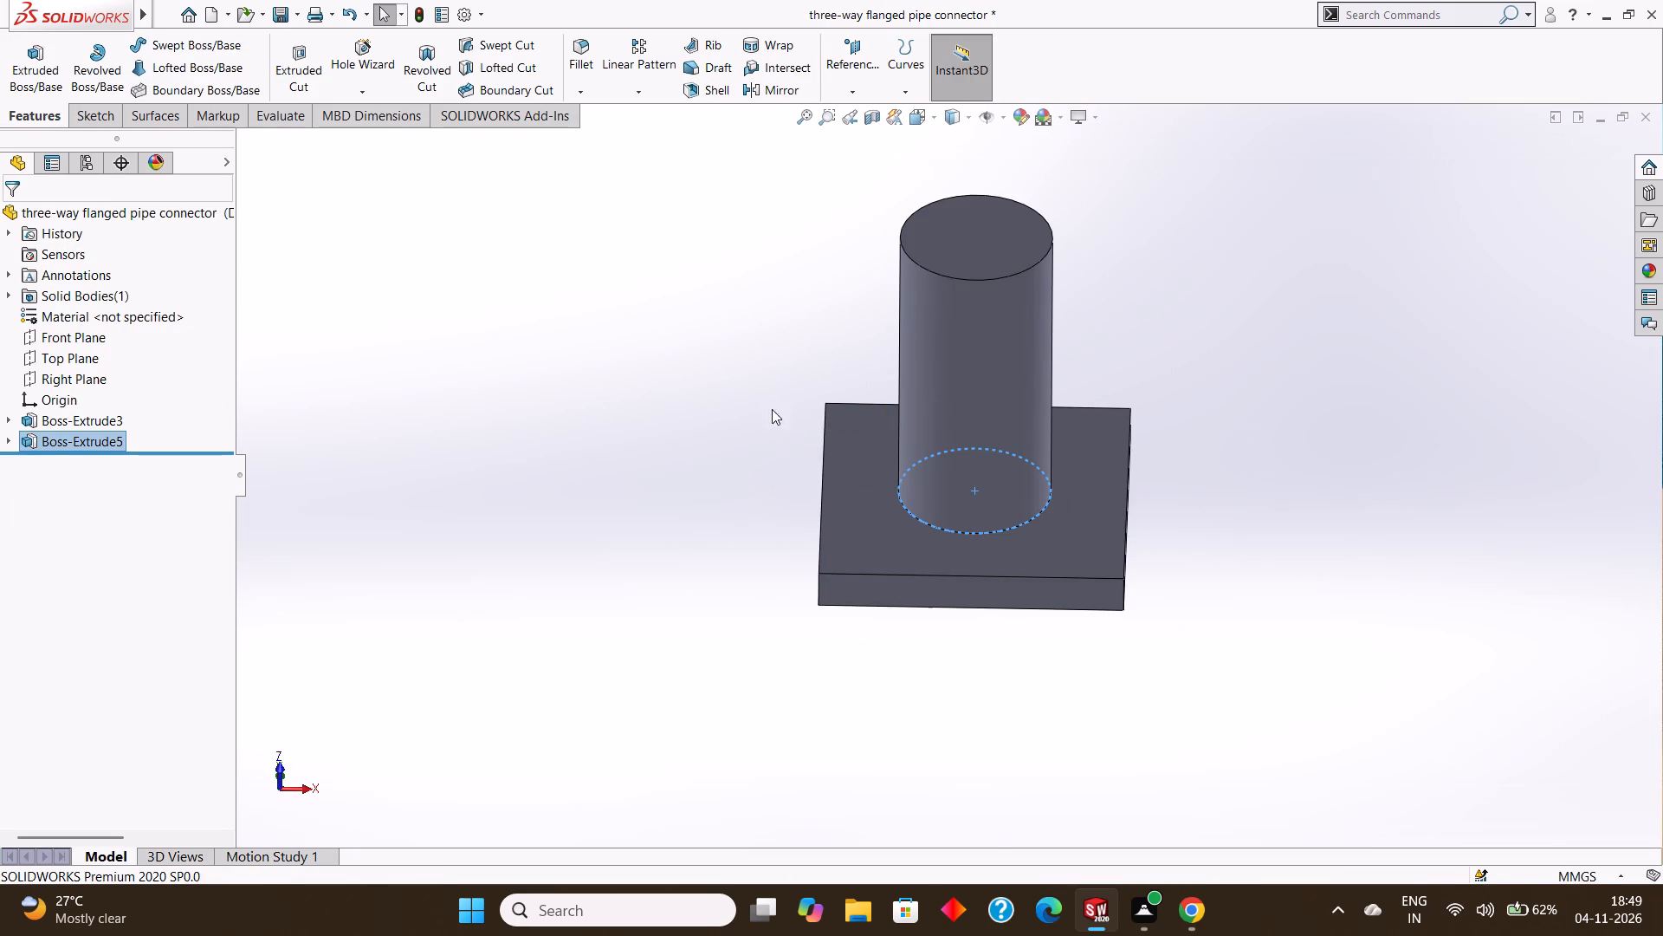
{"action": "left_click", "coordinate": [1511, 367]}
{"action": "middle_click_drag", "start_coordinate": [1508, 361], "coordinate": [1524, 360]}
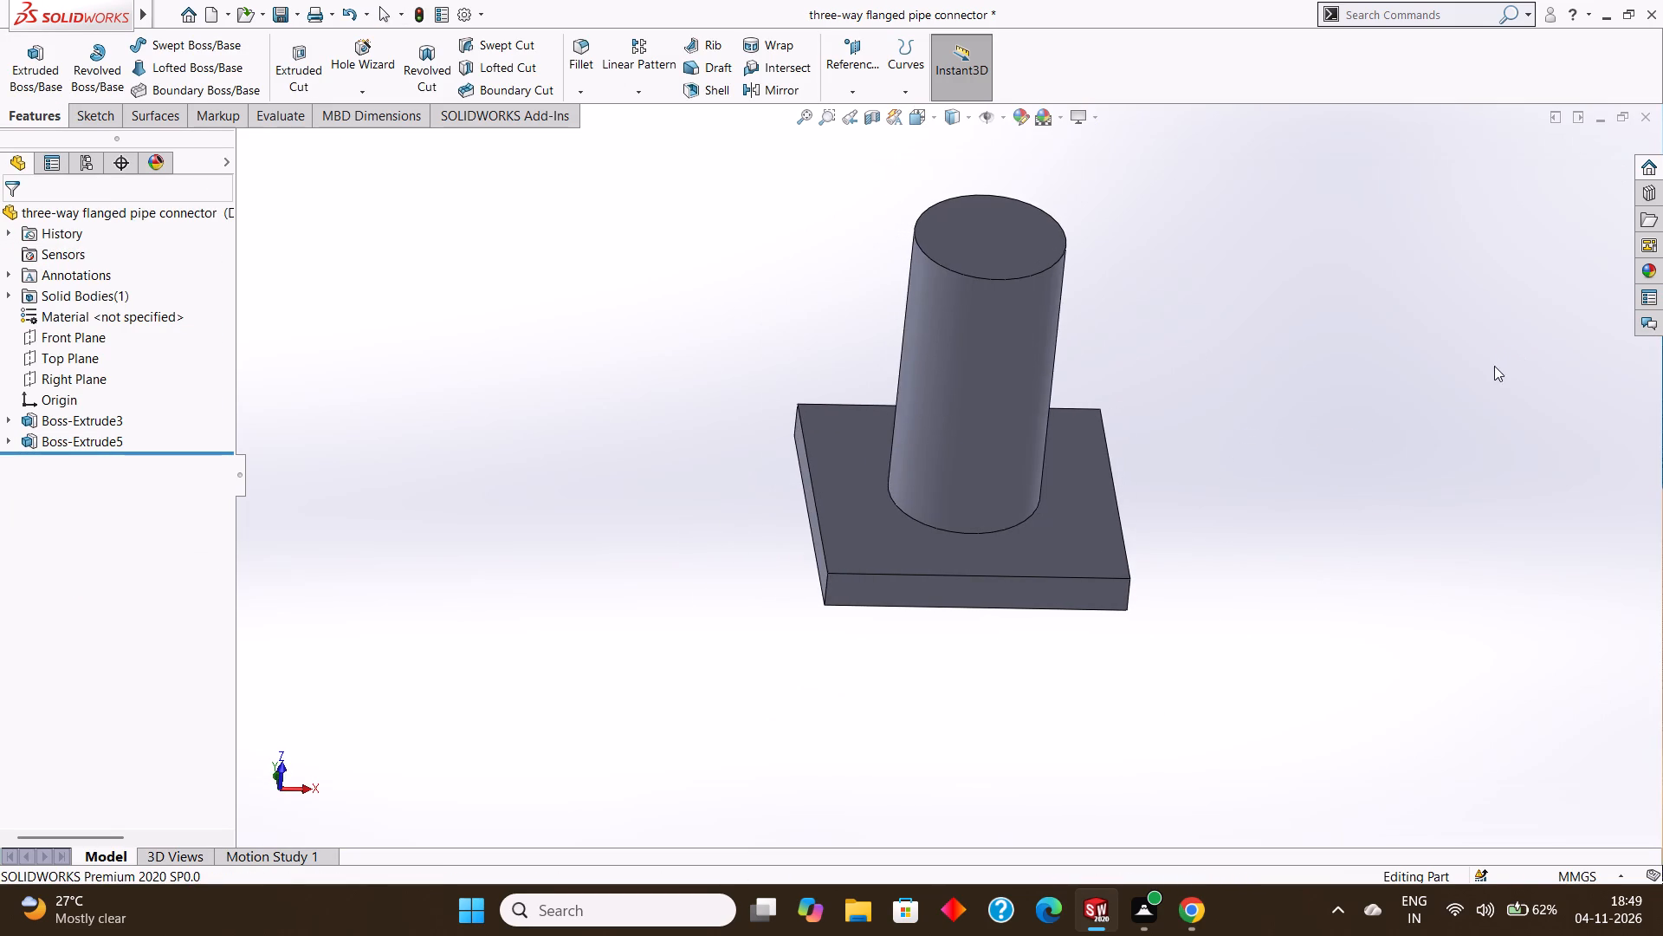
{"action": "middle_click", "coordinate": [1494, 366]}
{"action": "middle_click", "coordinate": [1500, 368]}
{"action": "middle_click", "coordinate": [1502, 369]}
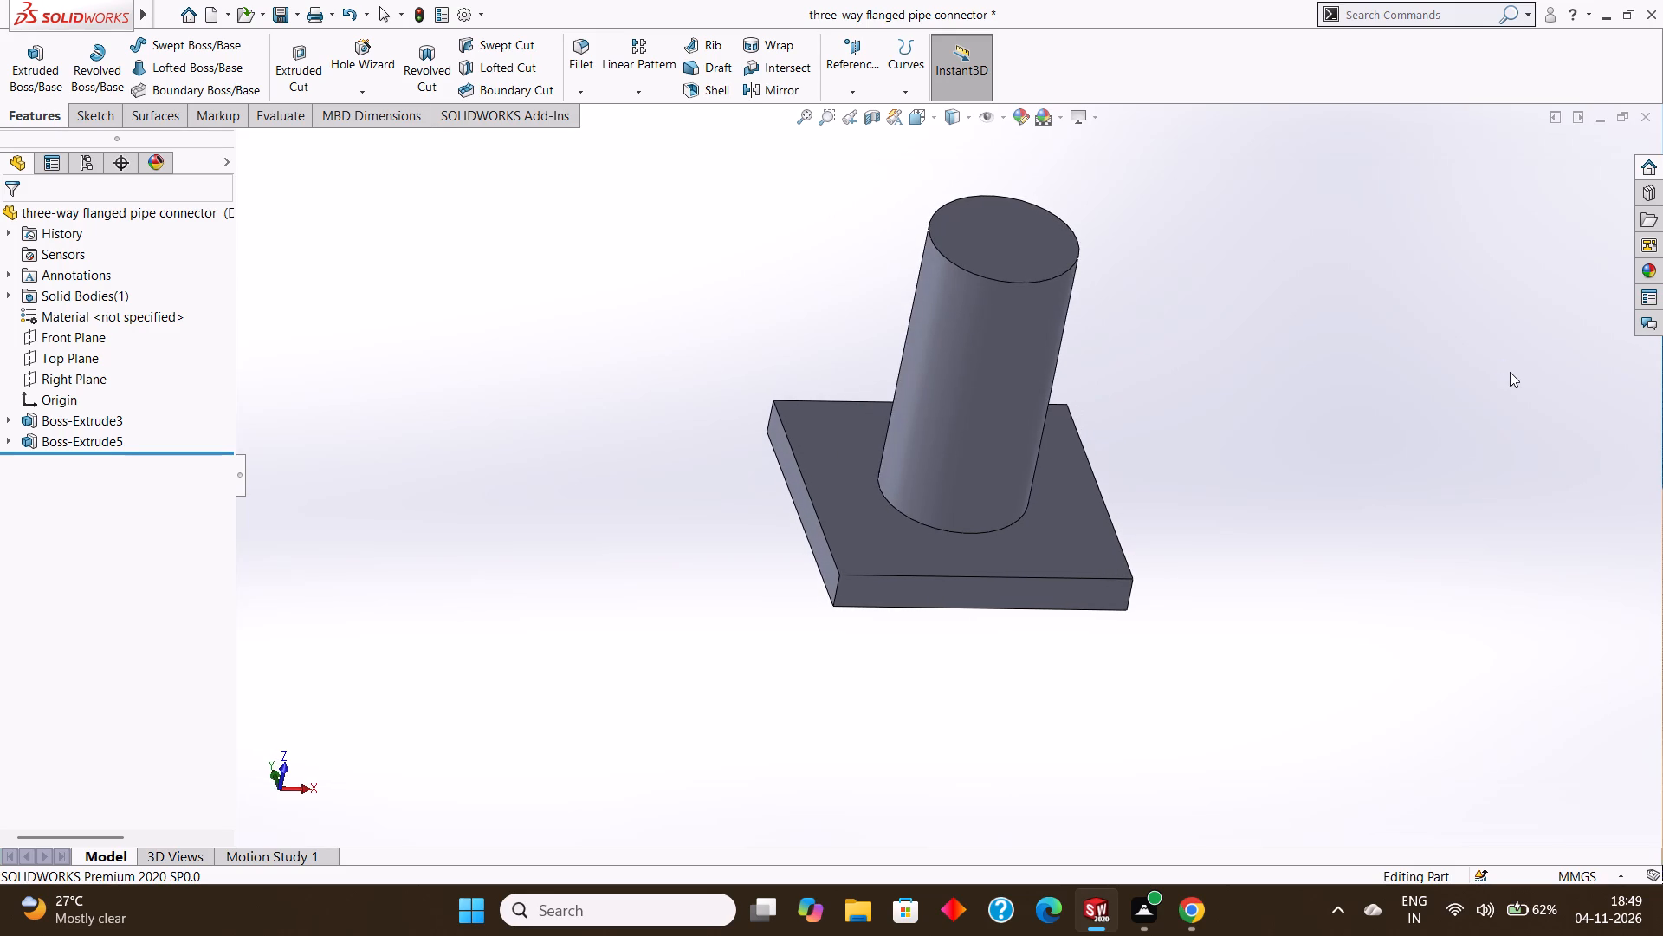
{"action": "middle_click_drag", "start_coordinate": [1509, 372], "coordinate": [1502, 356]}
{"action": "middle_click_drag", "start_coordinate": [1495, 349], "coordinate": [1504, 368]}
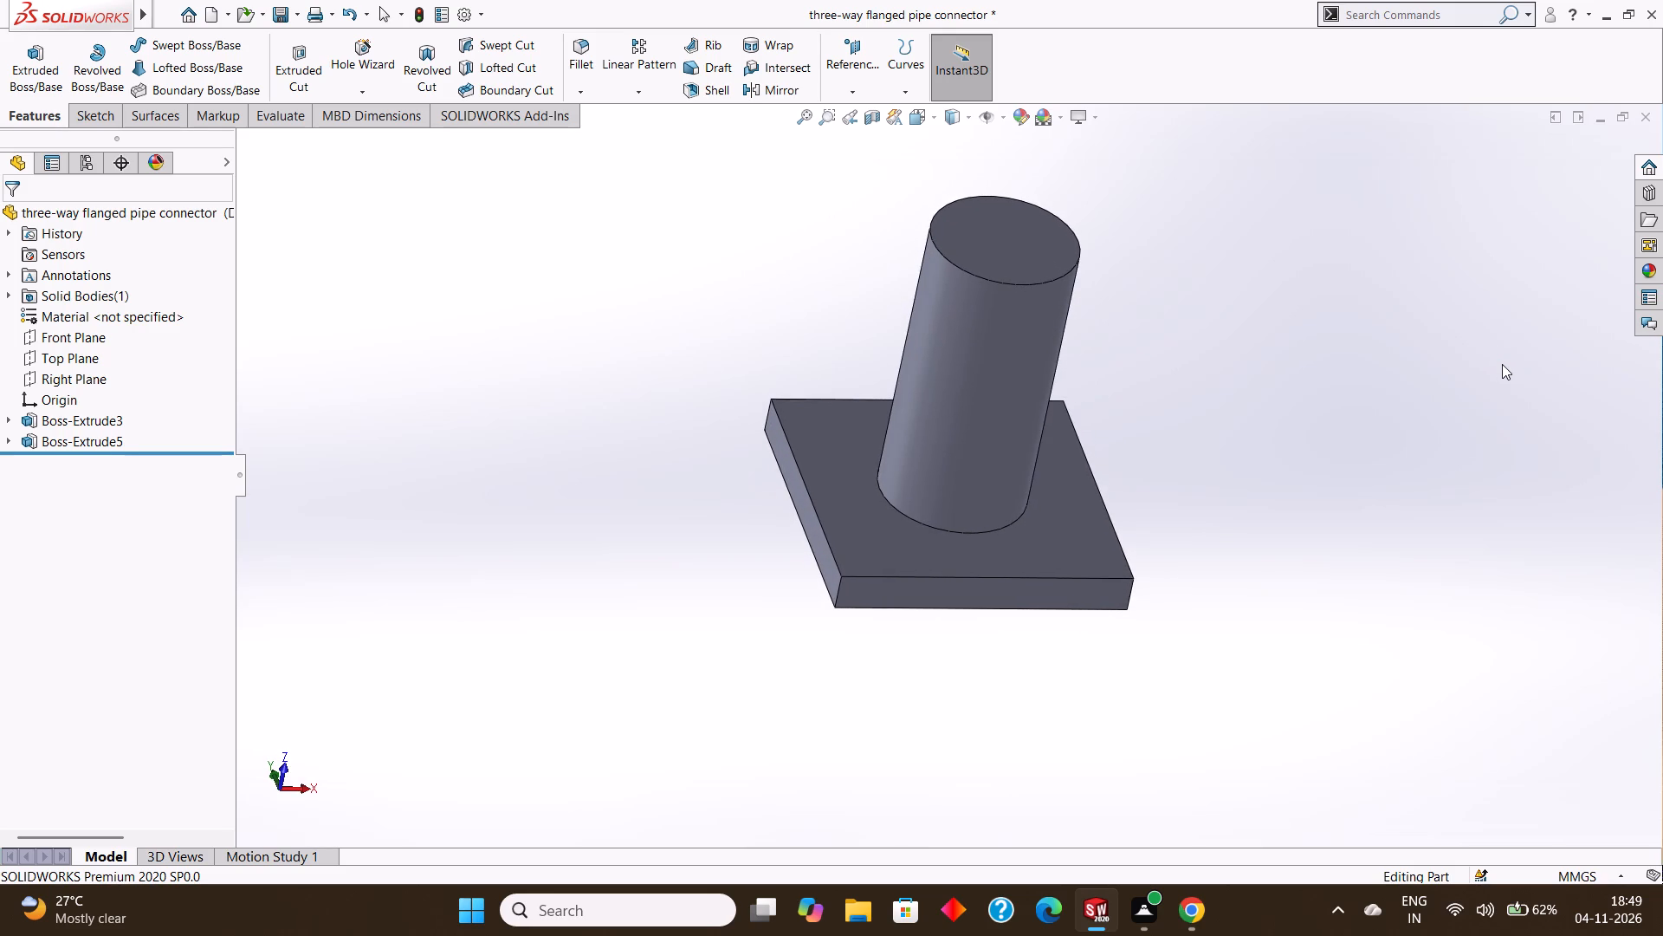
Start a new sketch on the circular end face of the 40 mm cylinder.
{"action": "scroll", "coordinate": [1502, 364], "scroll_direction": "down", "scroll_amount": 1}
{"action": "scroll", "coordinate": [1502, 364], "scroll_direction": "up", "scroll_amount": 2}
{"action": "middle_click_drag", "start_coordinate": [1502, 364], "coordinate": [1497, 351]}
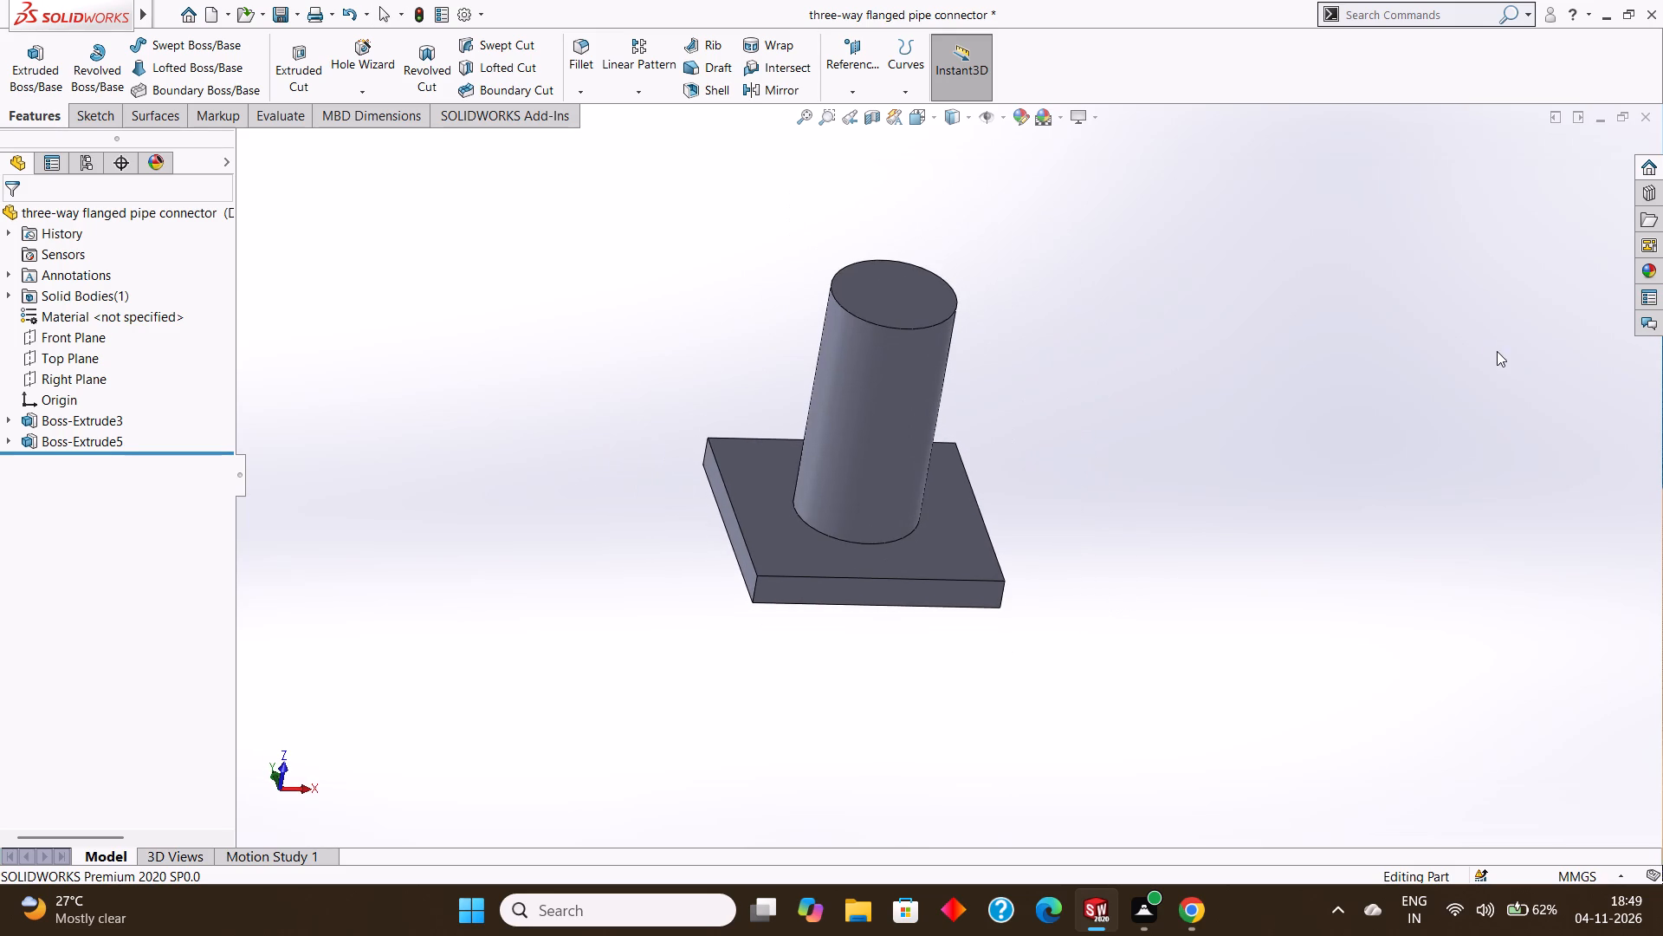
{"action": "scroll", "coordinate": [1450, 334], "scroll_direction": "down", "scroll_amount": 1}
{"action": "scroll", "coordinate": [1451, 341], "scroll_direction": "up", "scroll_amount": 2}
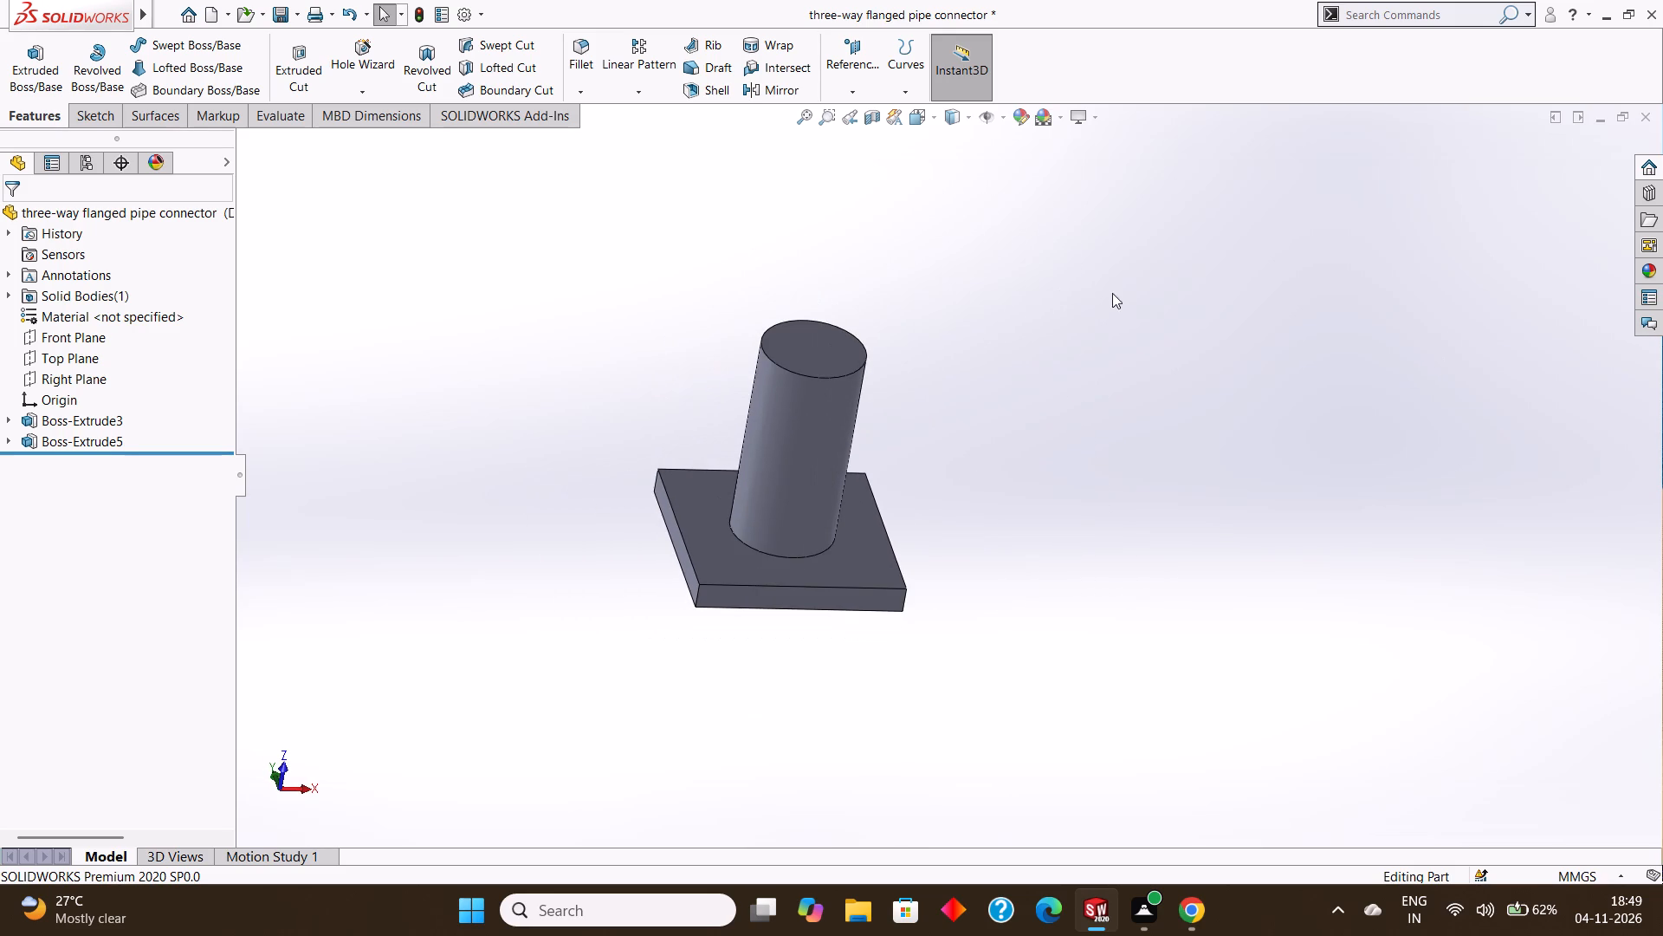
{"action": "middle_click_drag", "start_coordinate": [1113, 298], "coordinate": [1090, 353]}
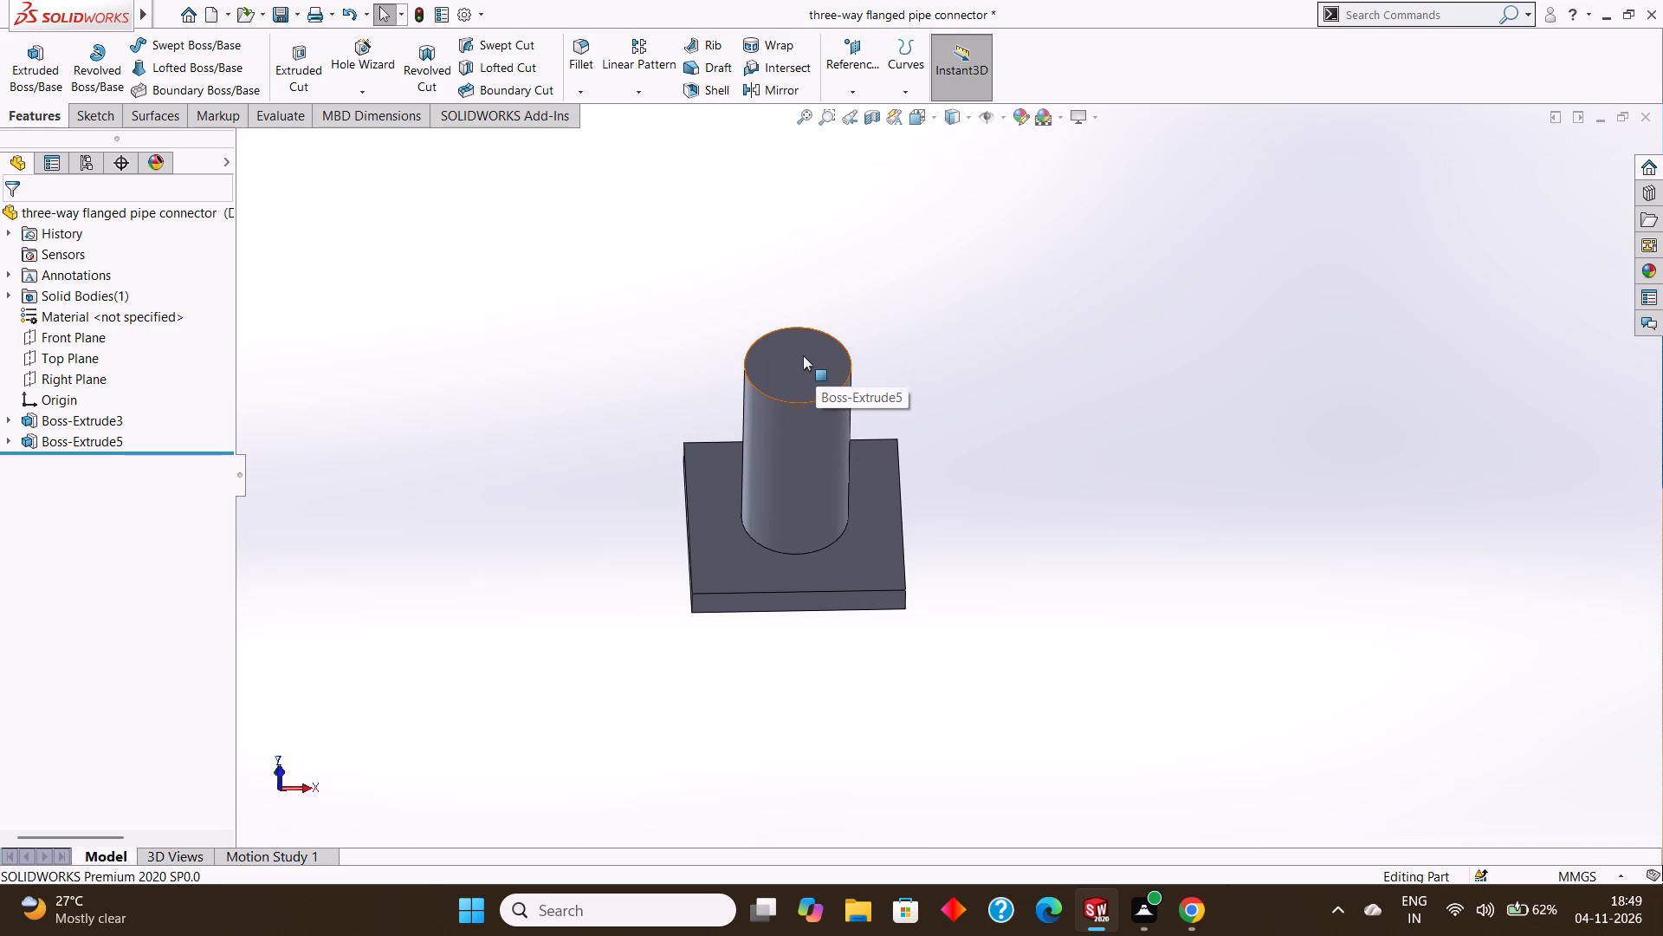
{"action": "left_click", "coordinate": [803, 355]}
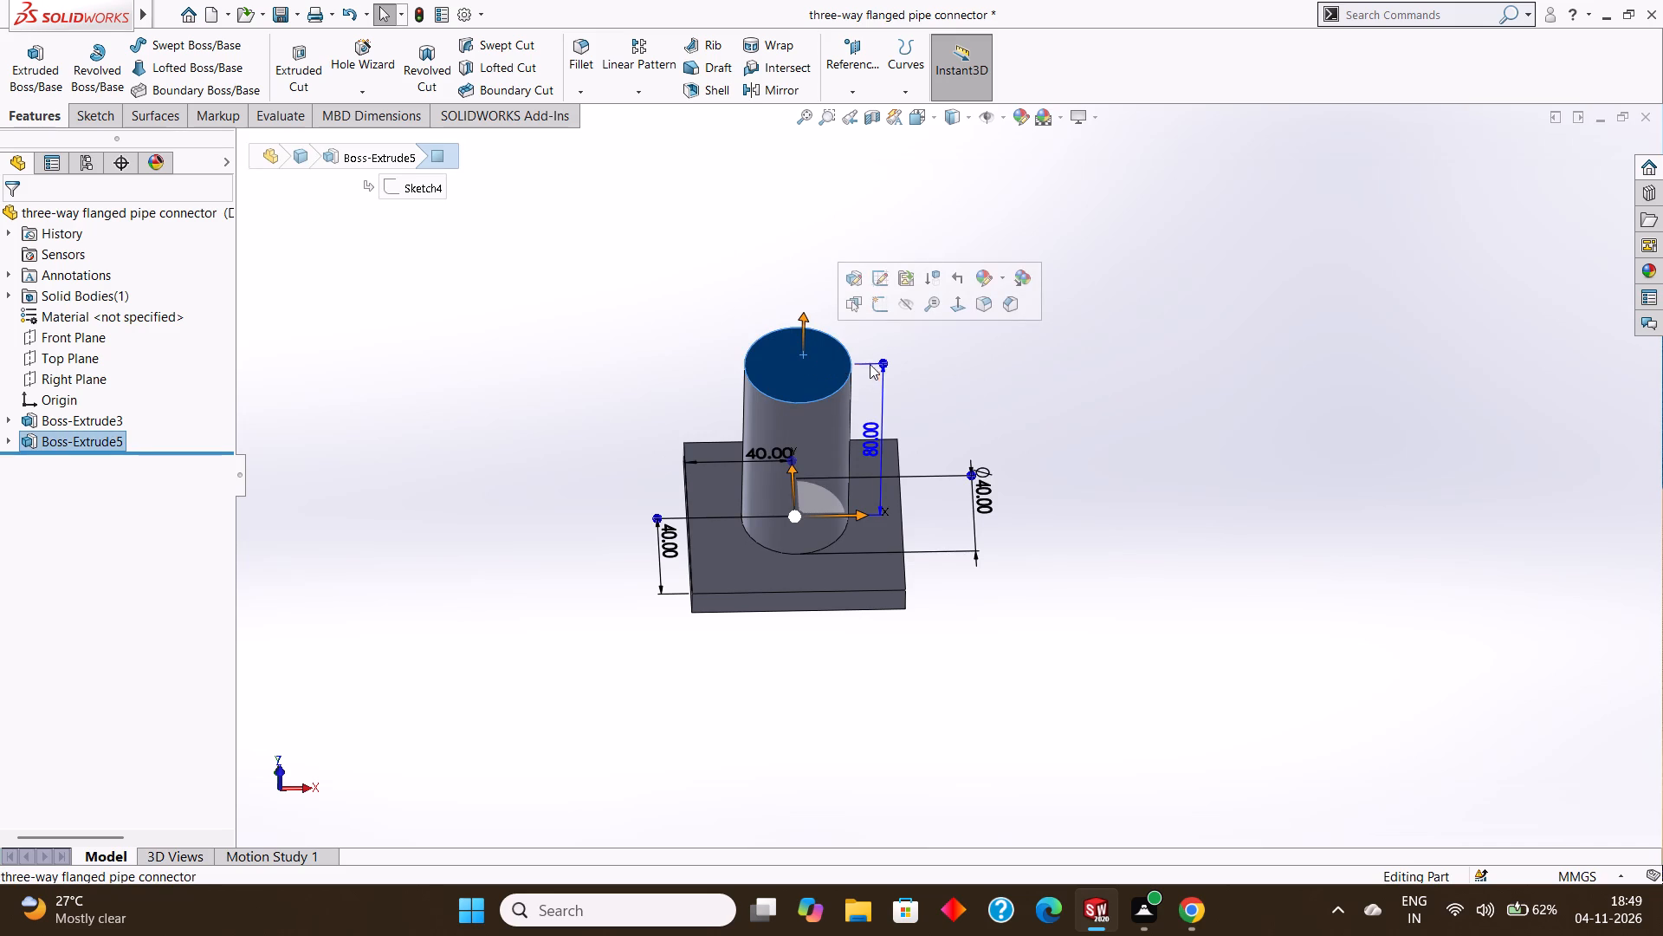
{"action": "left_click", "coordinate": [885, 301]}
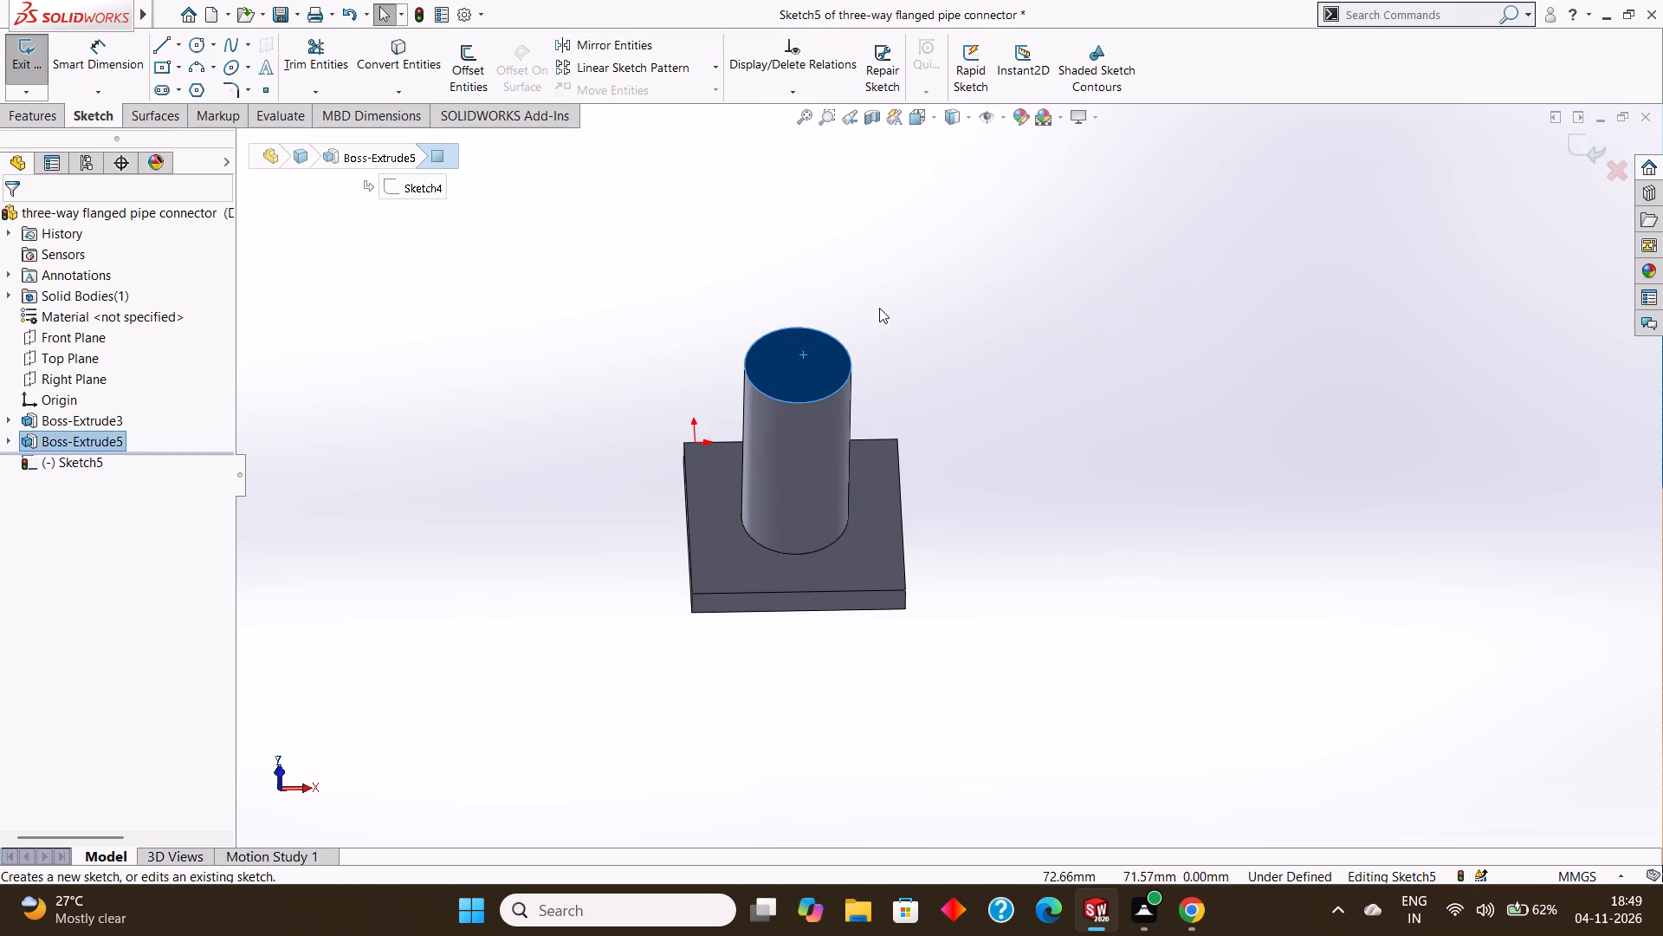
{"action": "key", "text": "ctrl+8"}
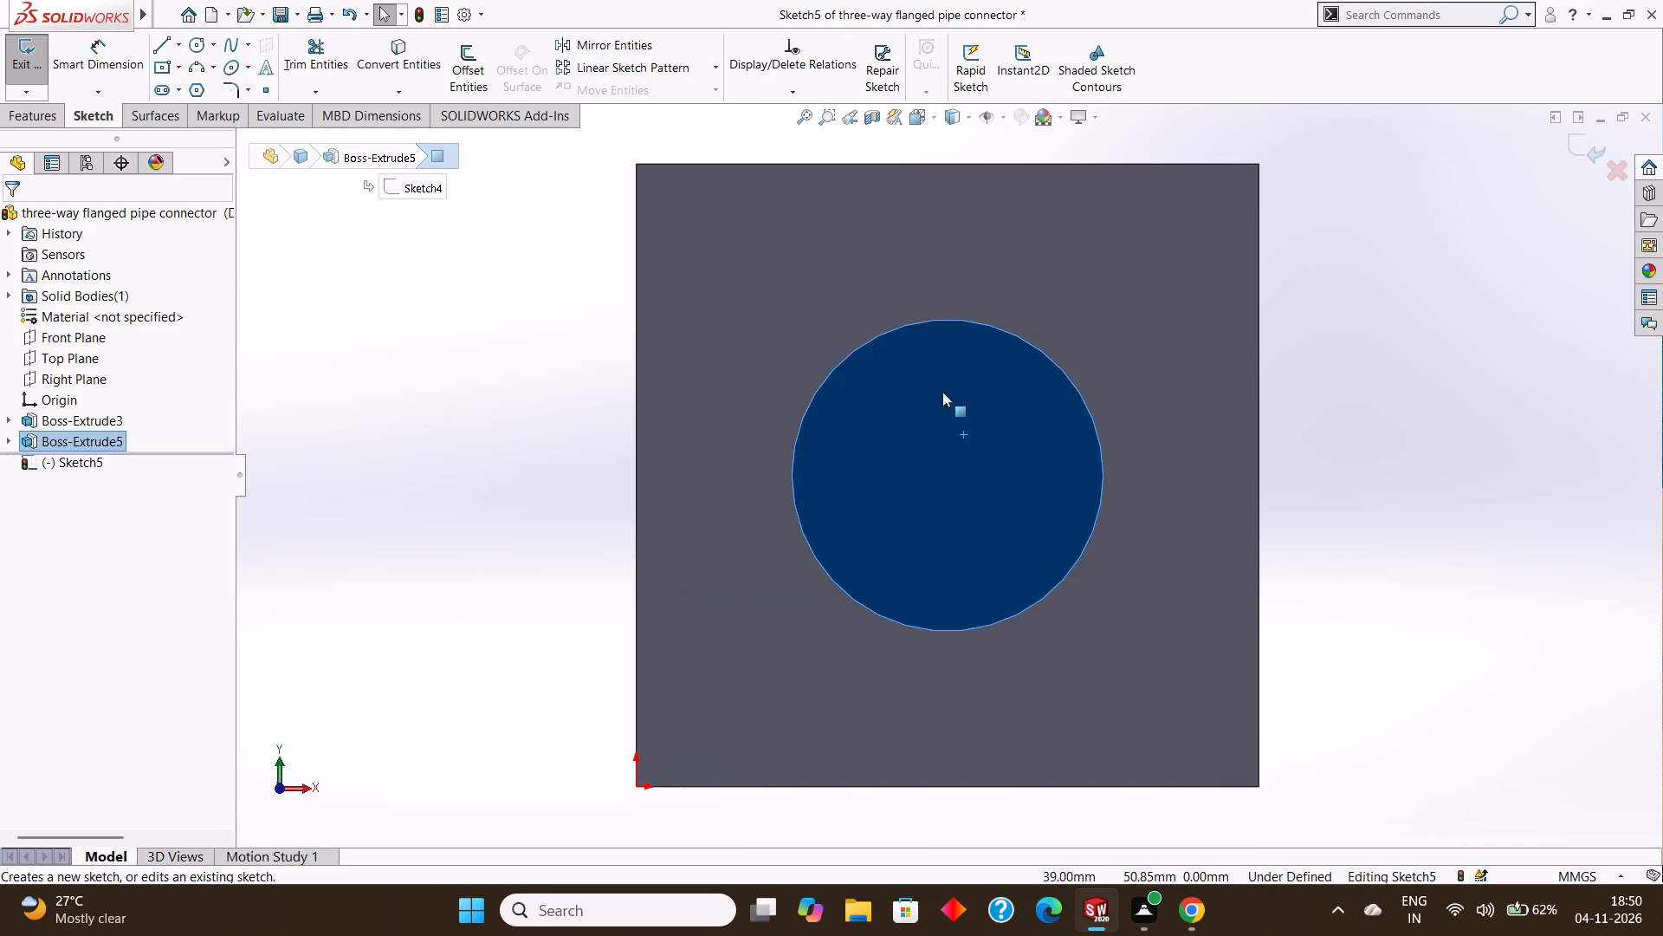
{"action": "left_click", "coordinate": [197, 47]}
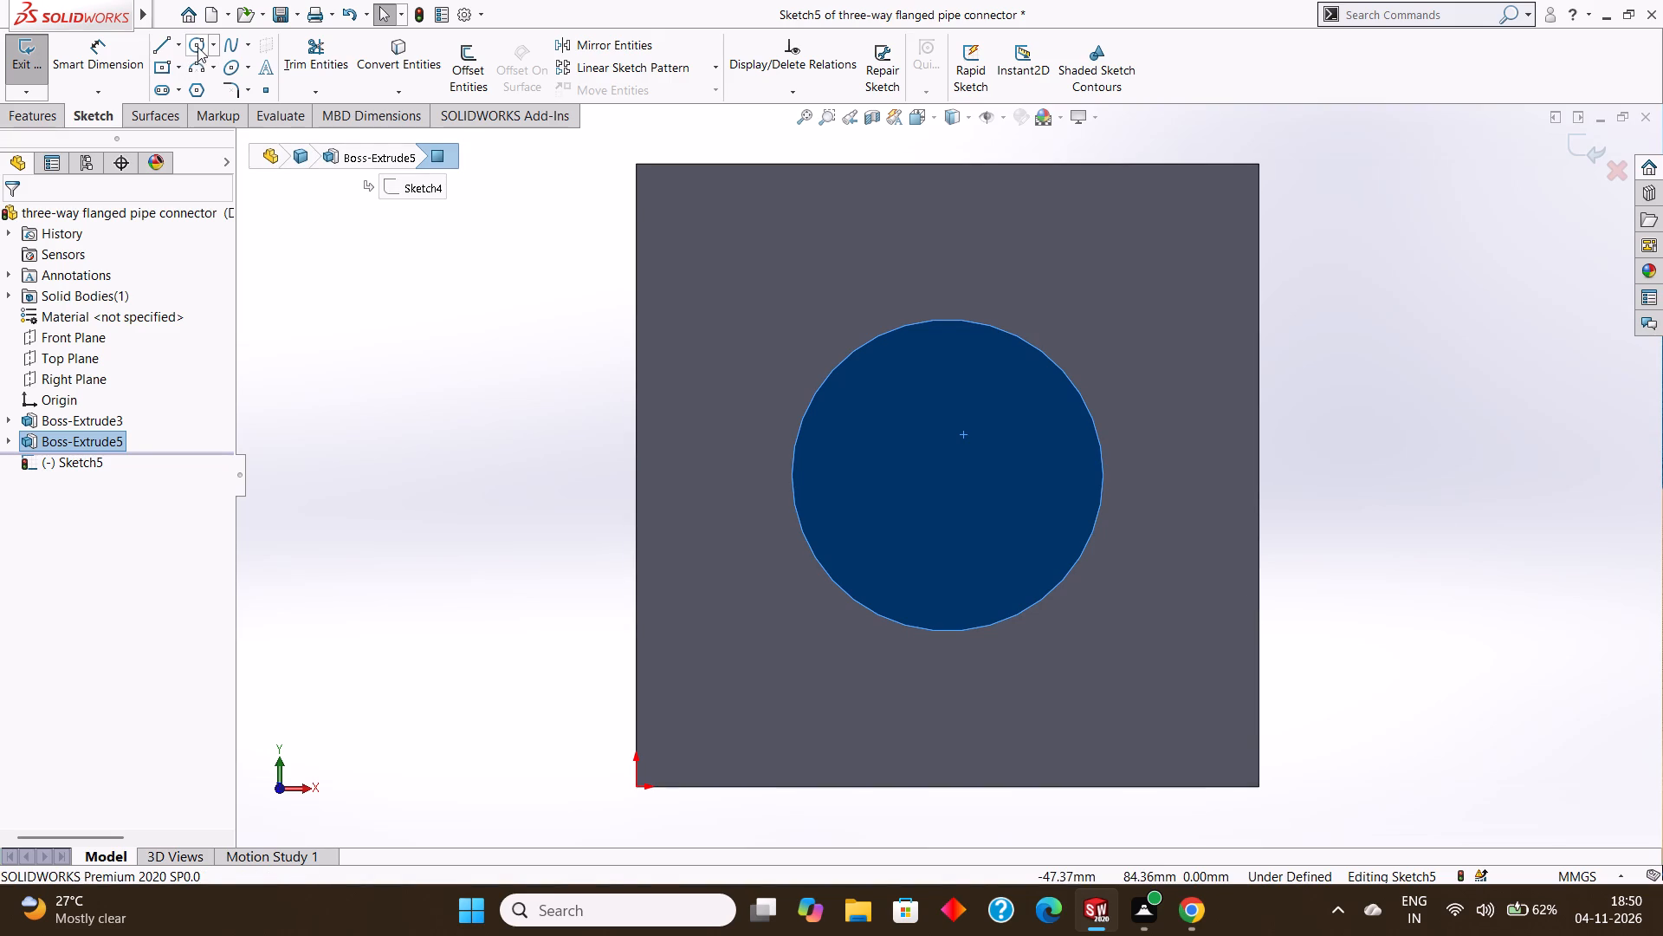
{"action": "key", "text": "Escape"}
{"action": "key", "text": "Escape"}
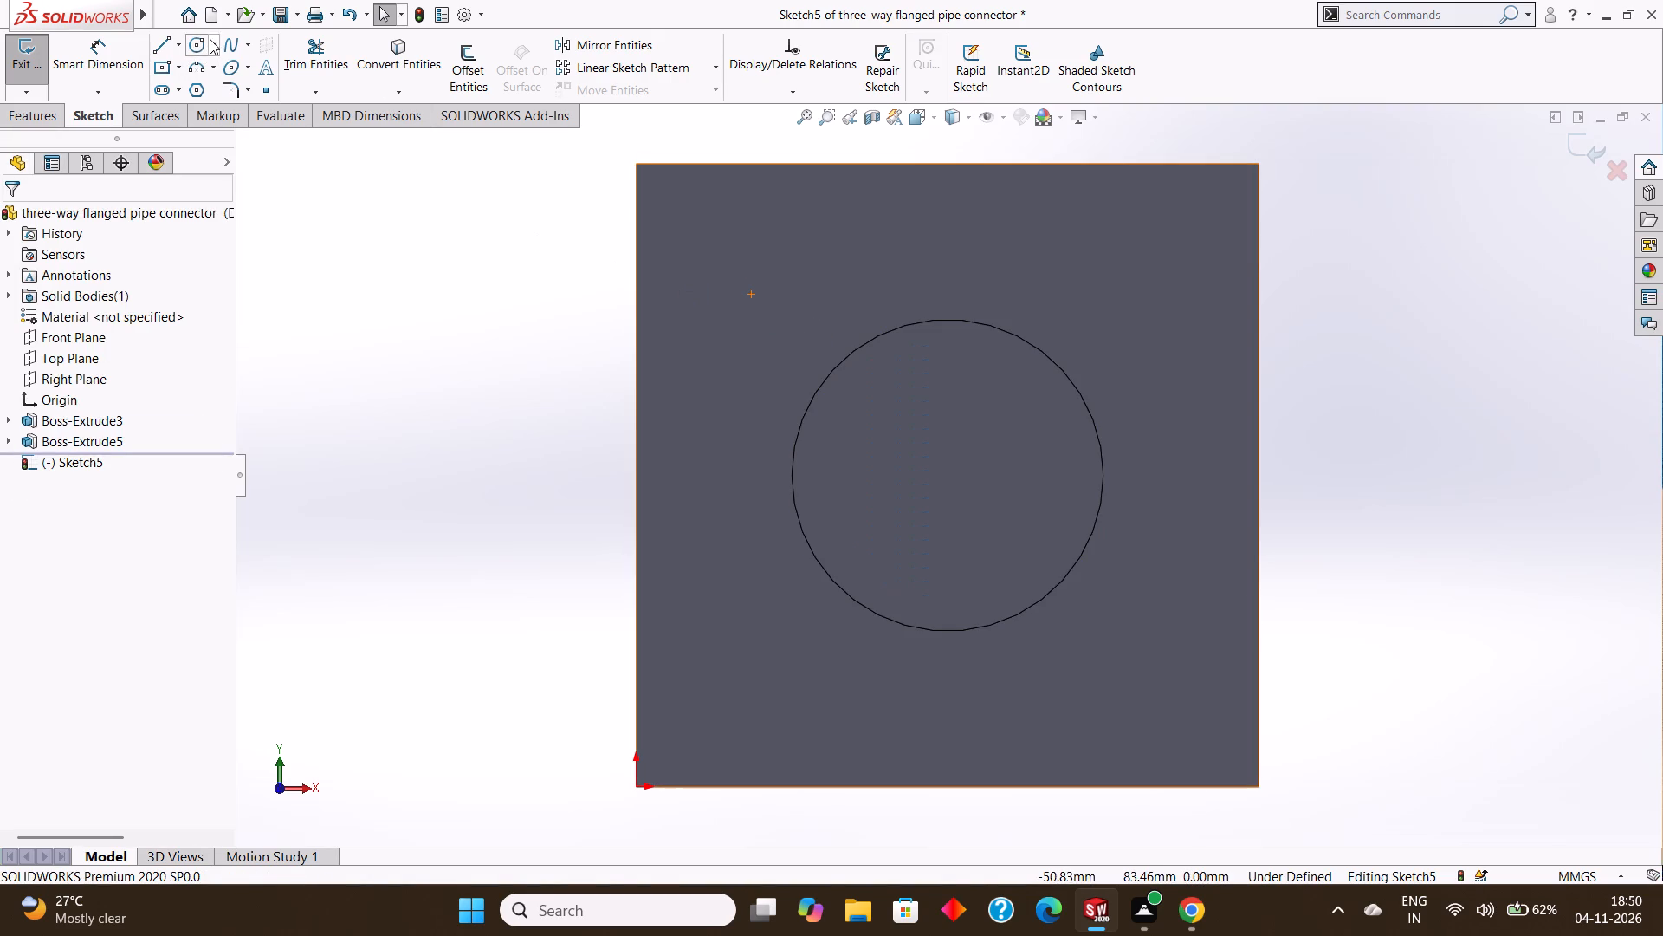
Sketch a circle of 15 mm radius concentric with the cylinder's circular edge.
{"action": "left_click", "coordinate": [203, 42]}
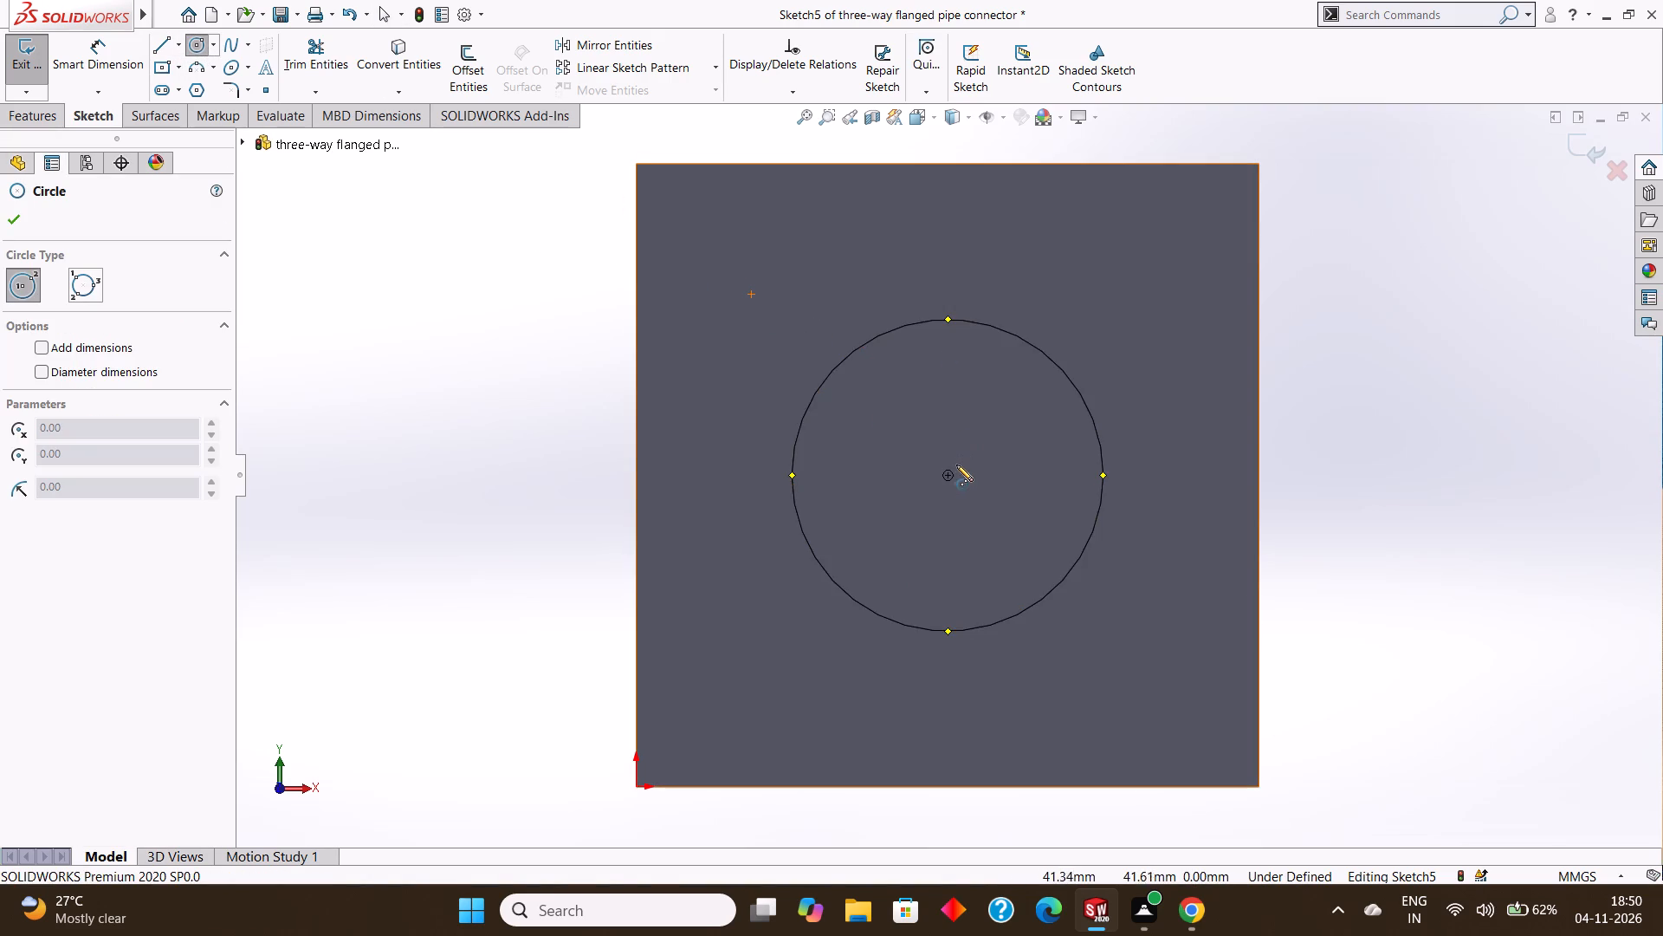
{"action": "left_click_drag", "start_coordinate": [949, 472], "coordinate": [1033, 522]}
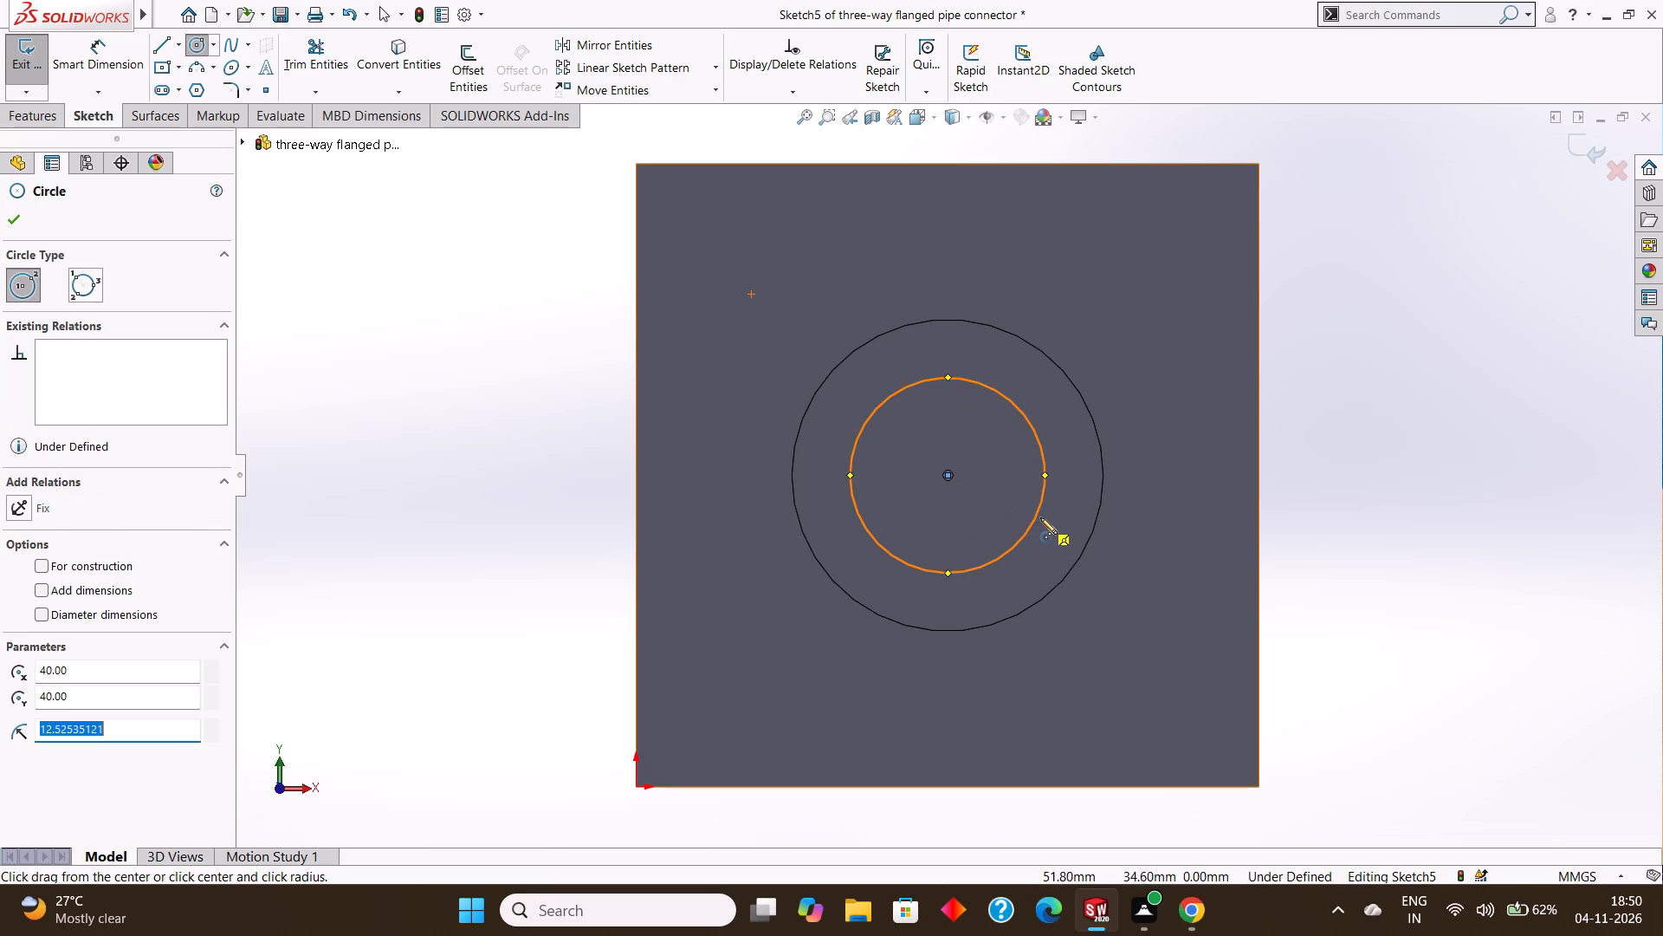
{"action": "key", "text": "BackSpace"}
{"action": "type", "text": "15"}
{"action": "key", "text": "Return"}
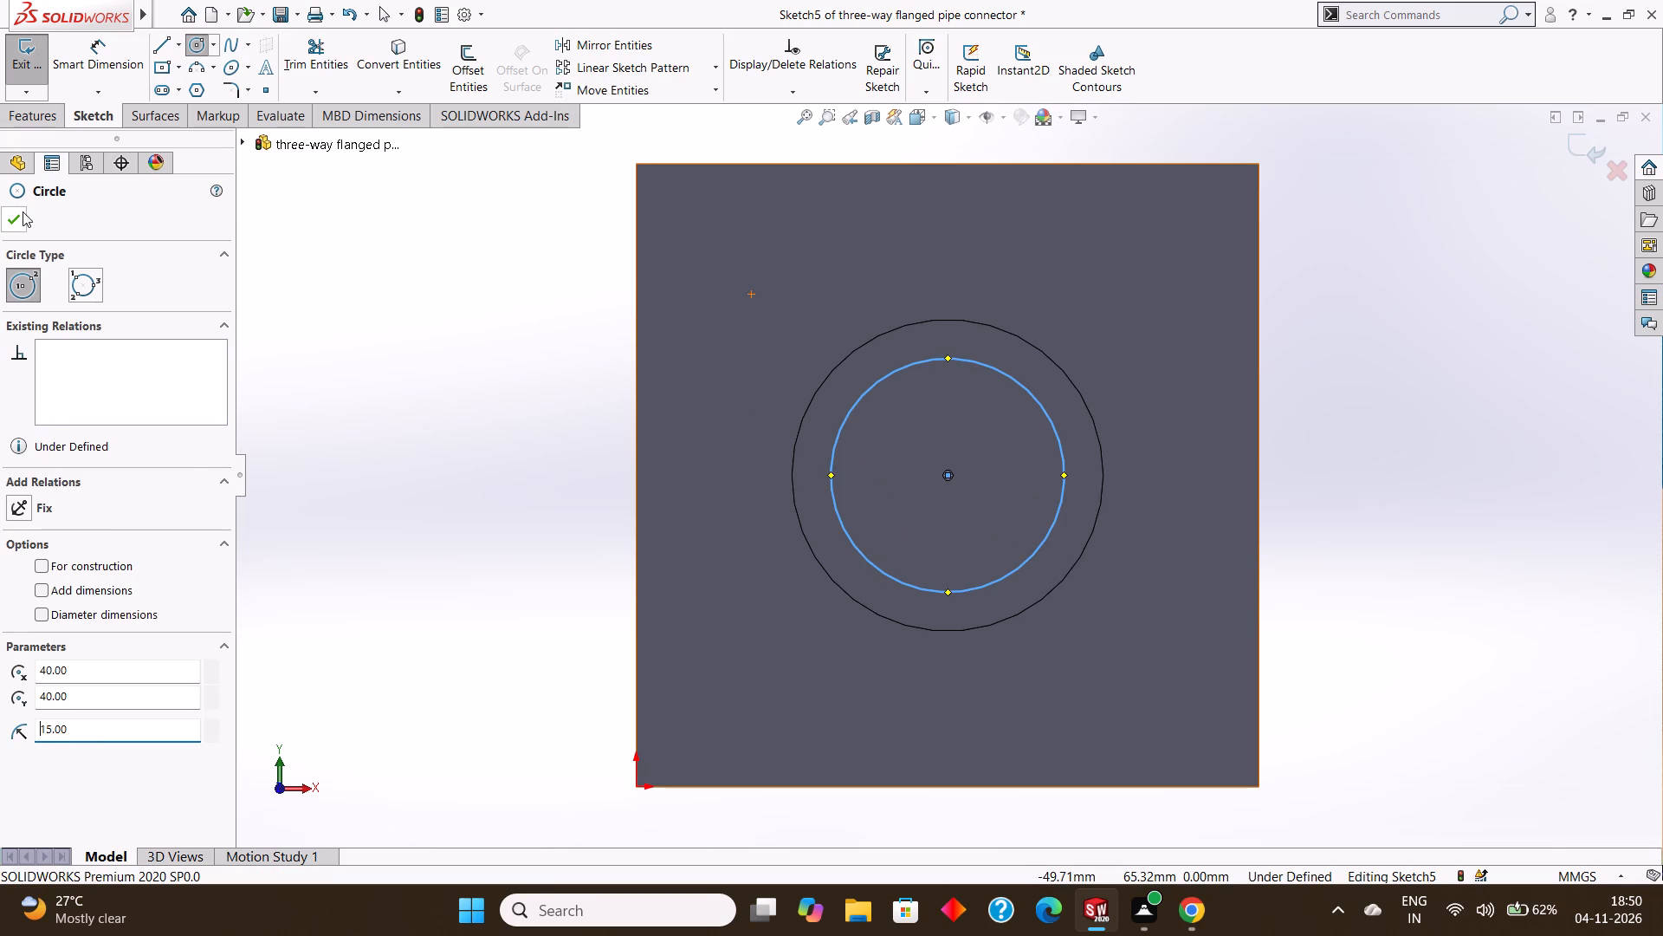
{"action": "left_click", "coordinate": [23, 211]}
Add a 30 mm diameter dimension to the new circle.
{"action": "left_click", "coordinate": [104, 68]}
{"action": "left_click", "coordinate": [942, 358]}
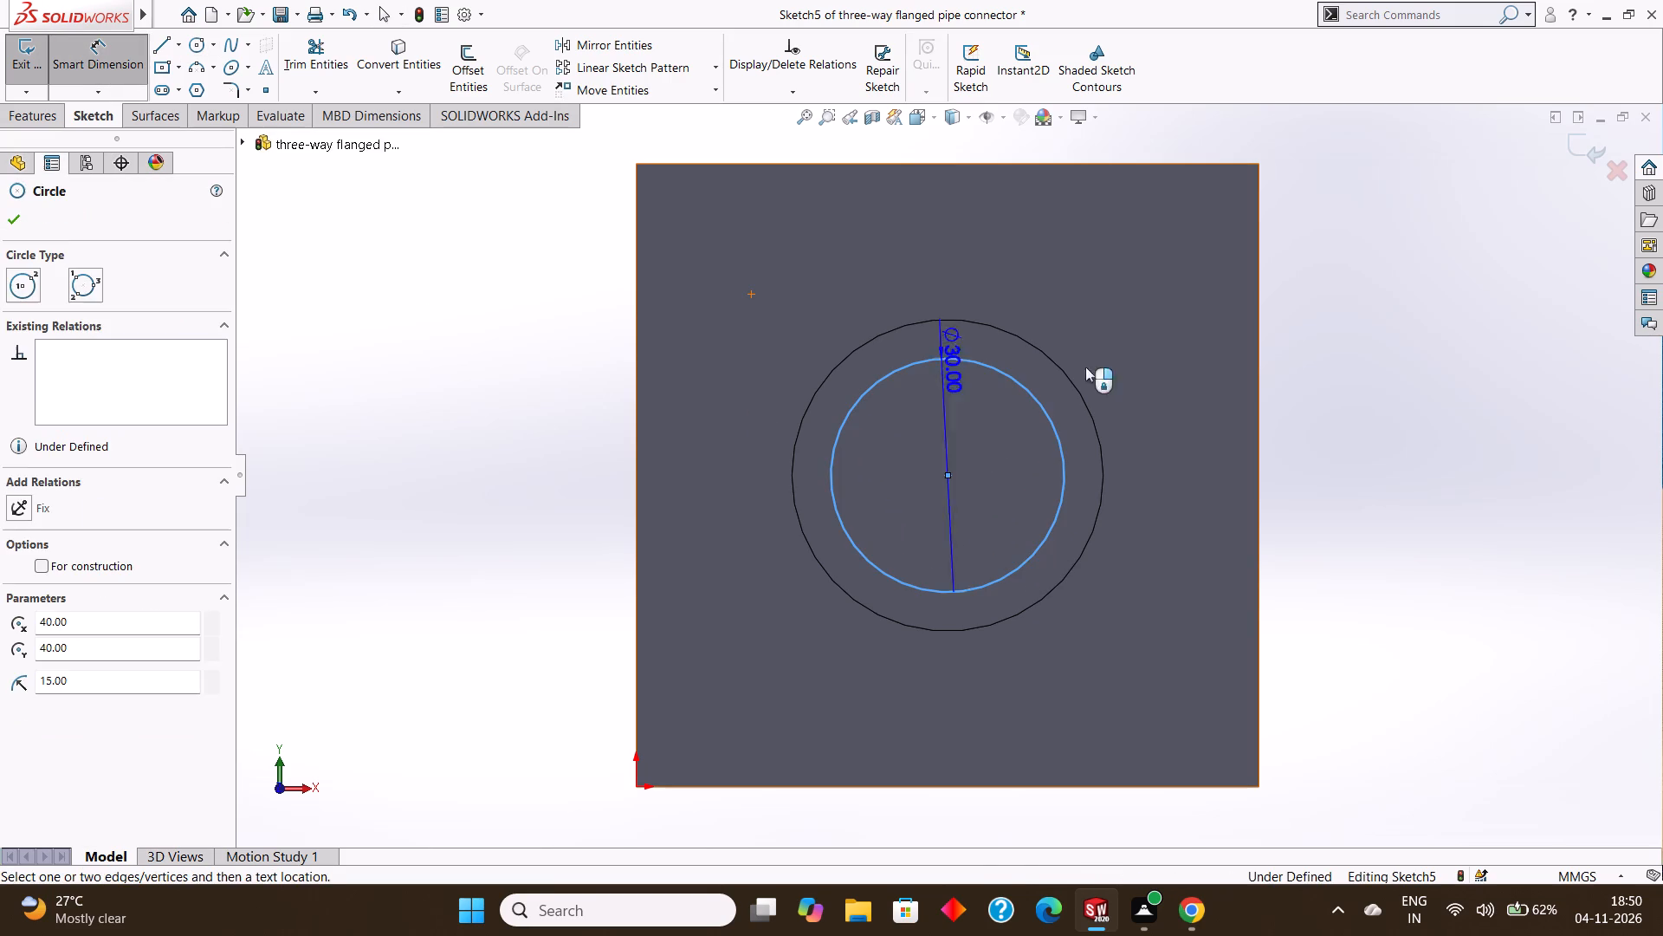
{"action": "left_click", "coordinate": [1365, 385]}
{"action": "left_click", "coordinate": [1287, 357]}
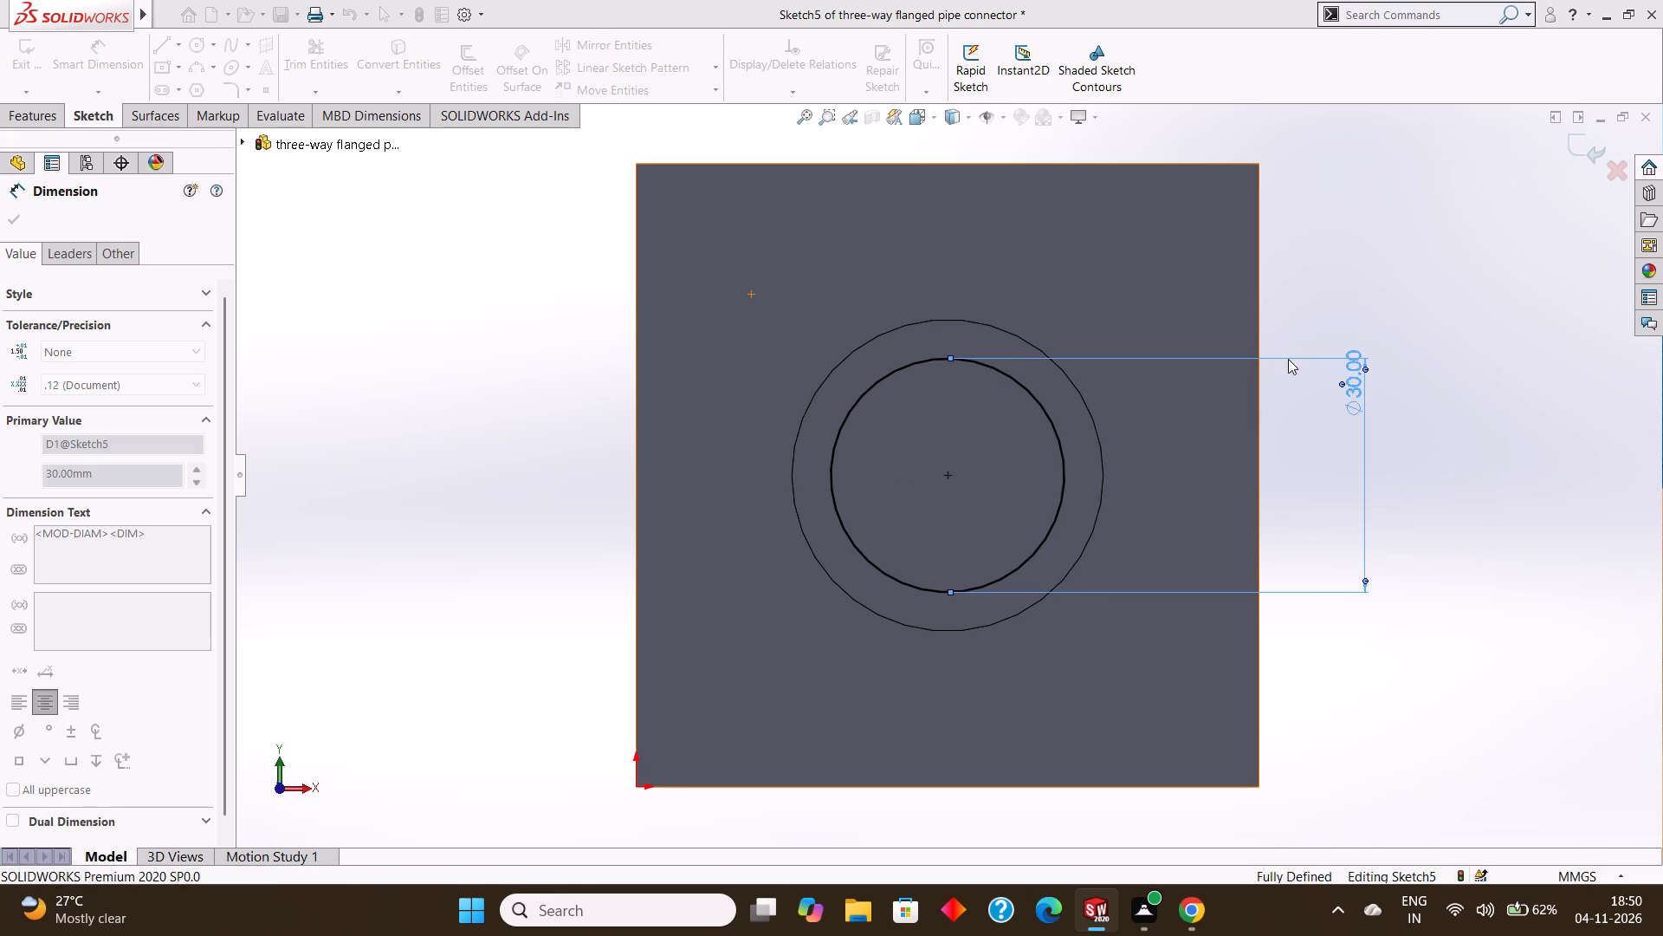
{"action": "left_click", "coordinate": [23, 222]}
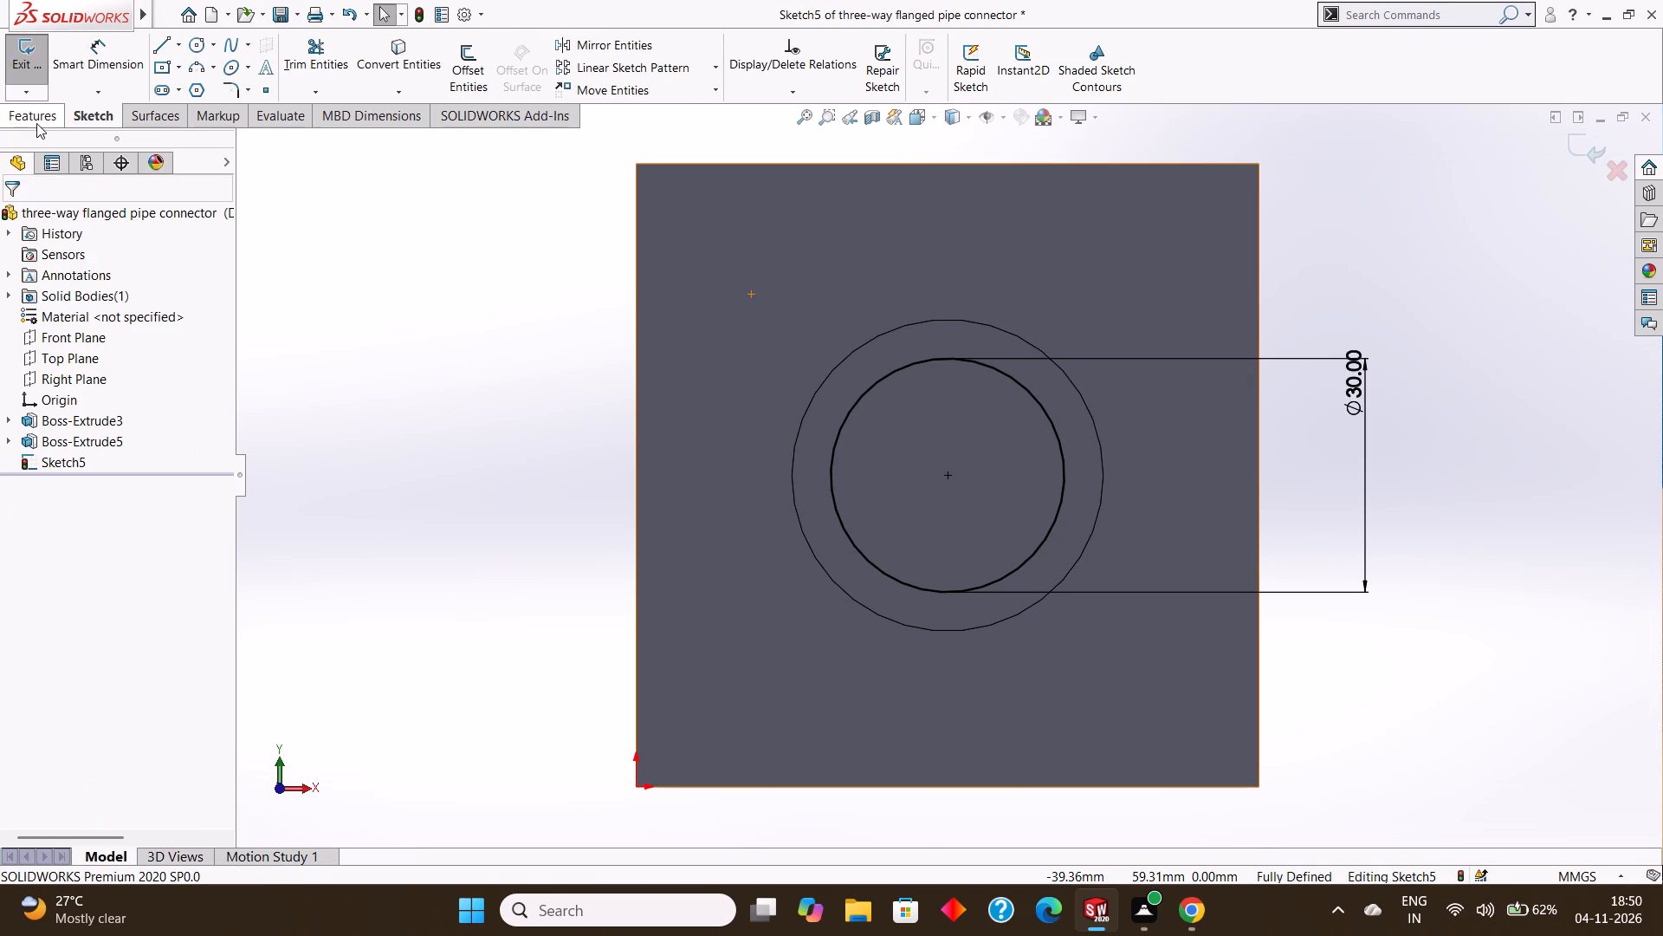
Extrude the 30 mm circle outward from the cylinder's end as a blind 25 mm boss with the result merged.
{"action": "left_click", "coordinate": [36, 123]}
{"action": "left_click", "coordinate": [29, 87]}
{"action": "middle_click_drag", "start_coordinate": [1377, 727], "coordinate": [1374, 705]}
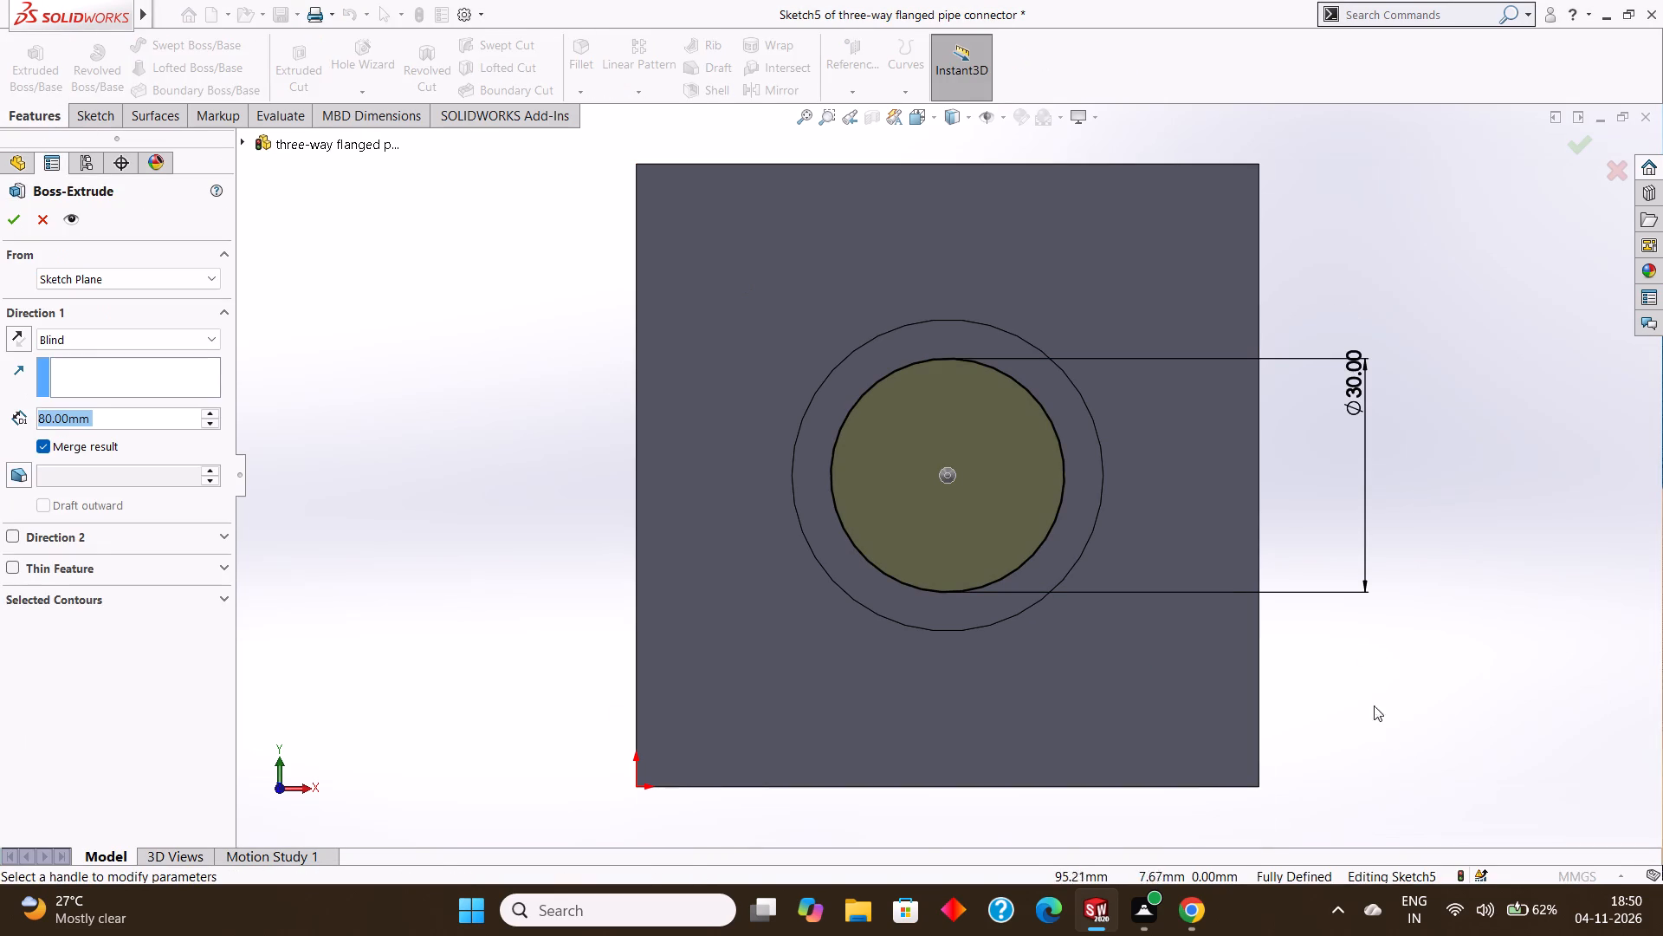
{"action": "middle_click_drag", "start_coordinate": [1374, 705], "coordinate": [1366, 579]}
{"action": "scroll", "coordinate": [1369, 584], "scroll_direction": "up", "scroll_amount": 2}
{"action": "middle_click_drag", "start_coordinate": [1382, 588], "coordinate": [1391, 563]}
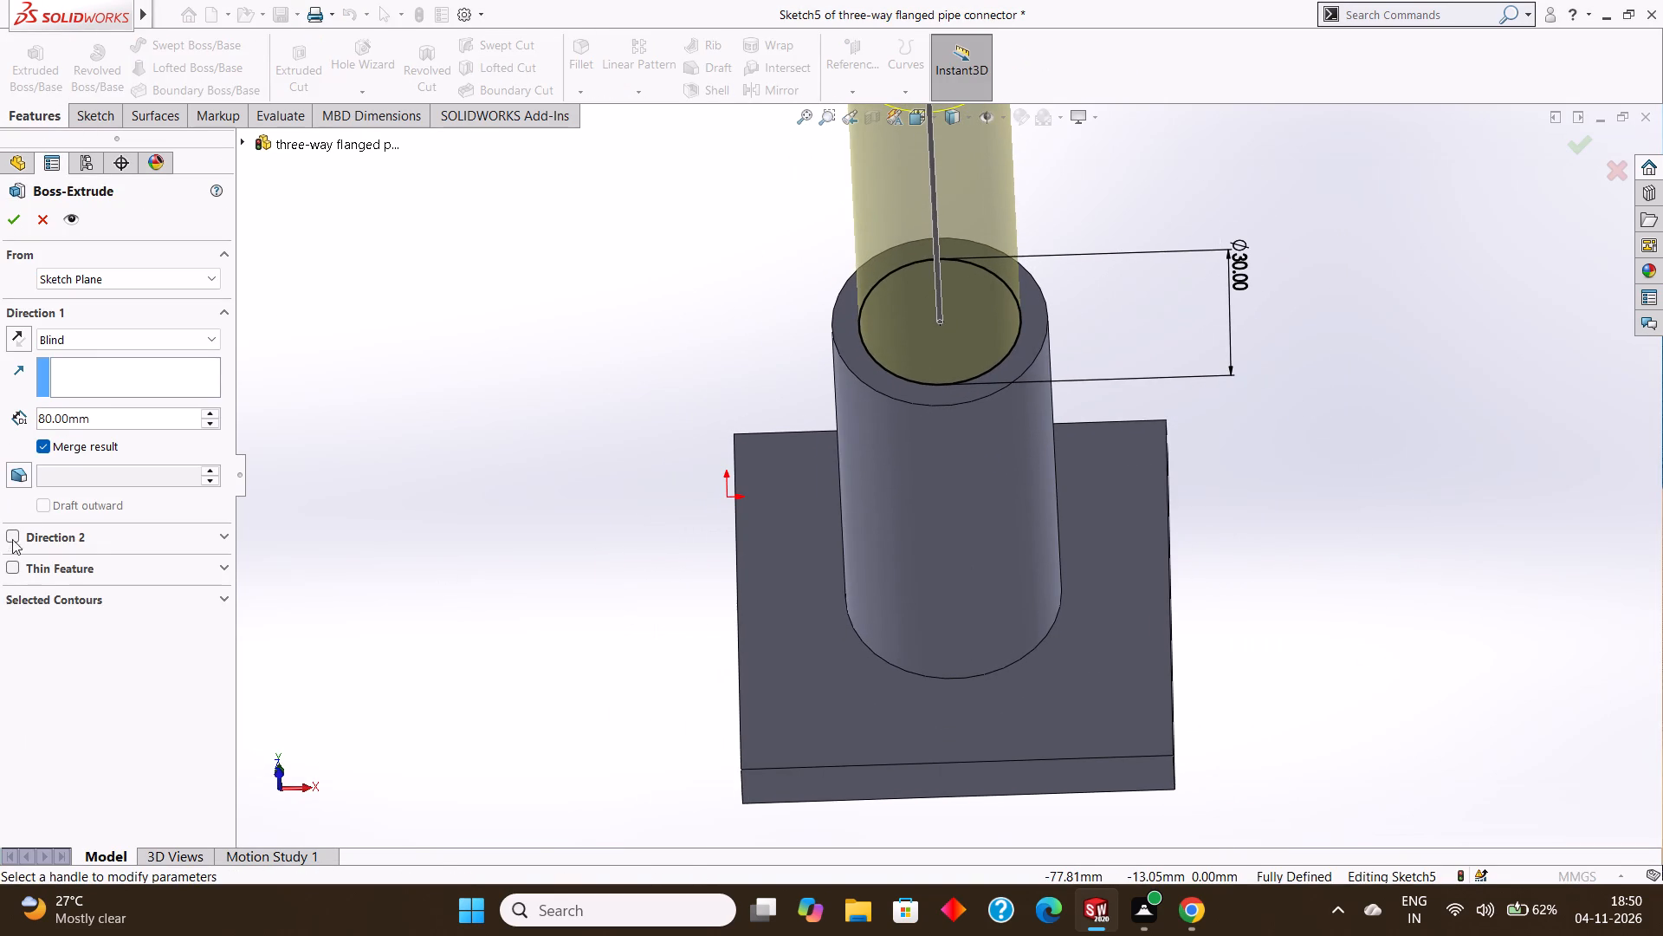
{"action": "left_click", "coordinate": [87, 414]}
{"action": "left_click_drag", "start_coordinate": [126, 414], "coordinate": [3, 422]}
{"action": "key", "text": "BackSpace"}
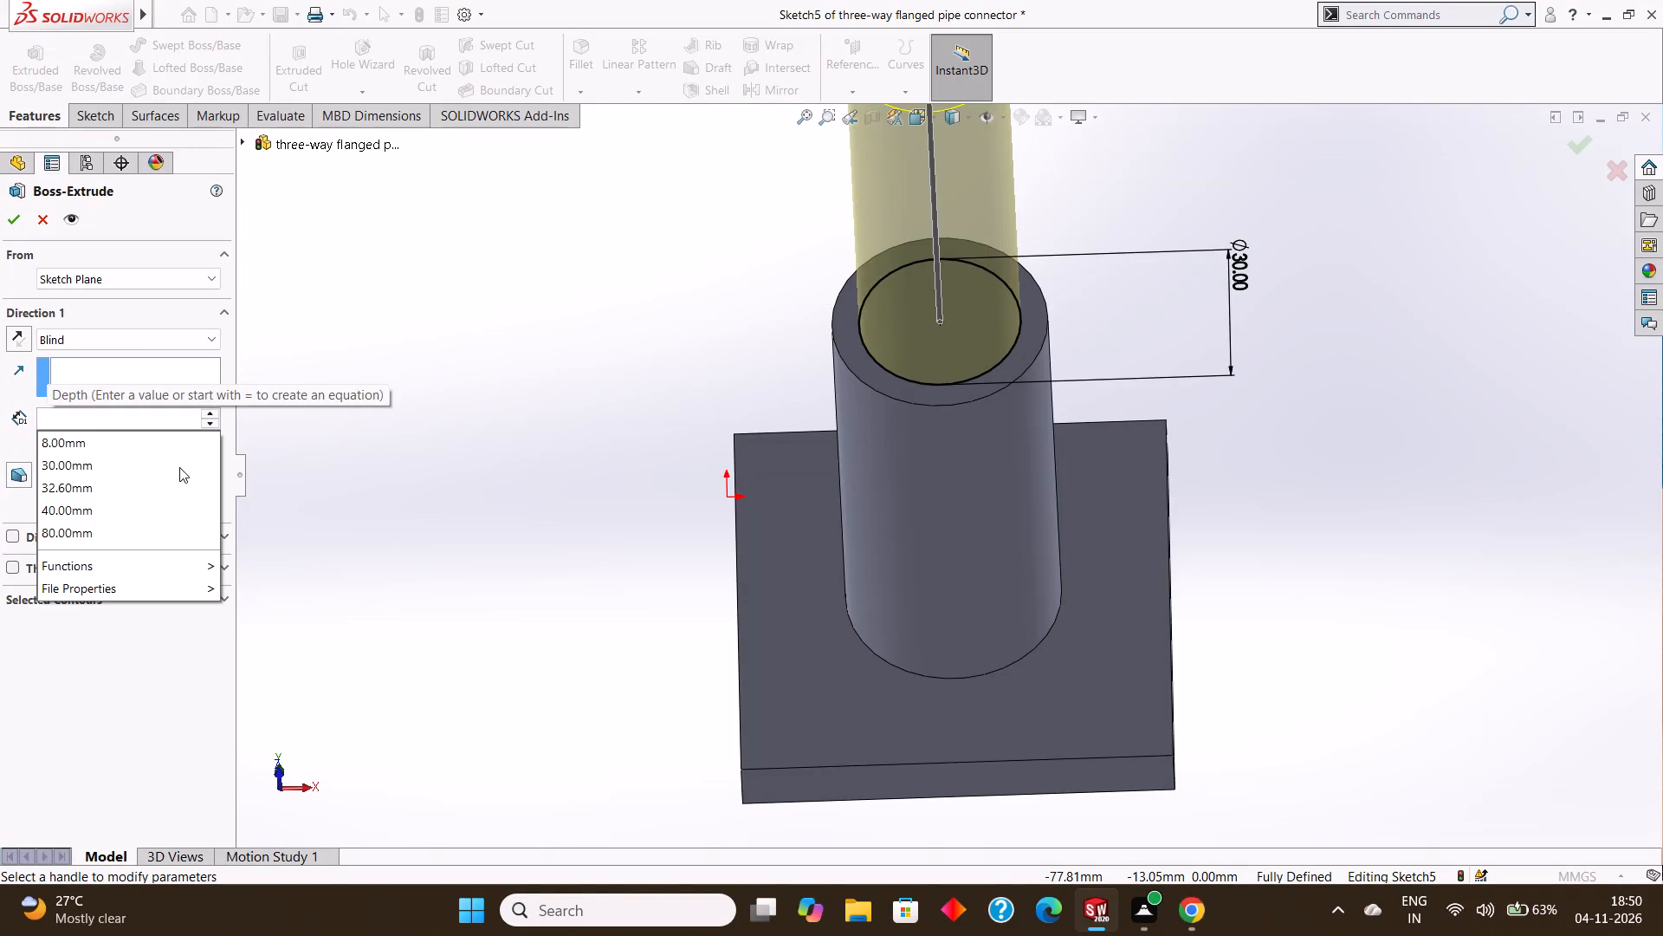
{"action": "type", "text": "25"}
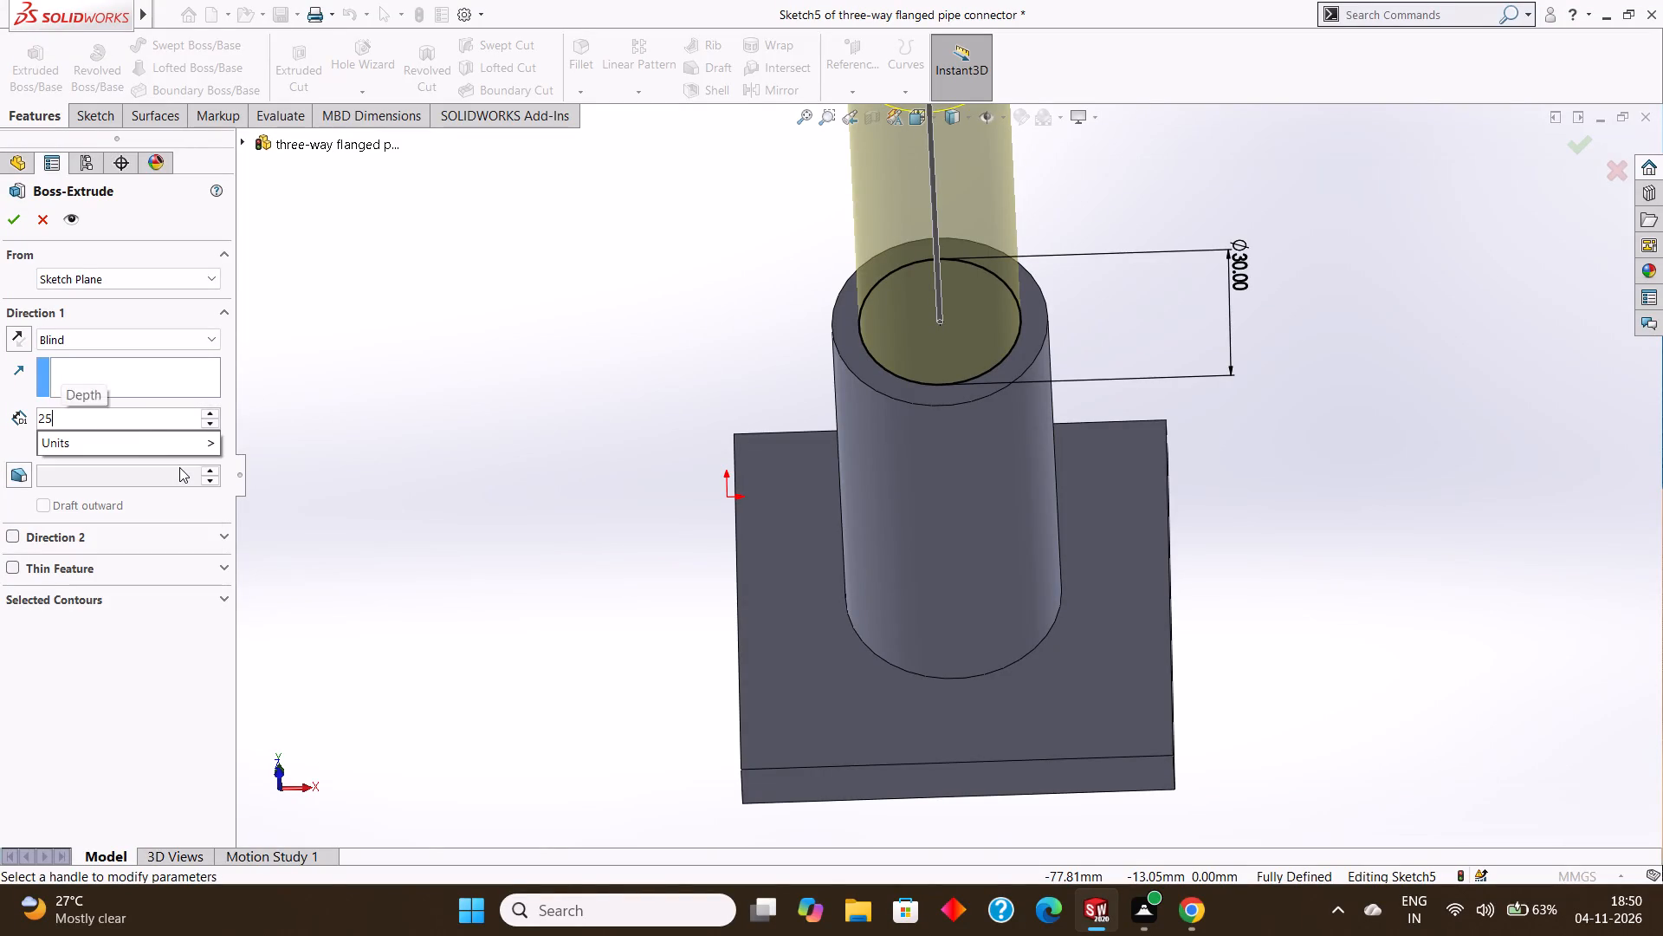
{"action": "key", "text": "Return"}
{"action": "left_click", "coordinate": [20, 225]}
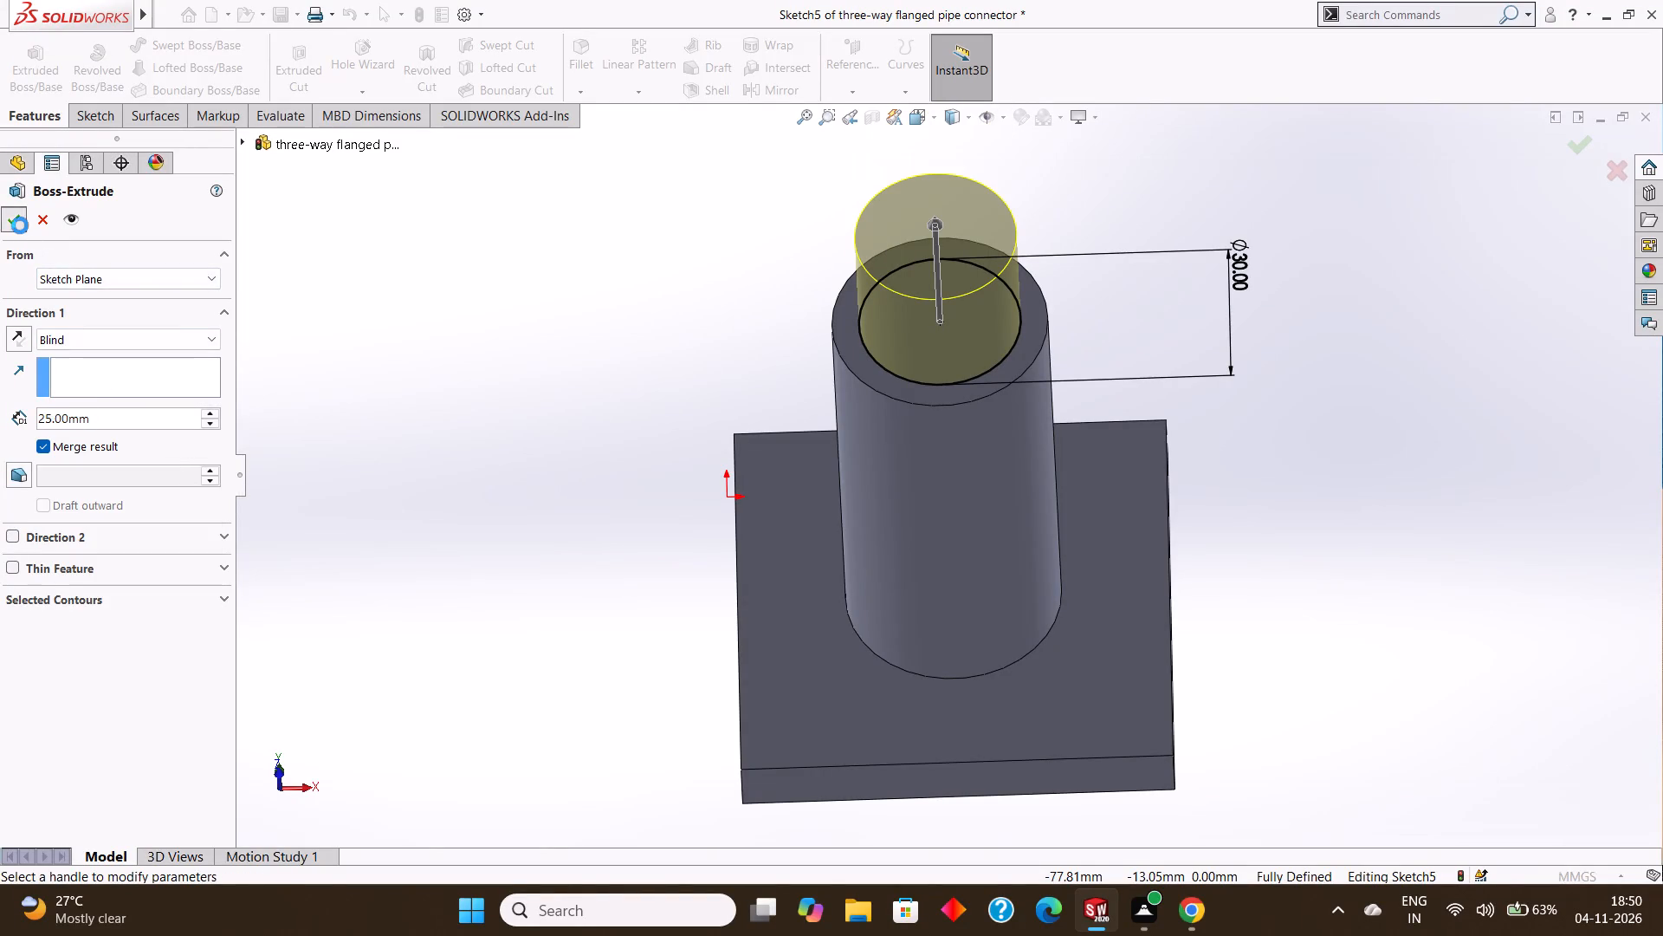
{"action": "left_click", "coordinate": [465, 279]}
Start a new sketch on the end face of the 30 mm diameter boss.
{"action": "middle_click_drag", "start_coordinate": [490, 301], "coordinate": [509, 326]}
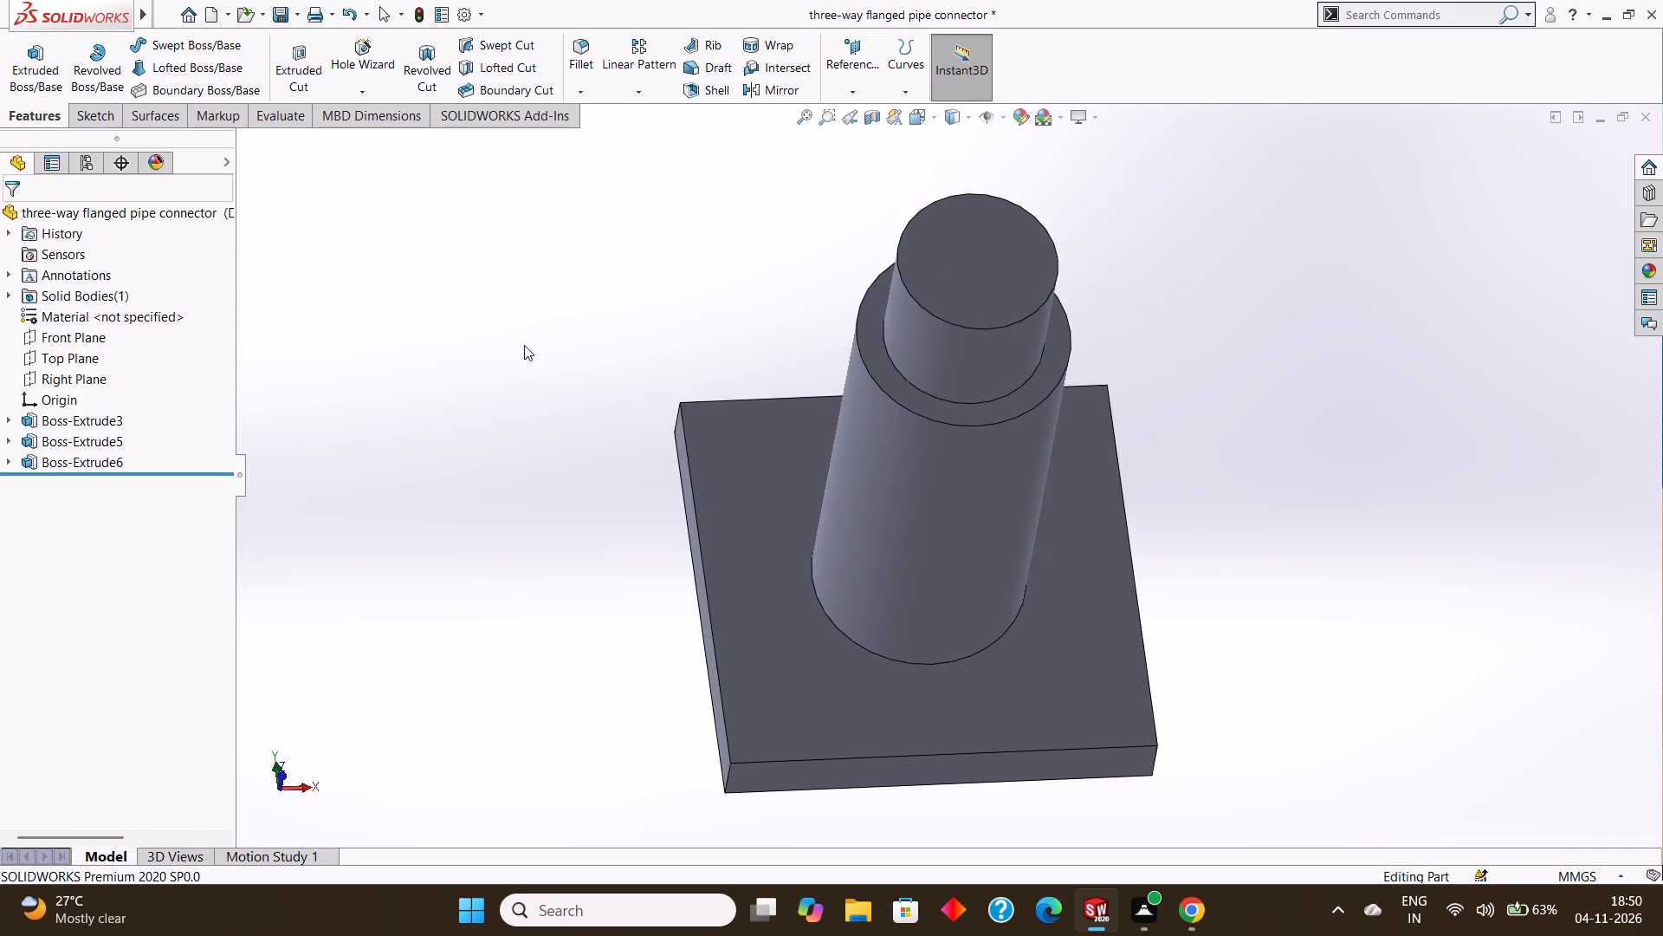
{"action": "middle_click_drag", "start_coordinate": [519, 342], "coordinate": [513, 331]}
{"action": "scroll", "coordinate": [525, 346], "scroll_direction": "up", "scroll_amount": 2}
{"action": "middle_click_drag", "start_coordinate": [531, 355], "coordinate": [533, 333]}
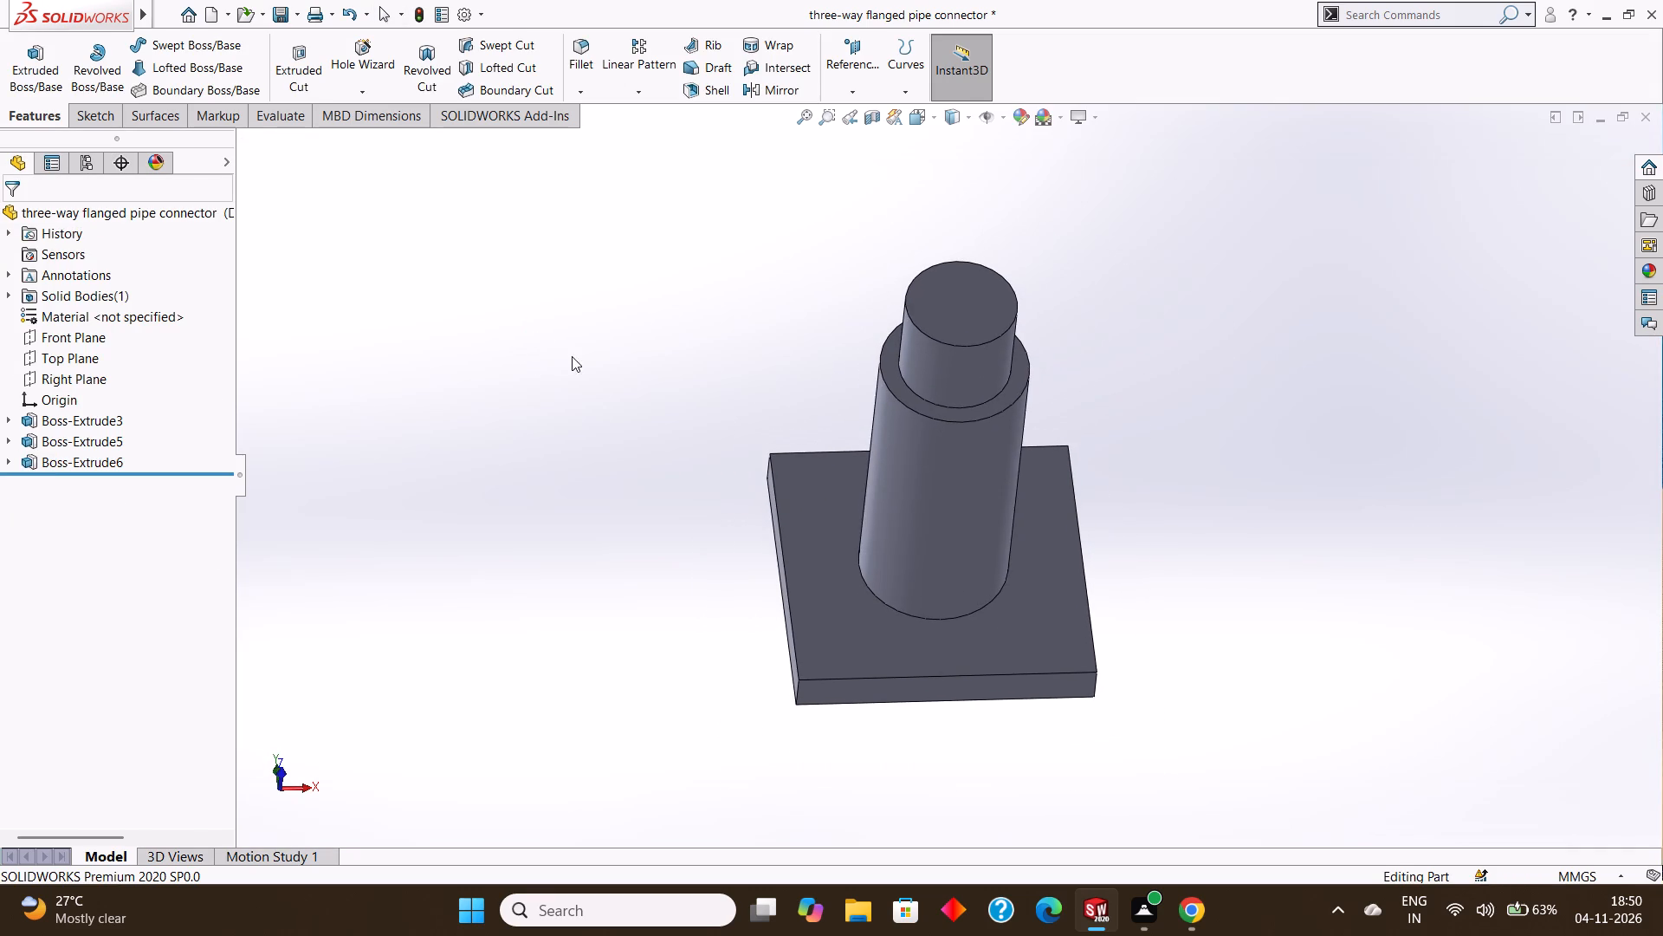
{"action": "middle_click_drag", "start_coordinate": [572, 353], "coordinate": [574, 340]}
{"action": "middle_click", "coordinate": [597, 355]}
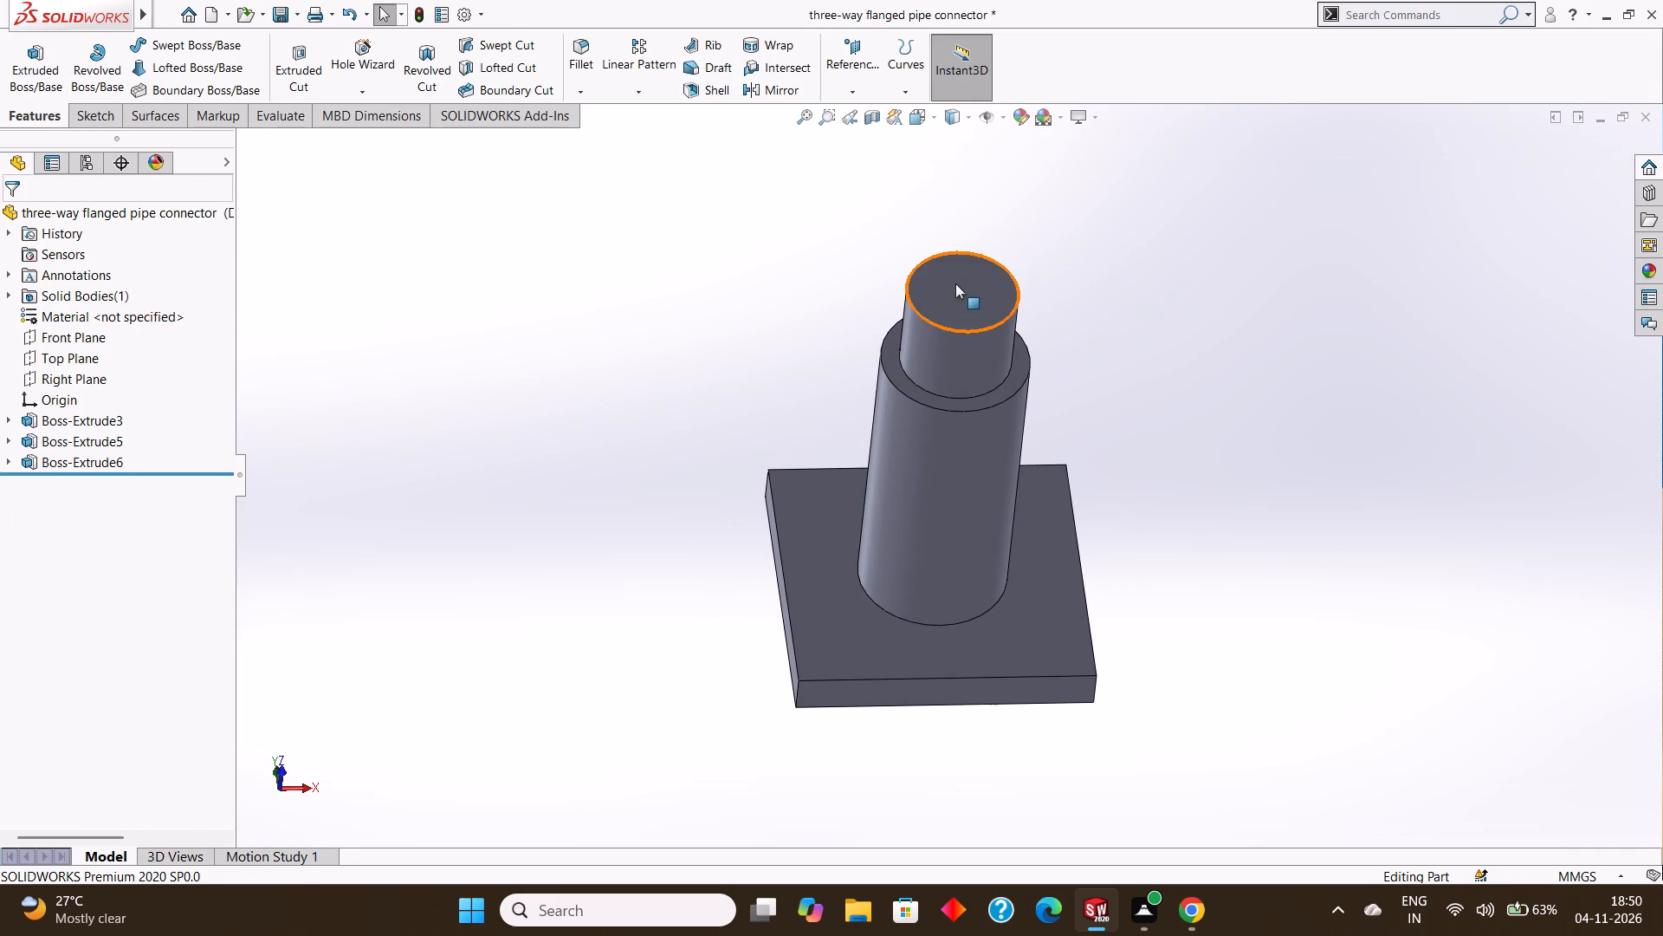
{"action": "left_click", "coordinate": [955, 283]}
{"action": "left_click", "coordinate": [1026, 230]}
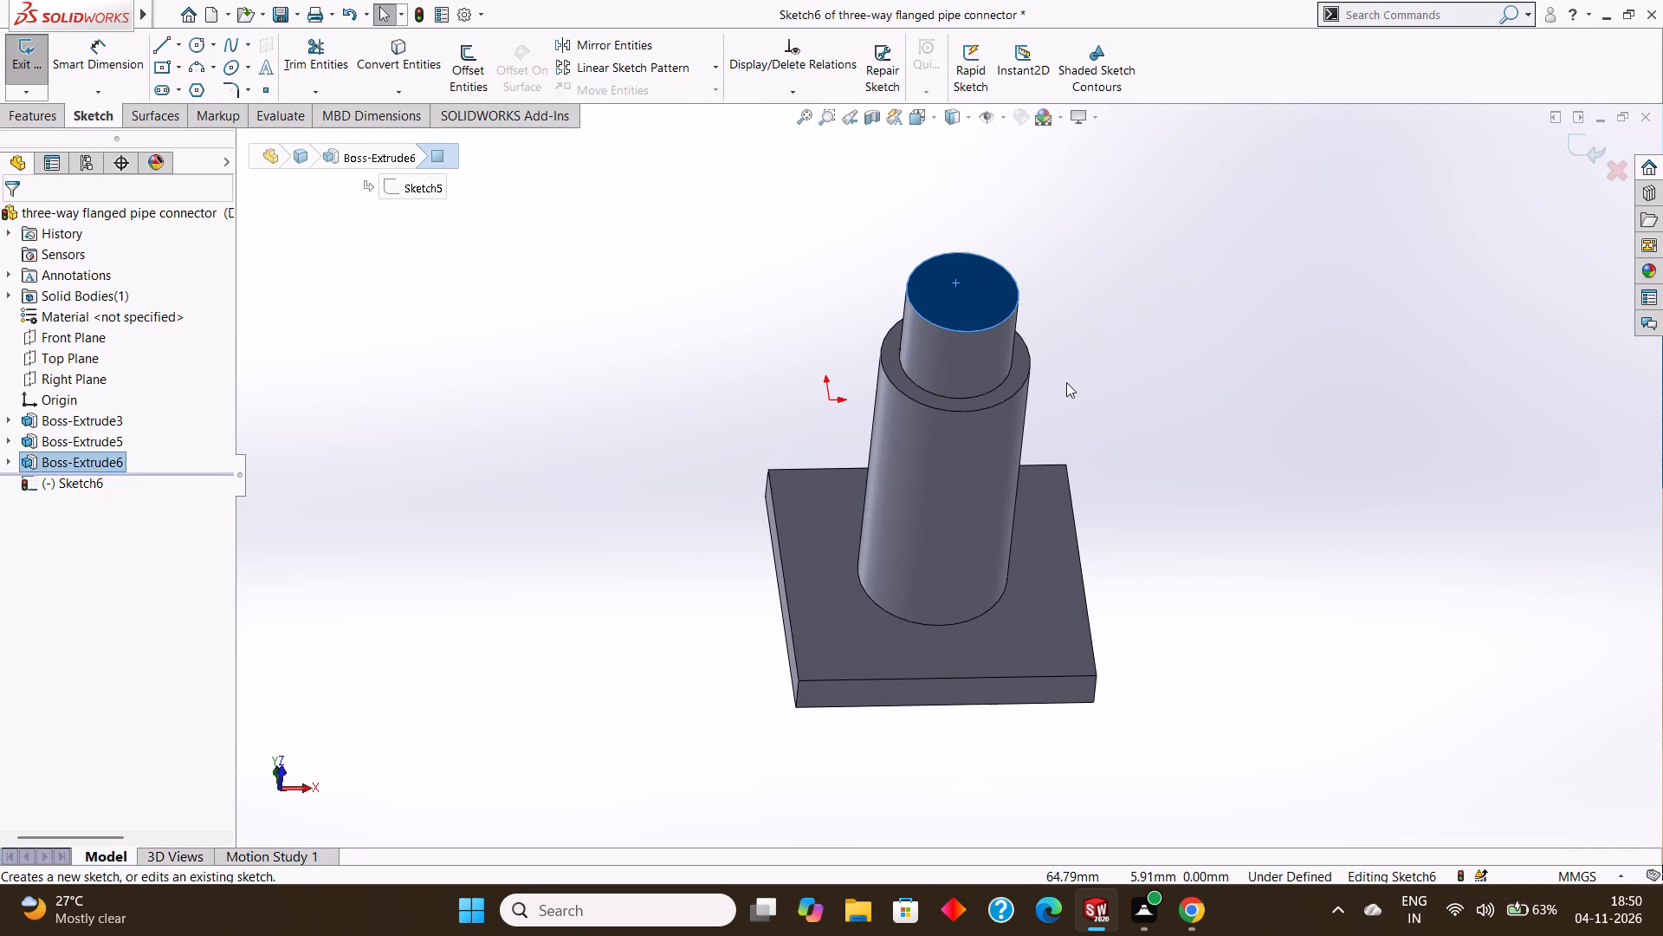
{"action": "key", "text": "ctrl+8"}
{"action": "key", "text": "Escape"}
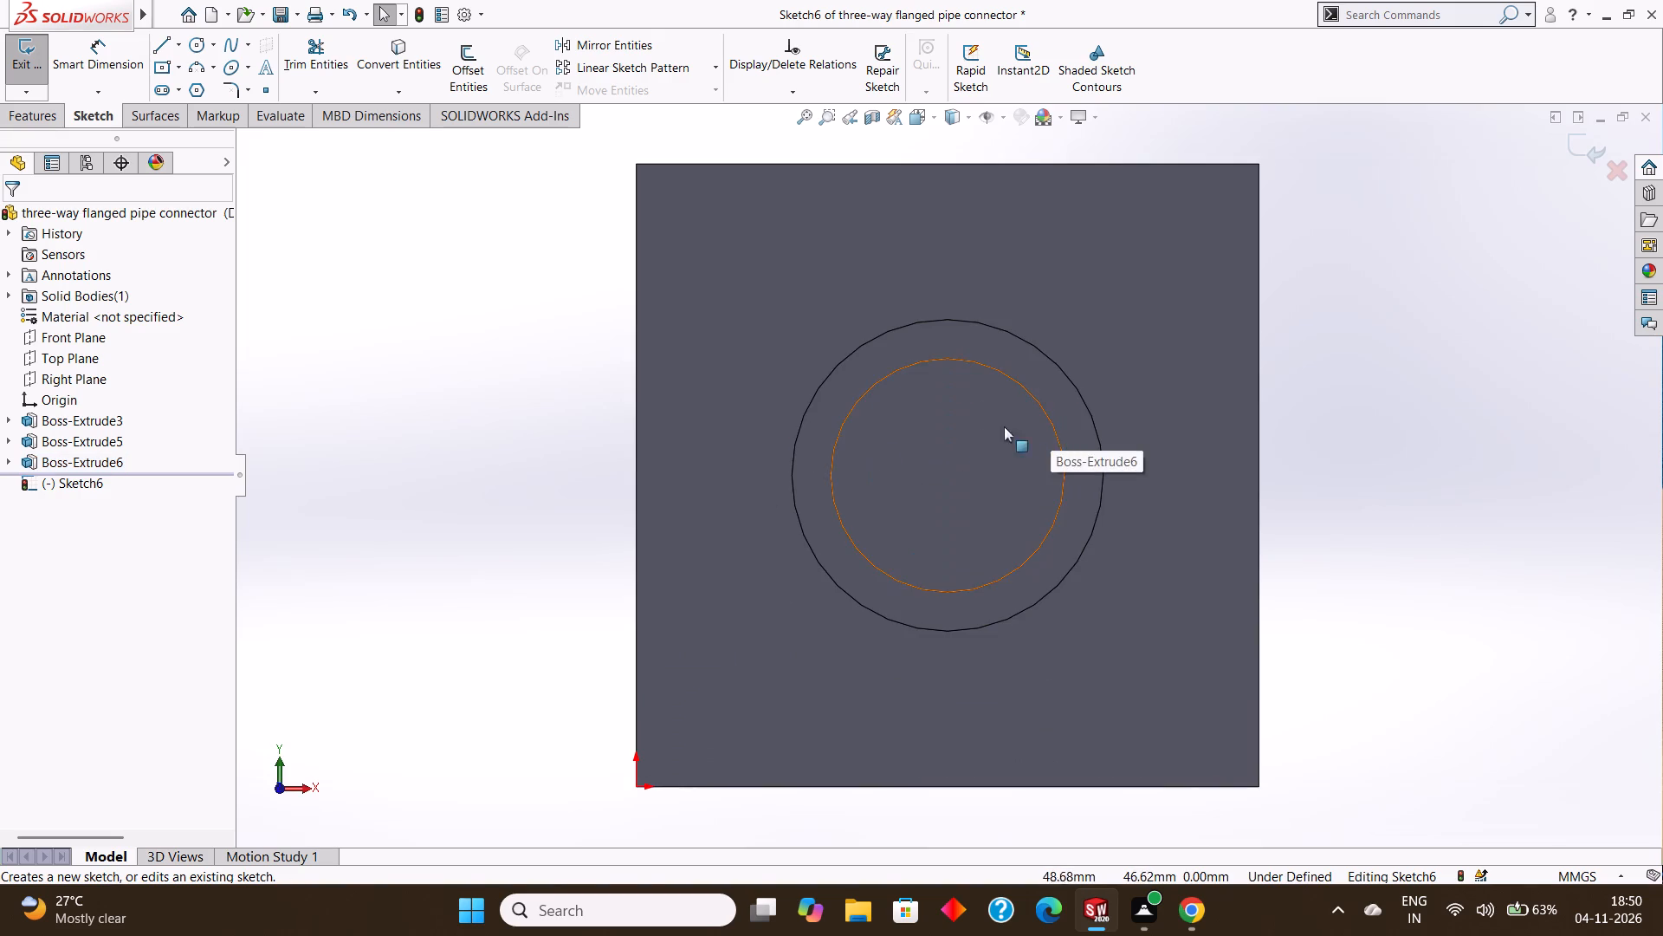
Sketch a circle of 8 mm radius concentric with the 30 mm boss's circular edge.
{"action": "left_click", "coordinate": [191, 40]}
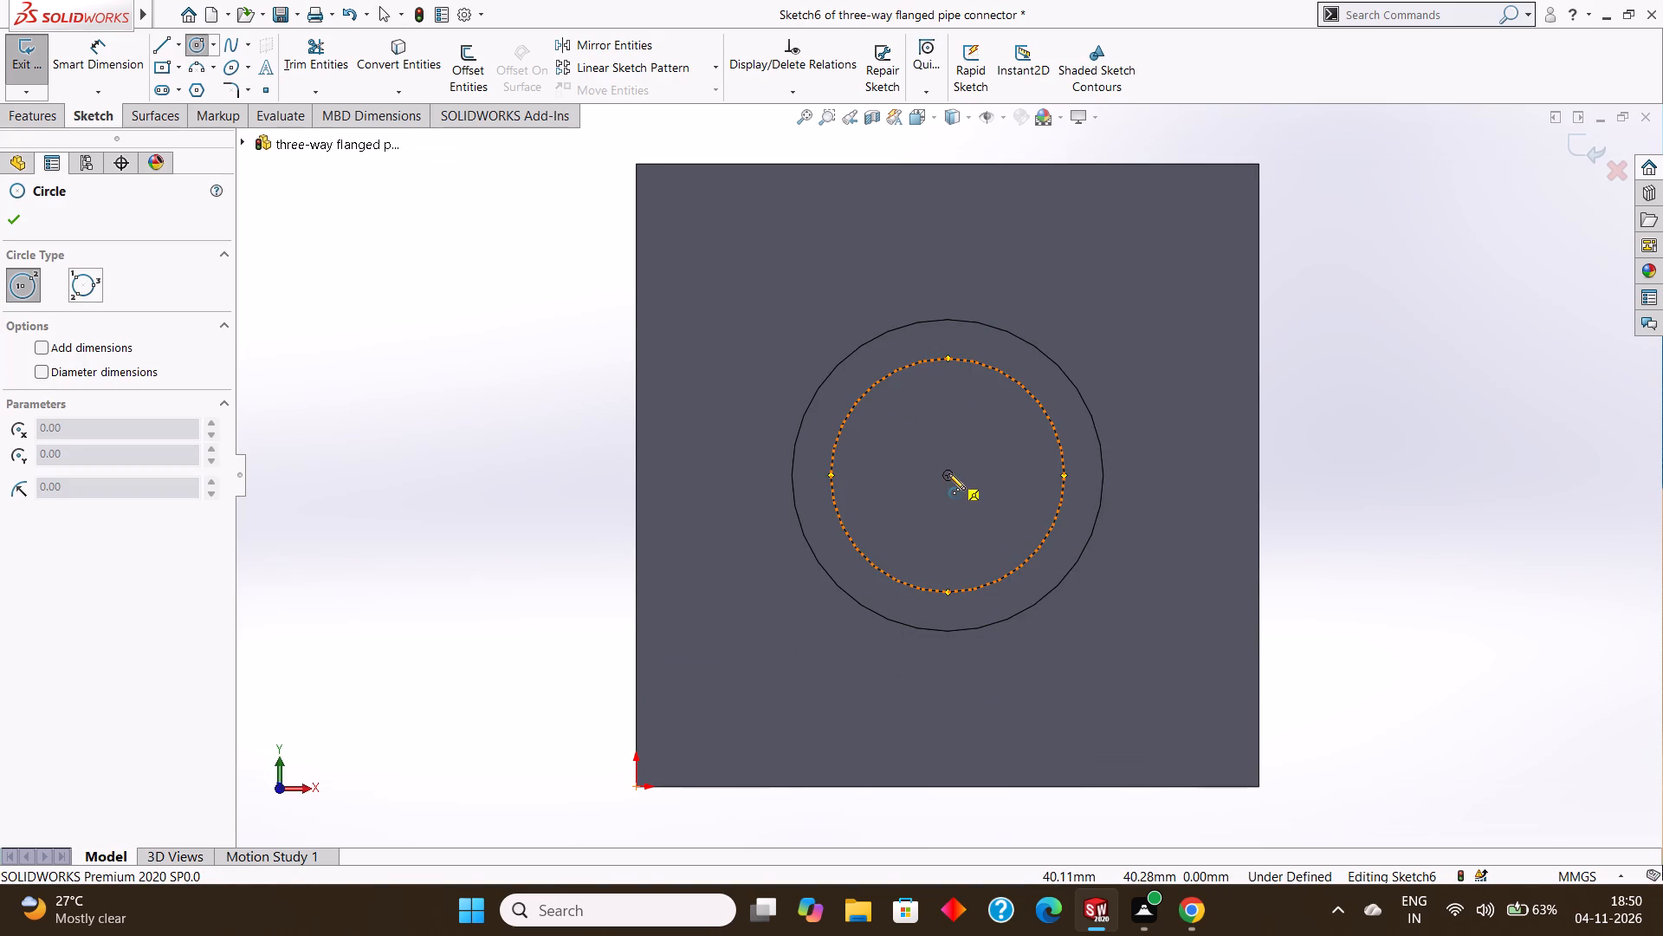
{"action": "left_click_drag", "start_coordinate": [948, 473], "coordinate": [995, 515]}
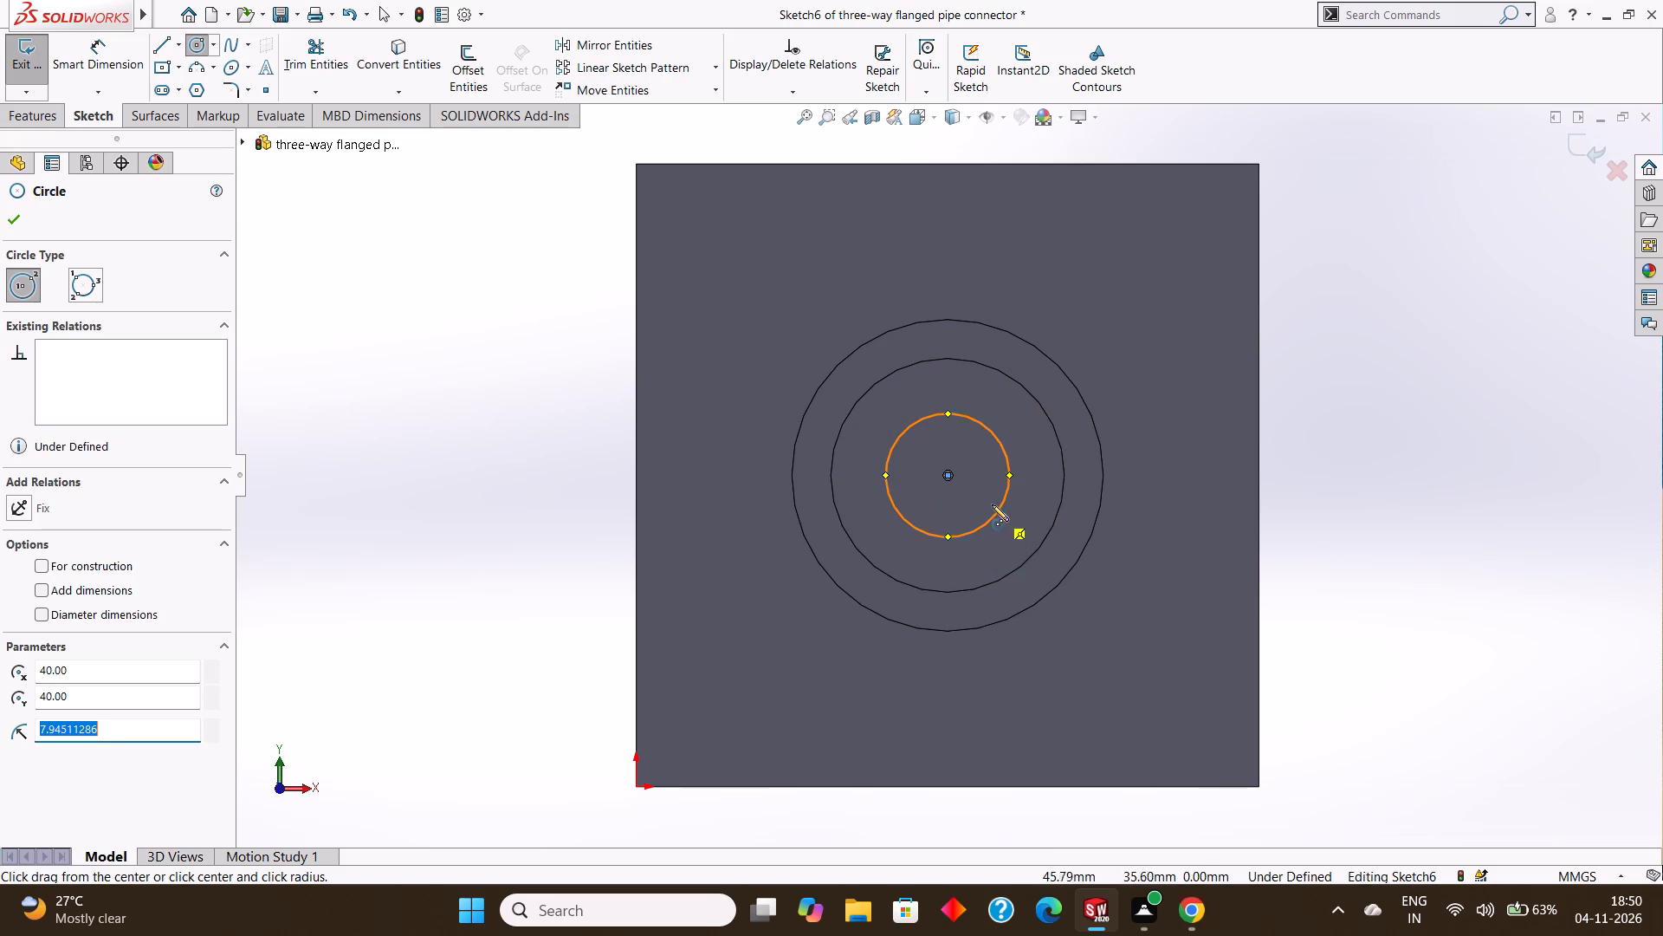
{"action": "key", "text": "BackSpace"}
{"action": "key", "text": "8"}
{"action": "key", "text": "Return"}
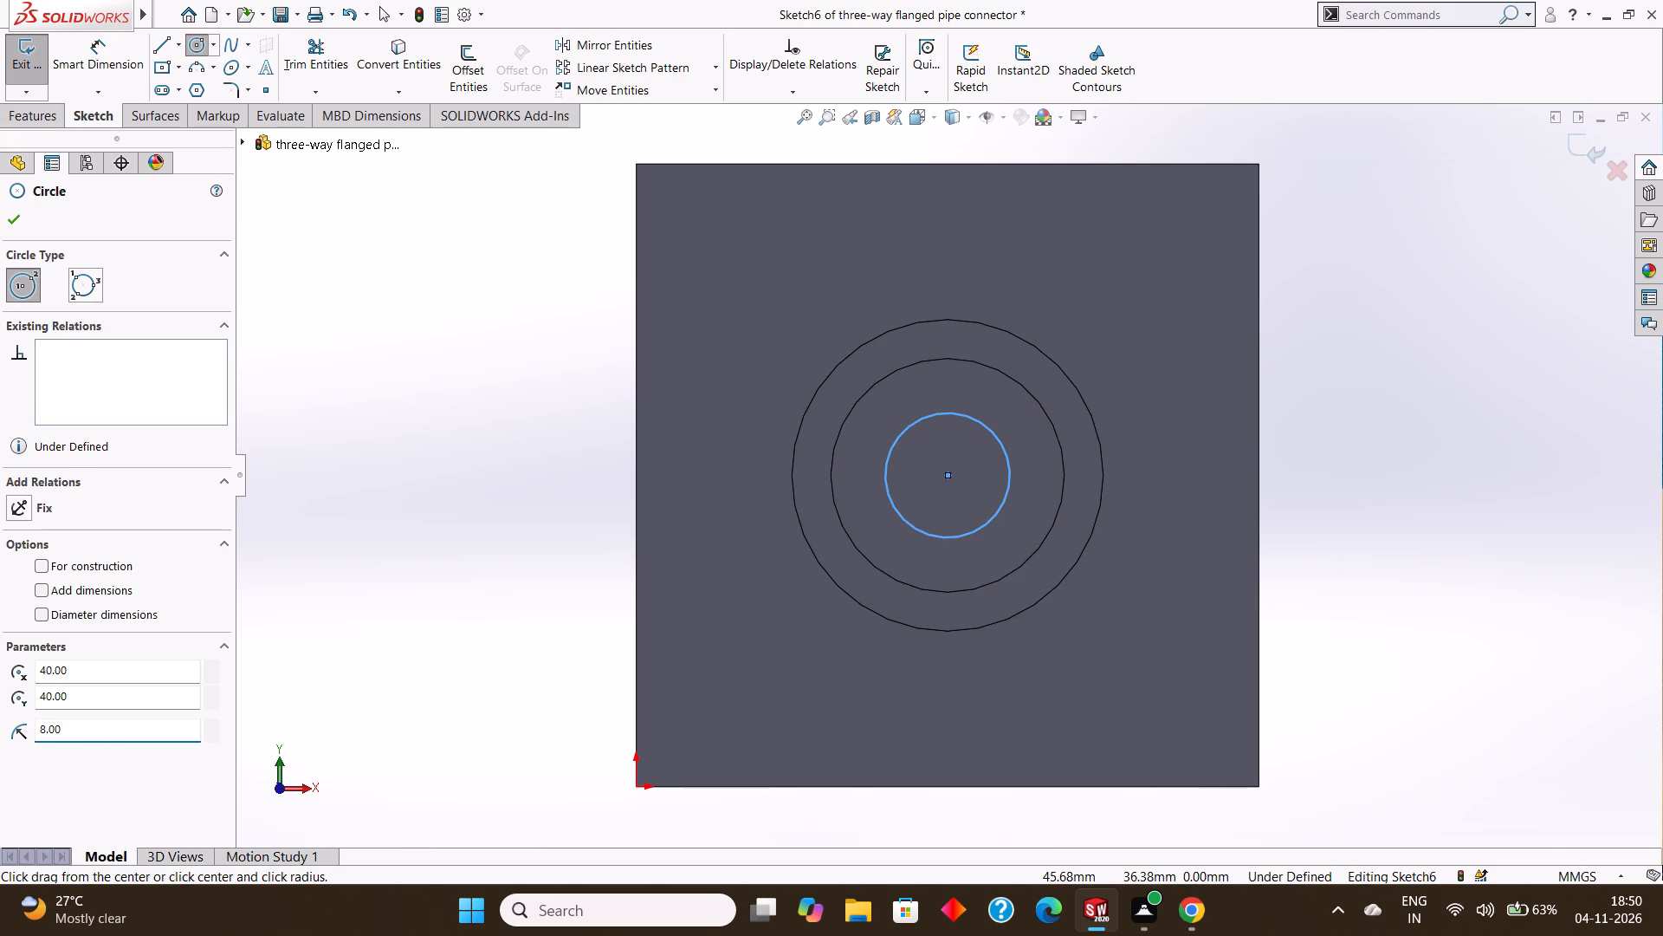
{"action": "key", "text": "Escape"}
{"action": "key", "text": "Escape"}
Add a 16 mm diameter dimension to the inner circle.
{"action": "left_click", "coordinate": [110, 55]}
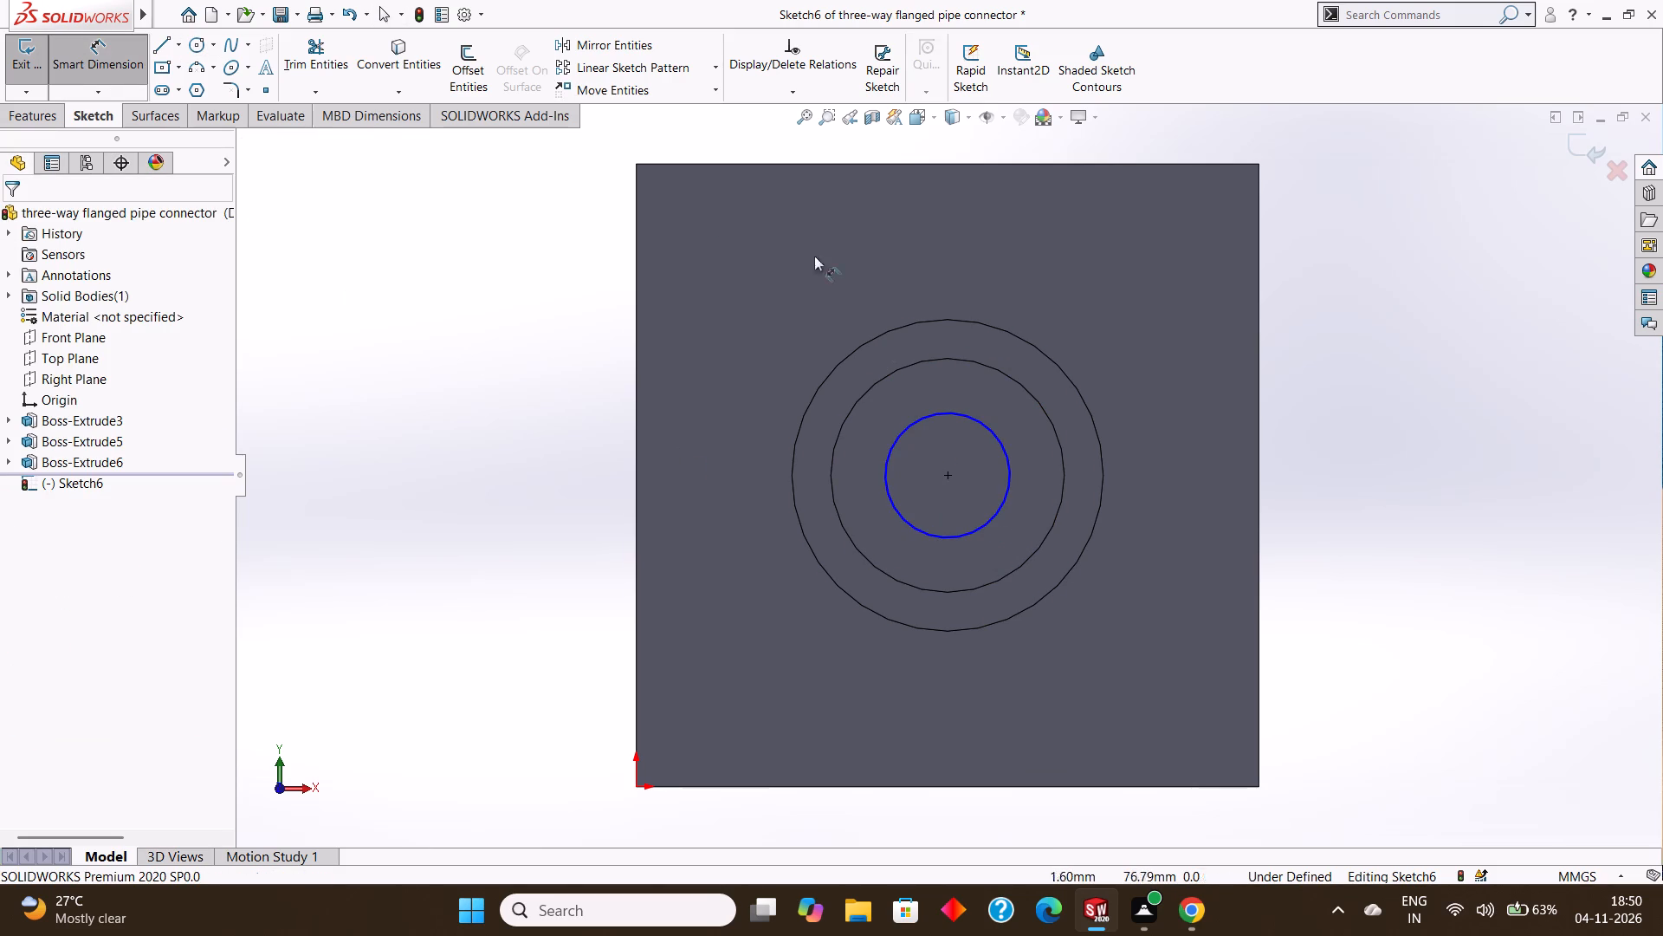
{"action": "left_click", "coordinate": [959, 414]}
{"action": "left_click", "coordinate": [1219, 445]}
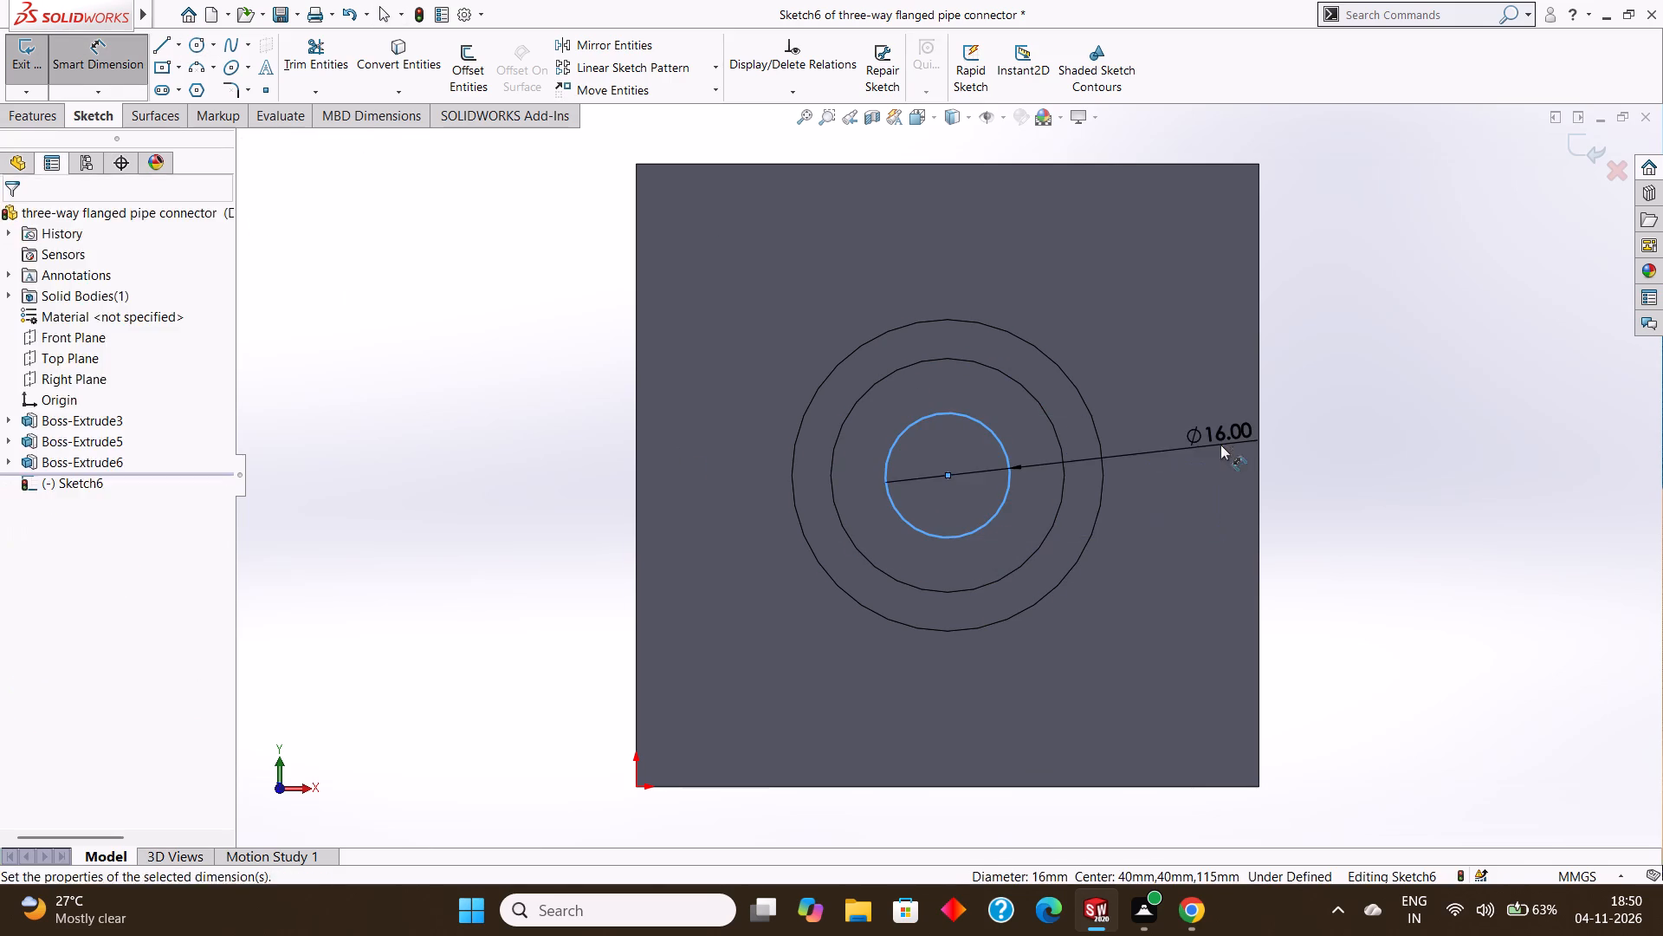
{"action": "left_click", "coordinate": [1149, 420]}
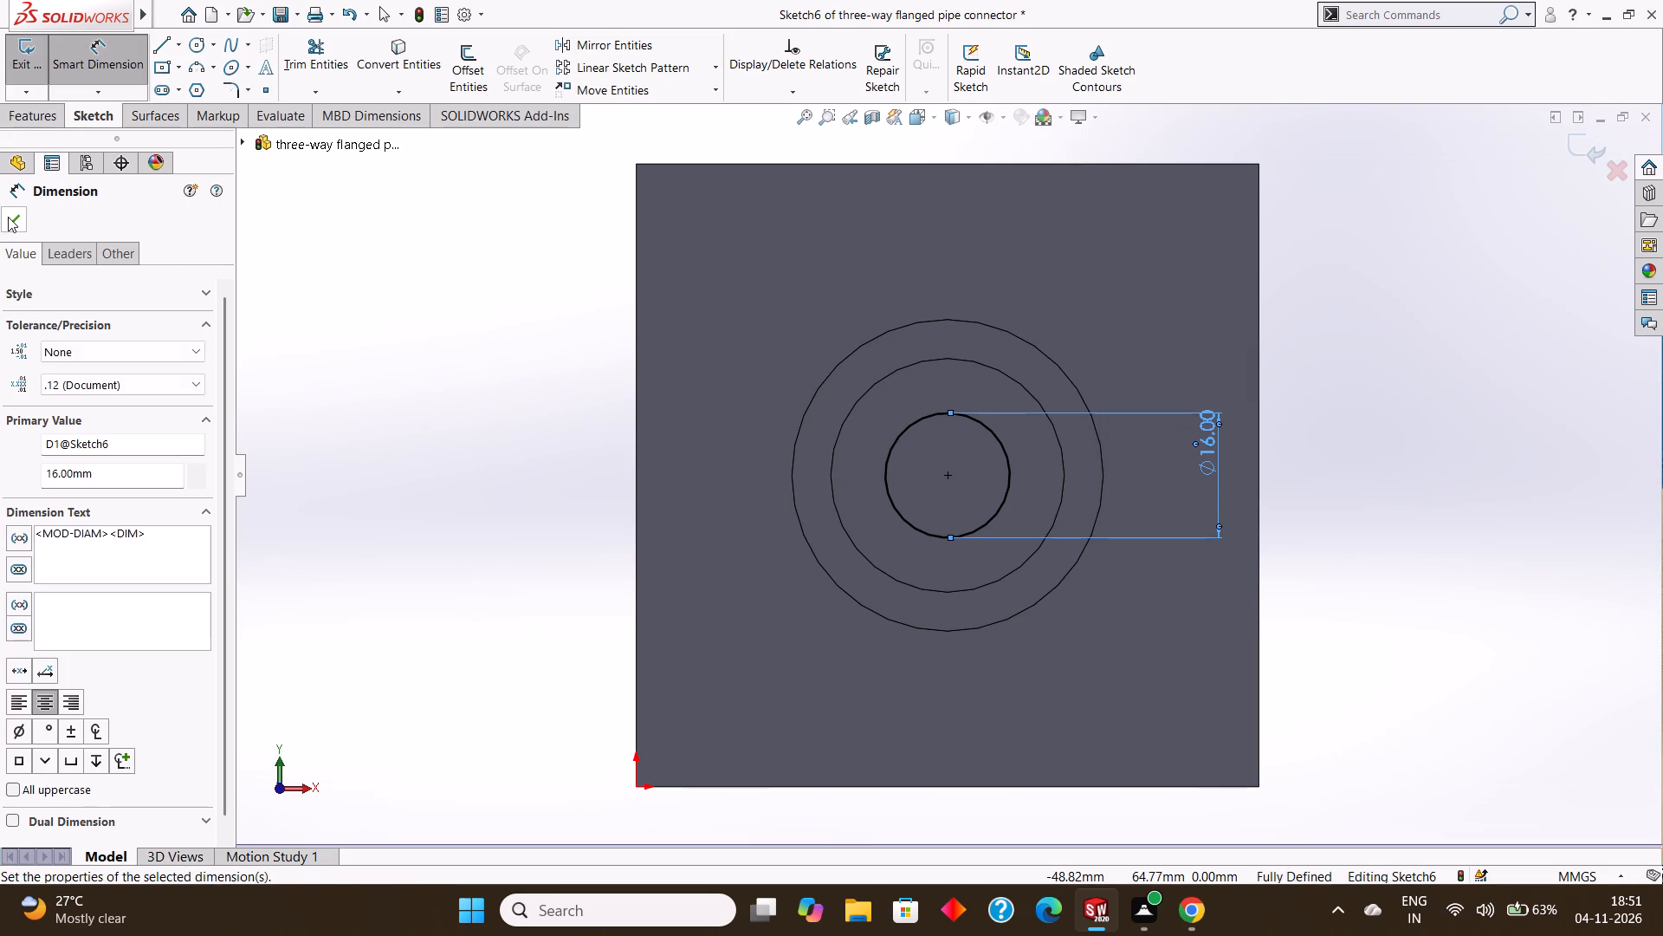
{"action": "left_click", "coordinate": [8, 217]}
Cut the 16 mm circle from the boss's end face down into the part as a blind 30 mm extruded cut.
{"action": "left_click", "coordinate": [43, 111]}
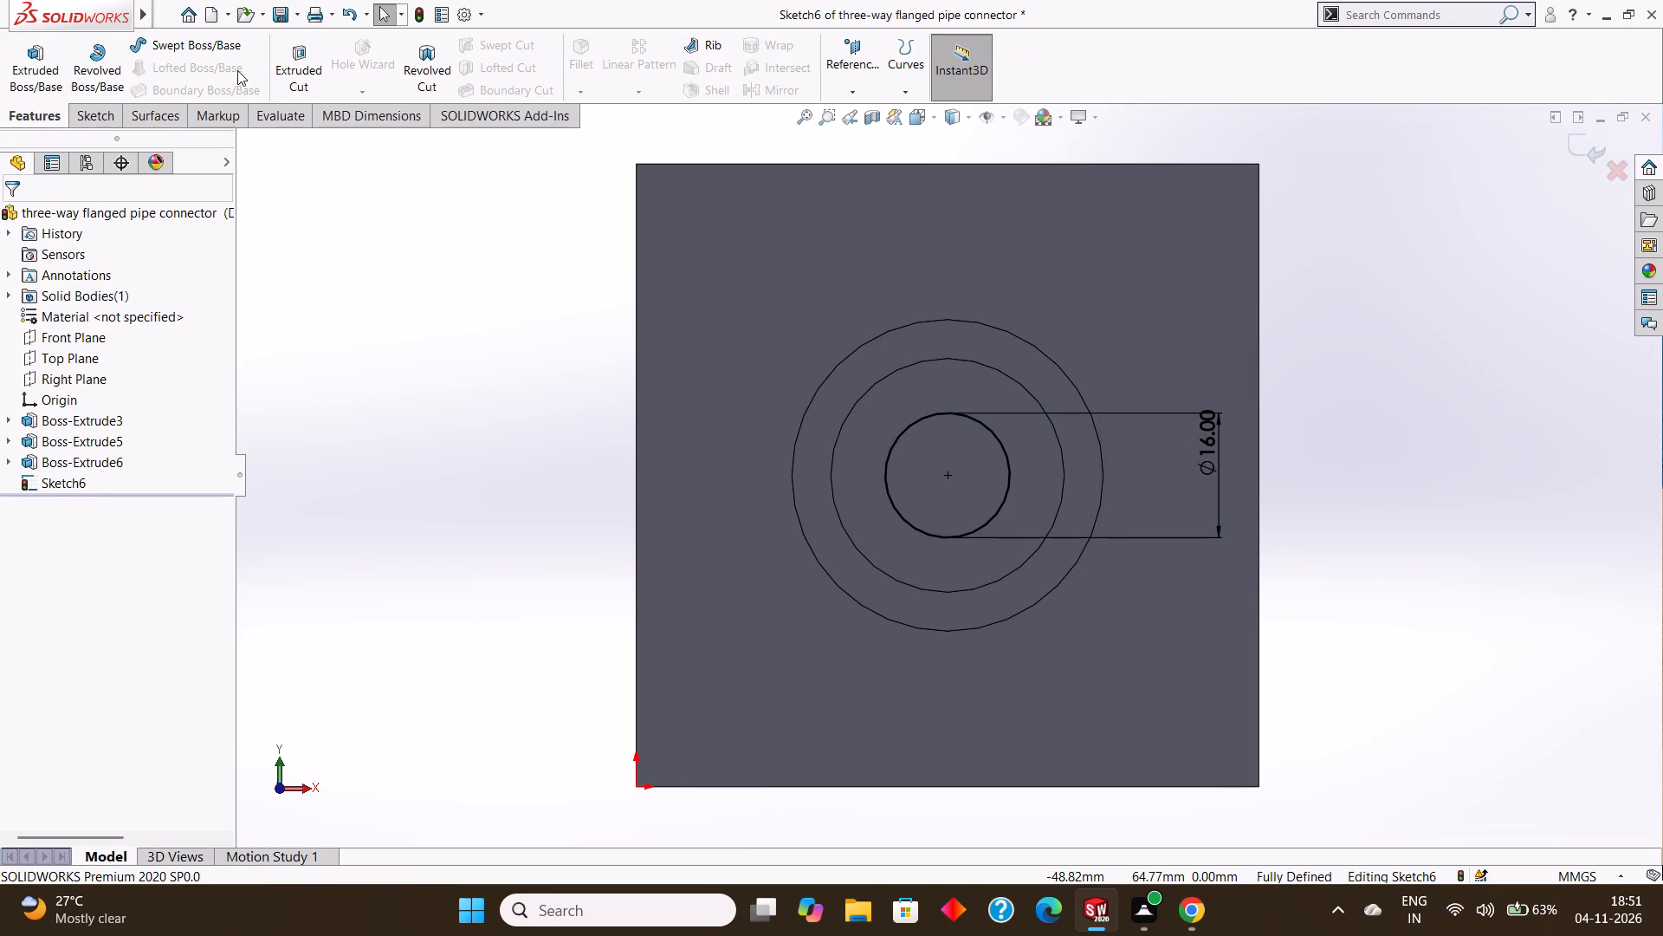
{"action": "left_click", "coordinate": [275, 68]}
{"action": "middle_click_drag", "start_coordinate": [449, 348], "coordinate": [435, 208]}
{"action": "scroll", "coordinate": [438, 291], "scroll_direction": "up", "scroll_amount": 1}
{"action": "middle_click_drag", "start_coordinate": [445, 297], "coordinate": [472, 230]}
{"action": "middle_click_drag", "start_coordinate": [463, 293], "coordinate": [463, 264]}
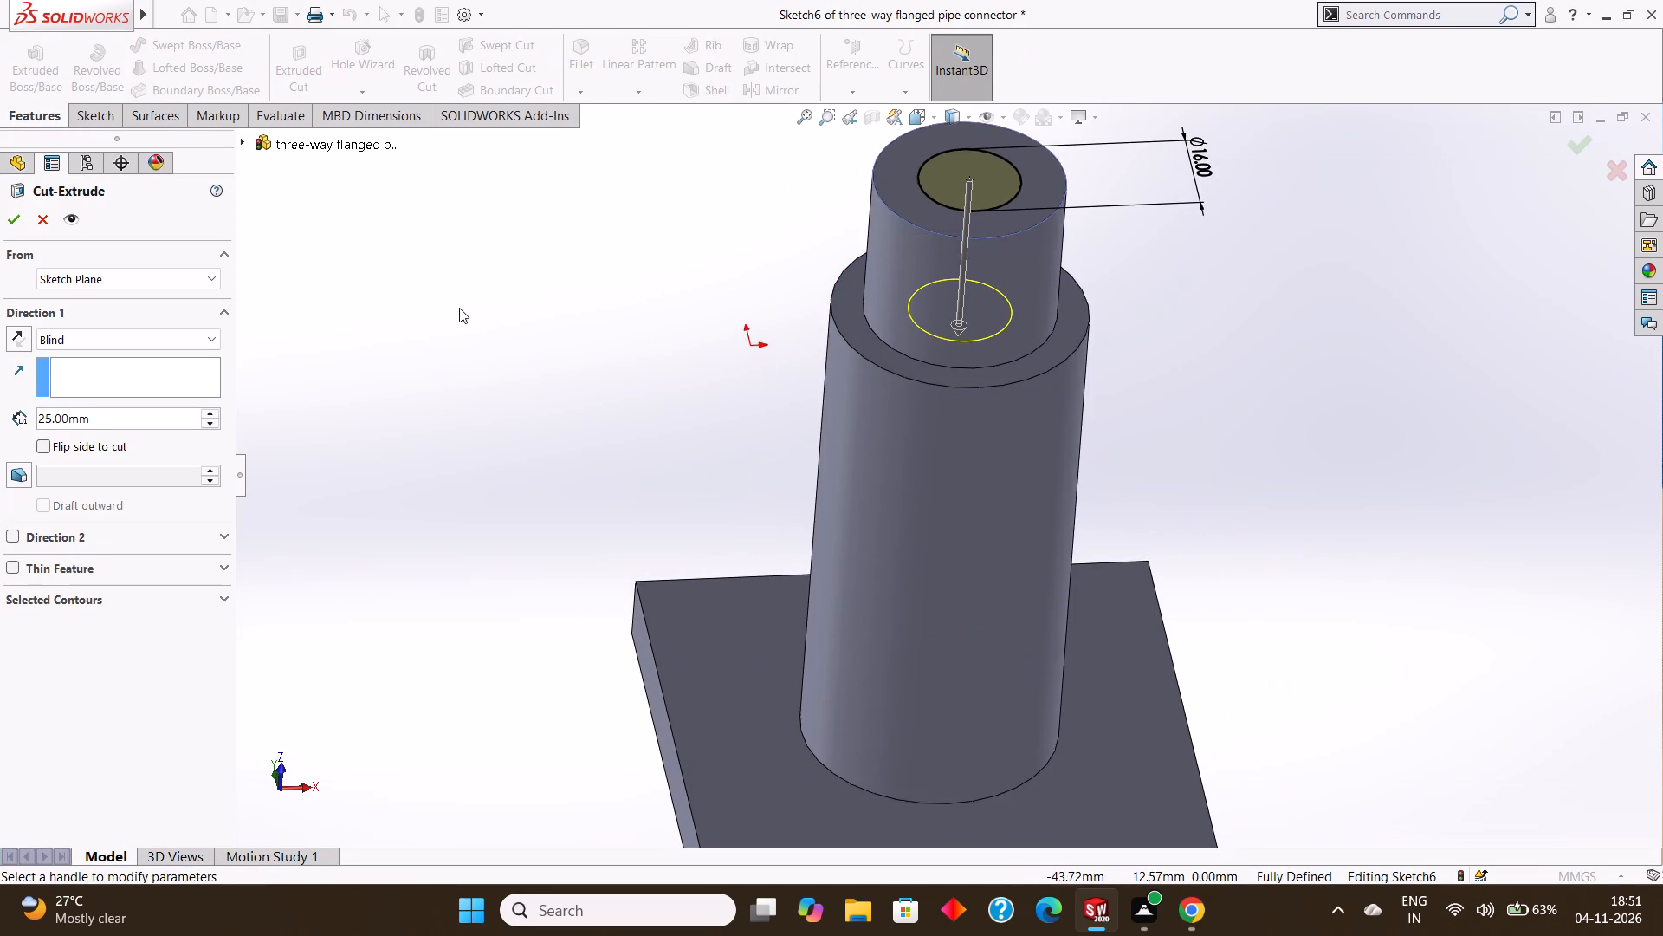
{"action": "middle_click_drag", "start_coordinate": [461, 307], "coordinate": [456, 286]}
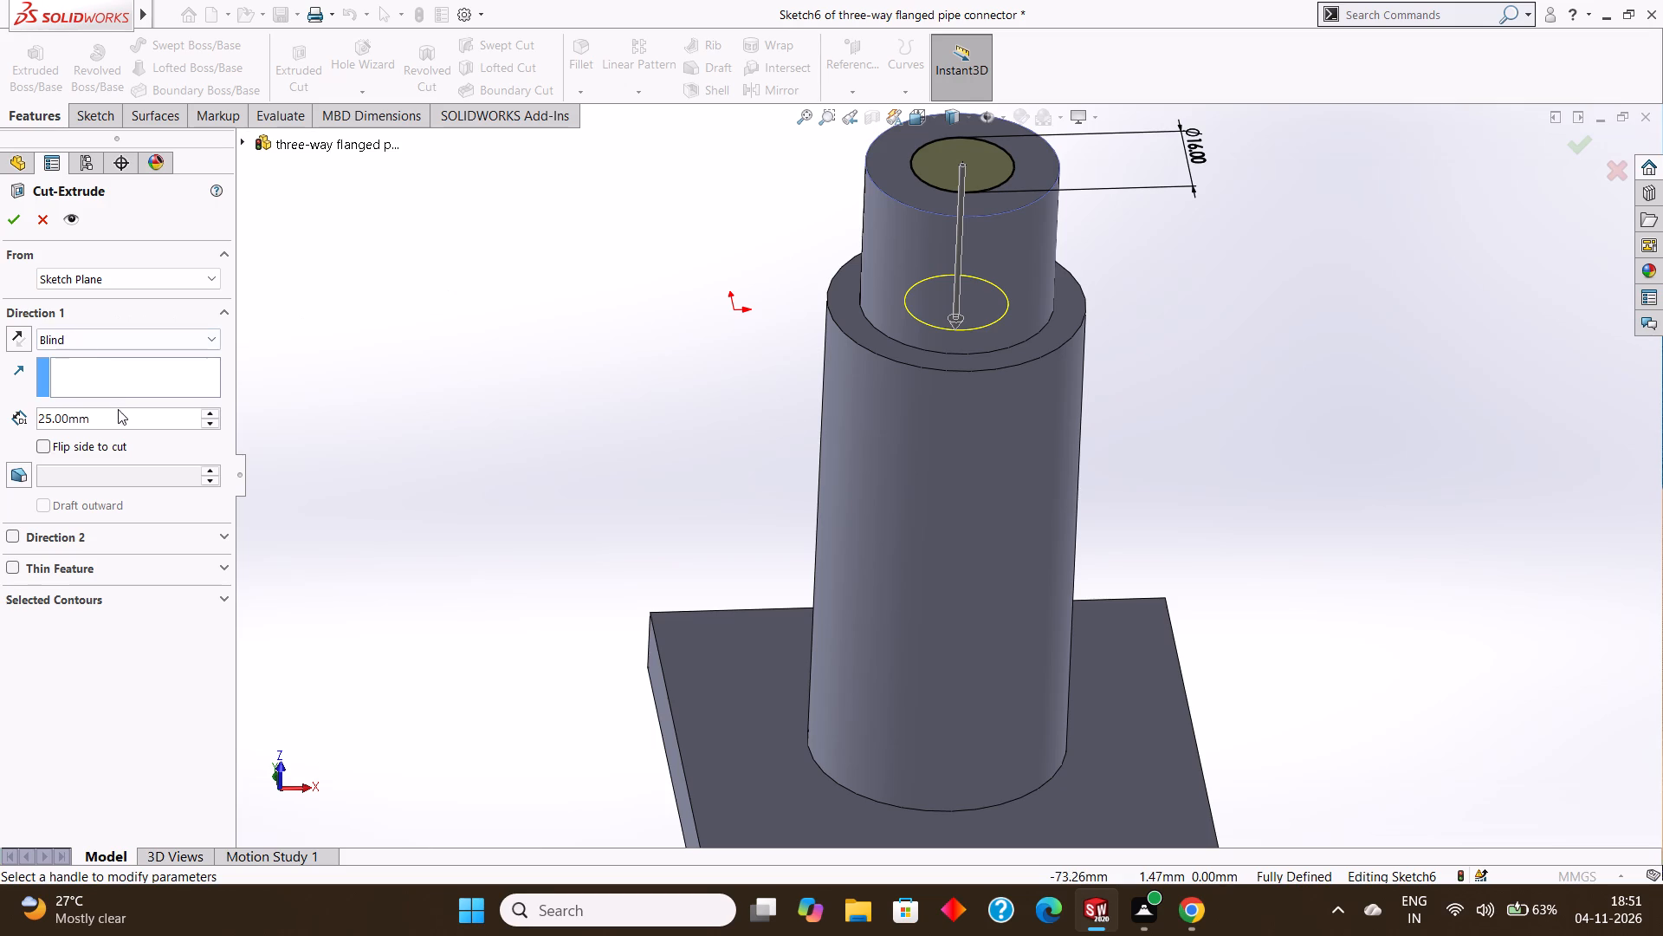
{"action": "left_click", "coordinate": [101, 414]}
{"action": "left_click_drag", "start_coordinate": [113, 414], "coordinate": [25, 407]}
{"action": "key", "text": "BackSpace"}
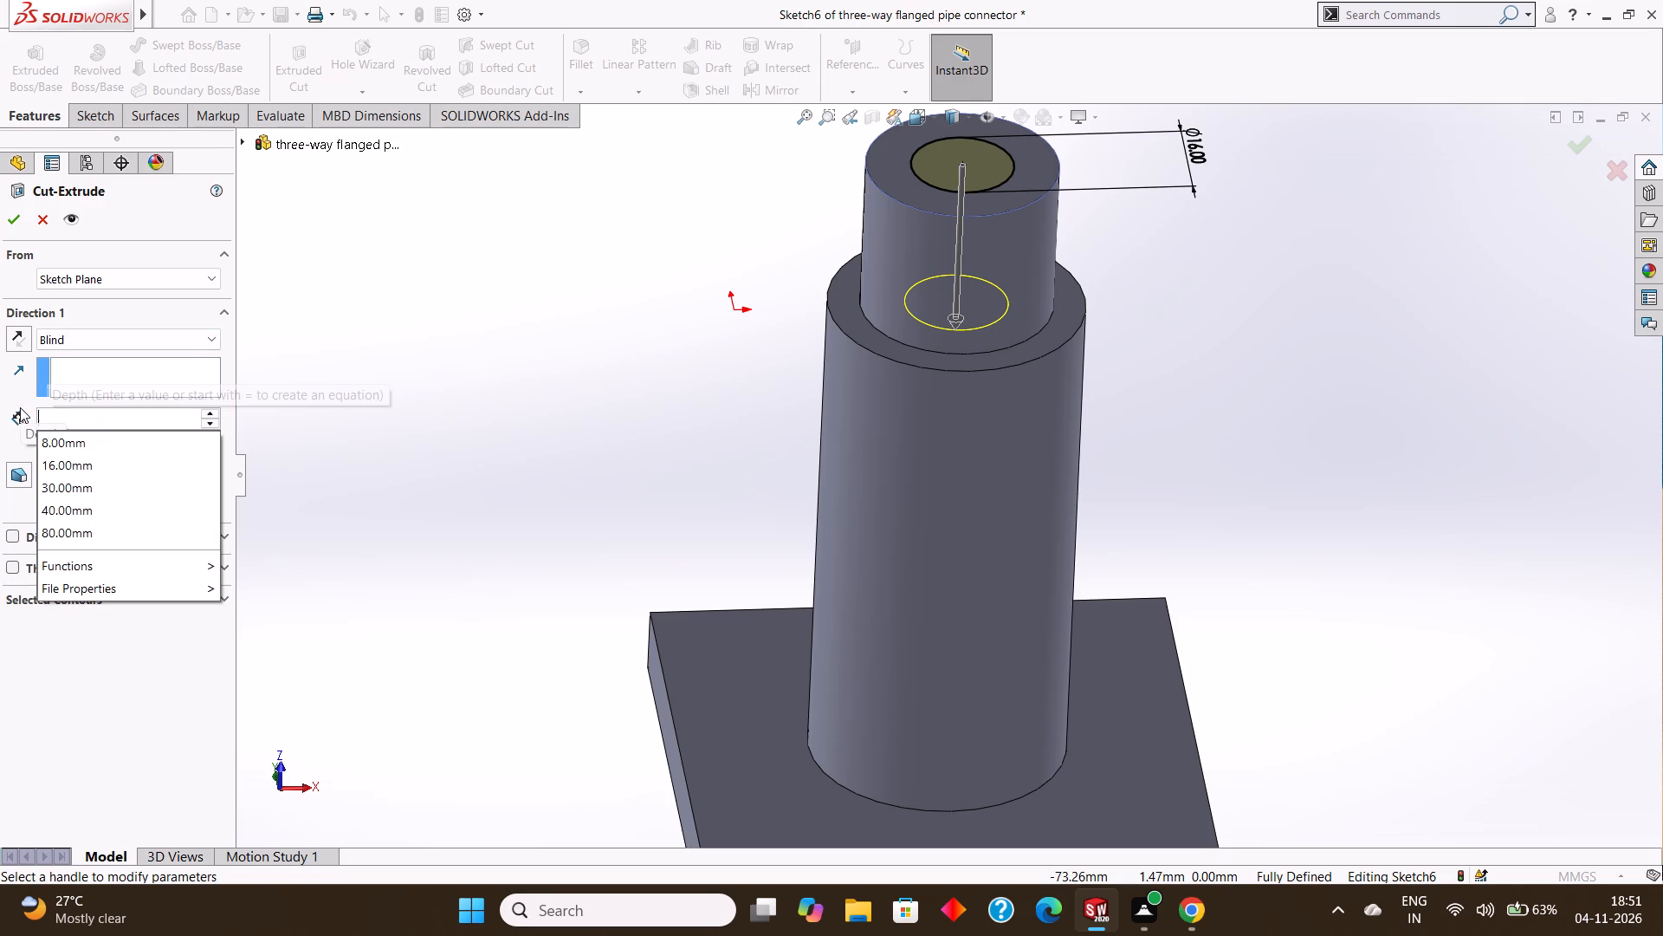
{"action": "type", "text": "30"}
{"action": "key", "text": "Return"}
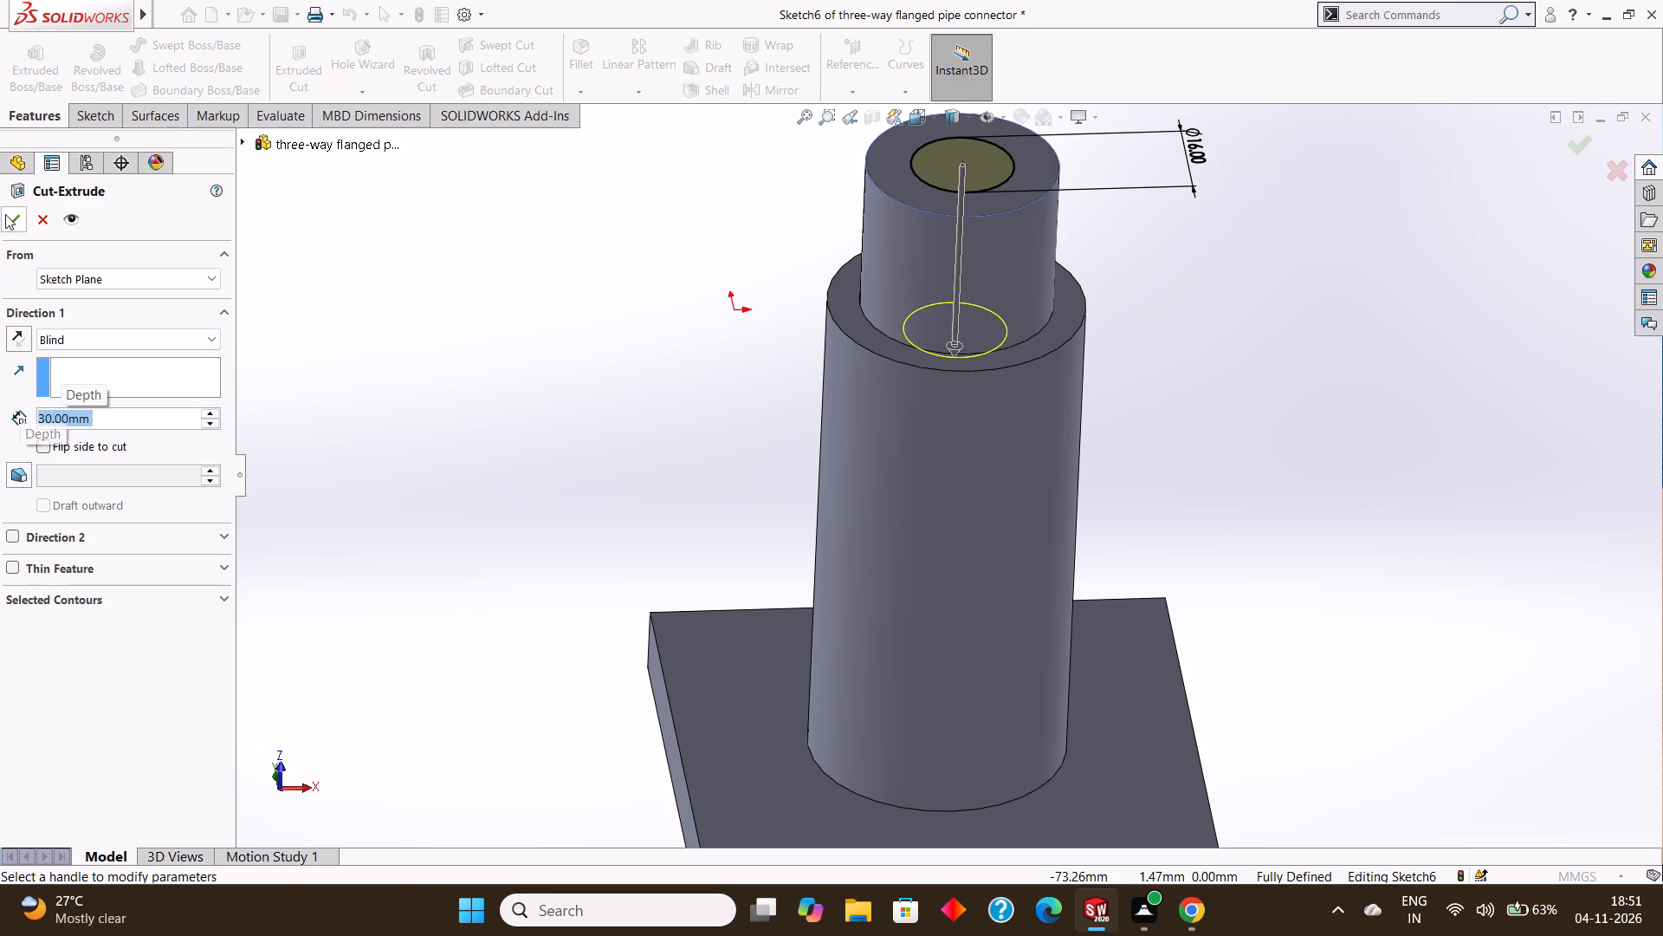
{"action": "left_click", "coordinate": [5, 214]}
{"action": "left_click", "coordinate": [556, 349]}
Examine the bore in the stepped boss and the overall part from several angles.
{"action": "scroll", "coordinate": [565, 333], "scroll_direction": "up", "scroll_amount": 1}
{"action": "middle_click_drag", "start_coordinate": [565, 332], "coordinate": [558, 526]}
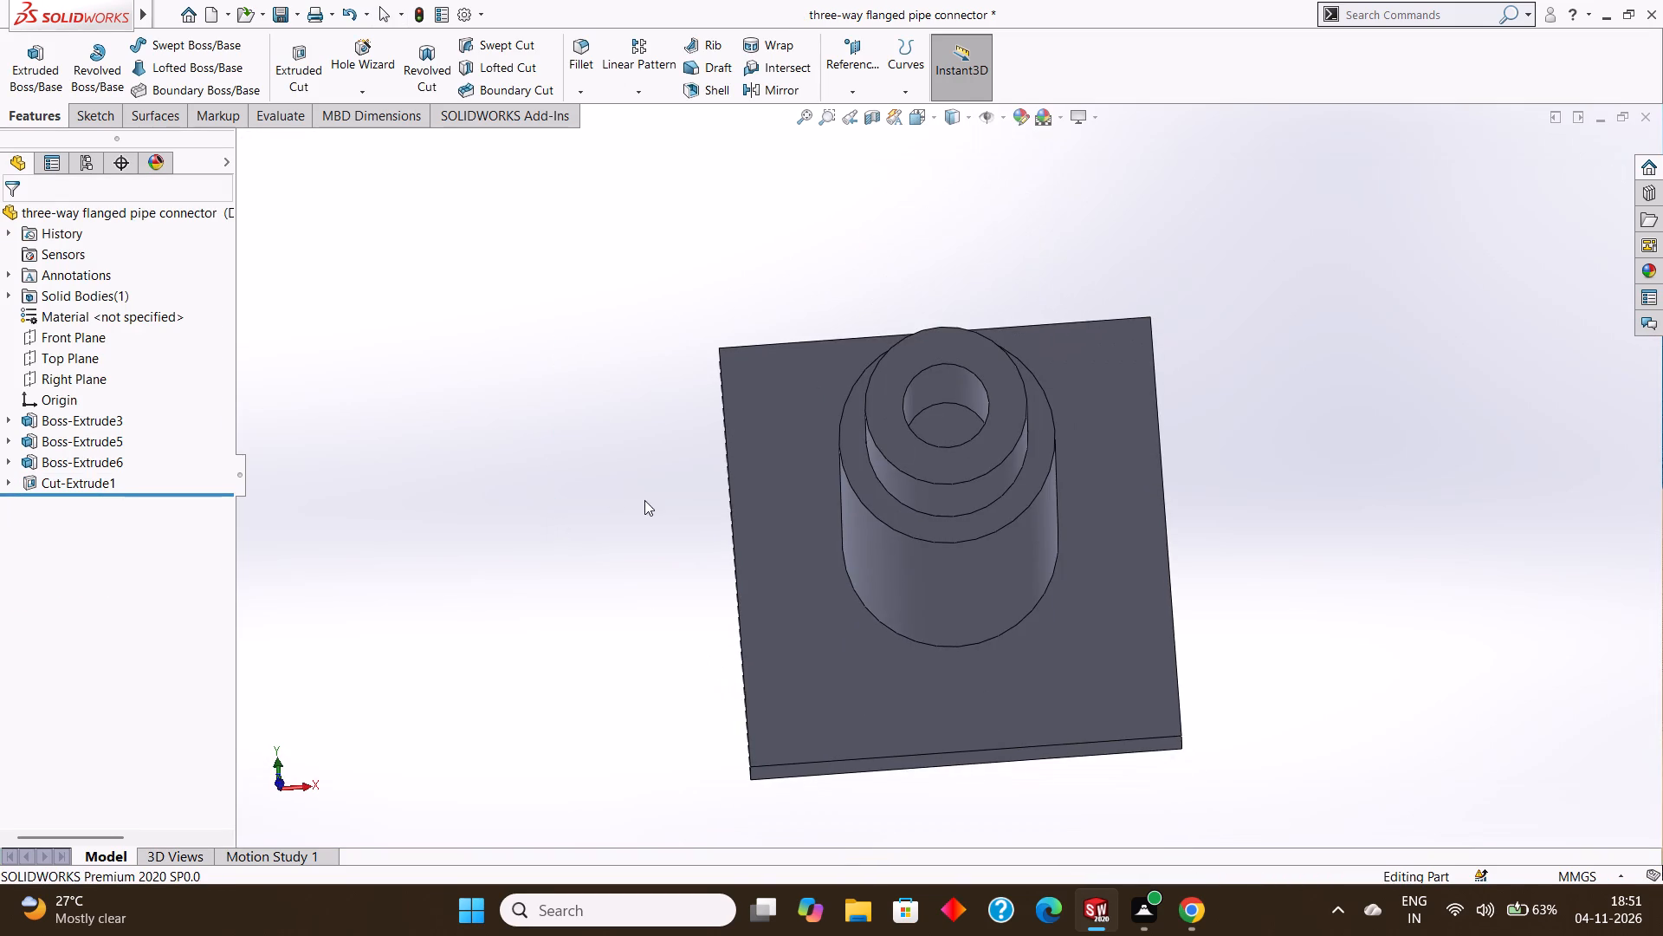
{"action": "middle_click_drag", "start_coordinate": [644, 500], "coordinate": [650, 402]}
{"action": "middle_click_drag", "start_coordinate": [655, 401], "coordinate": [666, 416]}
{"action": "middle_click_drag", "start_coordinate": [665, 418], "coordinate": [662, 421]}
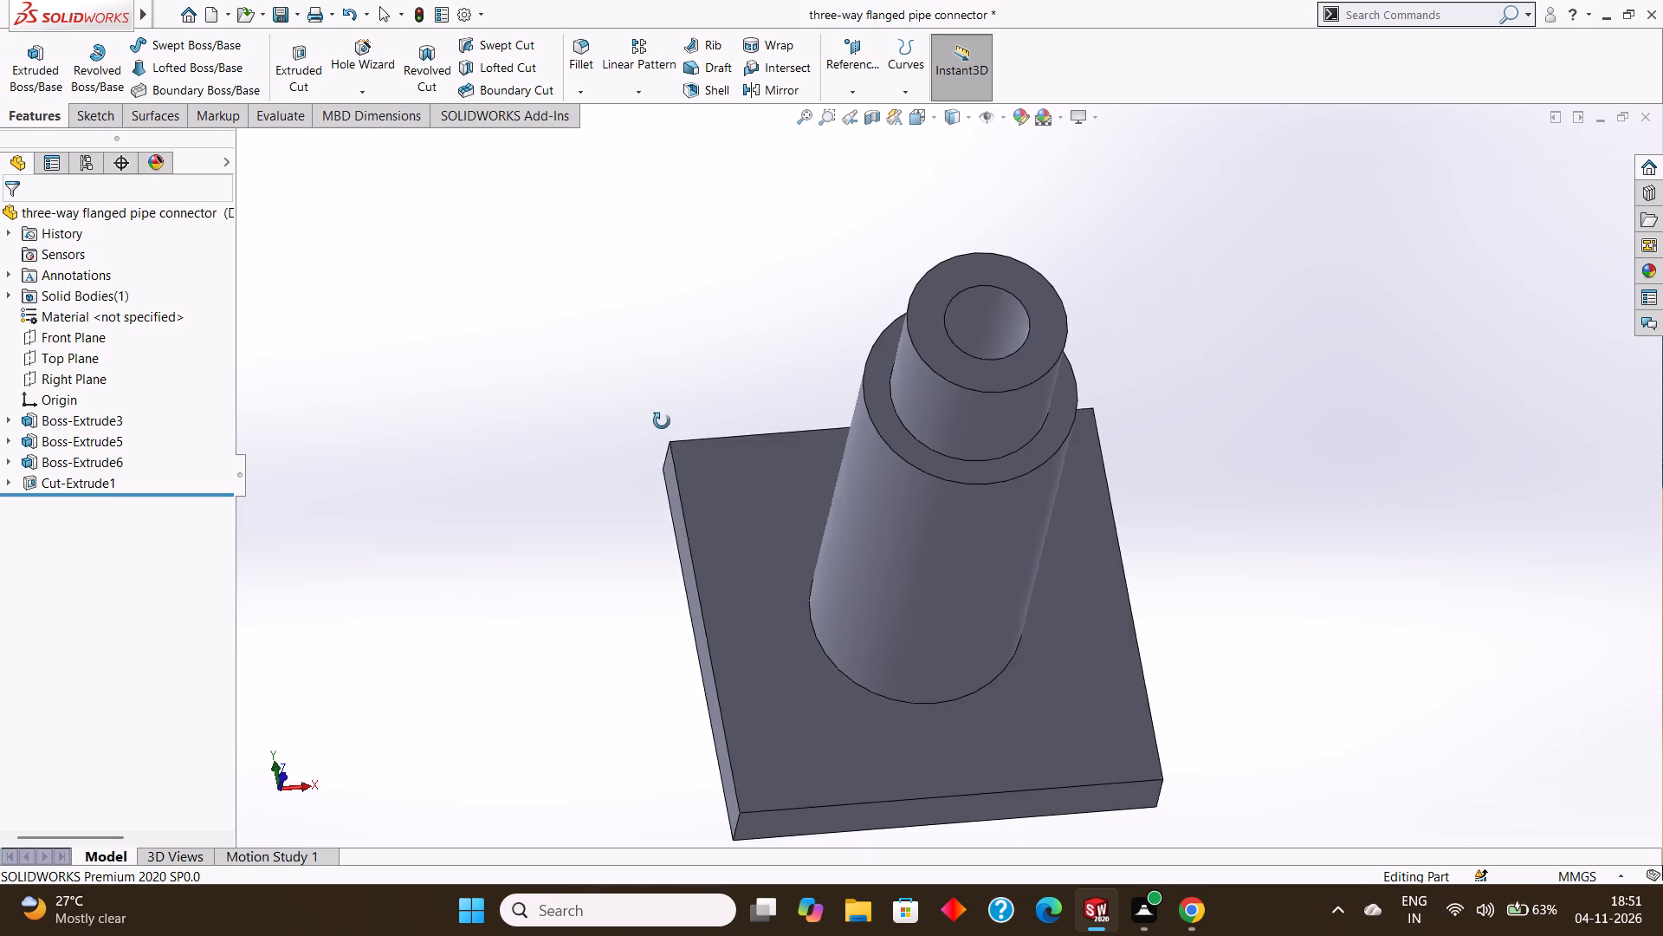
{"action": "middle_click_drag", "start_coordinate": [662, 421], "coordinate": [654, 396]}
{"action": "middle_click", "coordinate": [654, 394]}
{"action": "middle_click_drag", "start_coordinate": [662, 404], "coordinate": [662, 391]}
{"action": "middle_click_drag", "start_coordinate": [665, 399], "coordinate": [669, 387]}
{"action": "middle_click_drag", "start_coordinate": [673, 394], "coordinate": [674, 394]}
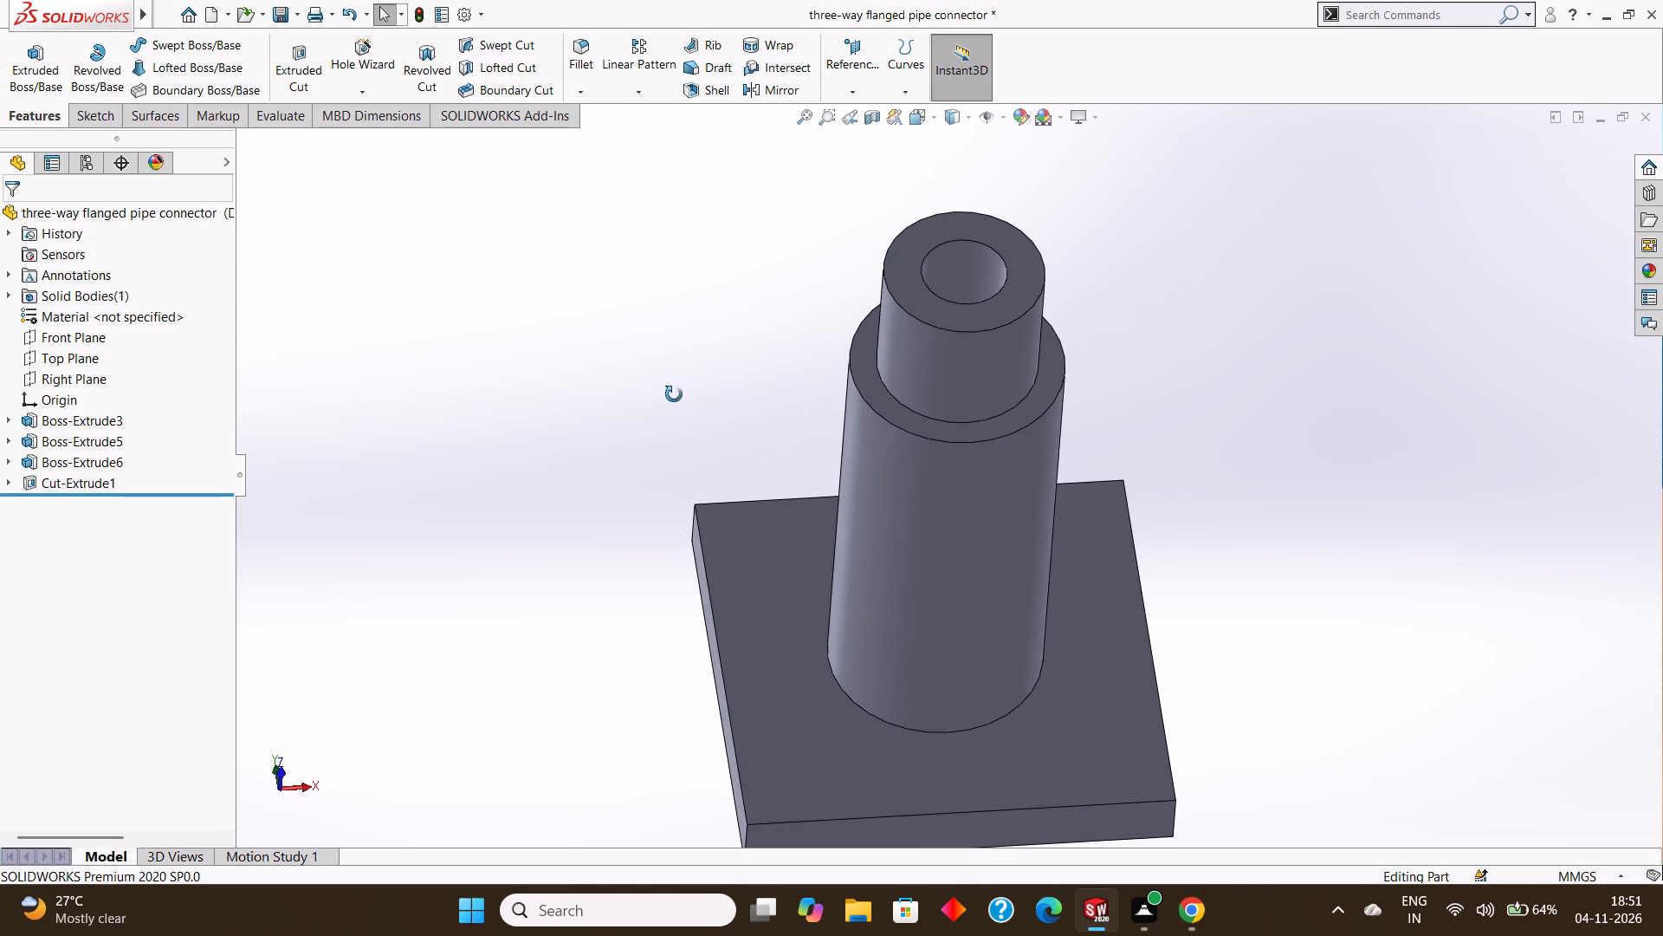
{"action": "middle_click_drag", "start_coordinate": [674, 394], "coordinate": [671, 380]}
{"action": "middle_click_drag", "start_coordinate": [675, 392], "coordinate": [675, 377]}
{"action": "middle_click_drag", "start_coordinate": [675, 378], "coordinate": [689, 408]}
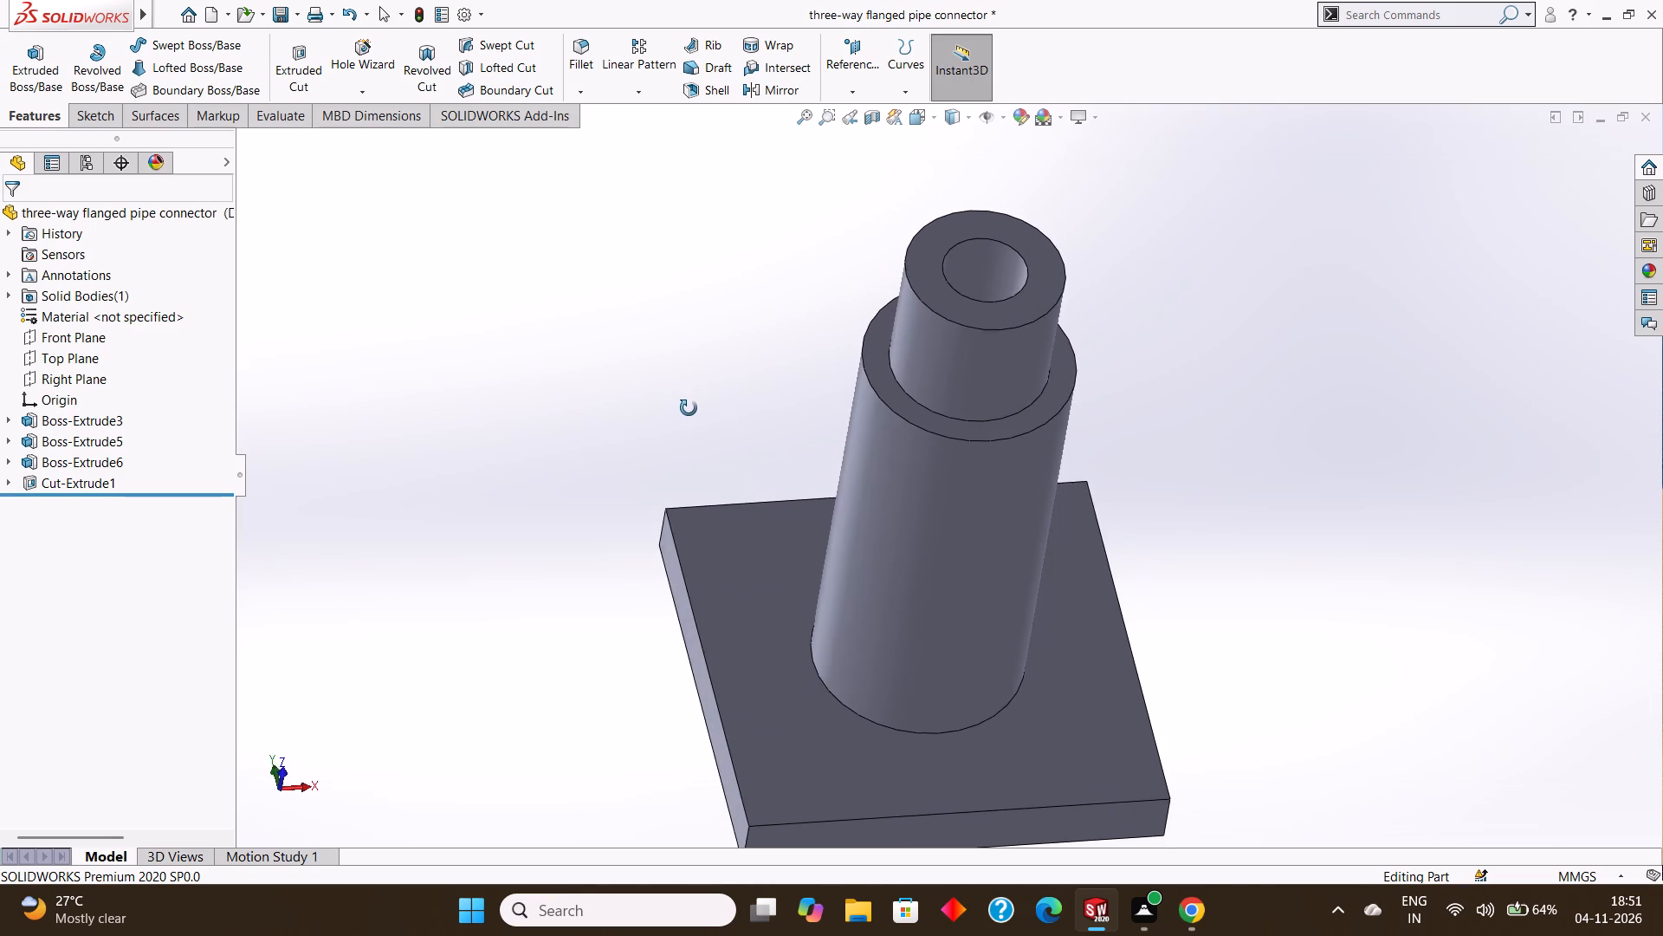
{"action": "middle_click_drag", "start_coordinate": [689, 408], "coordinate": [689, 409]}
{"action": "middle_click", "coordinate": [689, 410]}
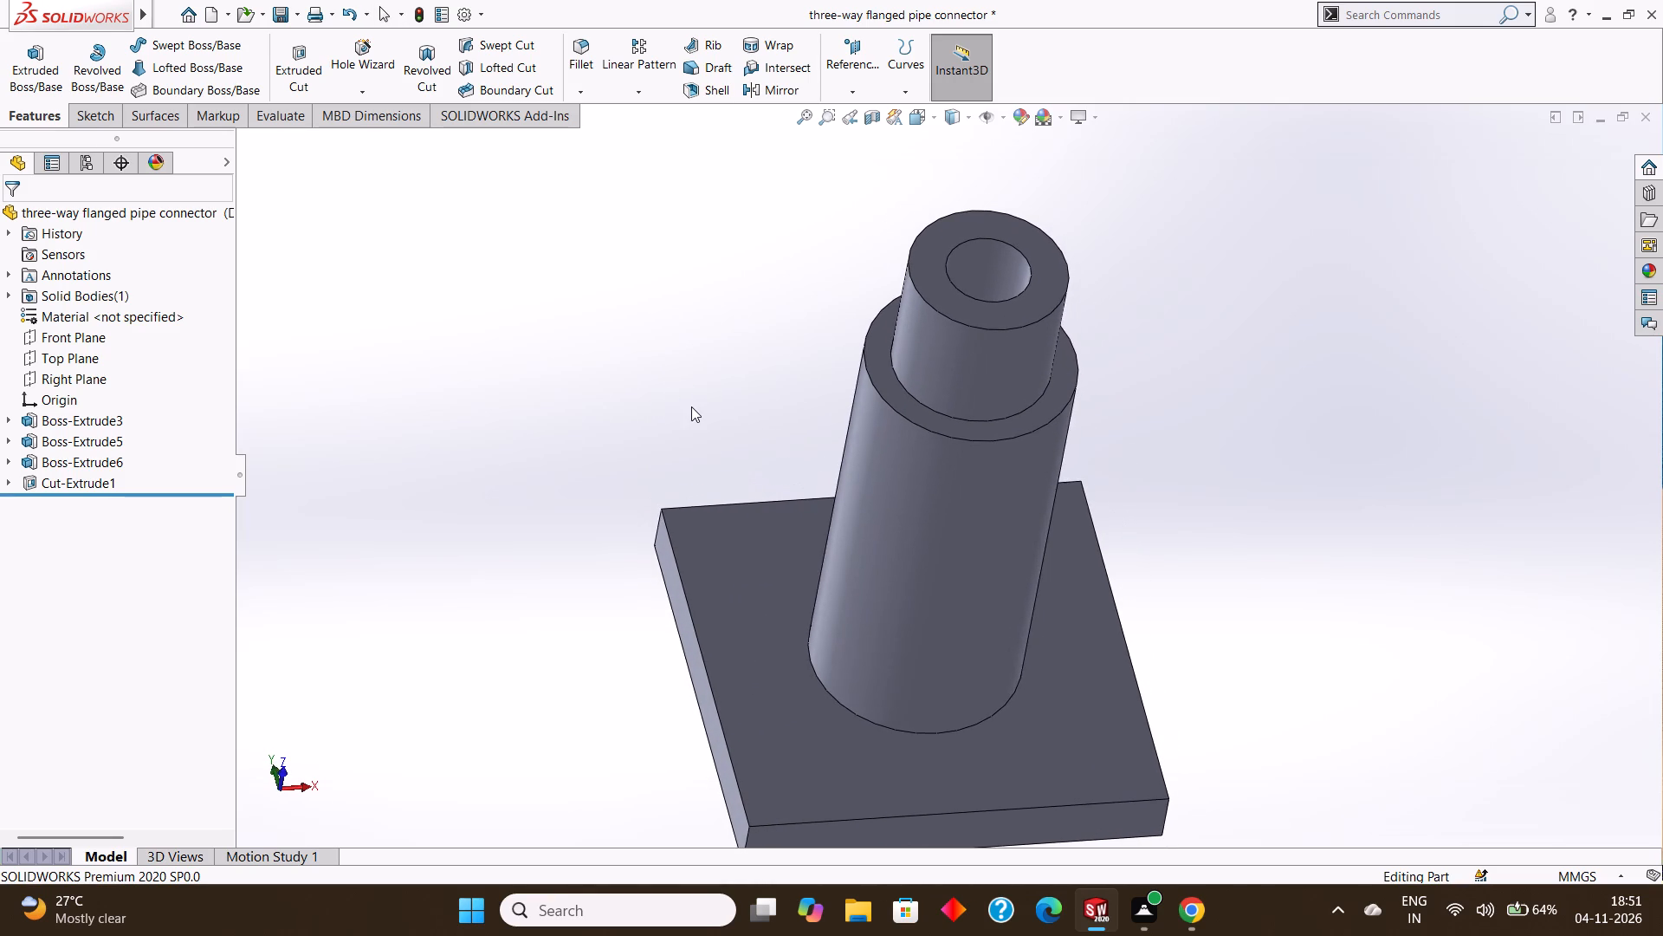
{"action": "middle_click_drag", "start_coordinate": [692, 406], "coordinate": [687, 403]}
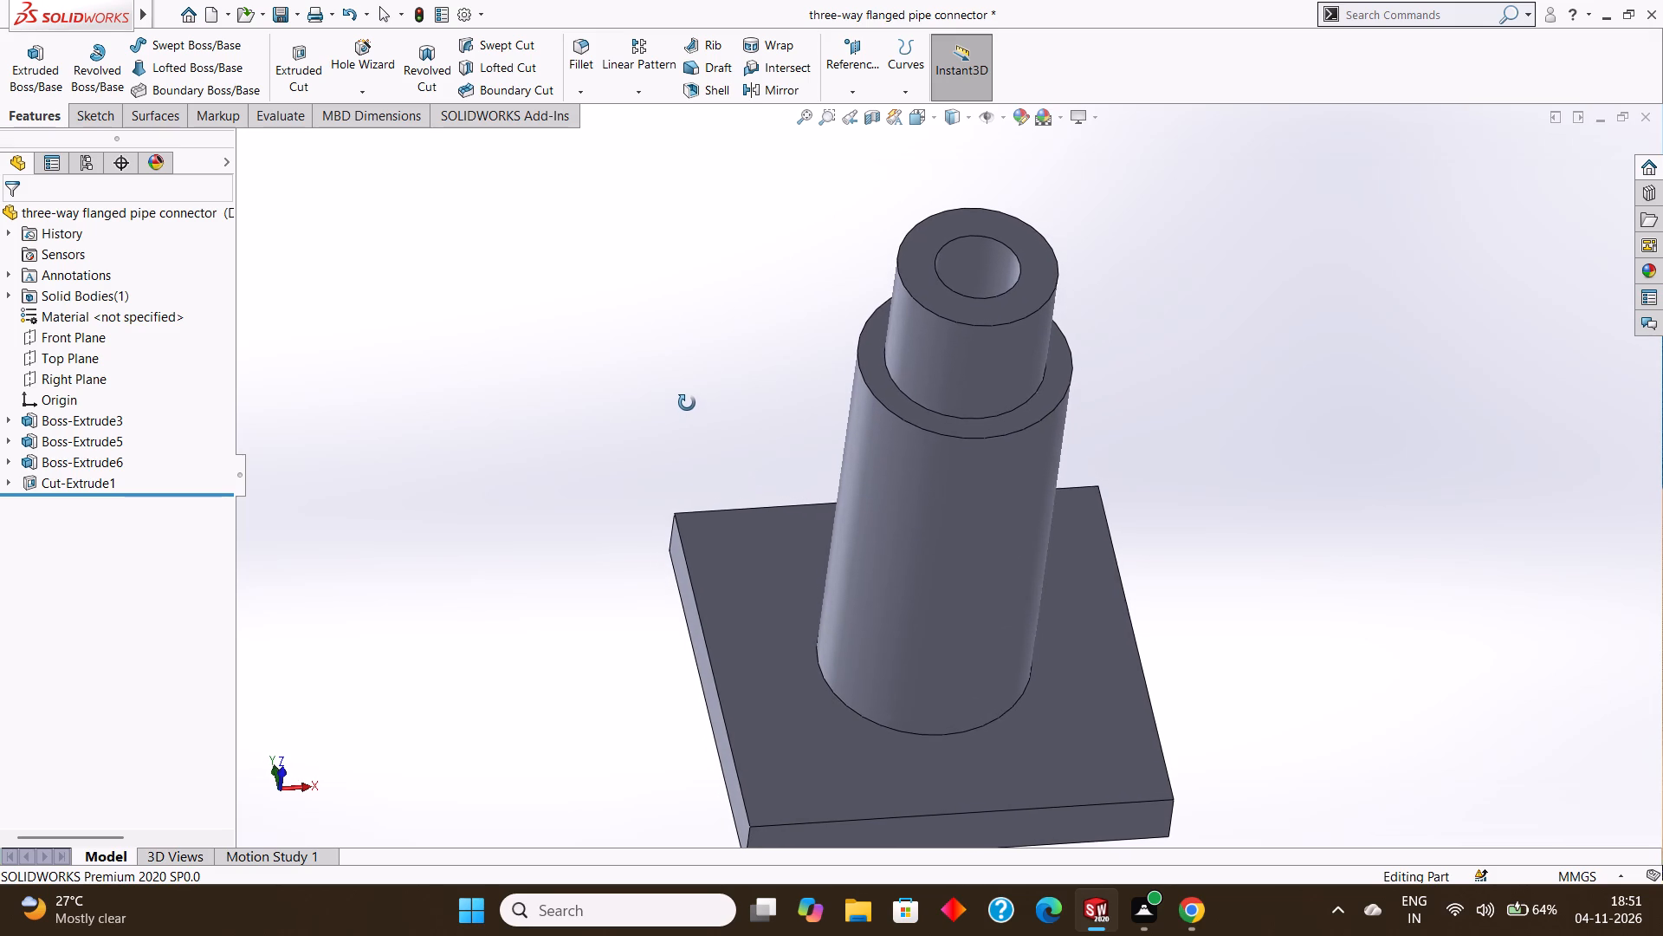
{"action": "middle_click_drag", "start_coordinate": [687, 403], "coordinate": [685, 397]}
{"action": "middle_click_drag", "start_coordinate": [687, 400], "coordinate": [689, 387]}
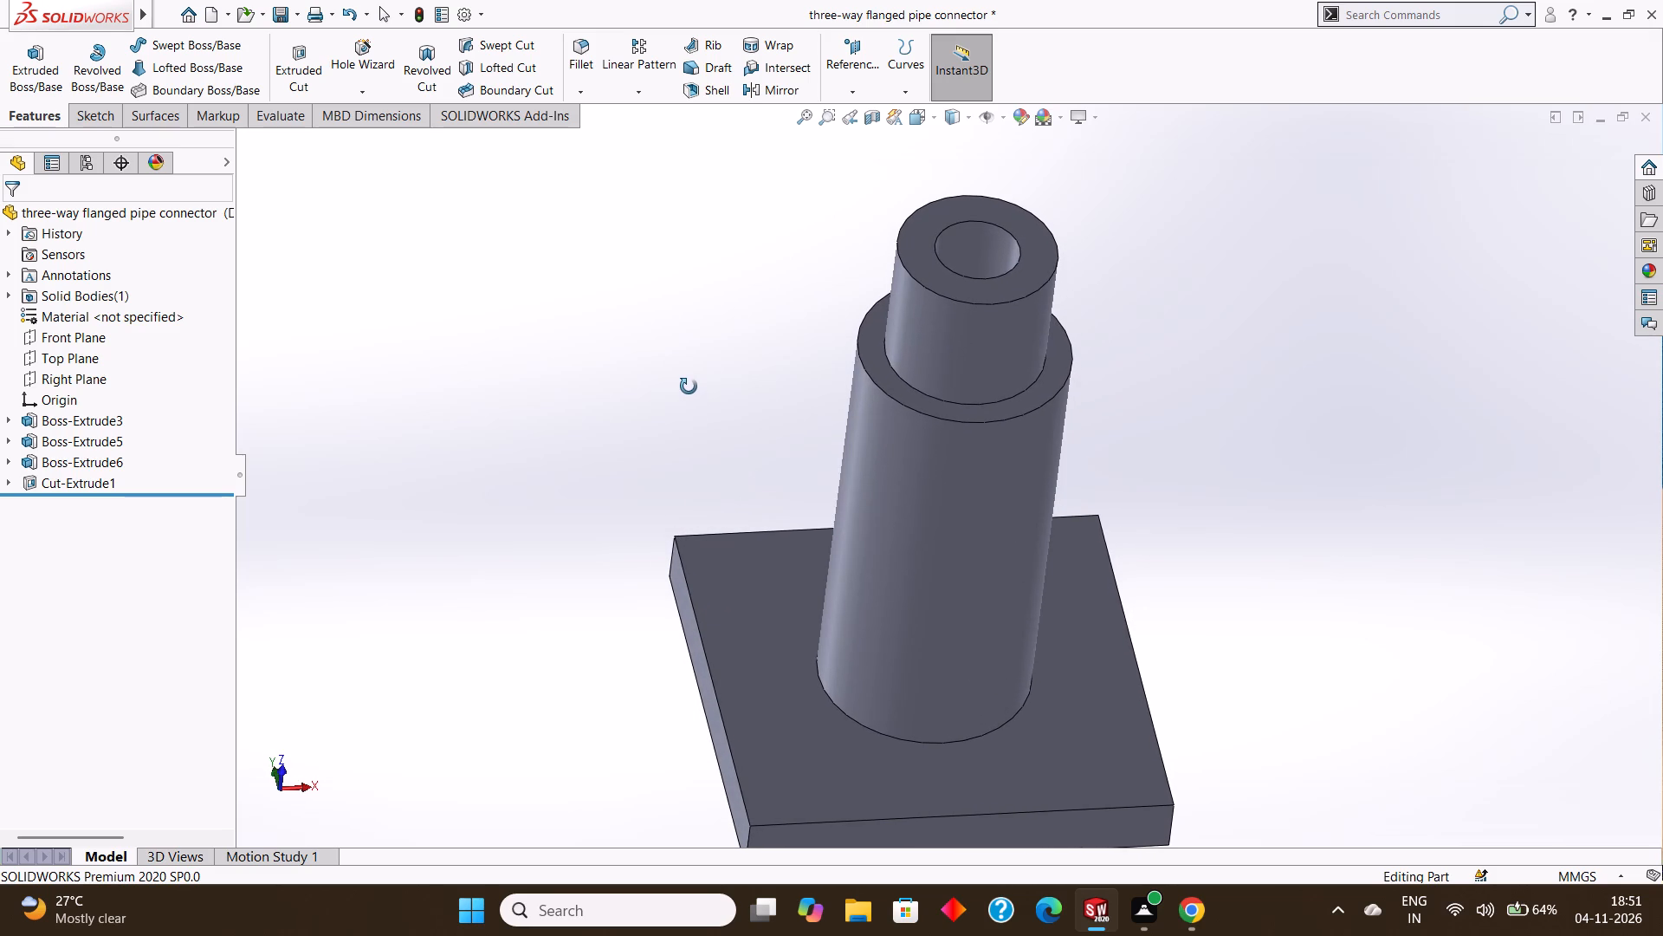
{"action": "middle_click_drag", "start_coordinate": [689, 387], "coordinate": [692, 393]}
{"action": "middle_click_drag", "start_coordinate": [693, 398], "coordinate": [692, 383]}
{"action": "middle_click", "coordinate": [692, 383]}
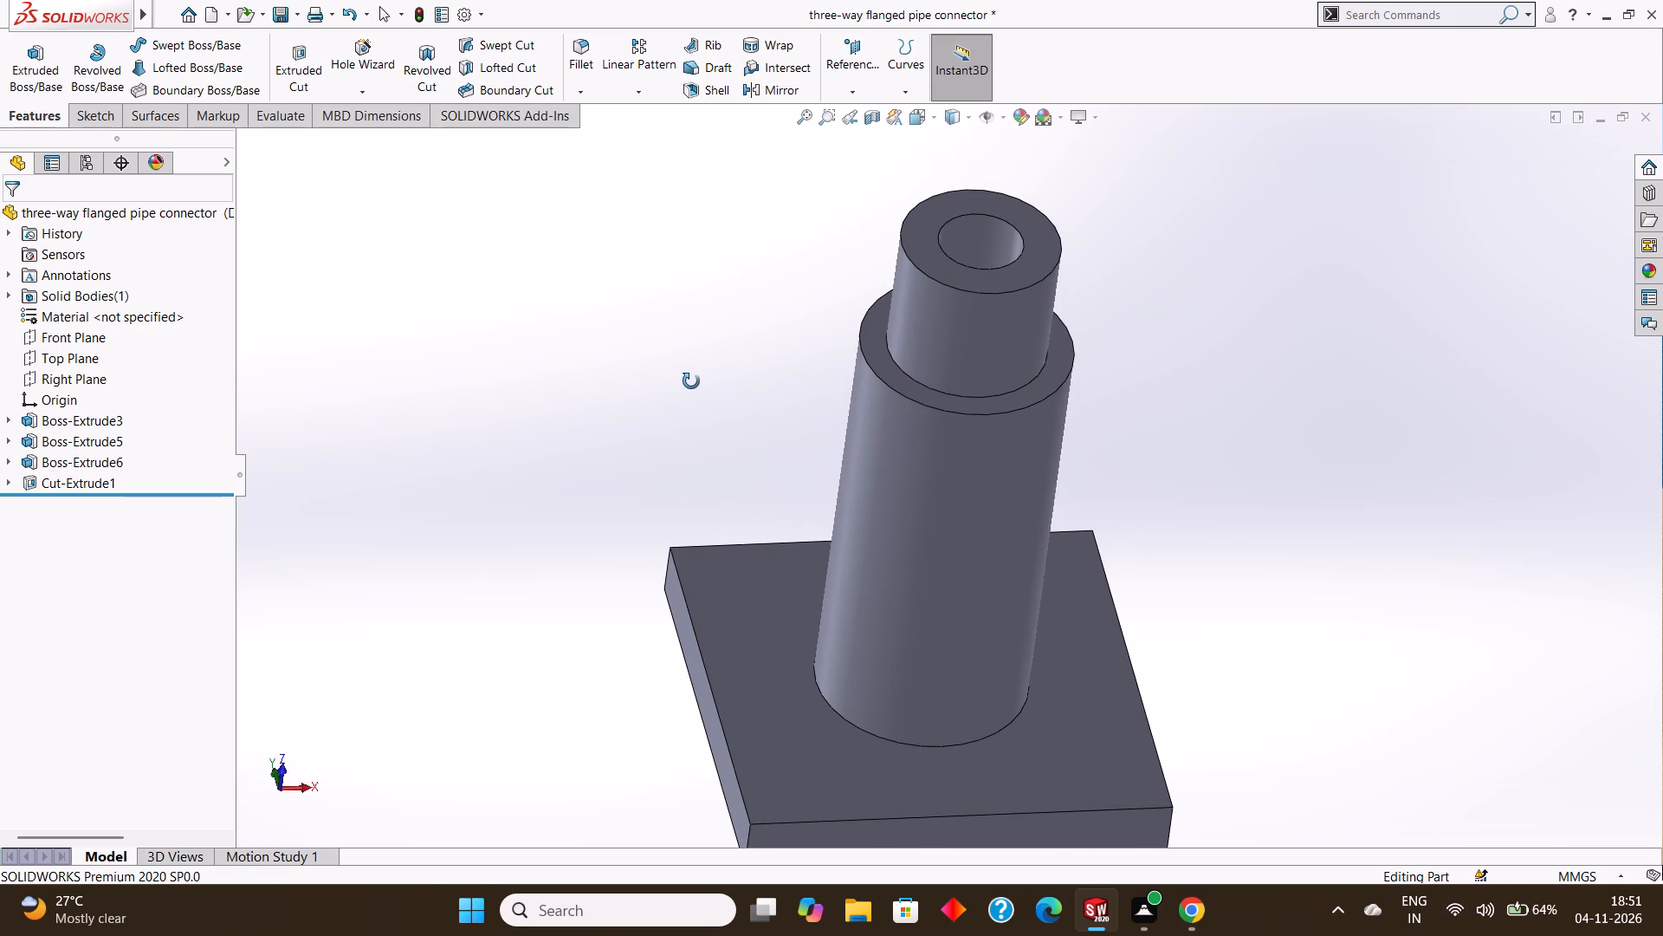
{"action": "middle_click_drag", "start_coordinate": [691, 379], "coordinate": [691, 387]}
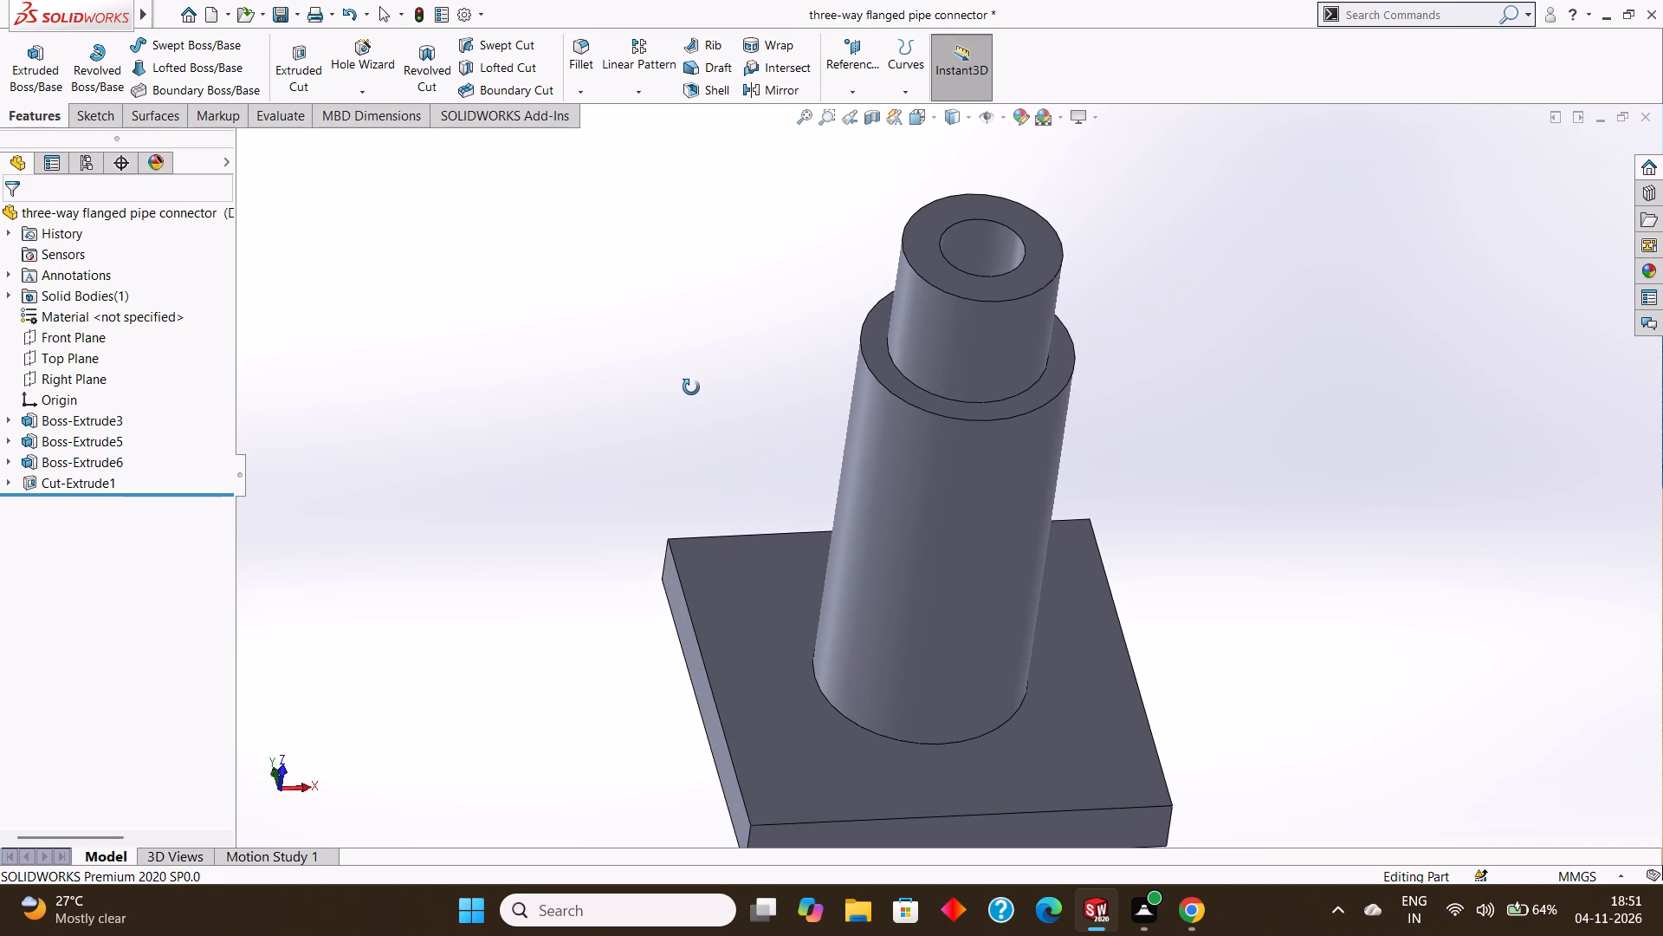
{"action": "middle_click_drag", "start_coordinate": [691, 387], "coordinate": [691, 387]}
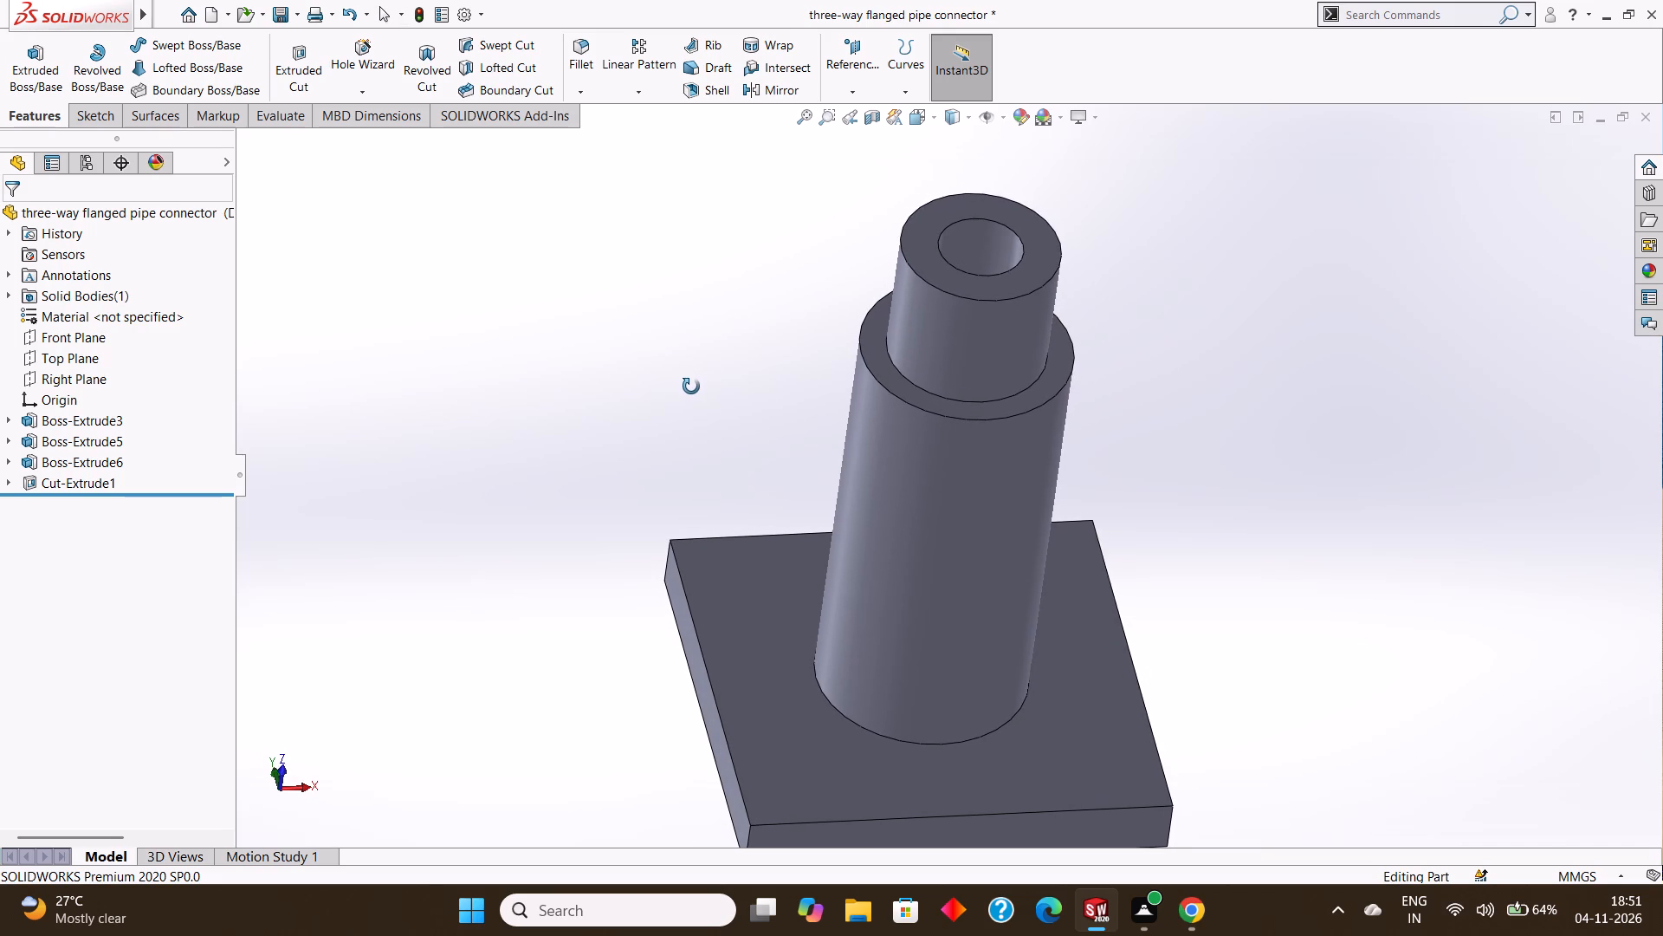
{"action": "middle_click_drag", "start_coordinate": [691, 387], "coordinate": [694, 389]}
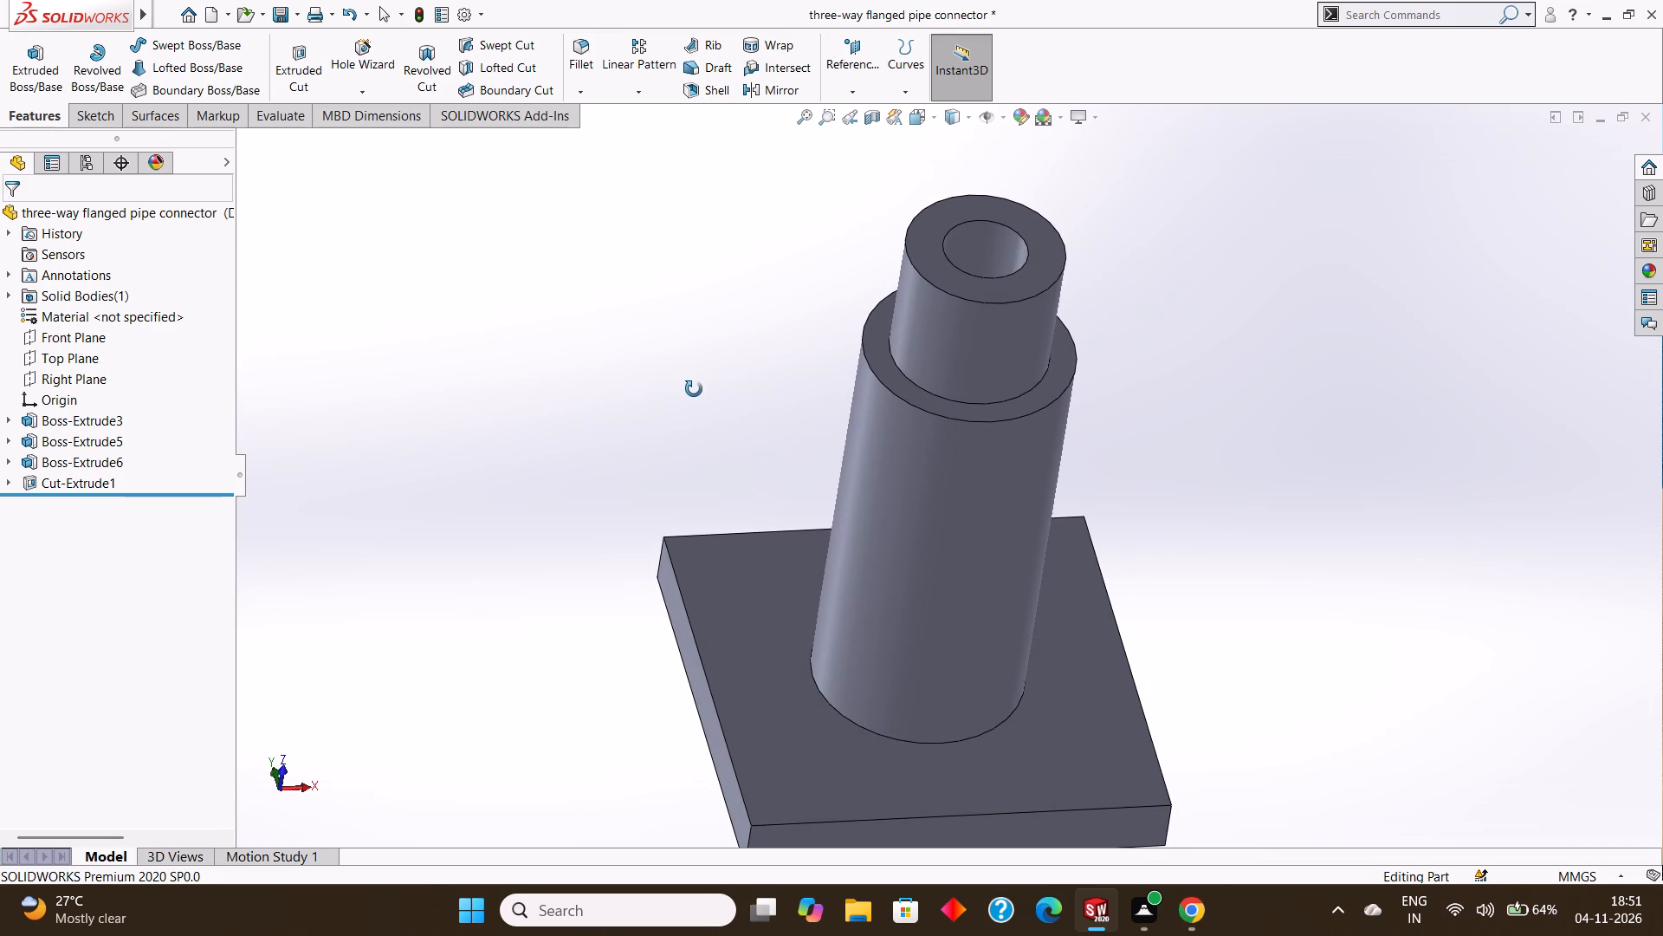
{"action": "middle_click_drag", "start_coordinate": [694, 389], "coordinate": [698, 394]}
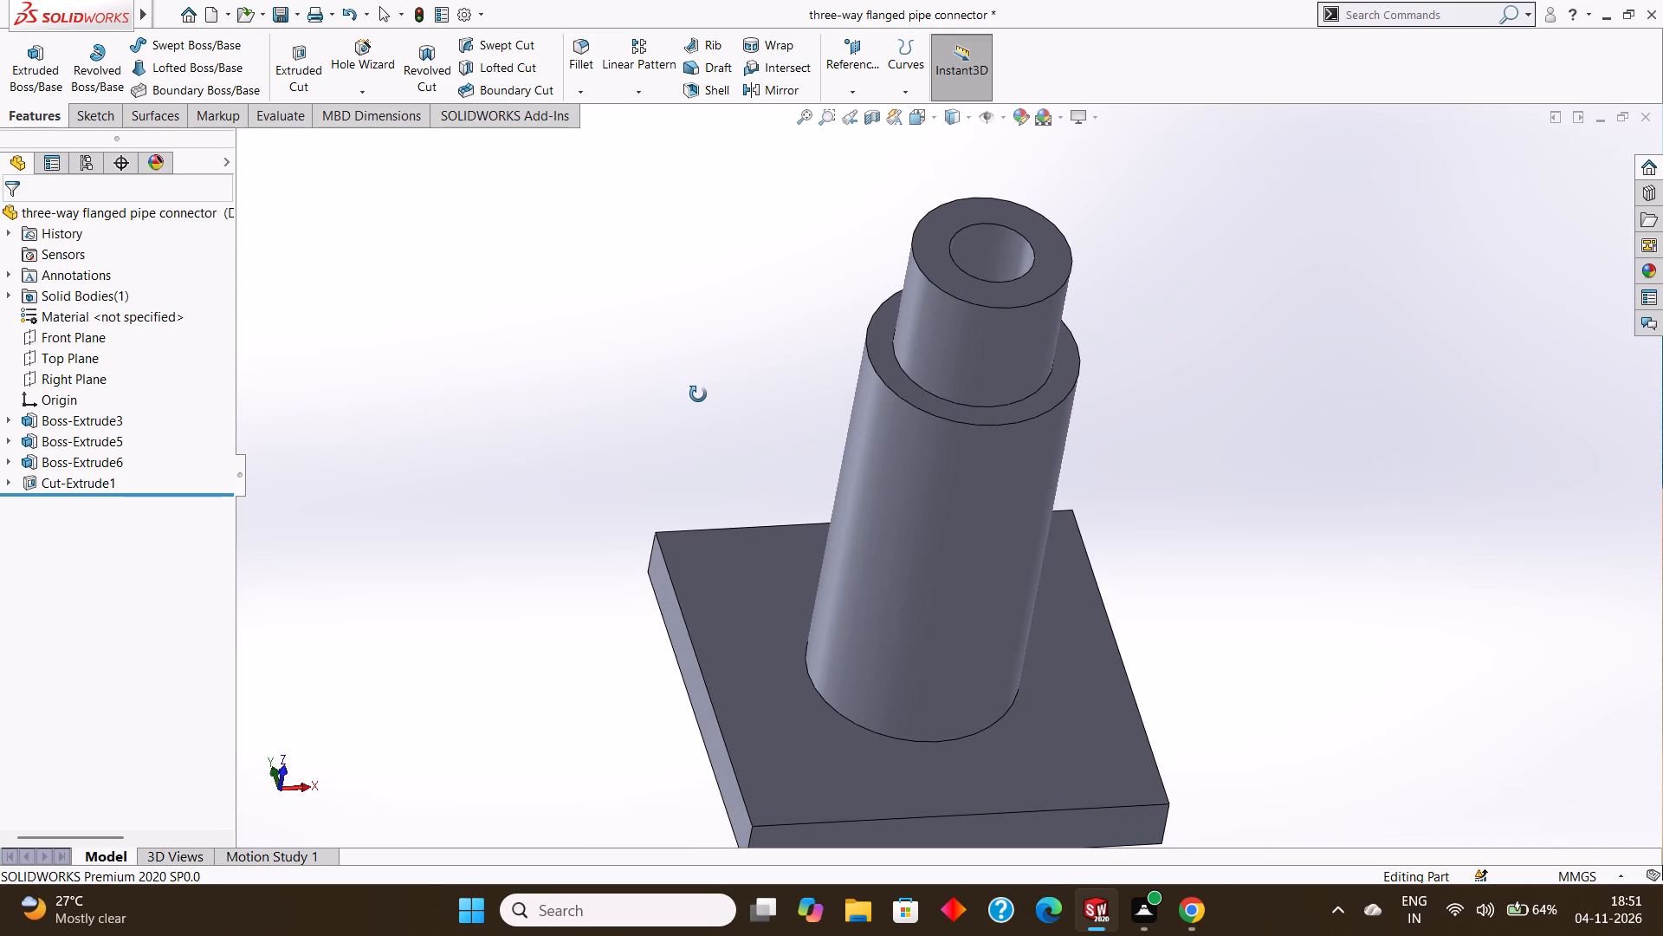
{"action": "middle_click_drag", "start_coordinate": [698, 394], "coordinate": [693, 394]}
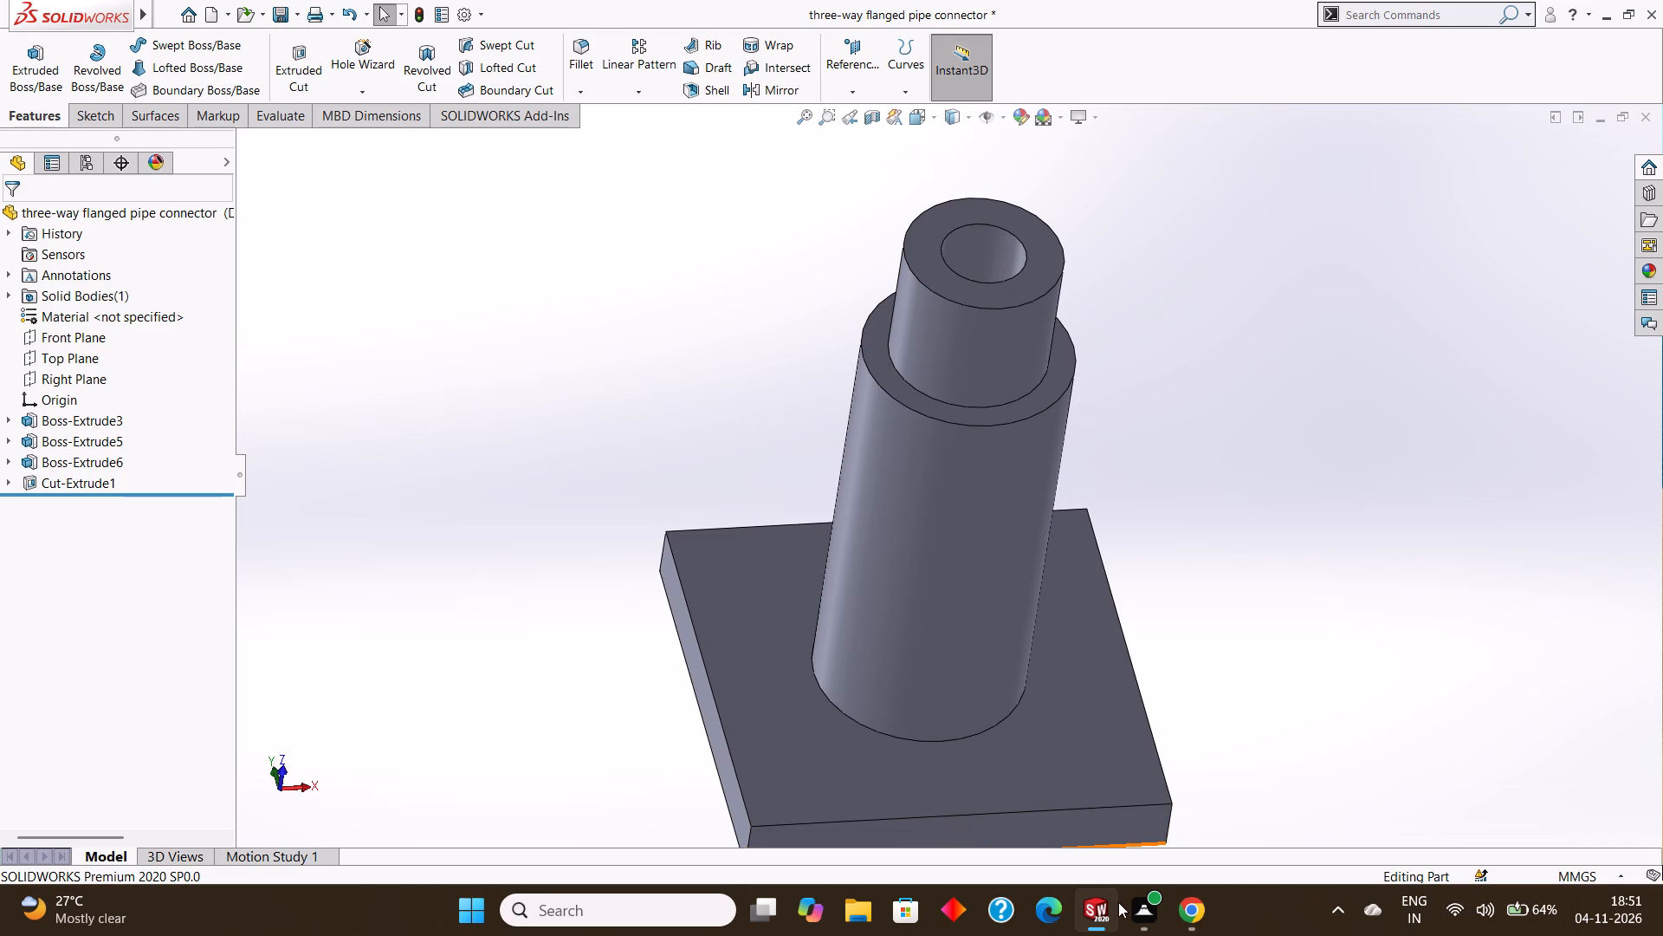
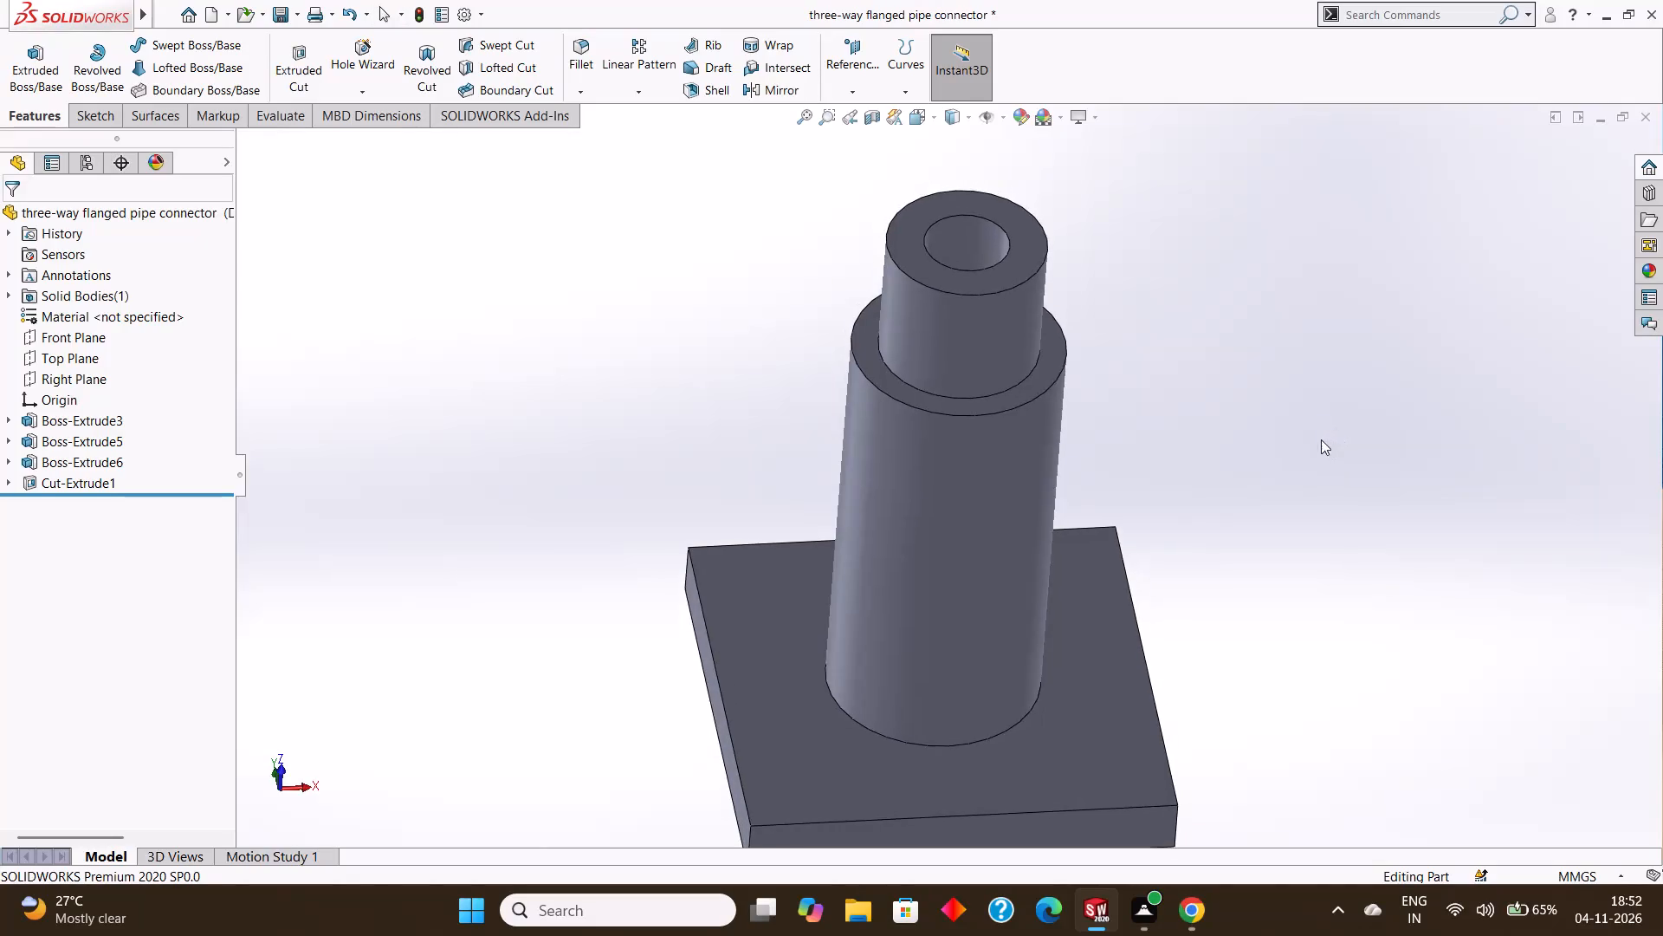
Examine the whole part from the side, from underneath and from above, including the stepped boss and the flange.
{"action": "scroll", "coordinate": [1299, 428], "scroll_direction": "up", "scroll_amount": 1}
{"action": "middle_click_drag", "start_coordinate": [1298, 427], "coordinate": [1296, 422]}
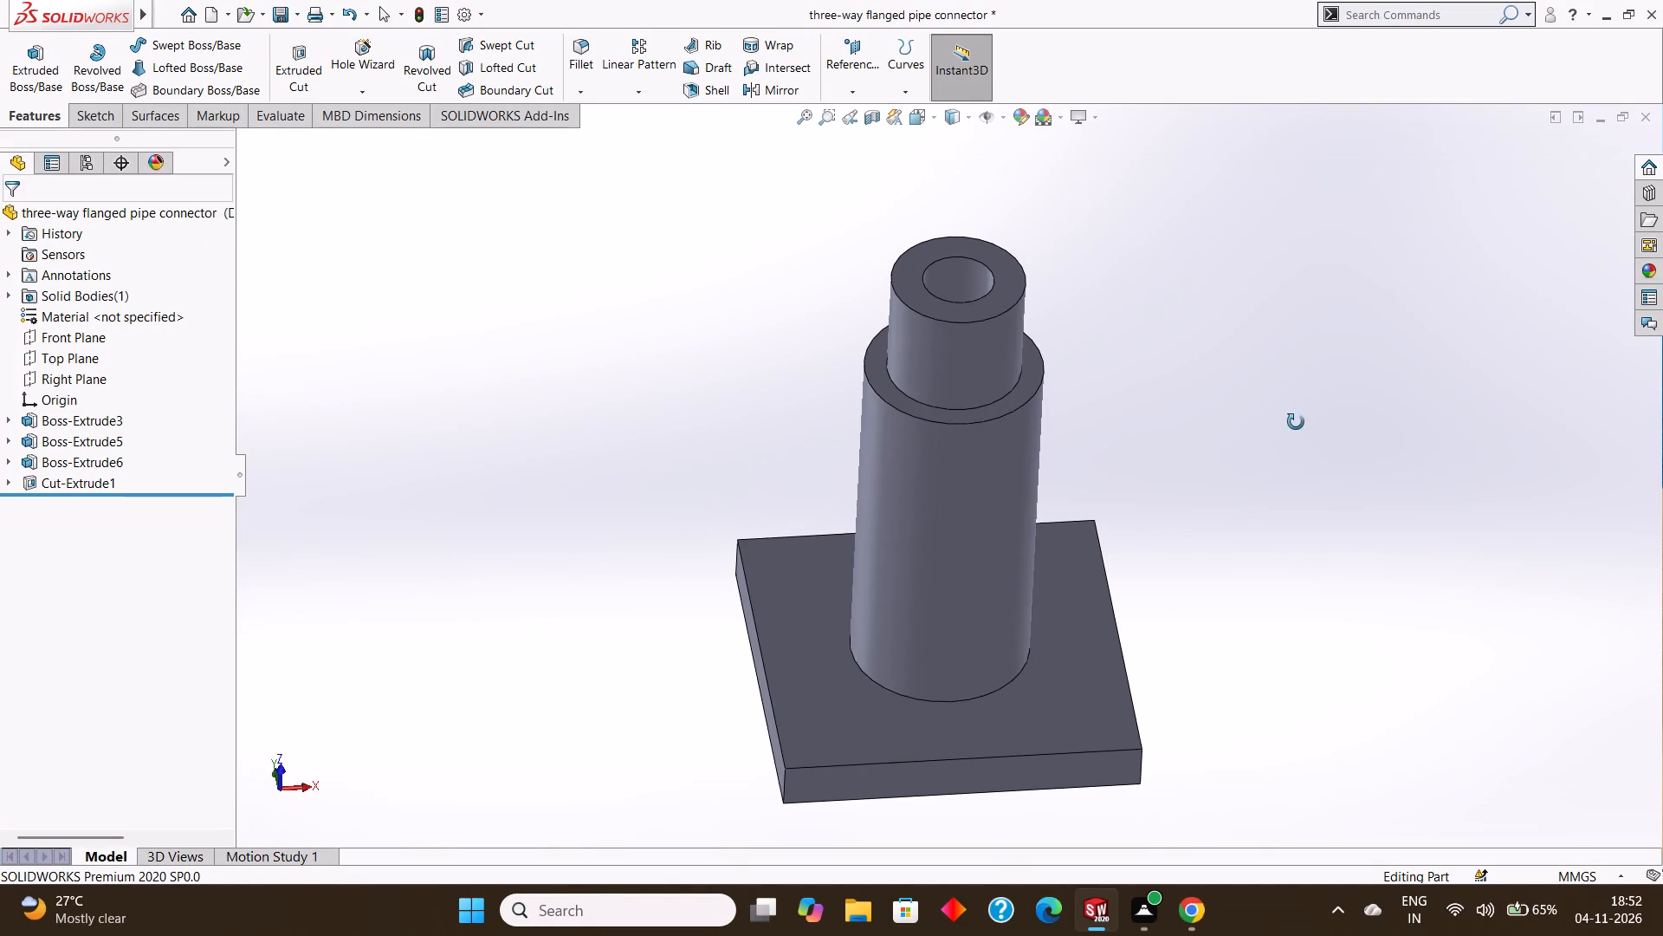
{"action": "middle_click_drag", "start_coordinate": [1296, 422], "coordinate": [1296, 419]}
{"action": "middle_click_drag", "start_coordinate": [1302, 419], "coordinate": [1297, 390]}
{"action": "middle_click_drag", "start_coordinate": [1297, 391], "coordinate": [1308, 413]}
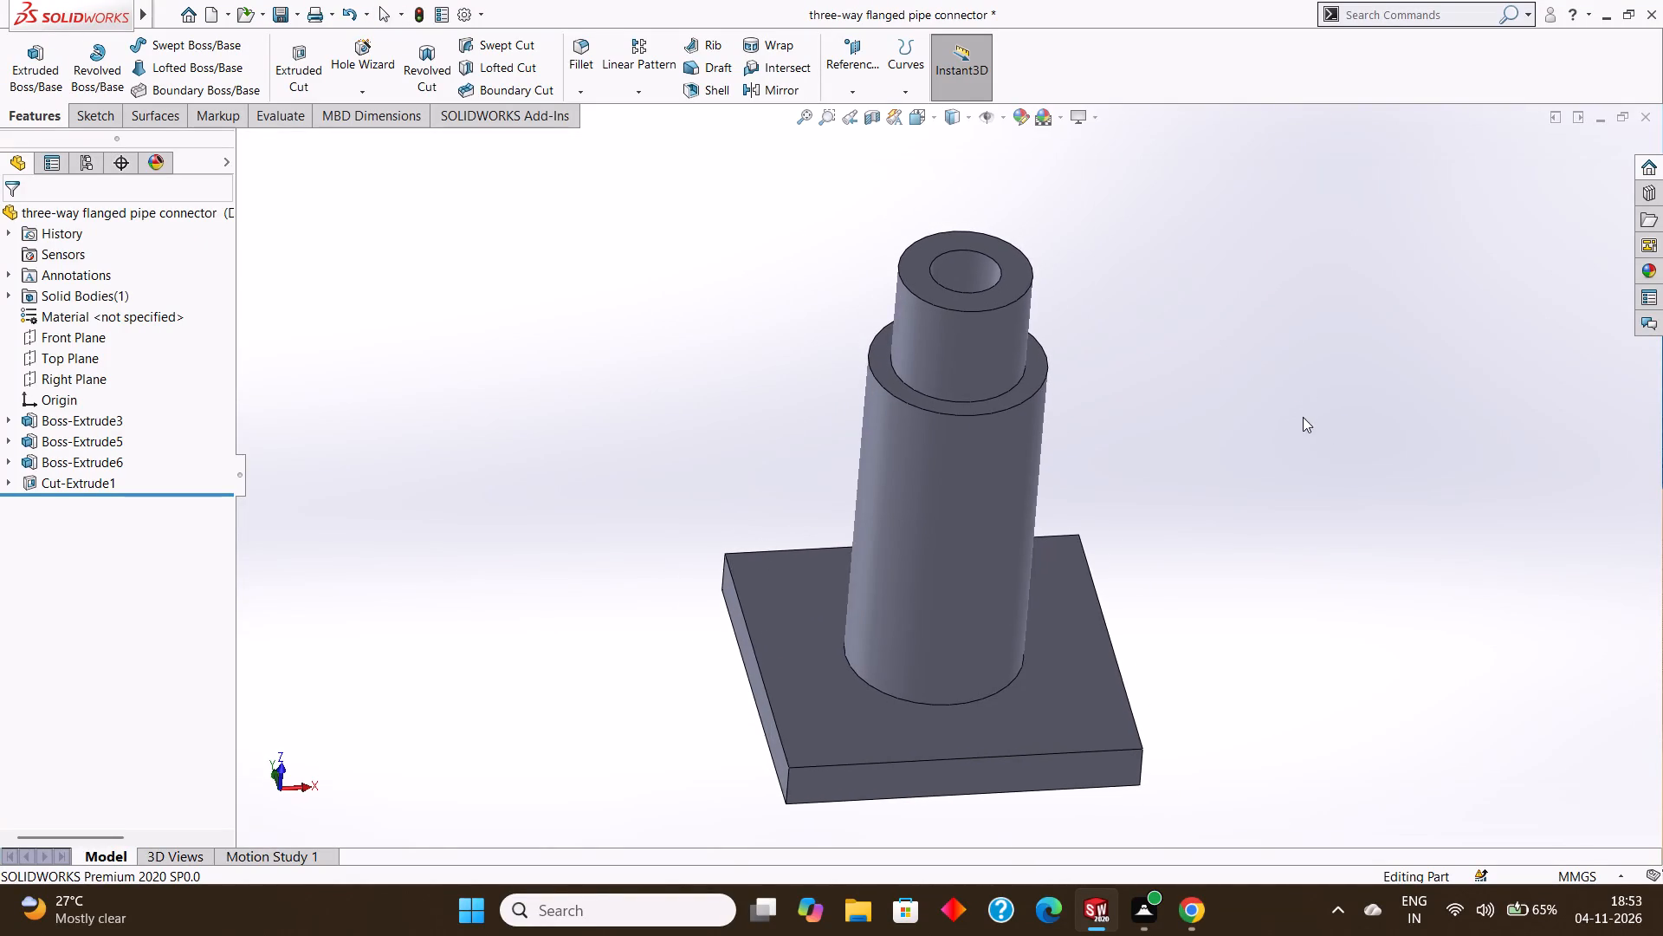
{"action": "middle_click_drag", "start_coordinate": [1302, 417], "coordinate": [1304, 369]}
{"action": "middle_click_drag", "start_coordinate": [1265, 393], "coordinate": [1267, 380]}
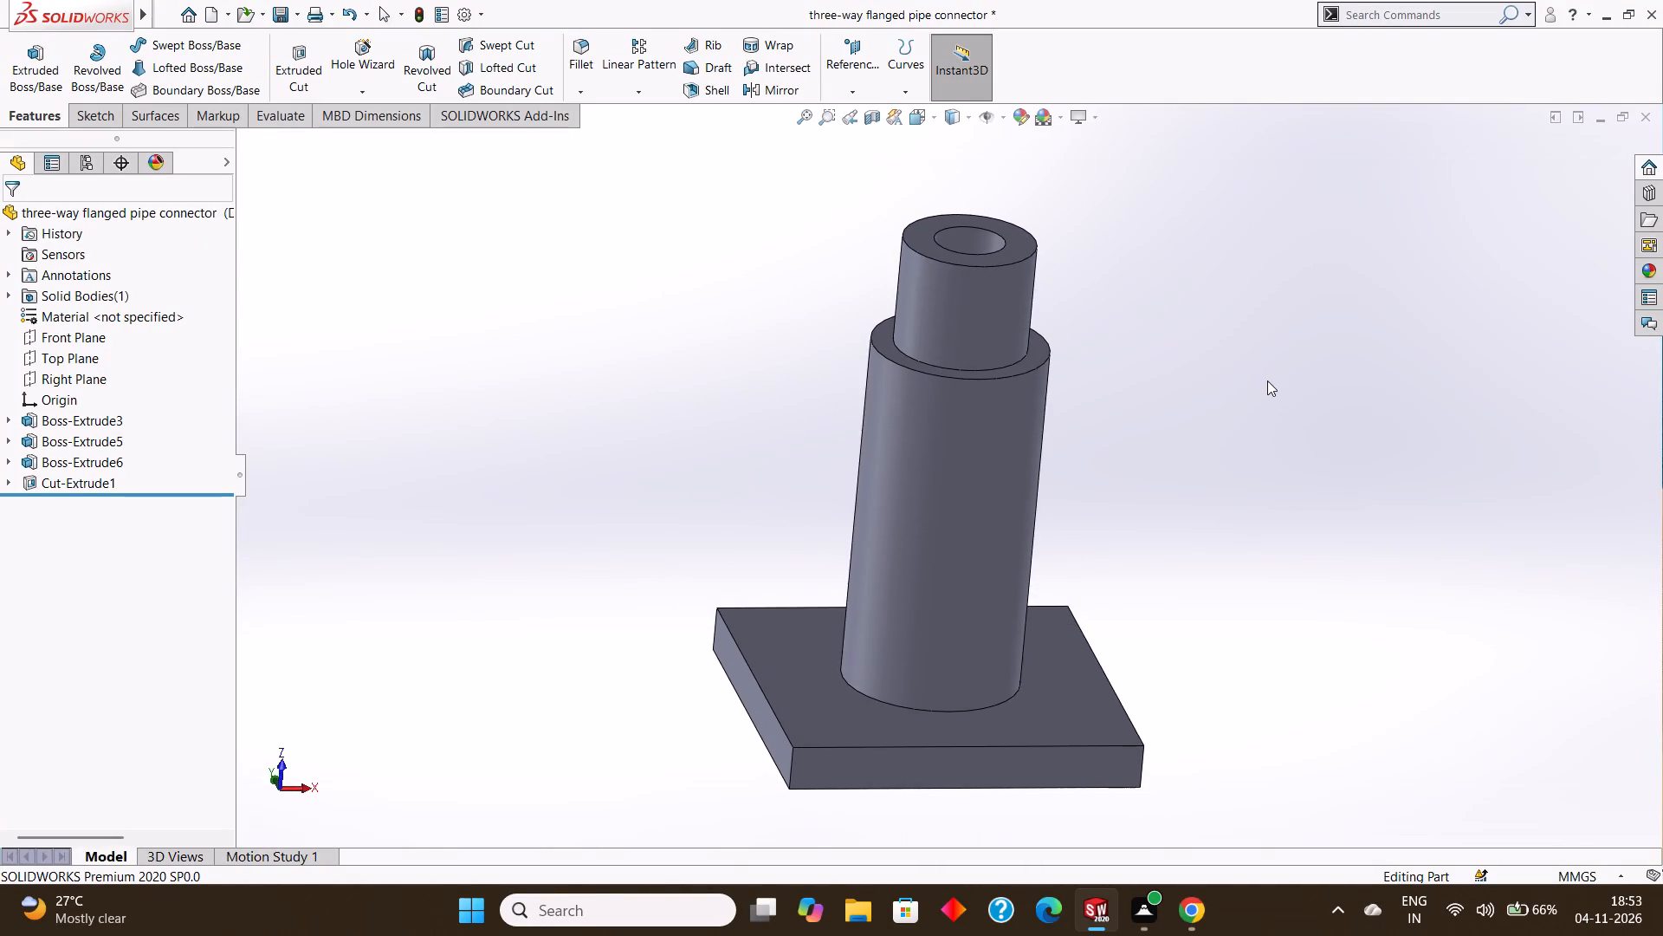
{"action": "middle_click_drag", "start_coordinate": [1265, 386], "coordinate": [1282, 367]}
{"action": "scroll", "coordinate": [1277, 372], "scroll_direction": "up", "scroll_amount": 1}
{"action": "middle_click_drag", "start_coordinate": [1277, 372], "coordinate": [1265, 402]}
{"action": "middle_click_drag", "start_coordinate": [1253, 432], "coordinate": [1260, 405]}
{"action": "middle_click_drag", "start_coordinate": [1253, 432], "coordinate": [1259, 405]}
{"action": "scroll", "coordinate": [1254, 424], "scroll_direction": "up", "scroll_amount": 1}
{"action": "middle_click_drag", "start_coordinate": [1255, 424], "coordinate": [1257, 423]}
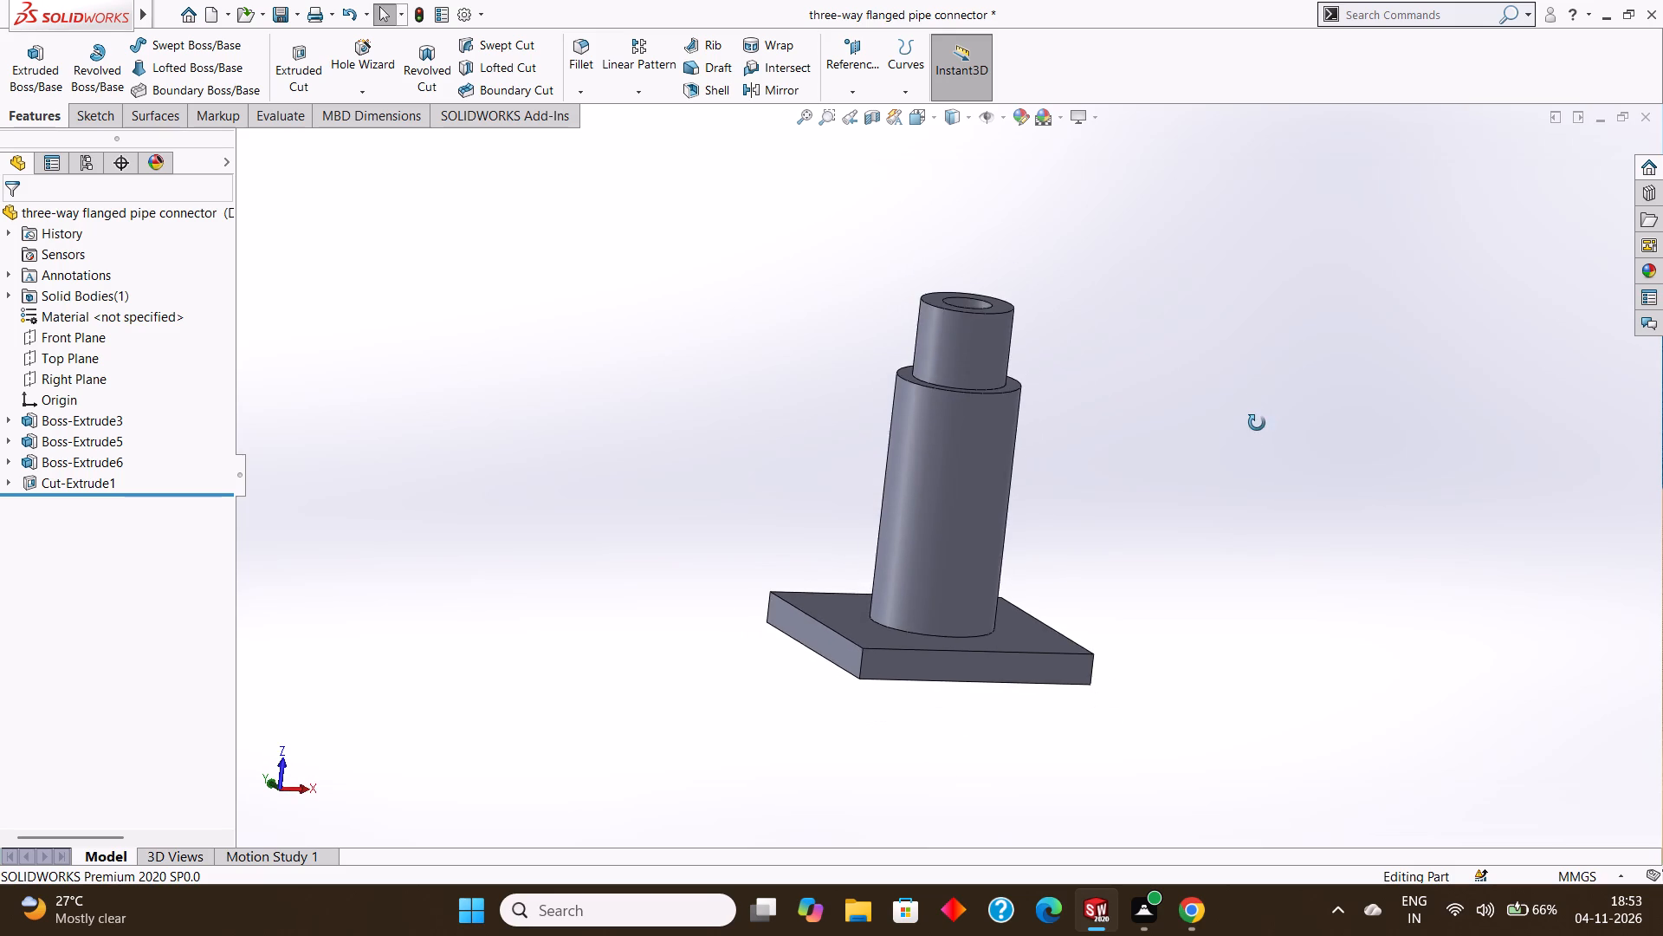
{"action": "middle_click_drag", "start_coordinate": [1257, 423], "coordinate": [1259, 390]}
{"action": "middle_click_drag", "start_coordinate": [1252, 424], "coordinate": [1260, 390]}
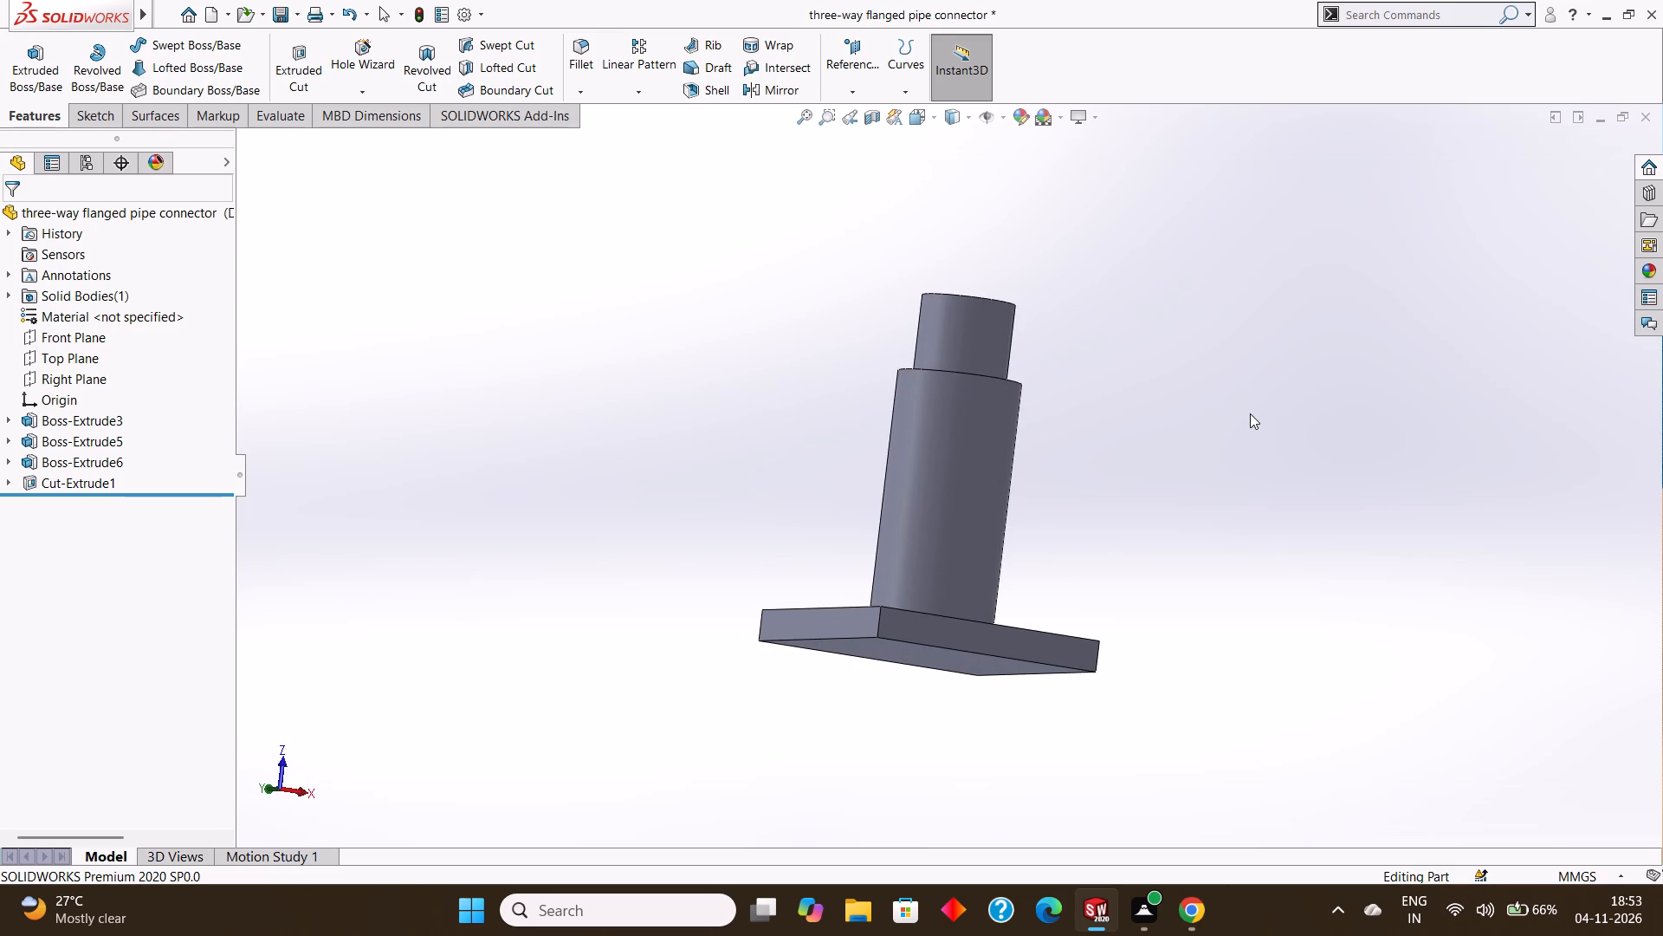
{"action": "middle_click_drag", "start_coordinate": [1250, 413], "coordinate": [1241, 386]}
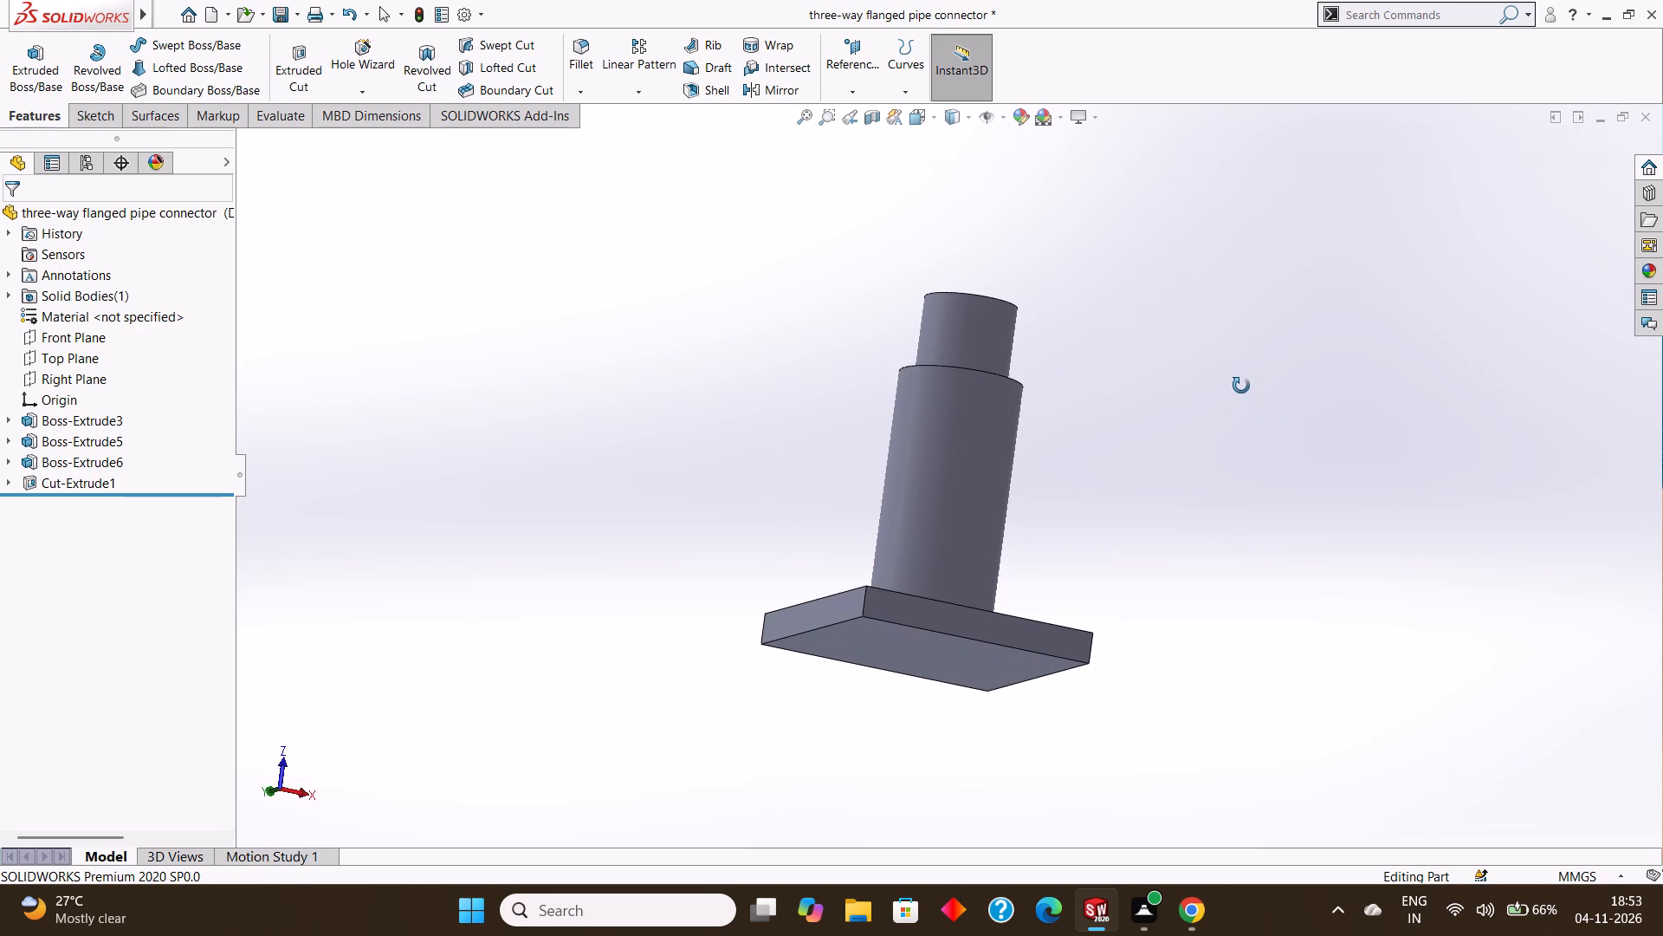
{"action": "middle_click_drag", "start_coordinate": [1241, 386], "coordinate": [1238, 351]}
{"action": "middle_click_drag", "start_coordinate": [1241, 427], "coordinate": [1241, 350]}
{"action": "scroll", "coordinate": [1213, 449], "scroll_direction": "up", "scroll_amount": 1}
{"action": "middle_click_drag", "start_coordinate": [1211, 453], "coordinate": [1212, 437]}
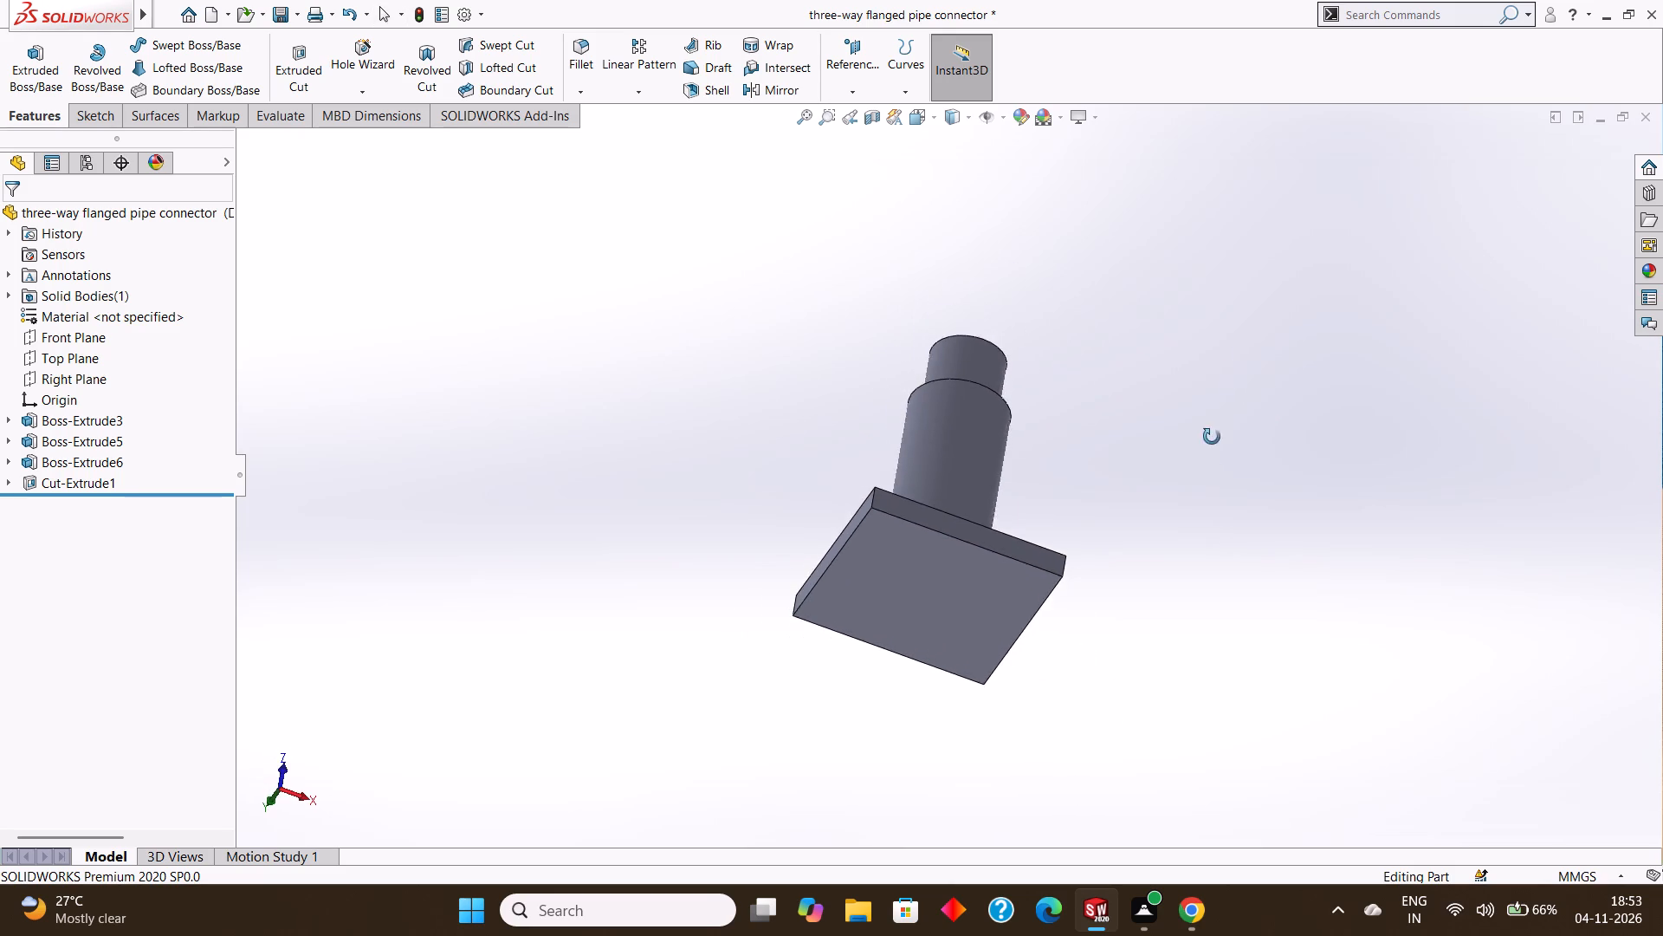
{"action": "middle_click_drag", "start_coordinate": [1212, 437], "coordinate": [1218, 405]}
{"action": "middle_click_drag", "start_coordinate": [1204, 472], "coordinate": [1215, 432]}
{"action": "middle_click_drag", "start_coordinate": [1207, 454], "coordinate": [1214, 428]}
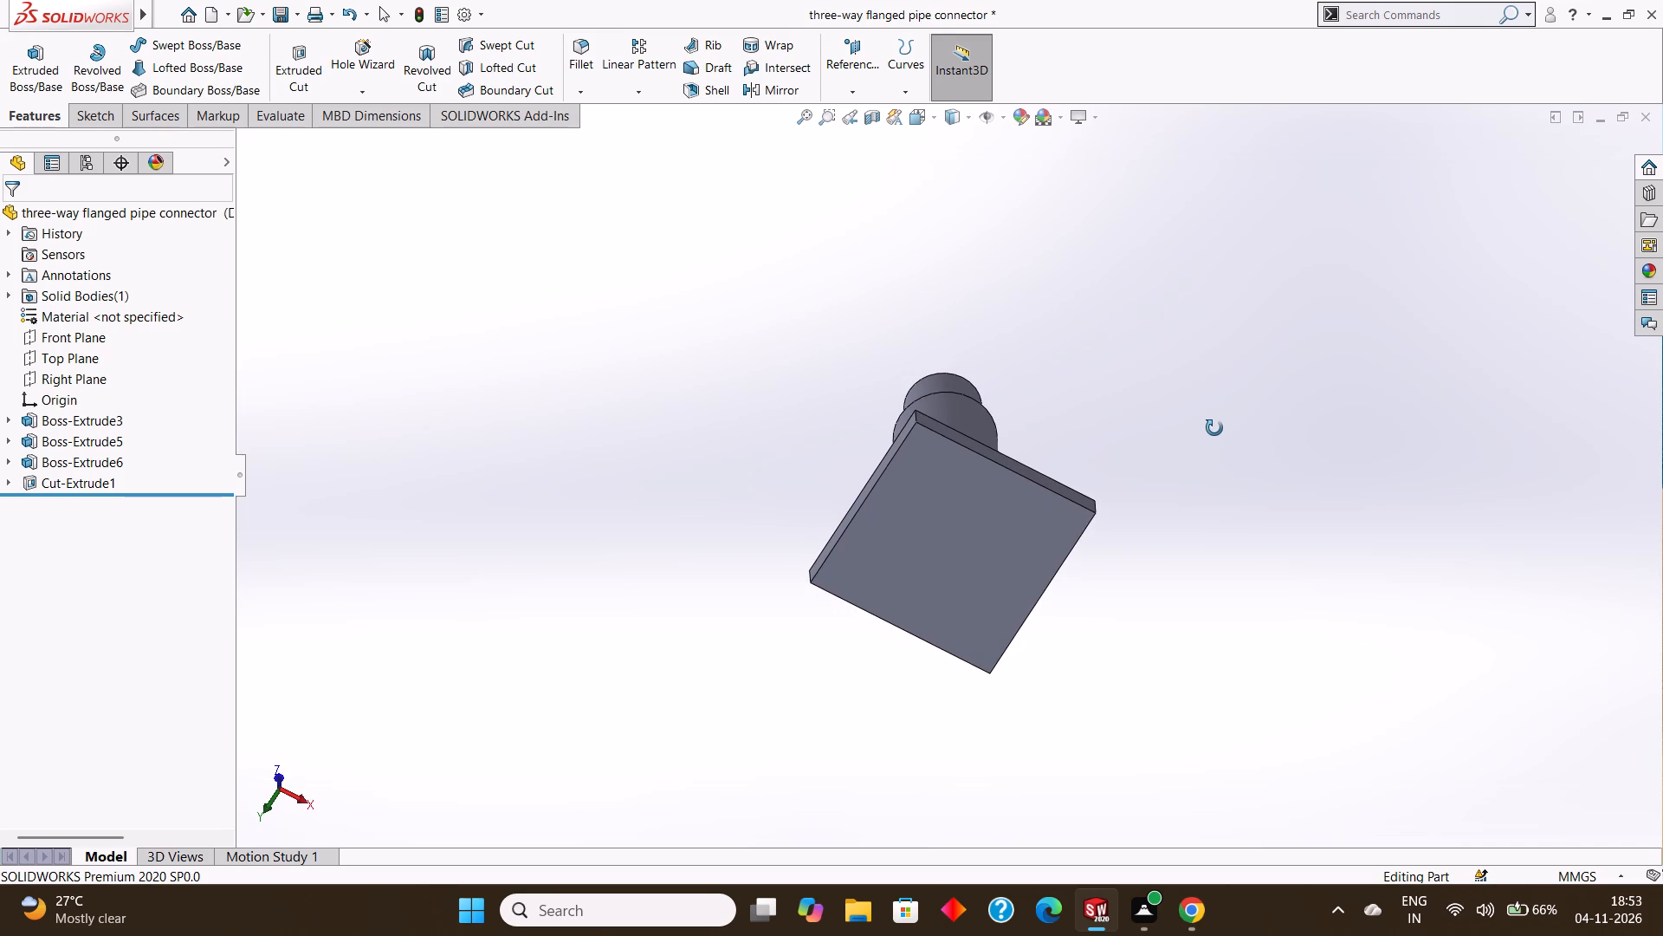
{"action": "middle_click_drag", "start_coordinate": [1214, 428], "coordinate": [1203, 560]}
{"action": "middle_click_drag", "start_coordinate": [1207, 474], "coordinate": [1197, 552]}
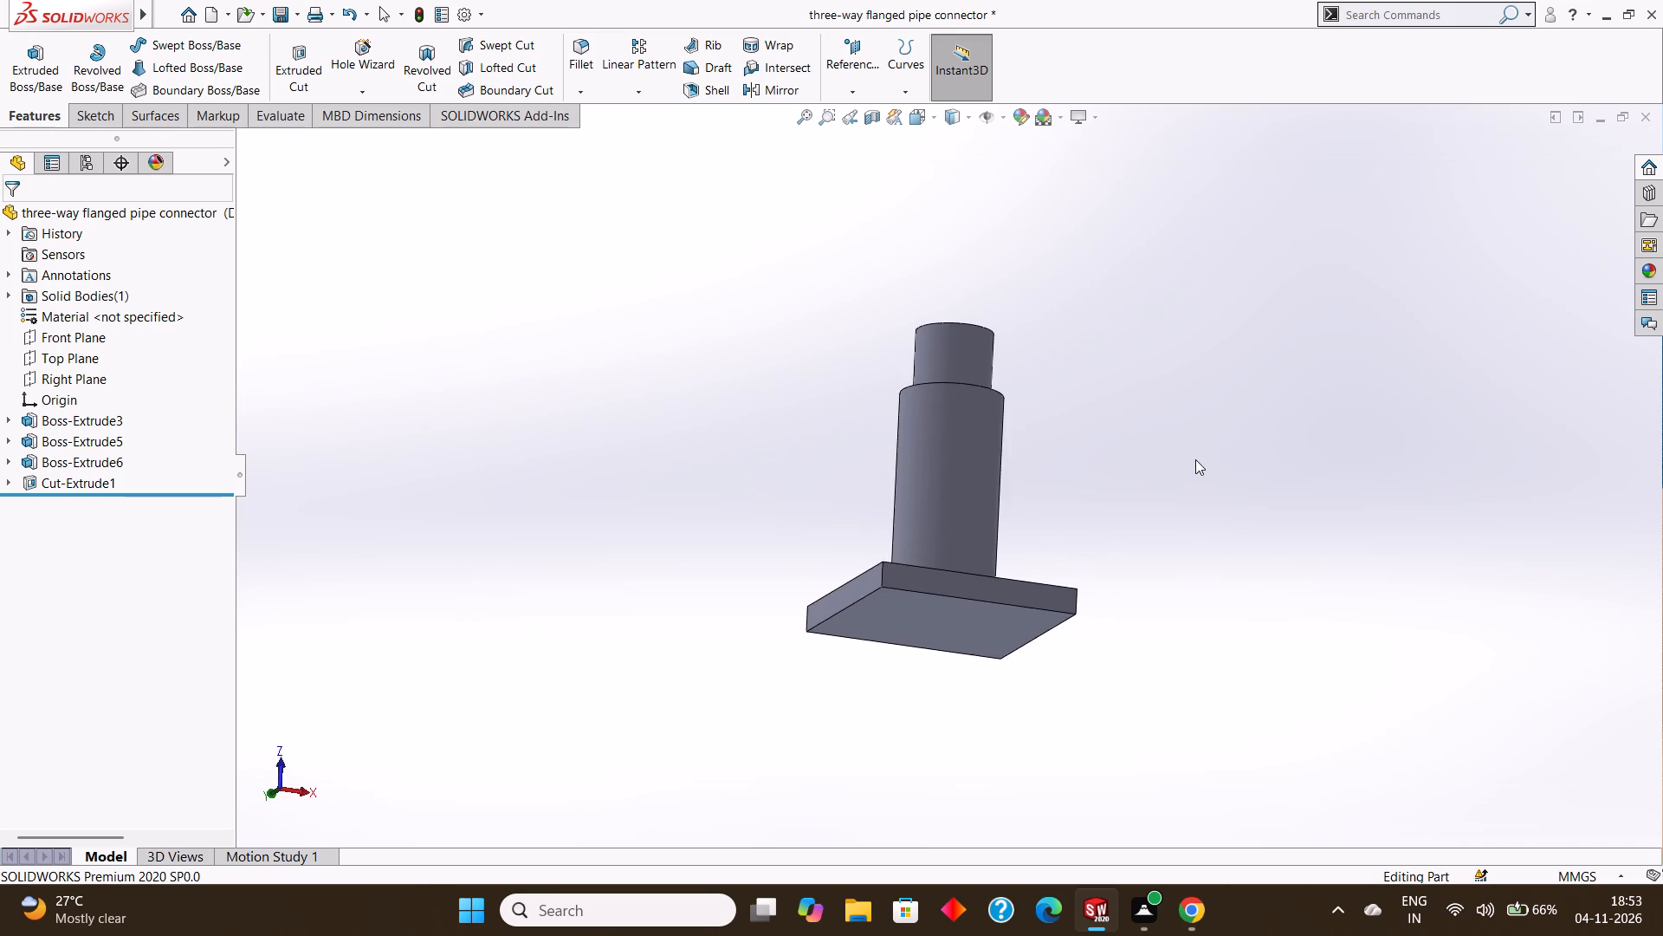
{"action": "middle_click_drag", "start_coordinate": [1195, 459], "coordinate": [1190, 566]}
{"action": "scroll", "coordinate": [1196, 436], "scroll_direction": "up", "scroll_amount": 1}
{"action": "middle_click_drag", "start_coordinate": [1196, 436], "coordinate": [1195, 493]}
{"action": "middle_click_drag", "start_coordinate": [1193, 427], "coordinate": [1196, 460]}
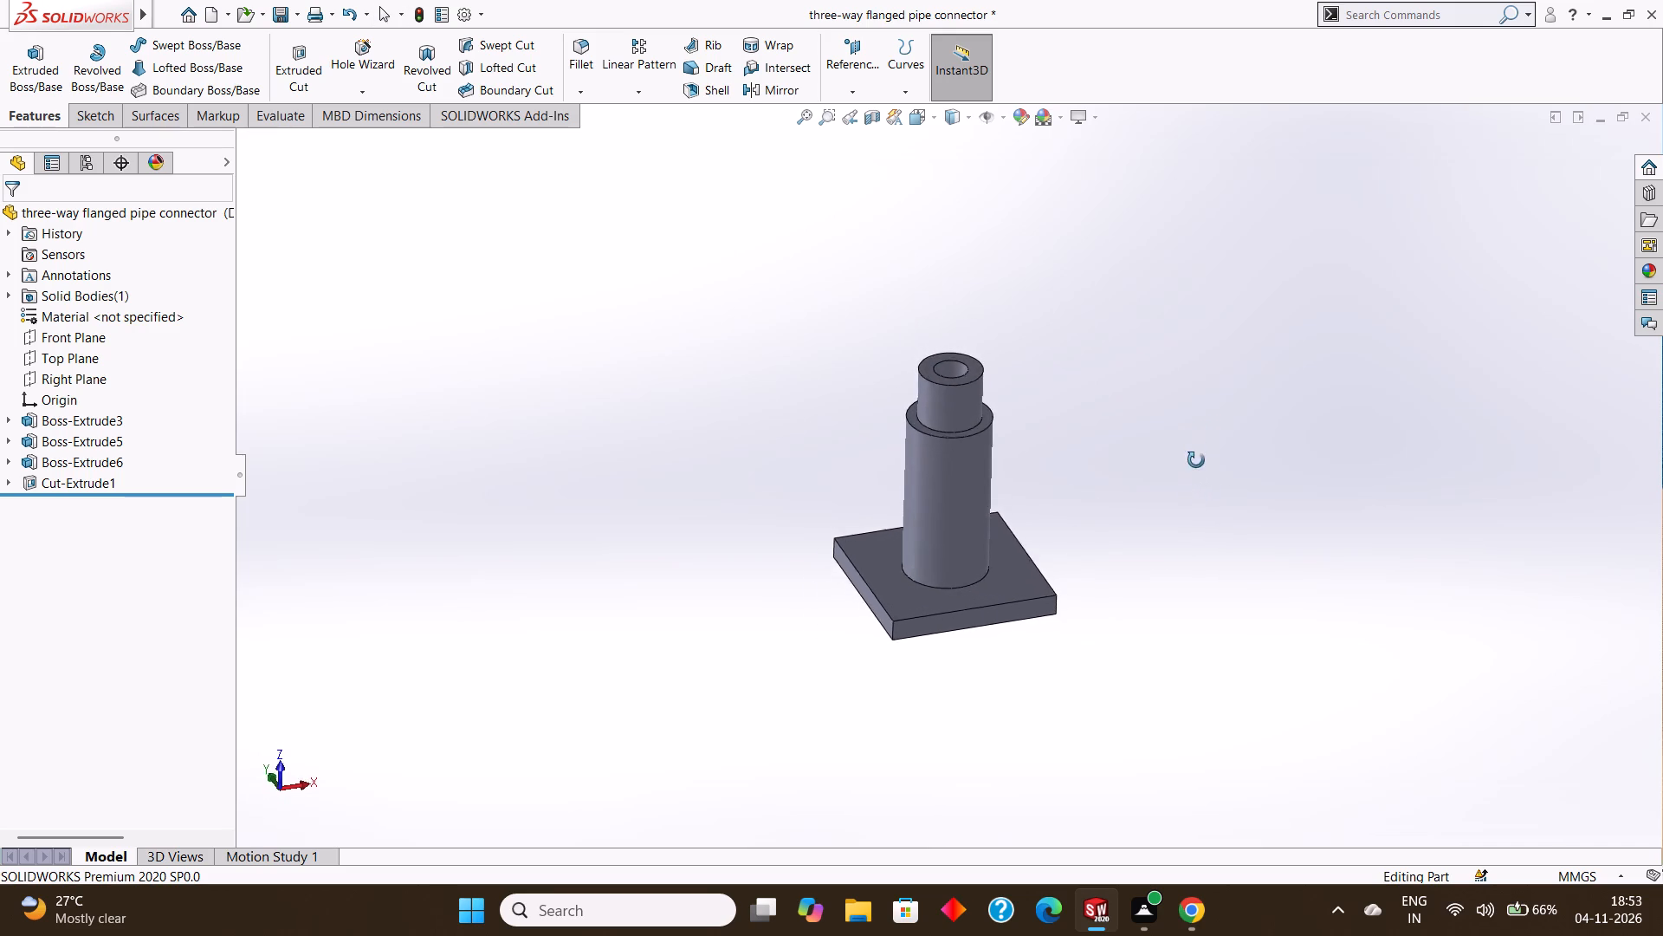
{"action": "middle_click_drag", "start_coordinate": [1196, 460], "coordinate": [1192, 484]}
{"action": "middle_click_drag", "start_coordinate": [1190, 449], "coordinate": [1188, 467]}
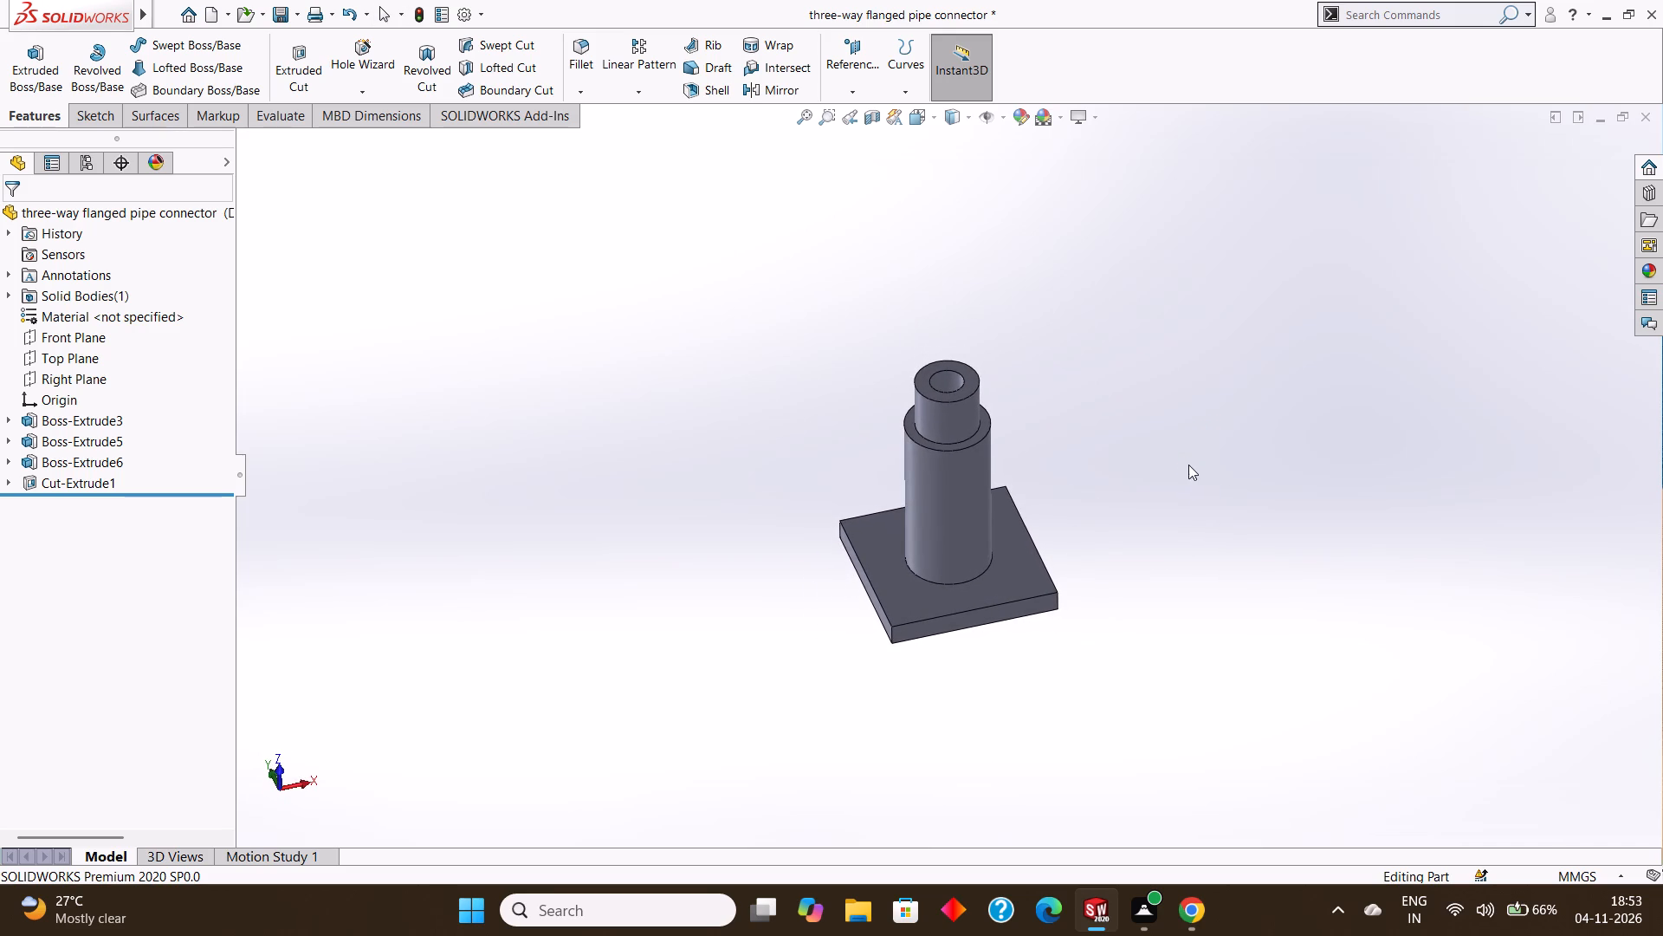
{"action": "middle_click_drag", "start_coordinate": [1188, 457], "coordinate": [1187, 465]}
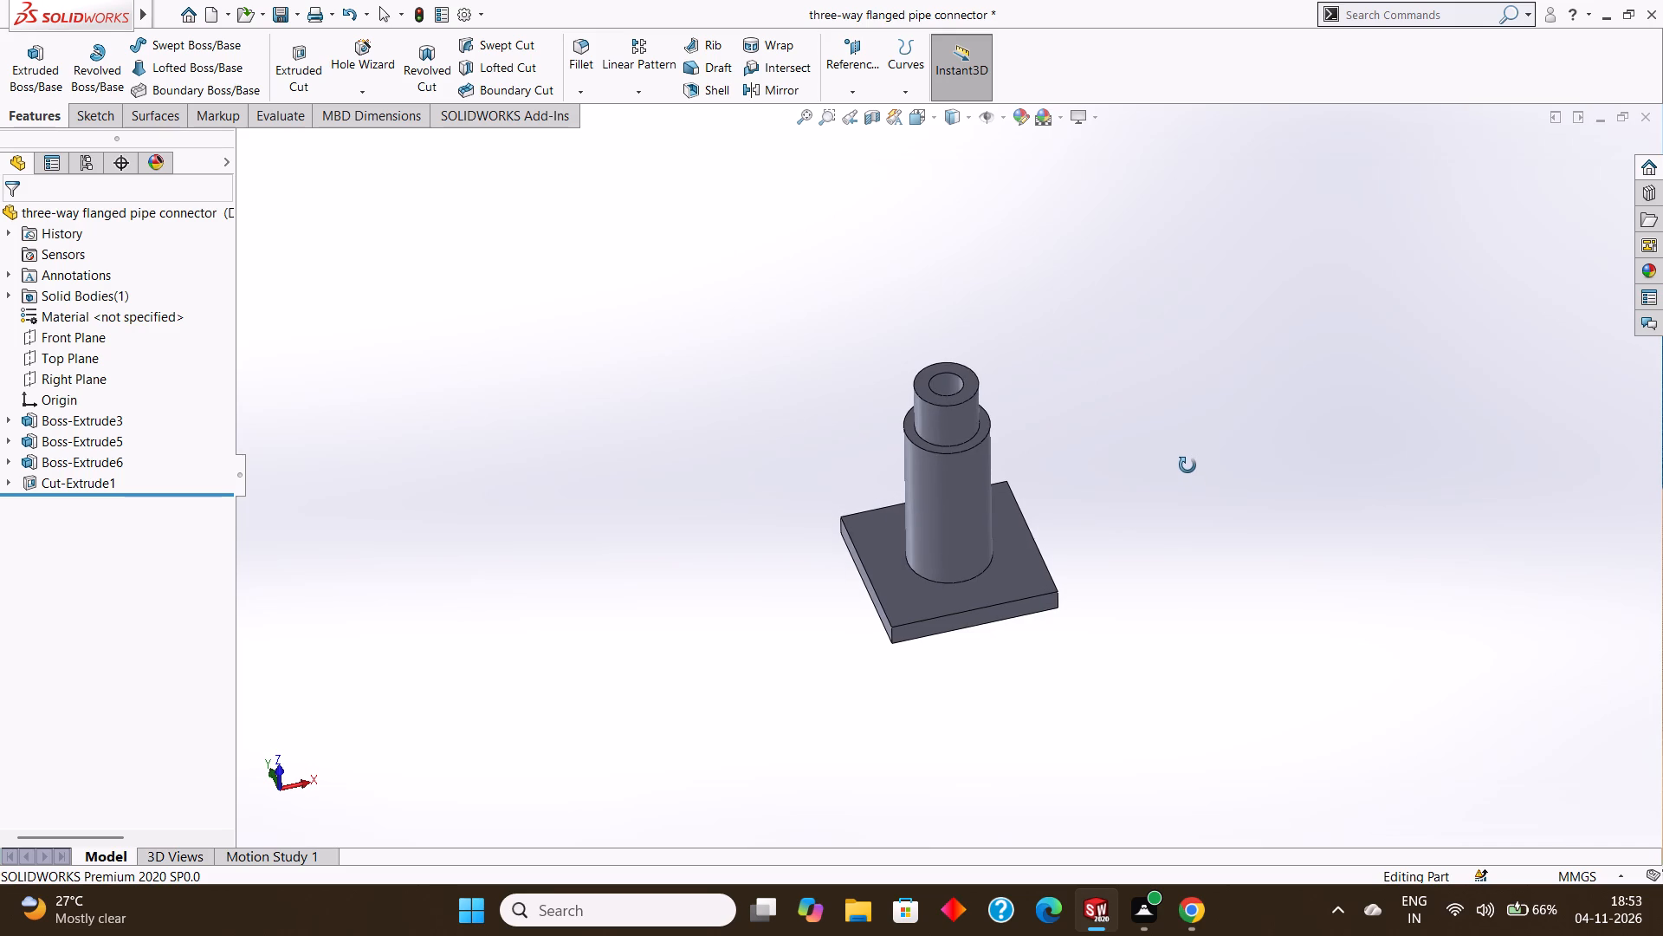
{"action": "middle_click_drag", "start_coordinate": [1187, 465], "coordinate": [1187, 465]}
{"action": "middle_click_drag", "start_coordinate": [1181, 442], "coordinate": [1186, 500]}
{"action": "scroll", "coordinate": [1189, 458], "scroll_direction": "up", "scroll_amount": 1}
{"action": "middle_click_drag", "start_coordinate": [1189, 458], "coordinate": [1195, 478]}
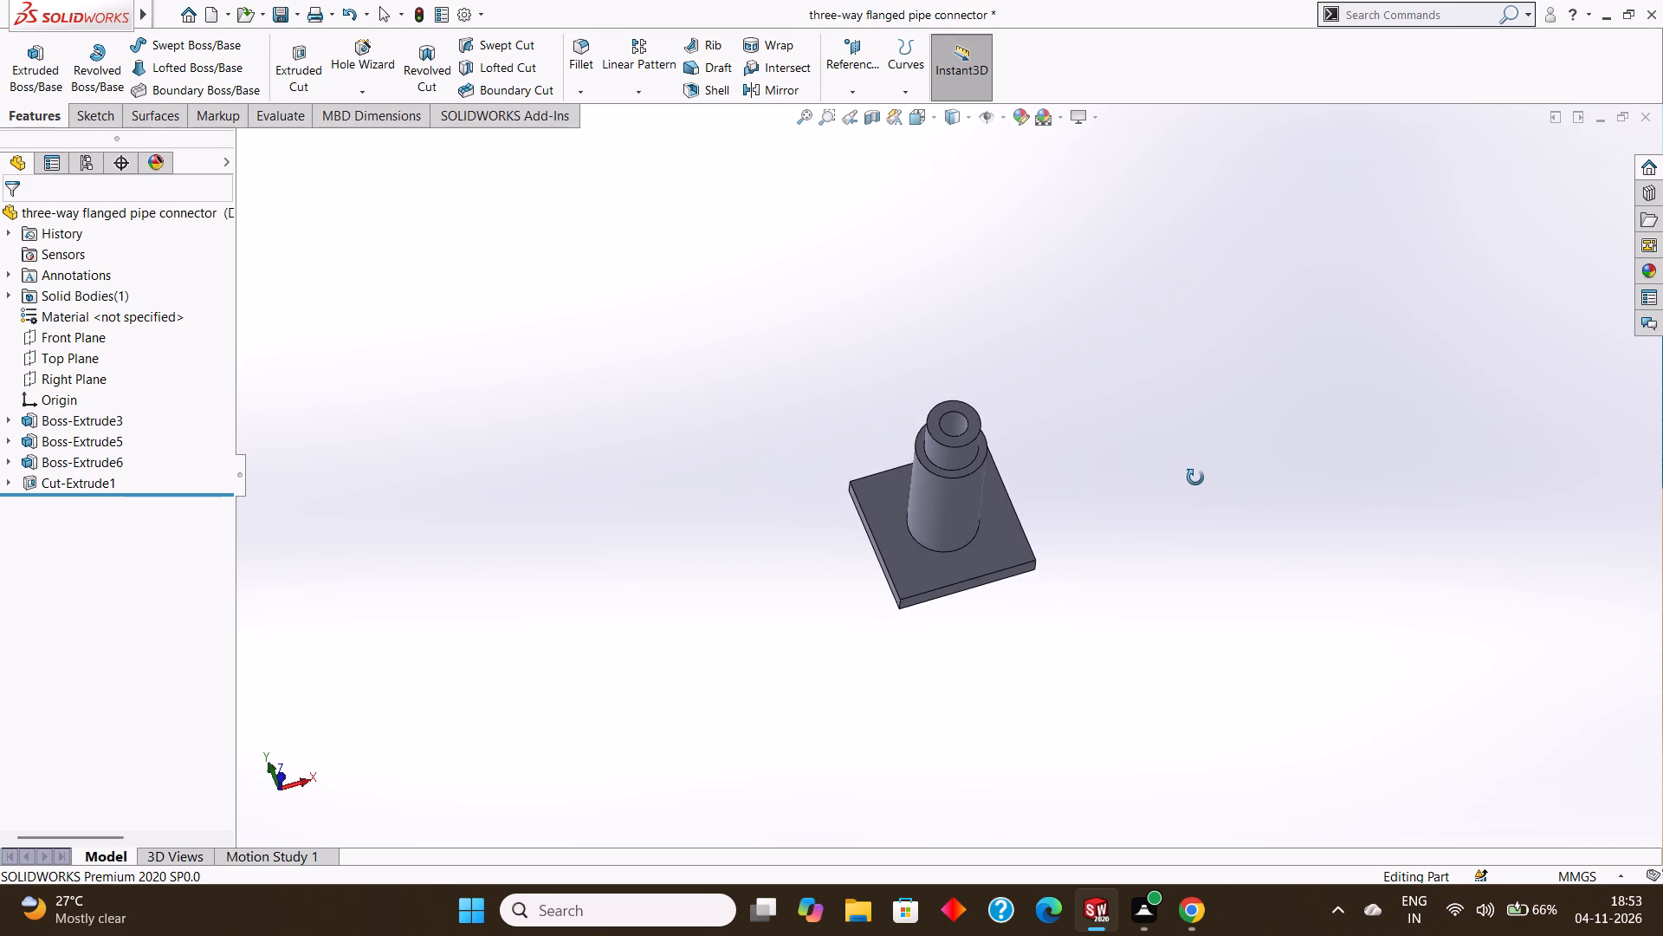
Sketch a circle of about 11.4 mm radius at the centre of the square flange's bottom face.
{"action": "middle_click_drag", "start_coordinate": [1195, 478], "coordinate": [1200, 425]}
{"action": "middle_click_drag", "start_coordinate": [1199, 455], "coordinate": [1196, 387]}
{"action": "middle_click_drag", "start_coordinate": [1188, 491], "coordinate": [1188, 424]}
{"action": "middle_click_drag", "start_coordinate": [1191, 483], "coordinate": [1191, 465]}
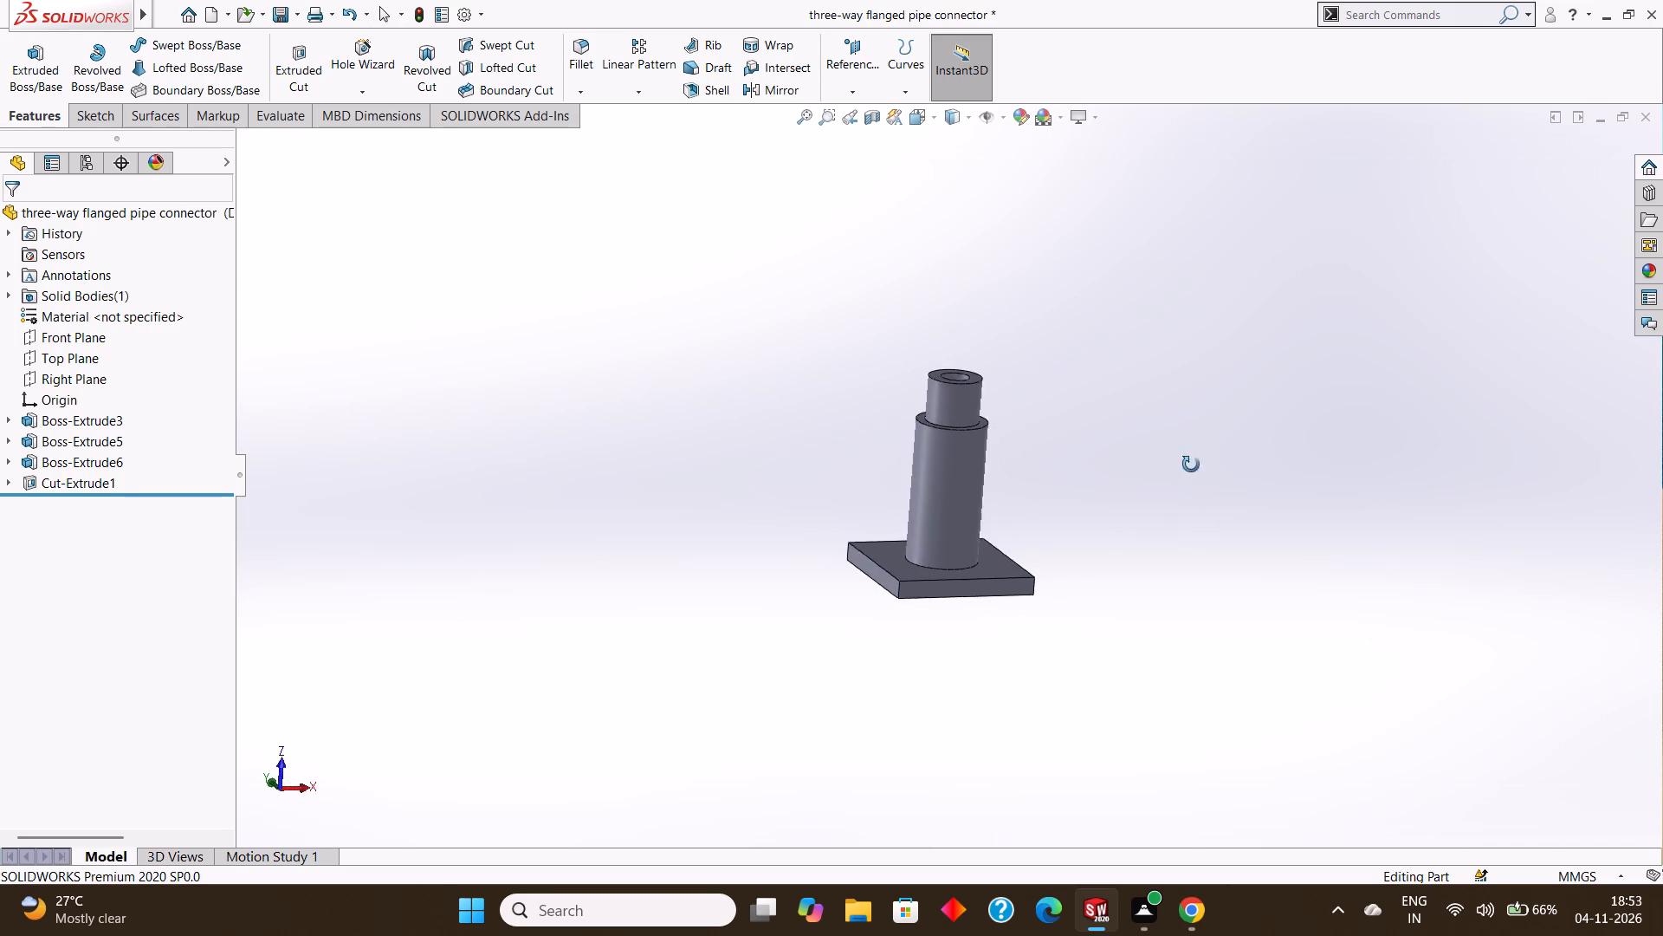
{"action": "middle_click_drag", "start_coordinate": [1191, 465], "coordinate": [1191, 418]}
{"action": "scroll", "coordinate": [1191, 418], "scroll_direction": "up", "scroll_amount": 1}
{"action": "middle_click_drag", "start_coordinate": [1189, 517], "coordinate": [1194, 487]}
{"action": "middle_click_drag", "start_coordinate": [1175, 577], "coordinate": [1180, 441]}
{"action": "middle_click_drag", "start_coordinate": [1142, 572], "coordinate": [1156, 495]}
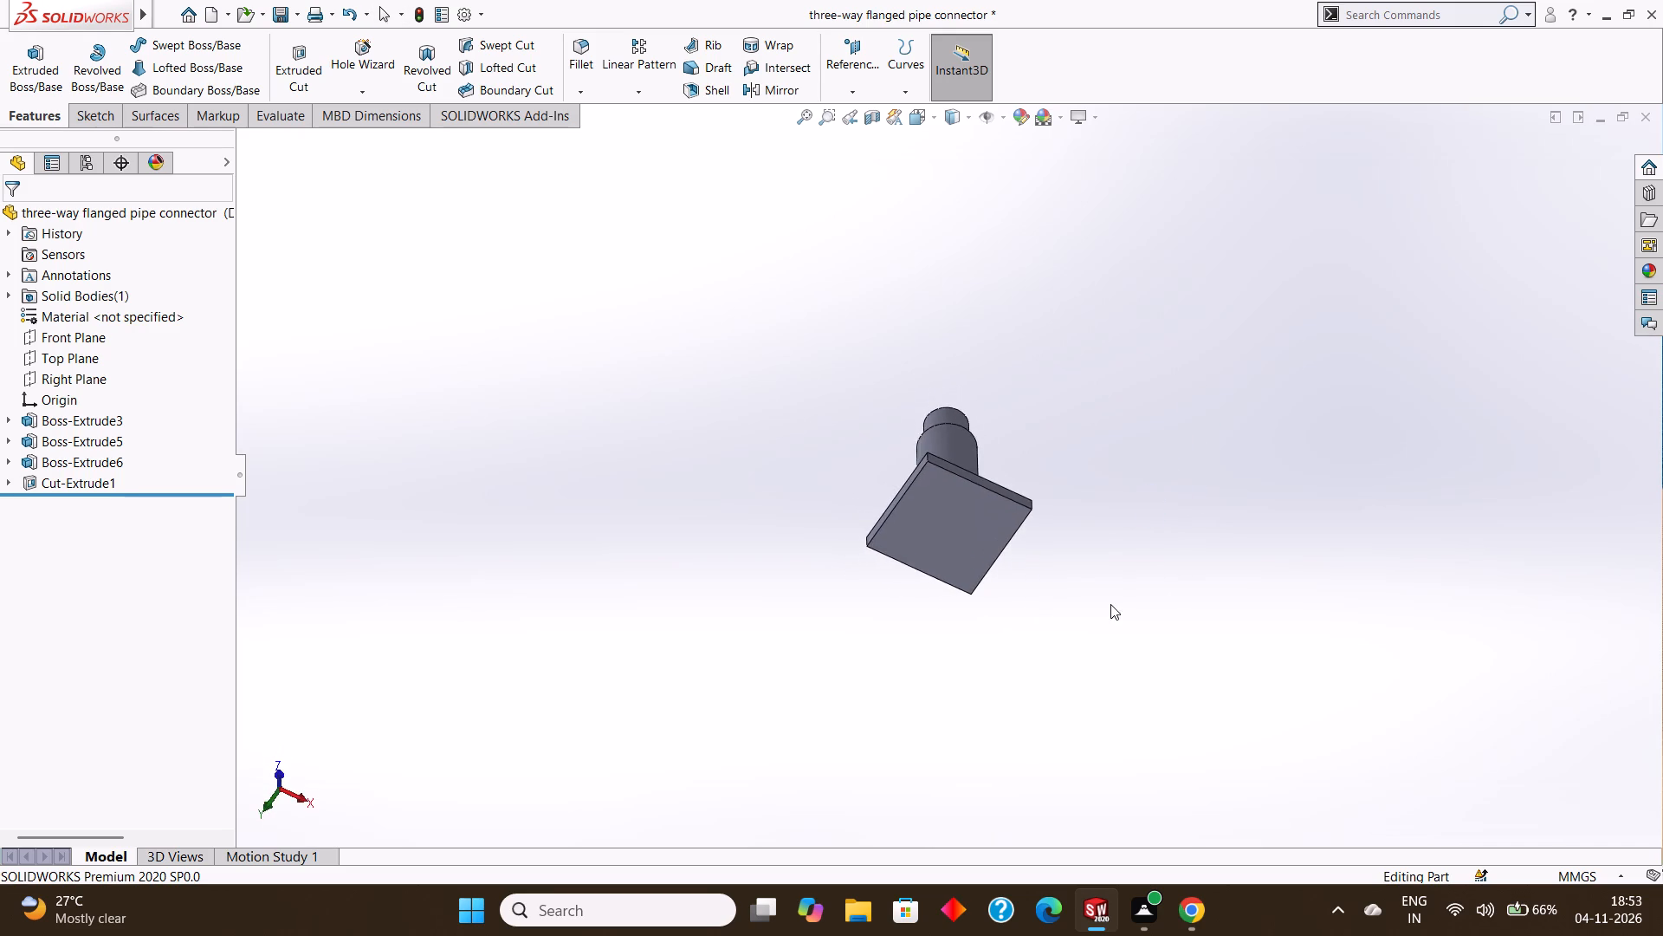
{"action": "middle_click_drag", "start_coordinate": [1120, 574], "coordinate": [1126, 517]}
{"action": "left_click", "coordinate": [953, 492]}
{"action": "left_click", "coordinate": [1026, 439]}
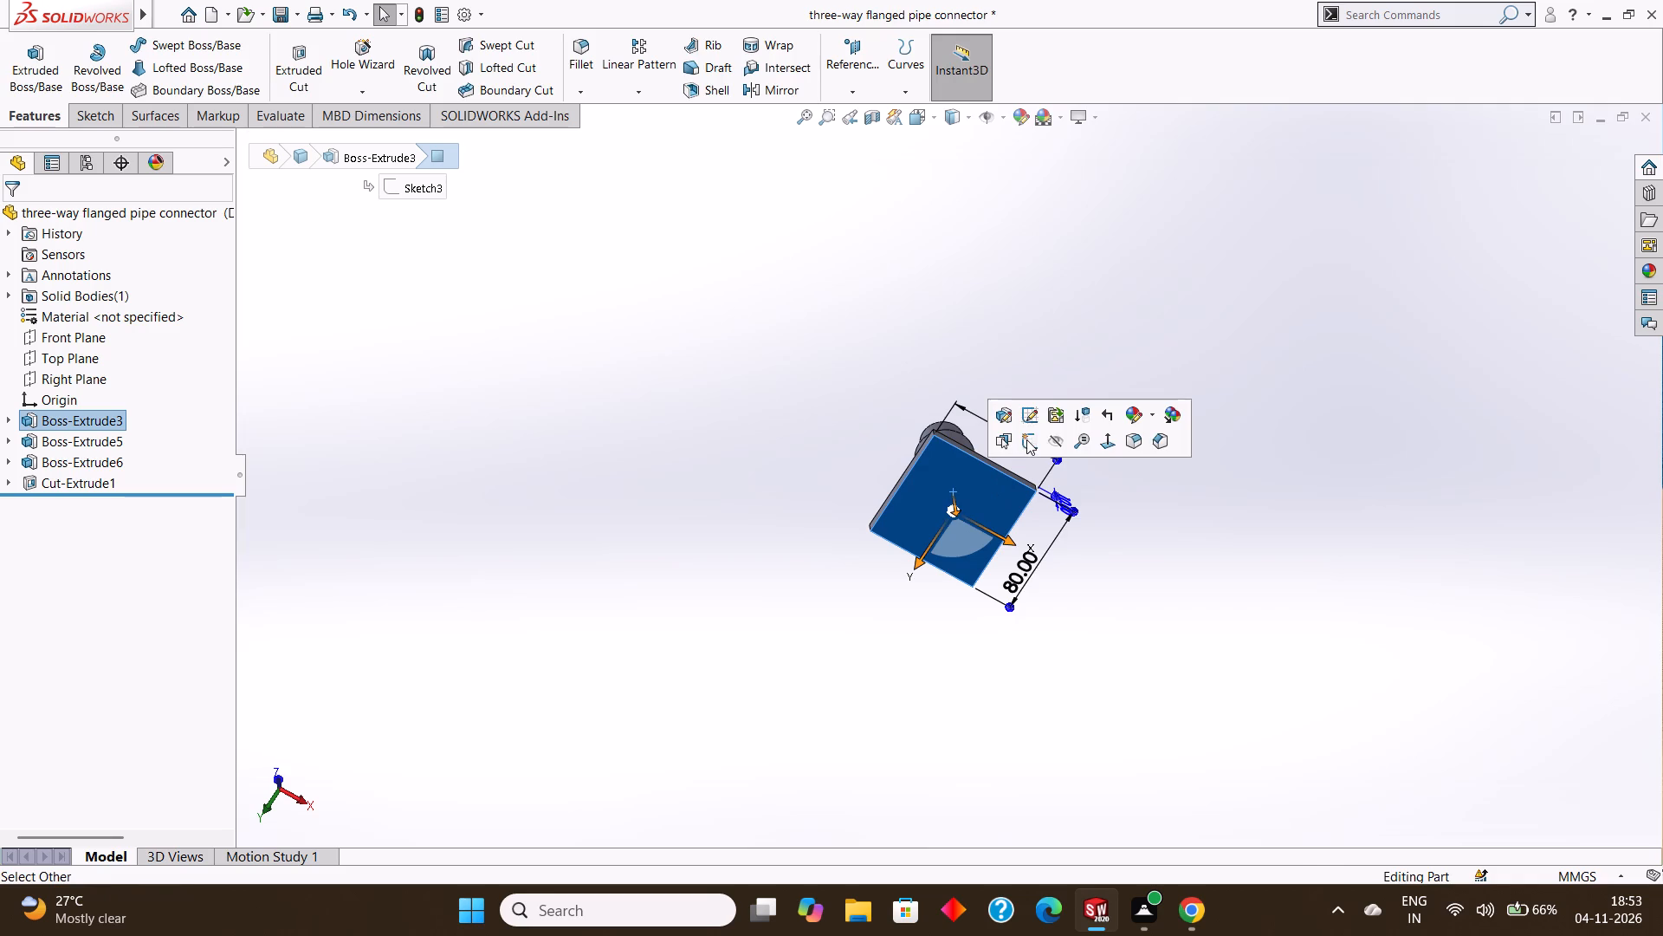
{"action": "key", "text": "ctrl+8"}
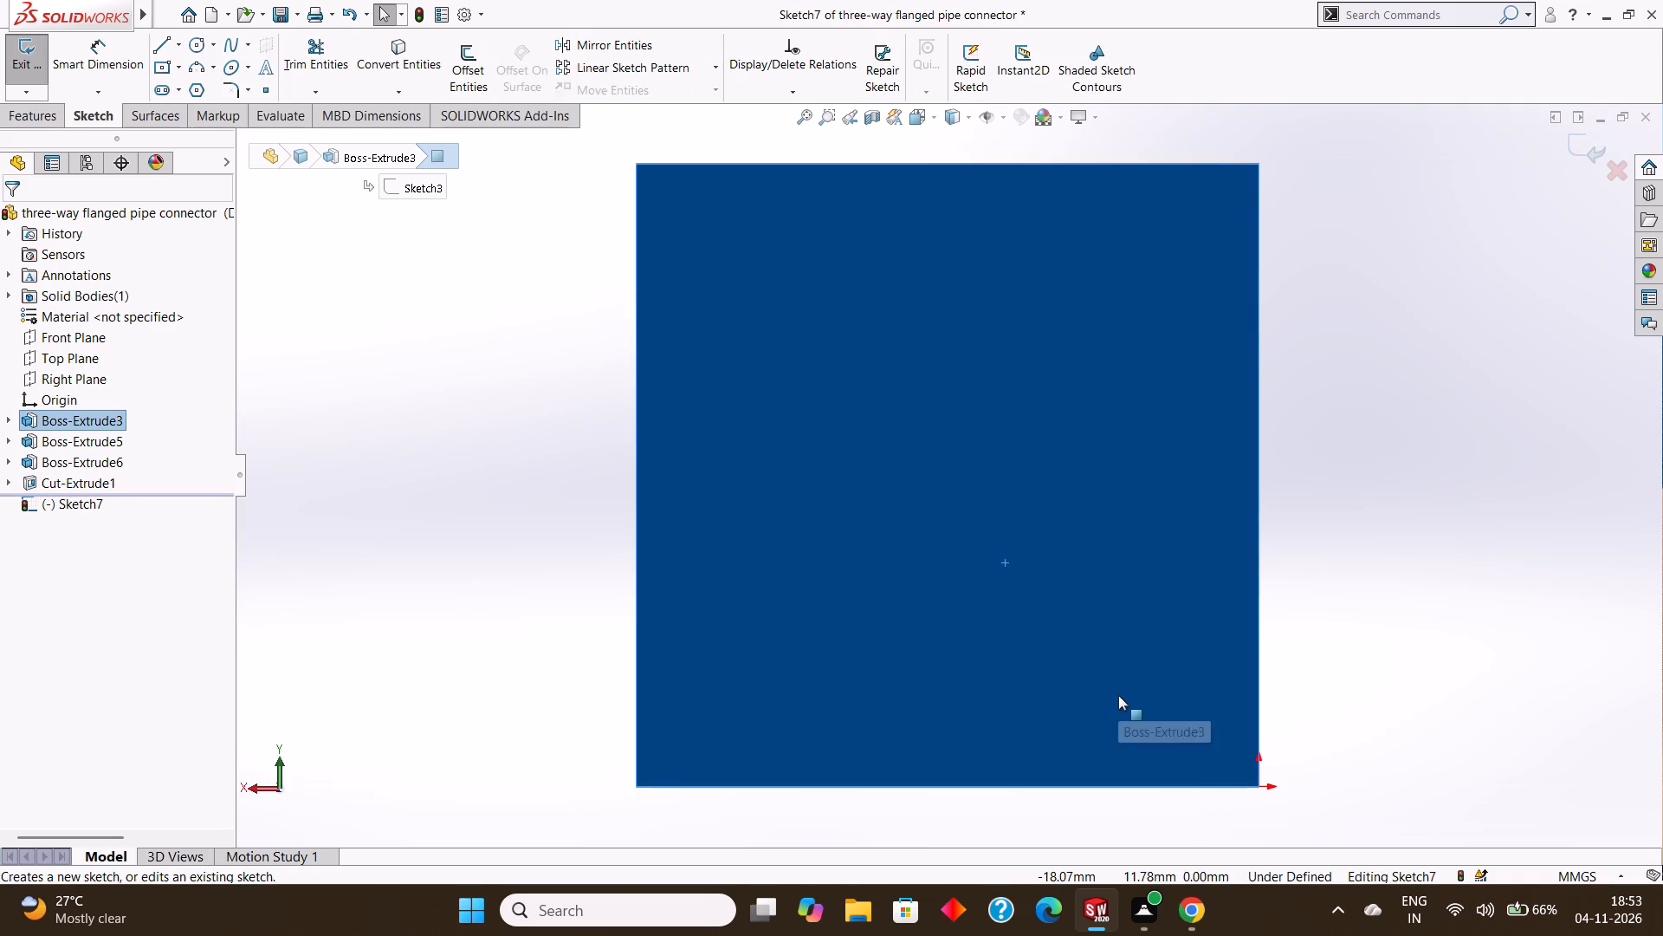
{"action": "key", "text": "Escape"}
{"action": "left_click", "coordinate": [198, 42]}
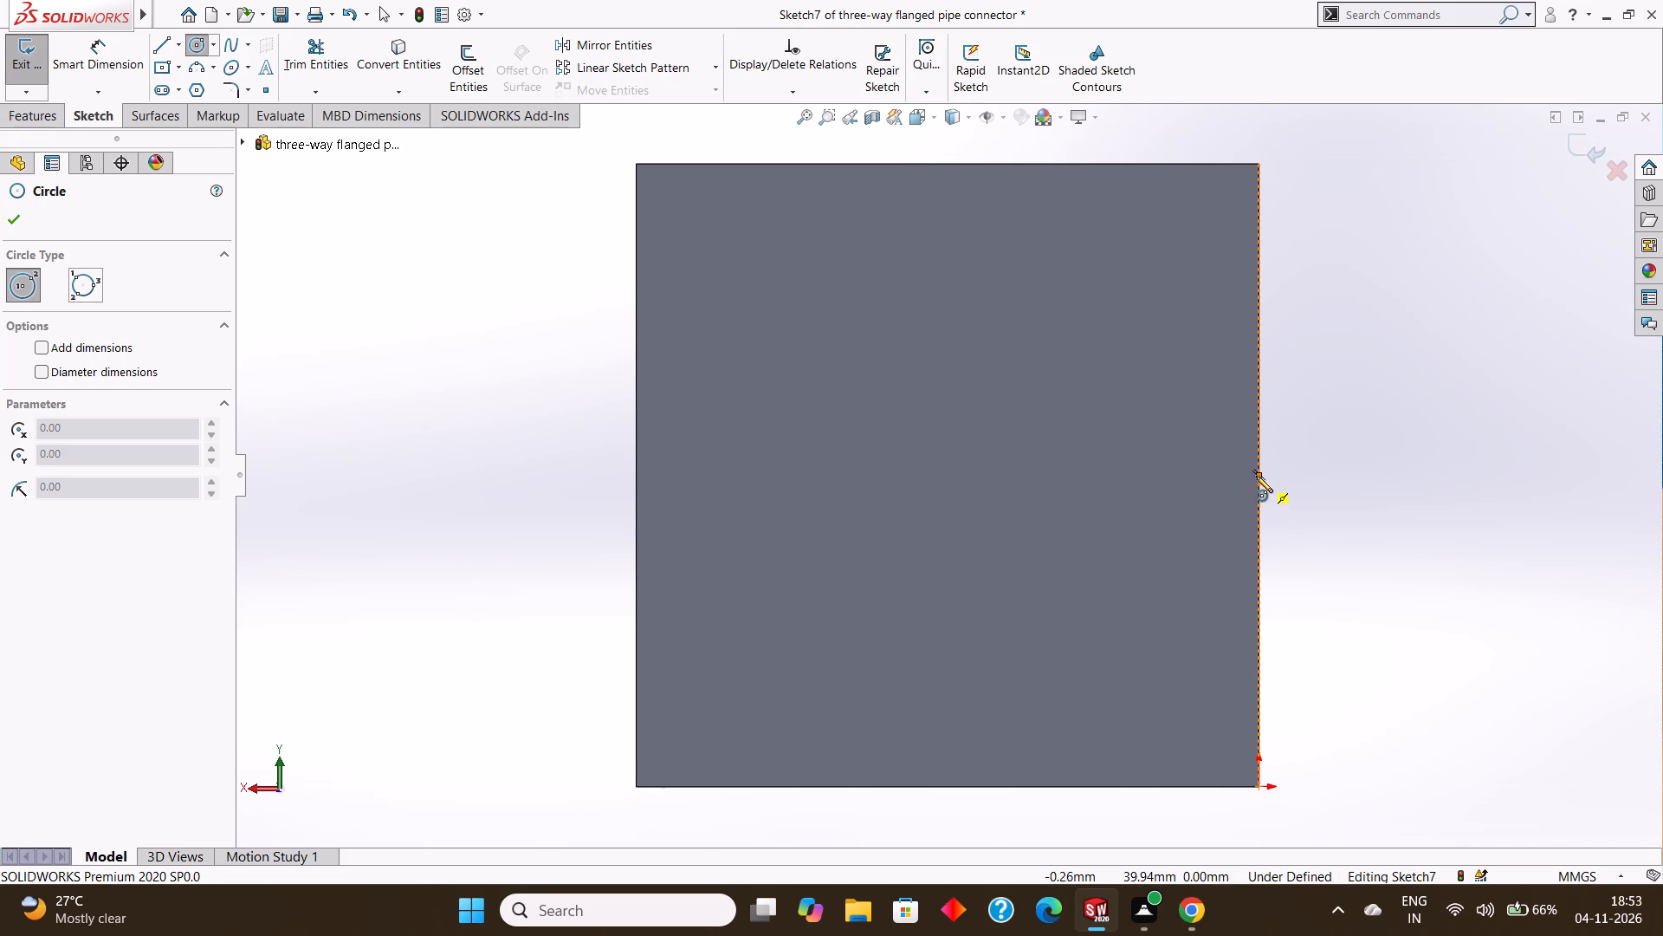
{"action": "left_click_drag", "start_coordinate": [947, 473], "coordinate": [987, 516]}
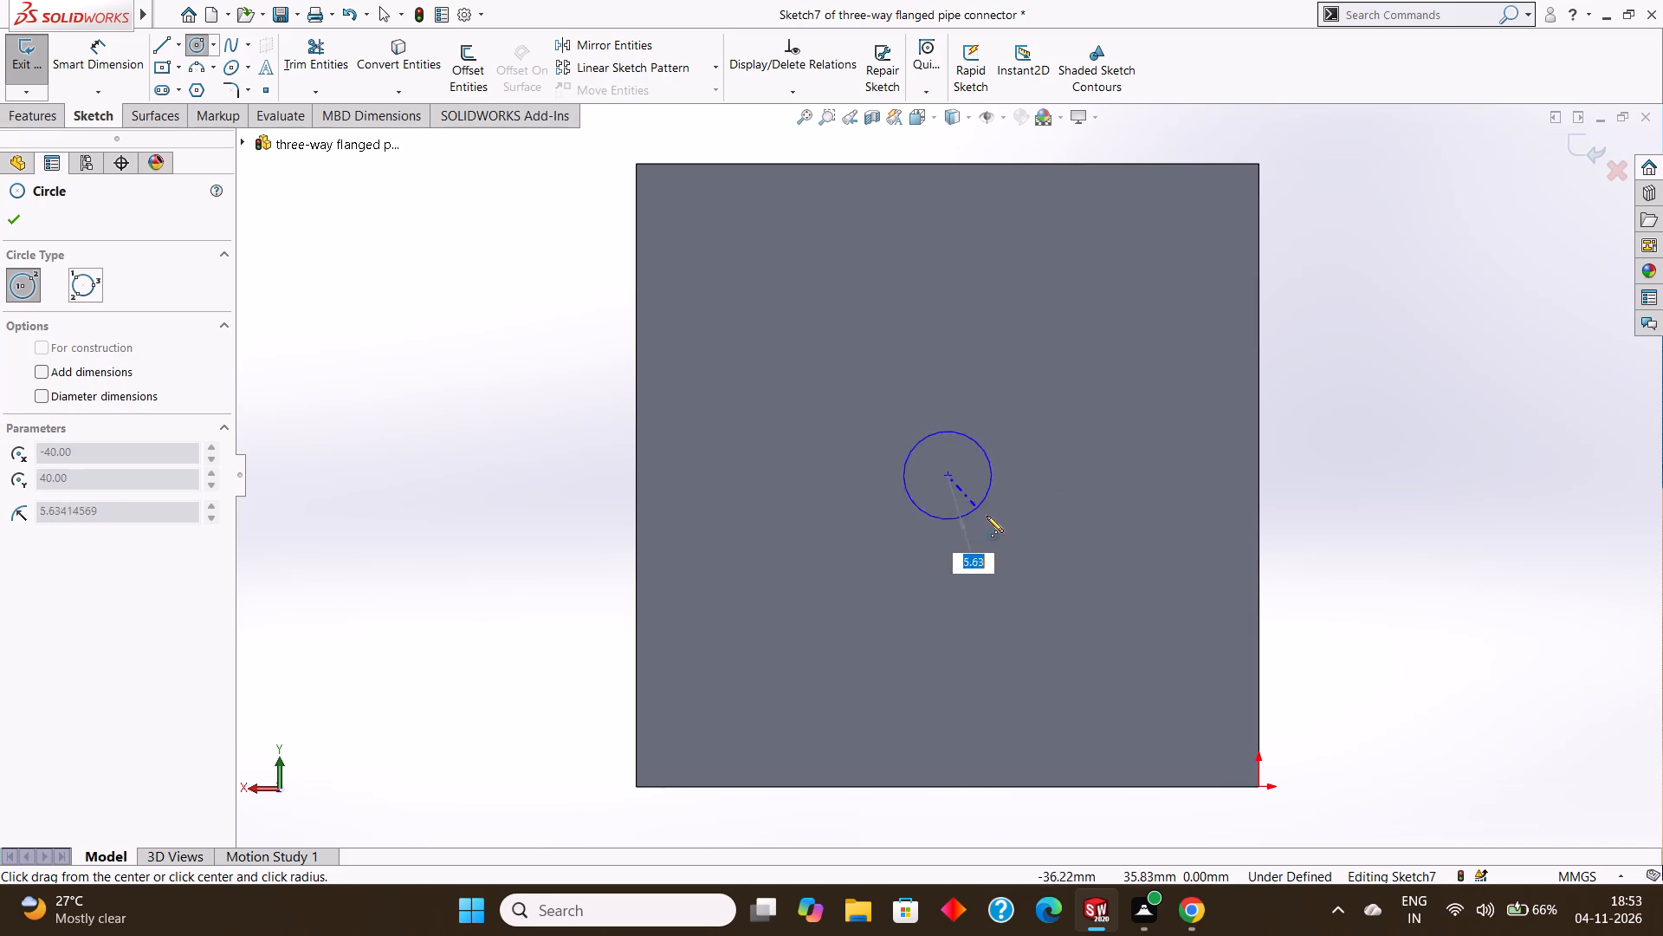
{"action": "left_click_drag", "start_coordinate": [987, 516], "coordinate": [1000, 530]}
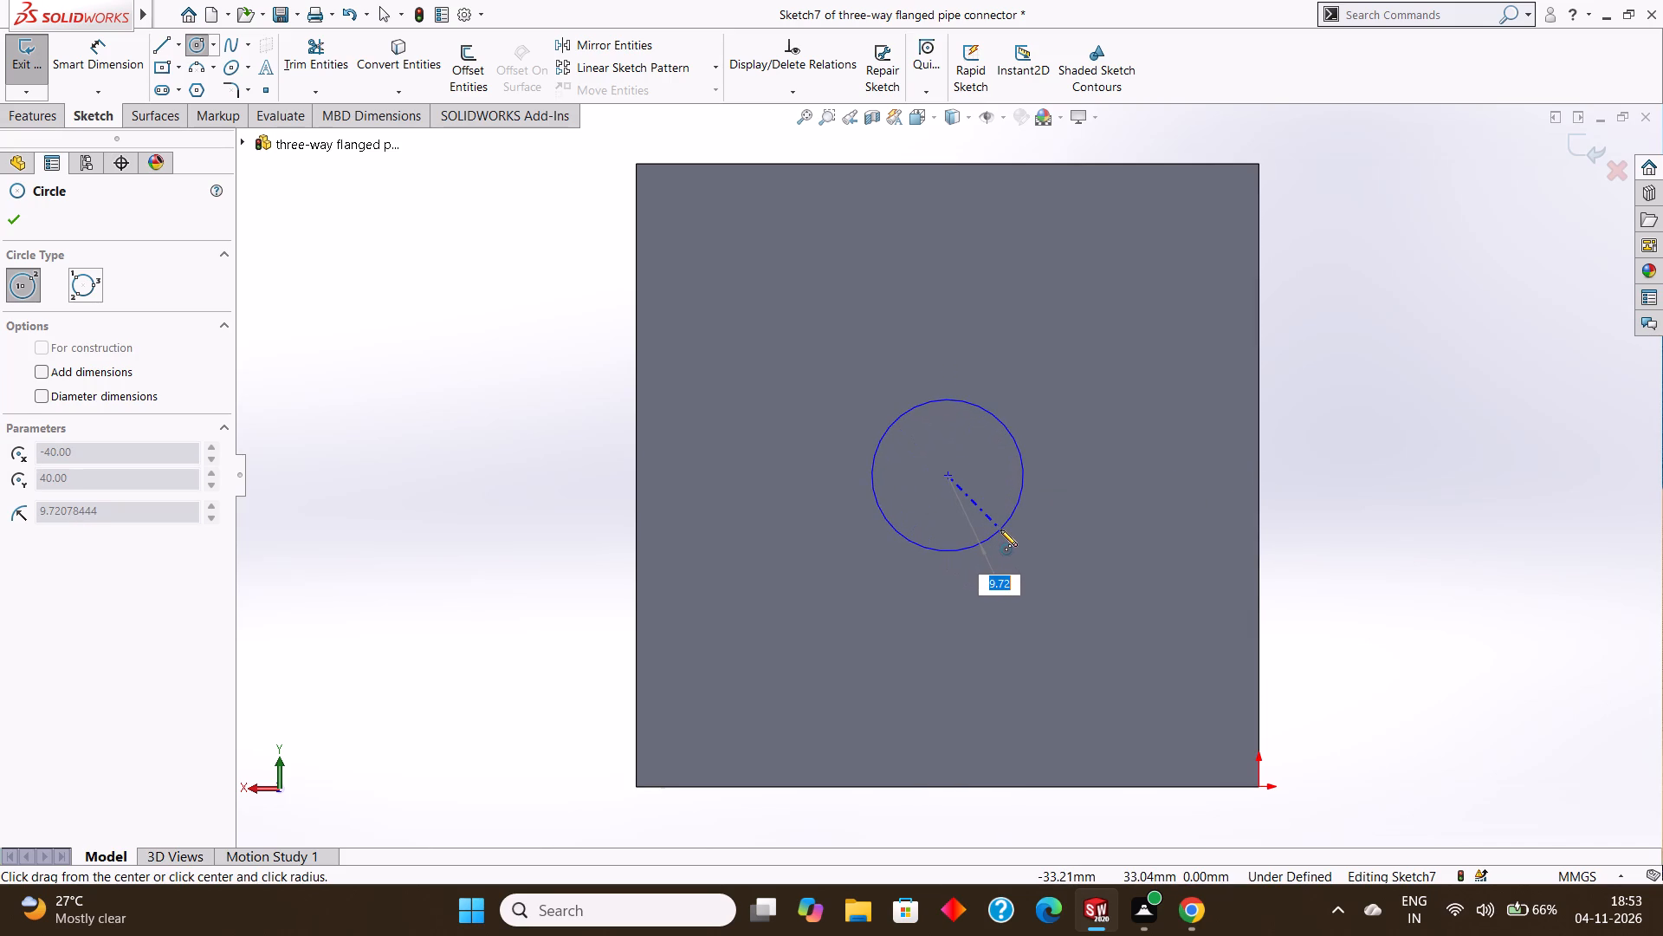
{"action": "left_click_drag", "start_coordinate": [1000, 530], "coordinate": [1006, 530]}
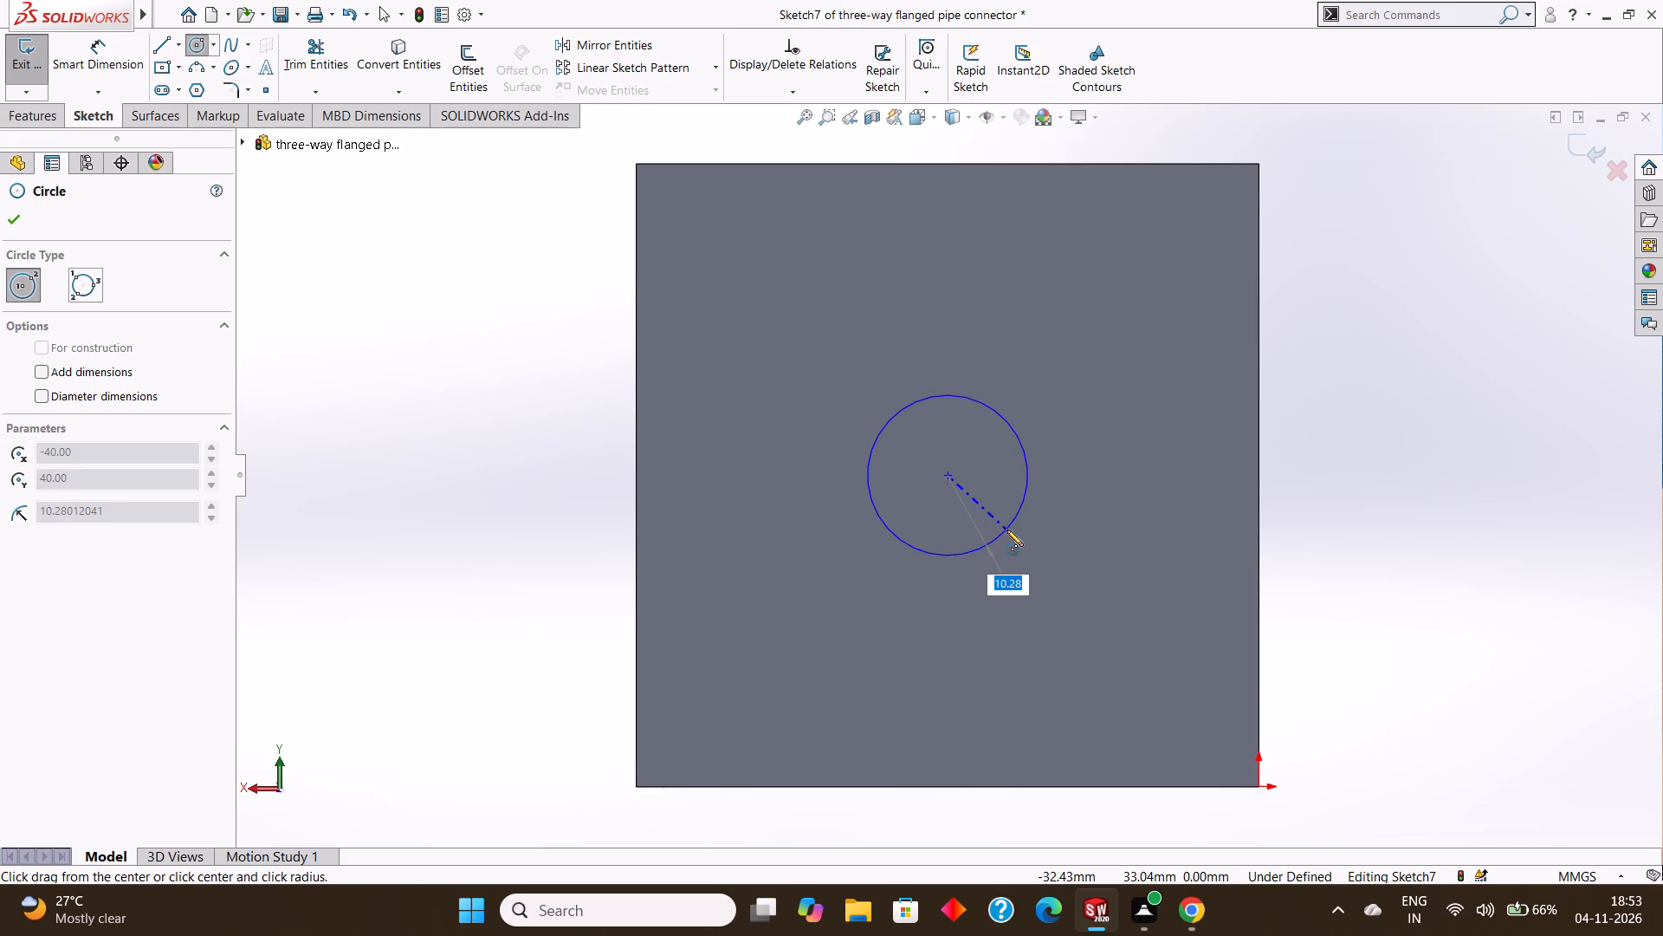
{"action": "left_click_drag", "start_coordinate": [1006, 530], "coordinate": [1009, 530]}
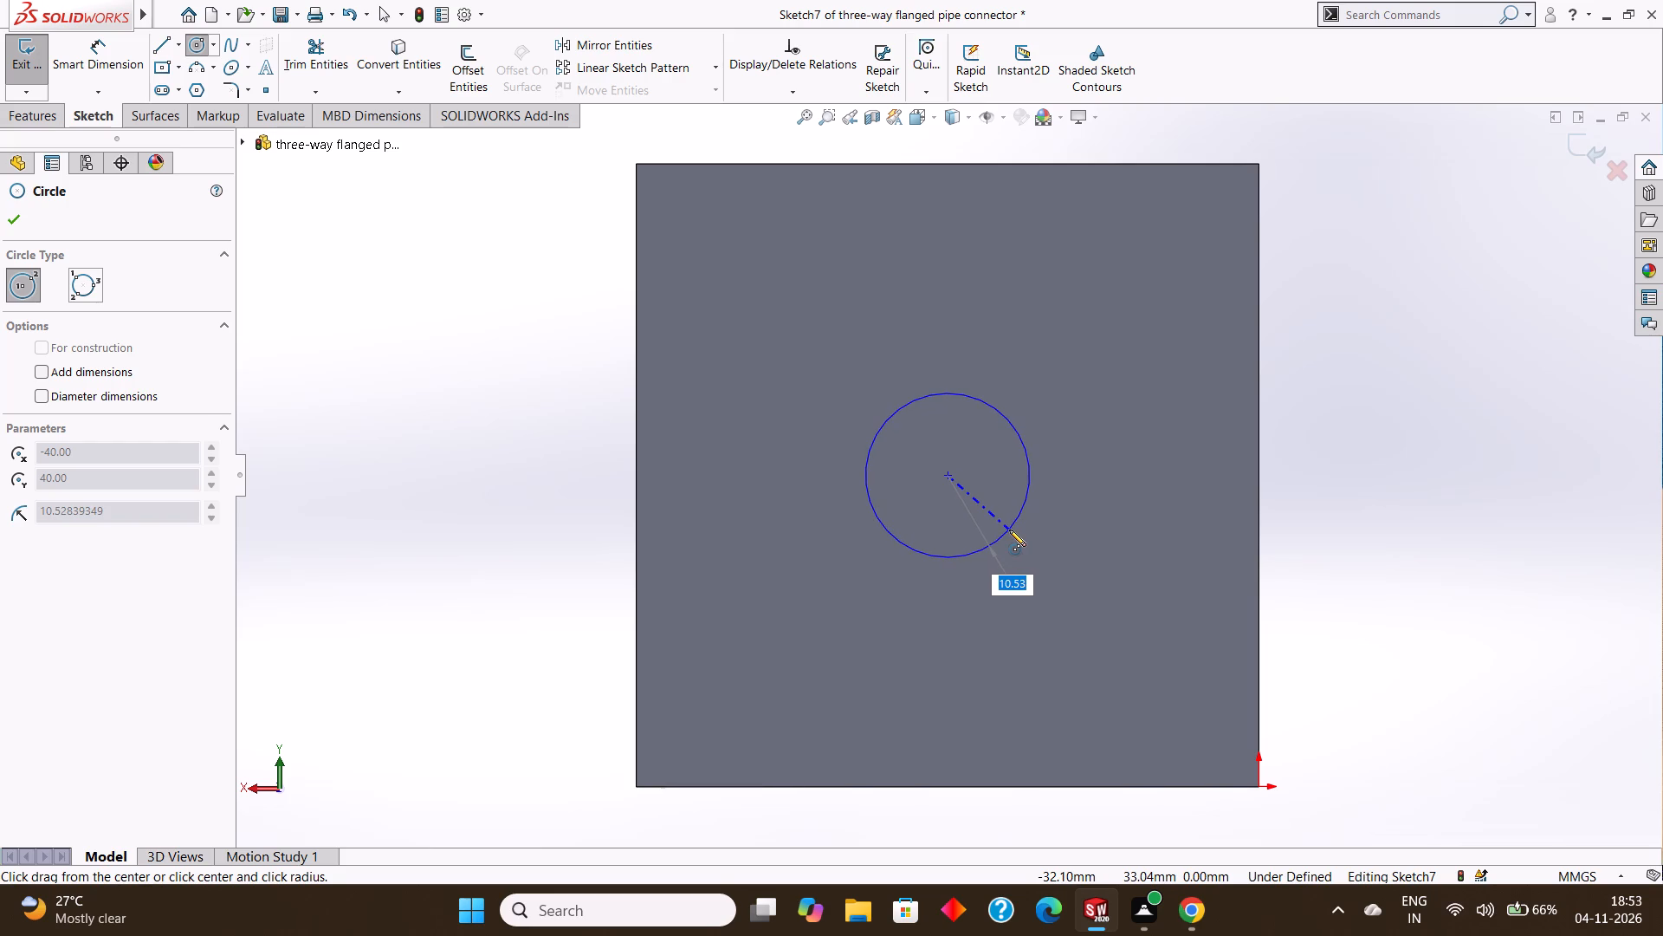
{"action": "left_click_drag", "start_coordinate": [1009, 530], "coordinate": [1013, 530]}
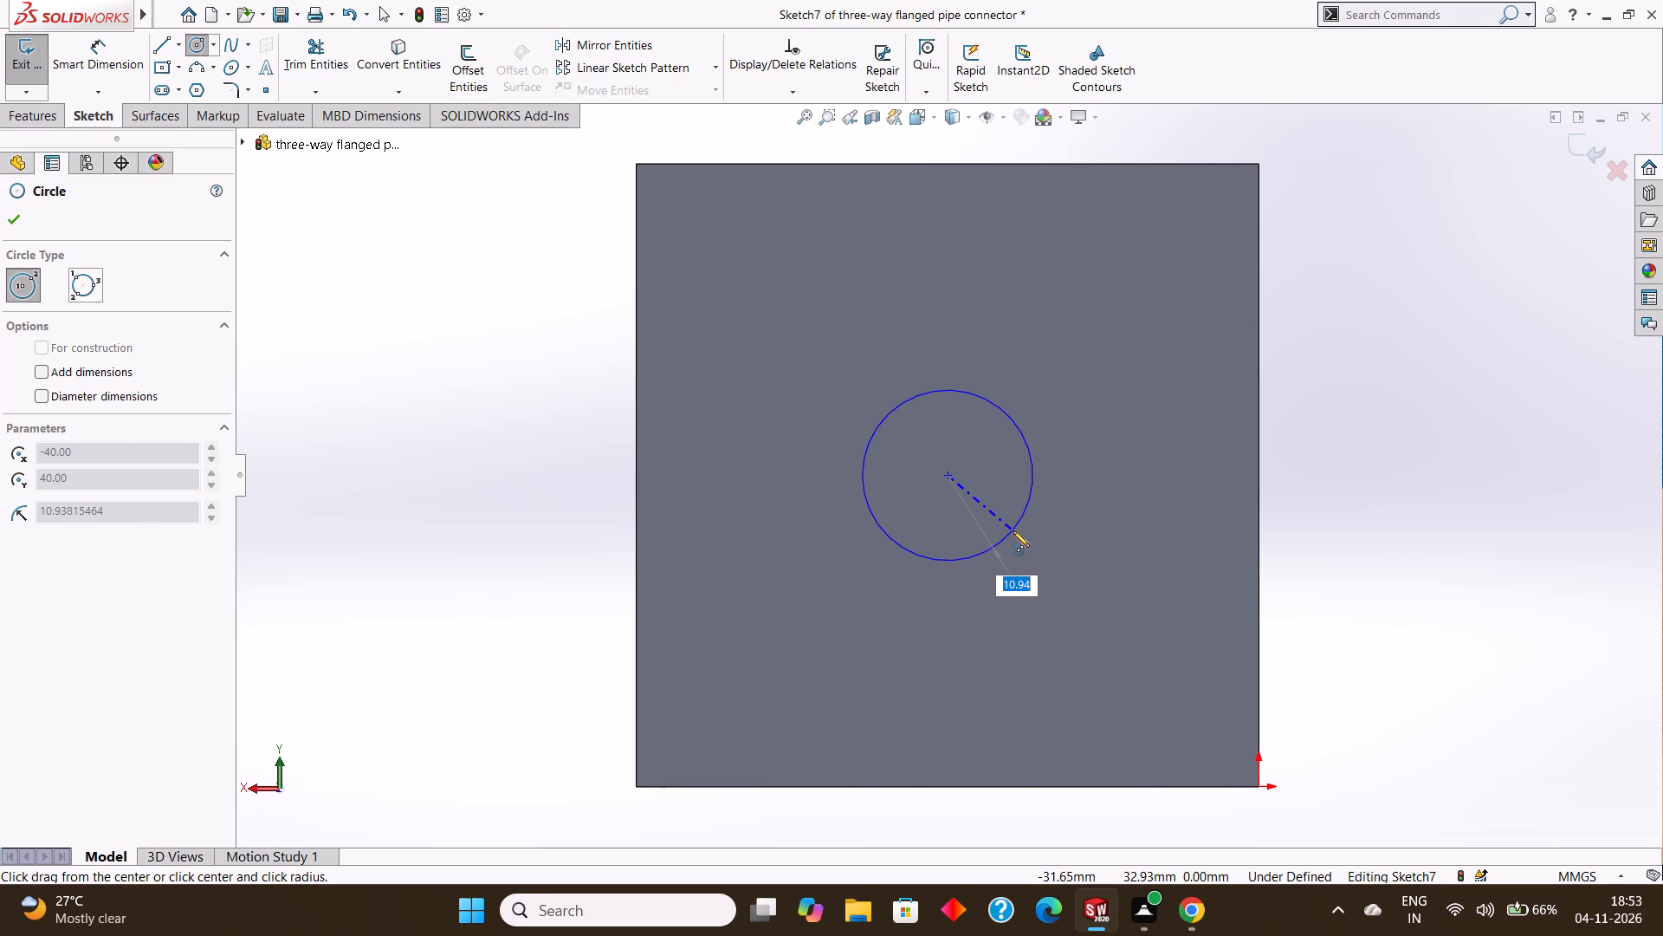
{"action": "left_click_drag", "start_coordinate": [1013, 530], "coordinate": [1017, 530]}
{"action": "left_click", "coordinate": [13, 218]}
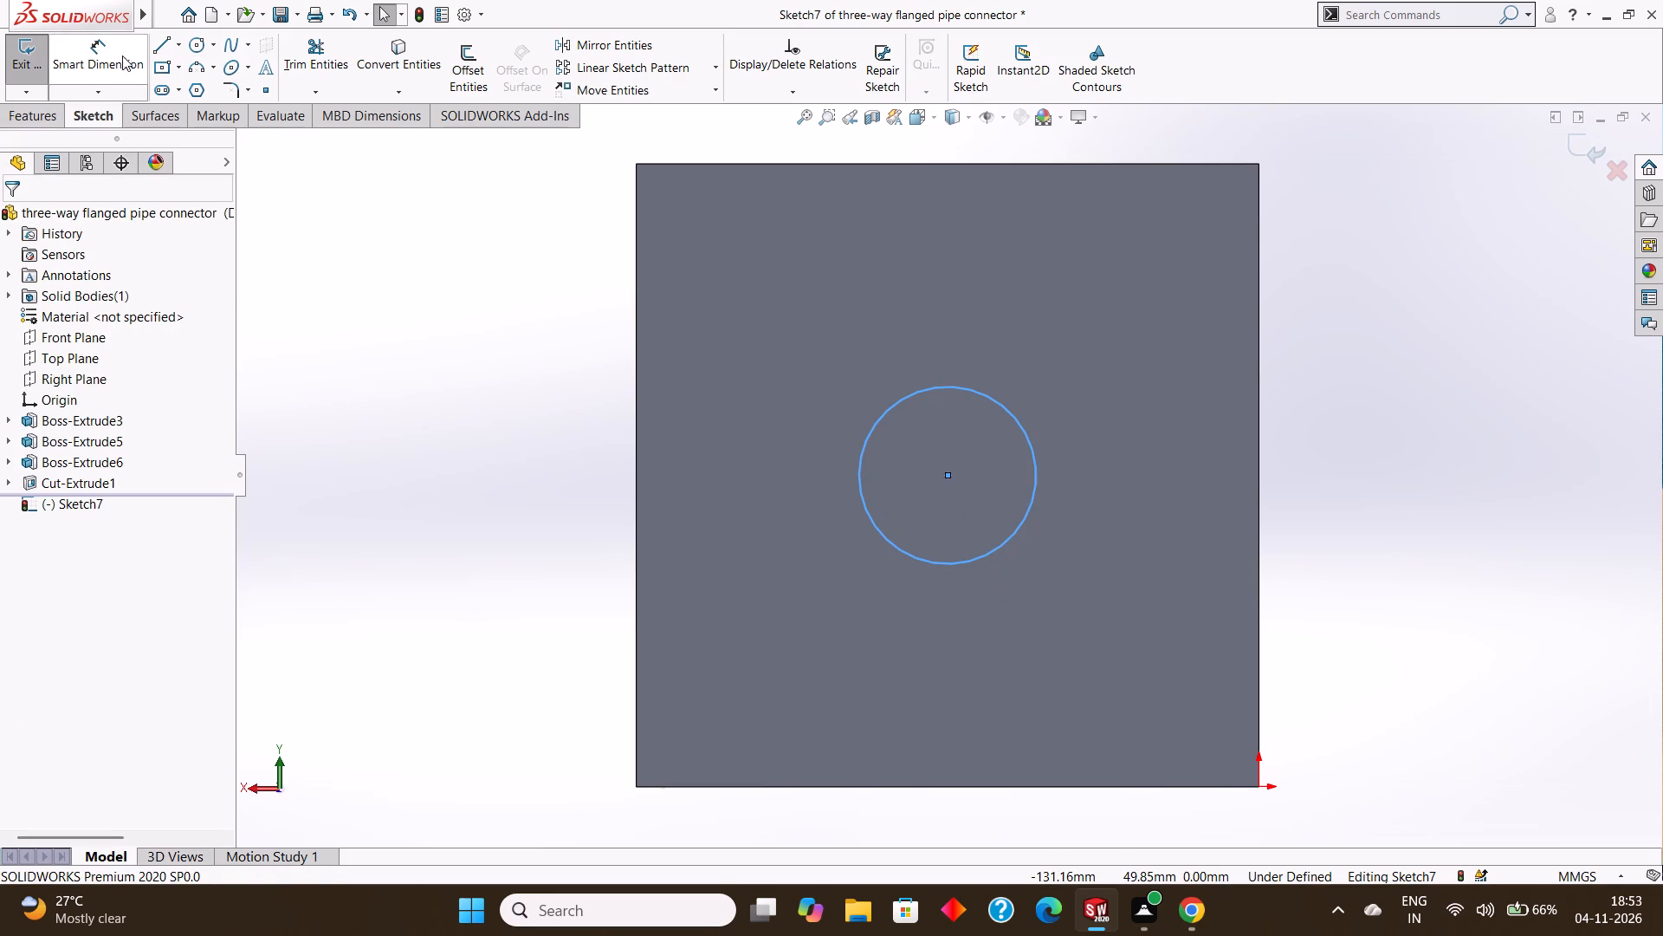
Dimension the circle on the flange's bottom face with a diameter of 30 mm.
{"action": "left_click", "coordinate": [113, 52]}
{"action": "left_click", "coordinate": [935, 395]}
{"action": "left_click", "coordinate": [935, 388]}
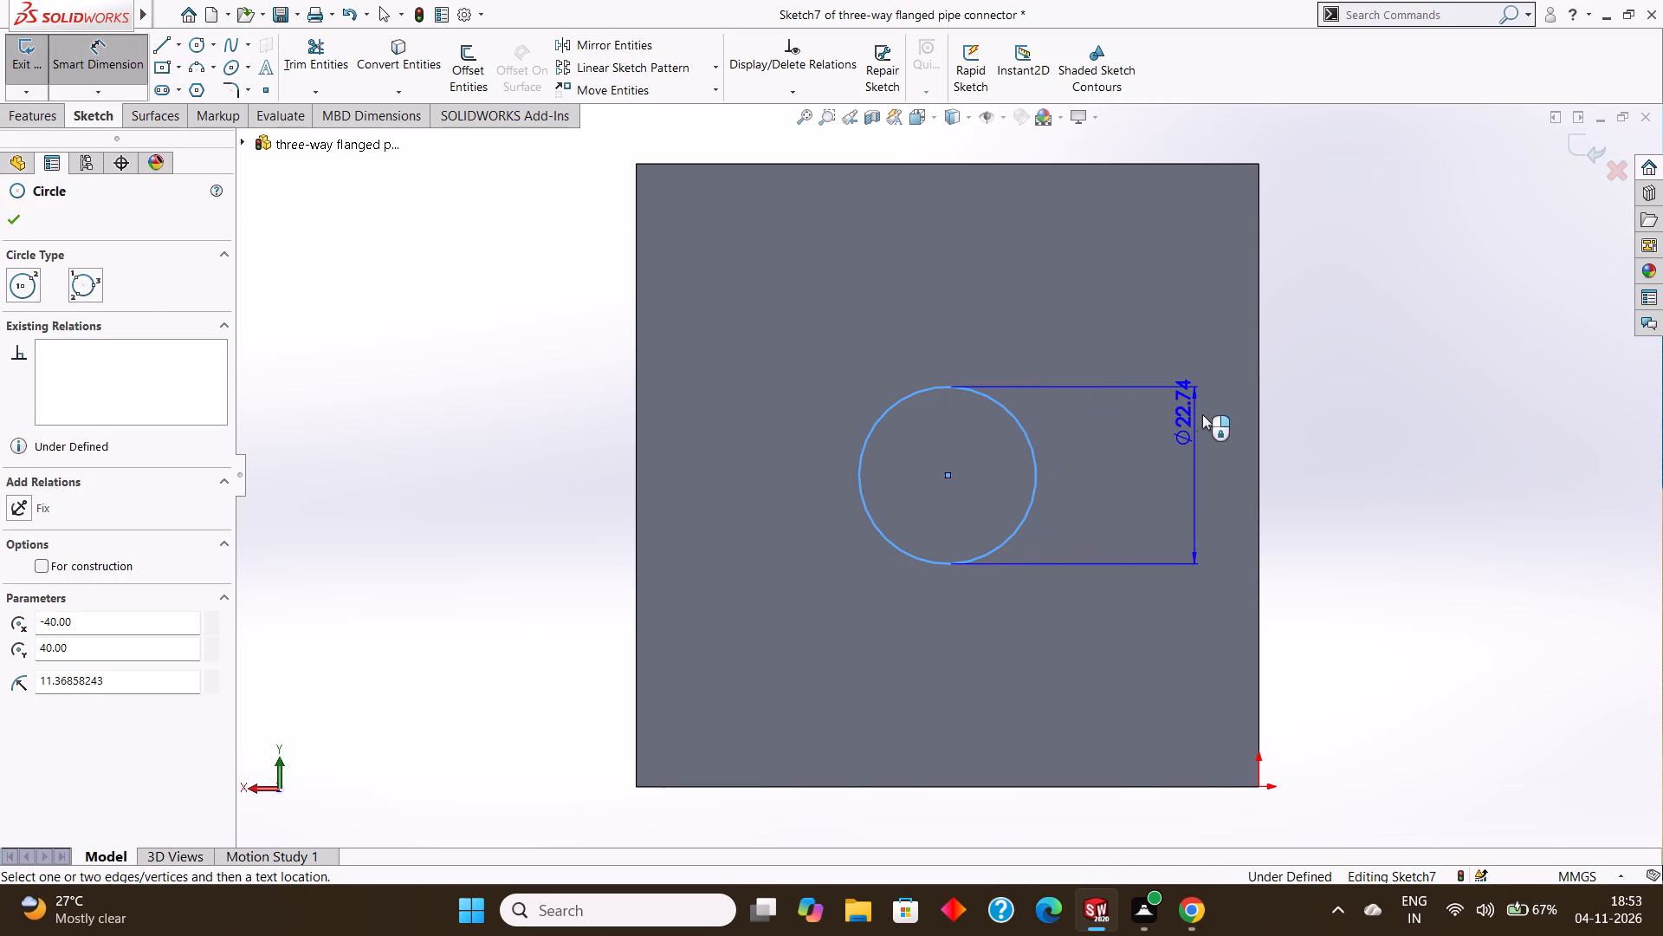
{"action": "left_click", "coordinate": [1203, 415]}
{"action": "type", "text": "30"}
{"action": "key", "text": "Return"}
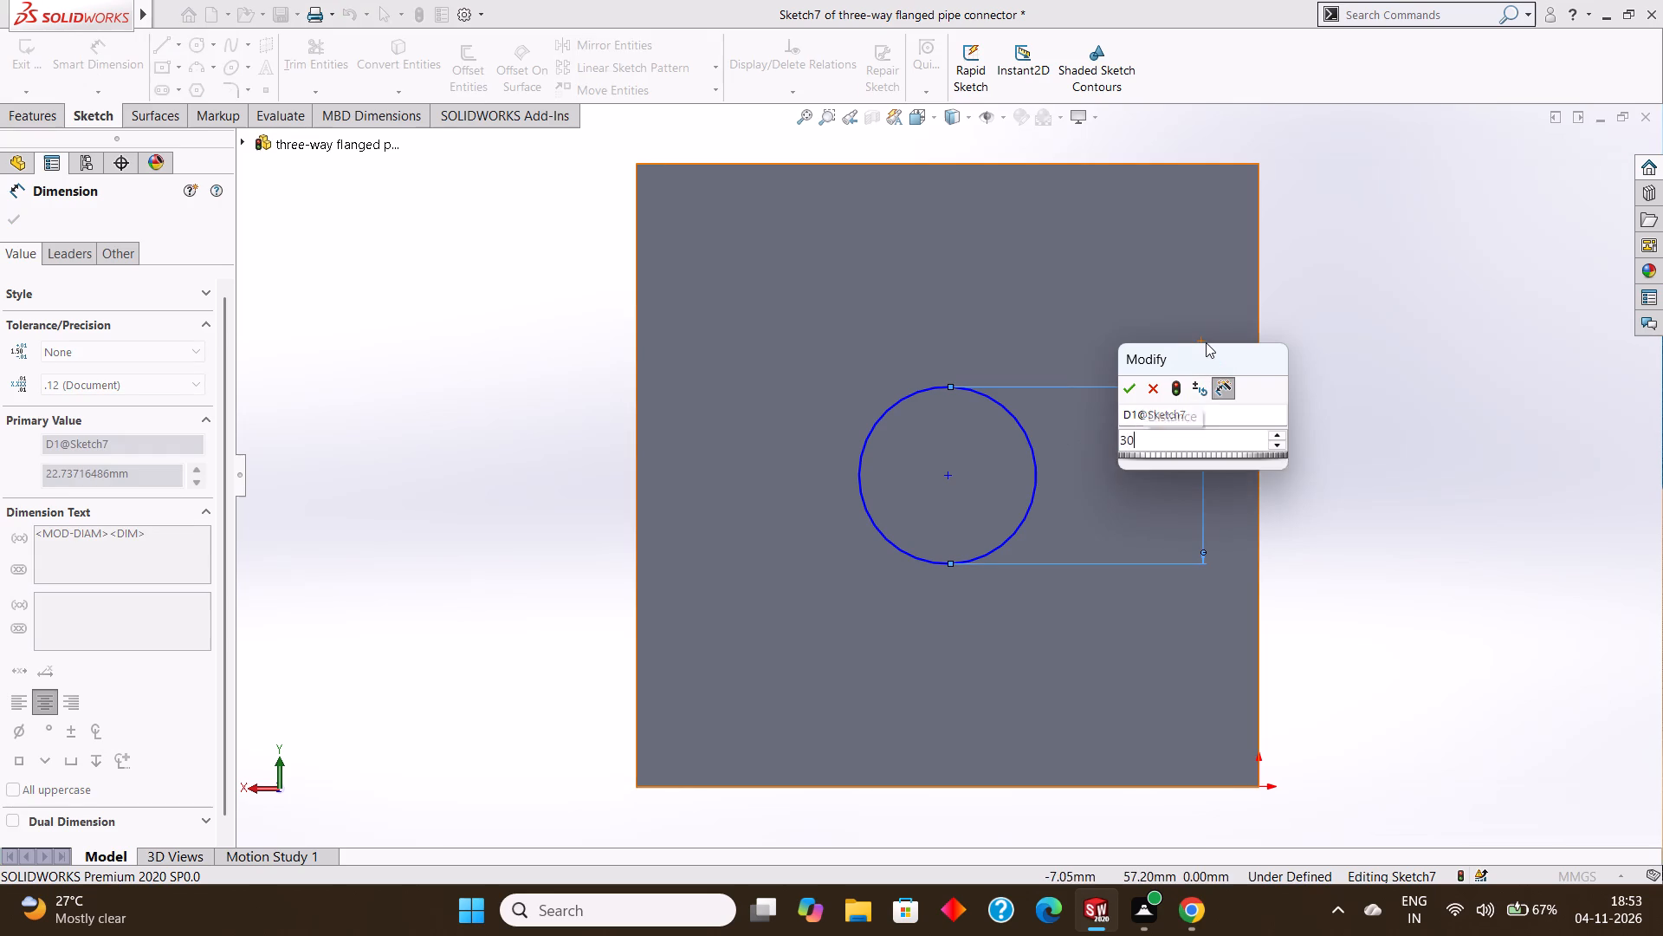
{"action": "left_click", "coordinate": [16, 224]}
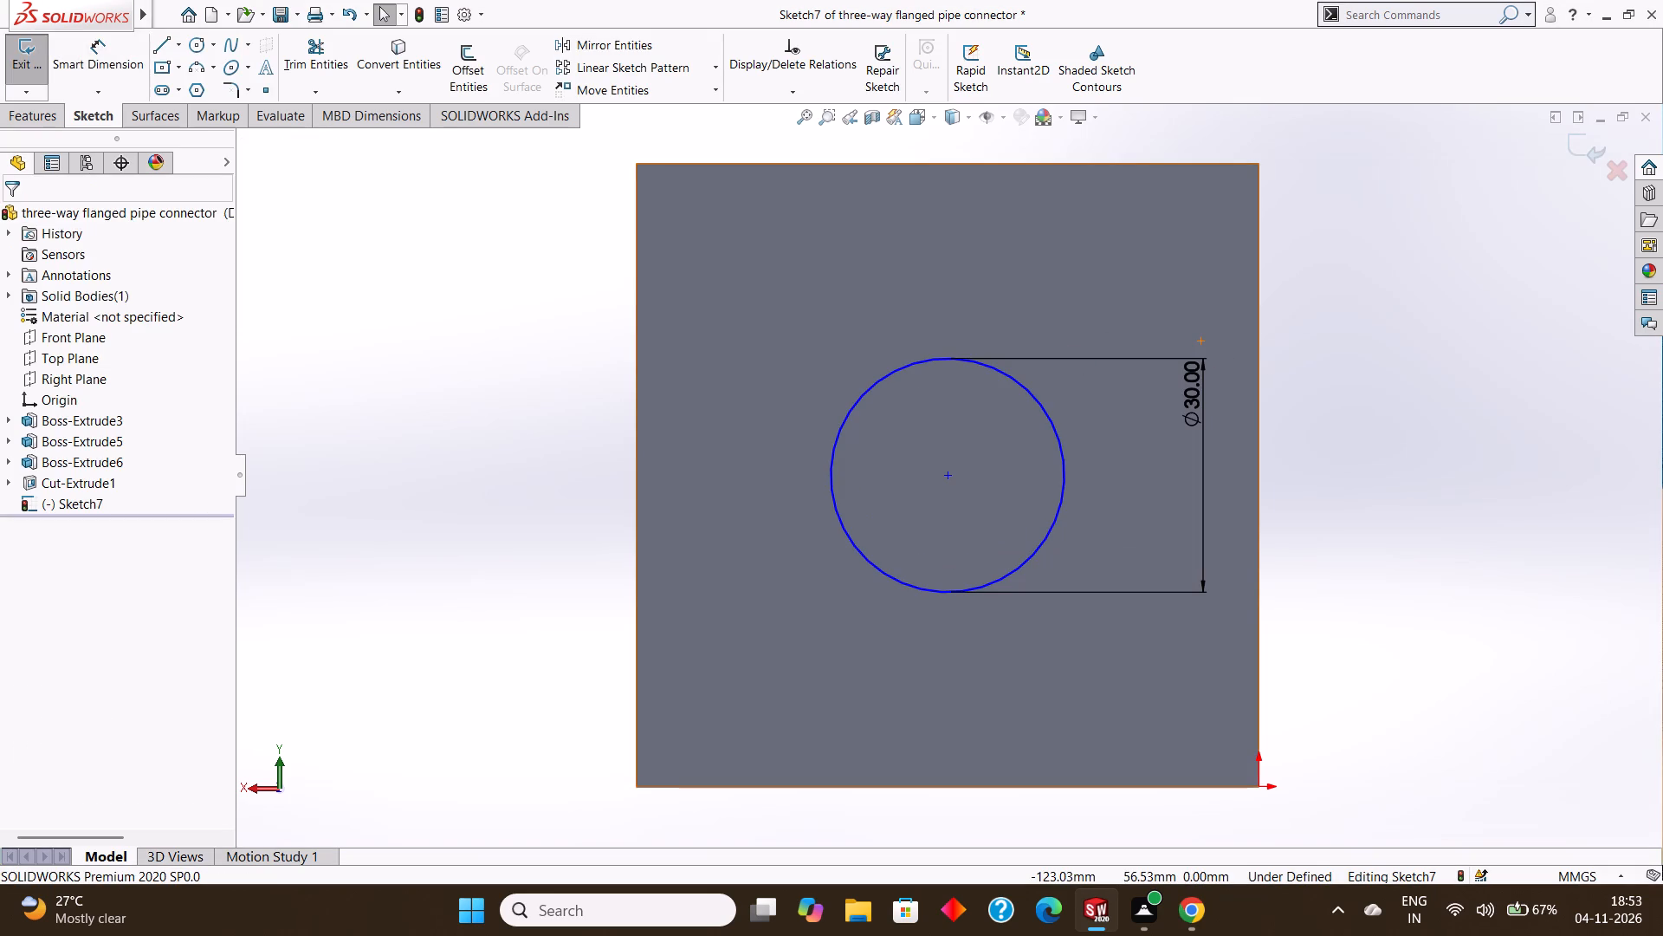
Cut the 30 mm circle from the flange's bottom face up into the part as a blind 35 mm extruded cut.
{"action": "left_click", "coordinate": [34, 120]}
{"action": "left_click", "coordinate": [309, 62]}
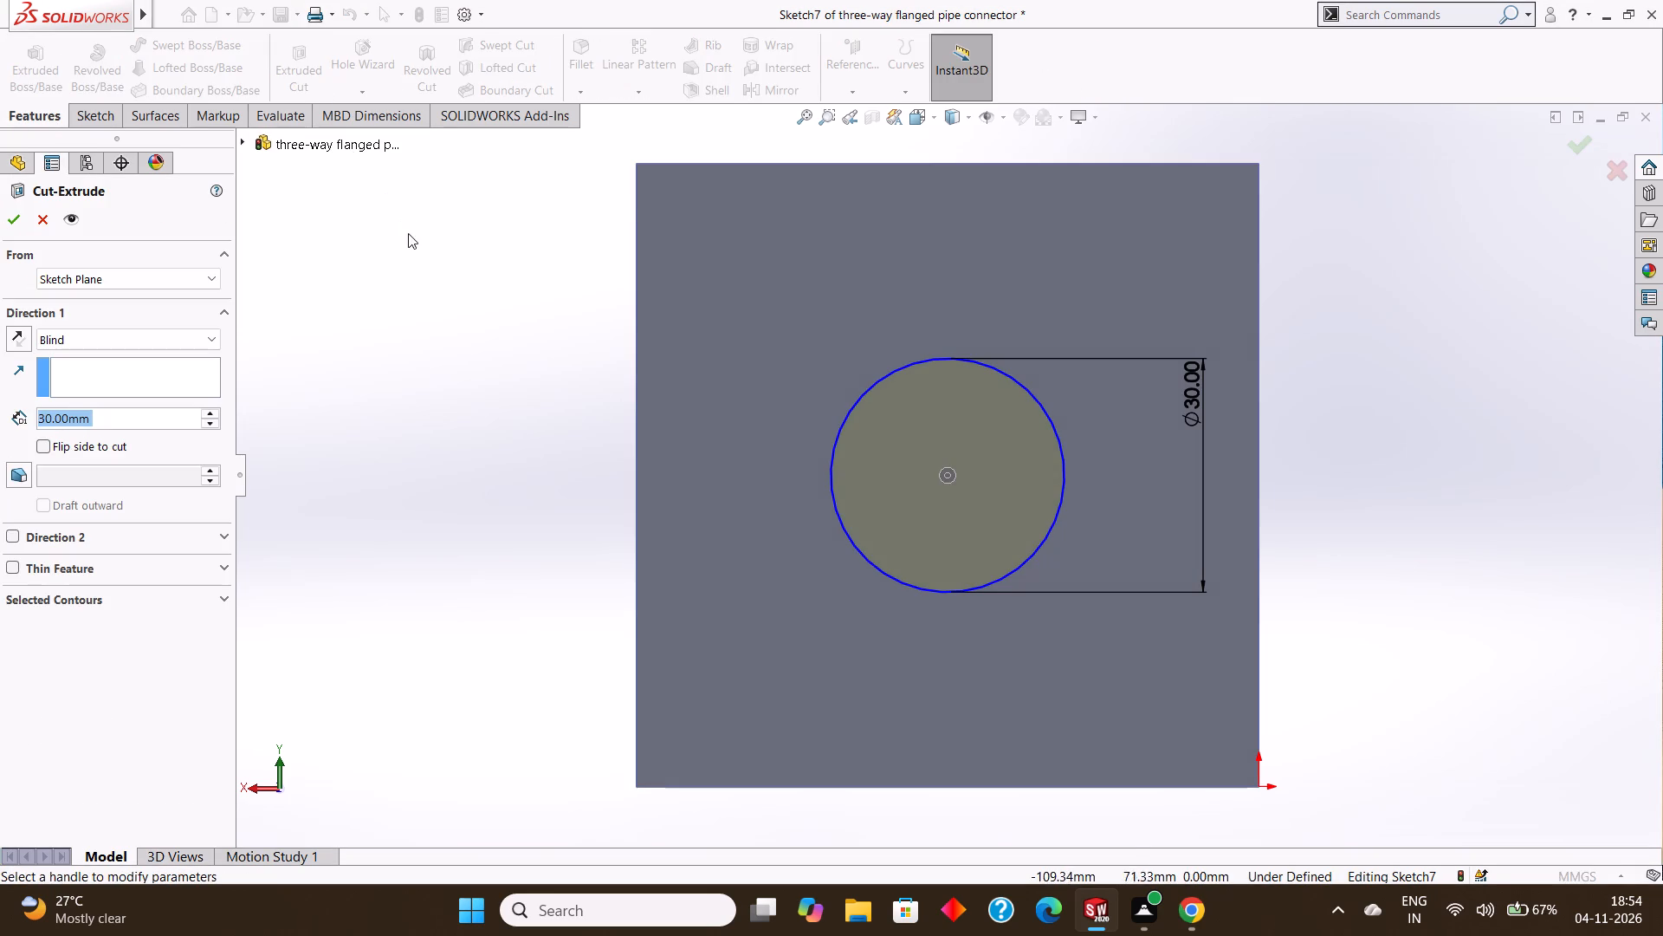
{"action": "middle_click_drag", "start_coordinate": [409, 234], "coordinate": [411, 348]}
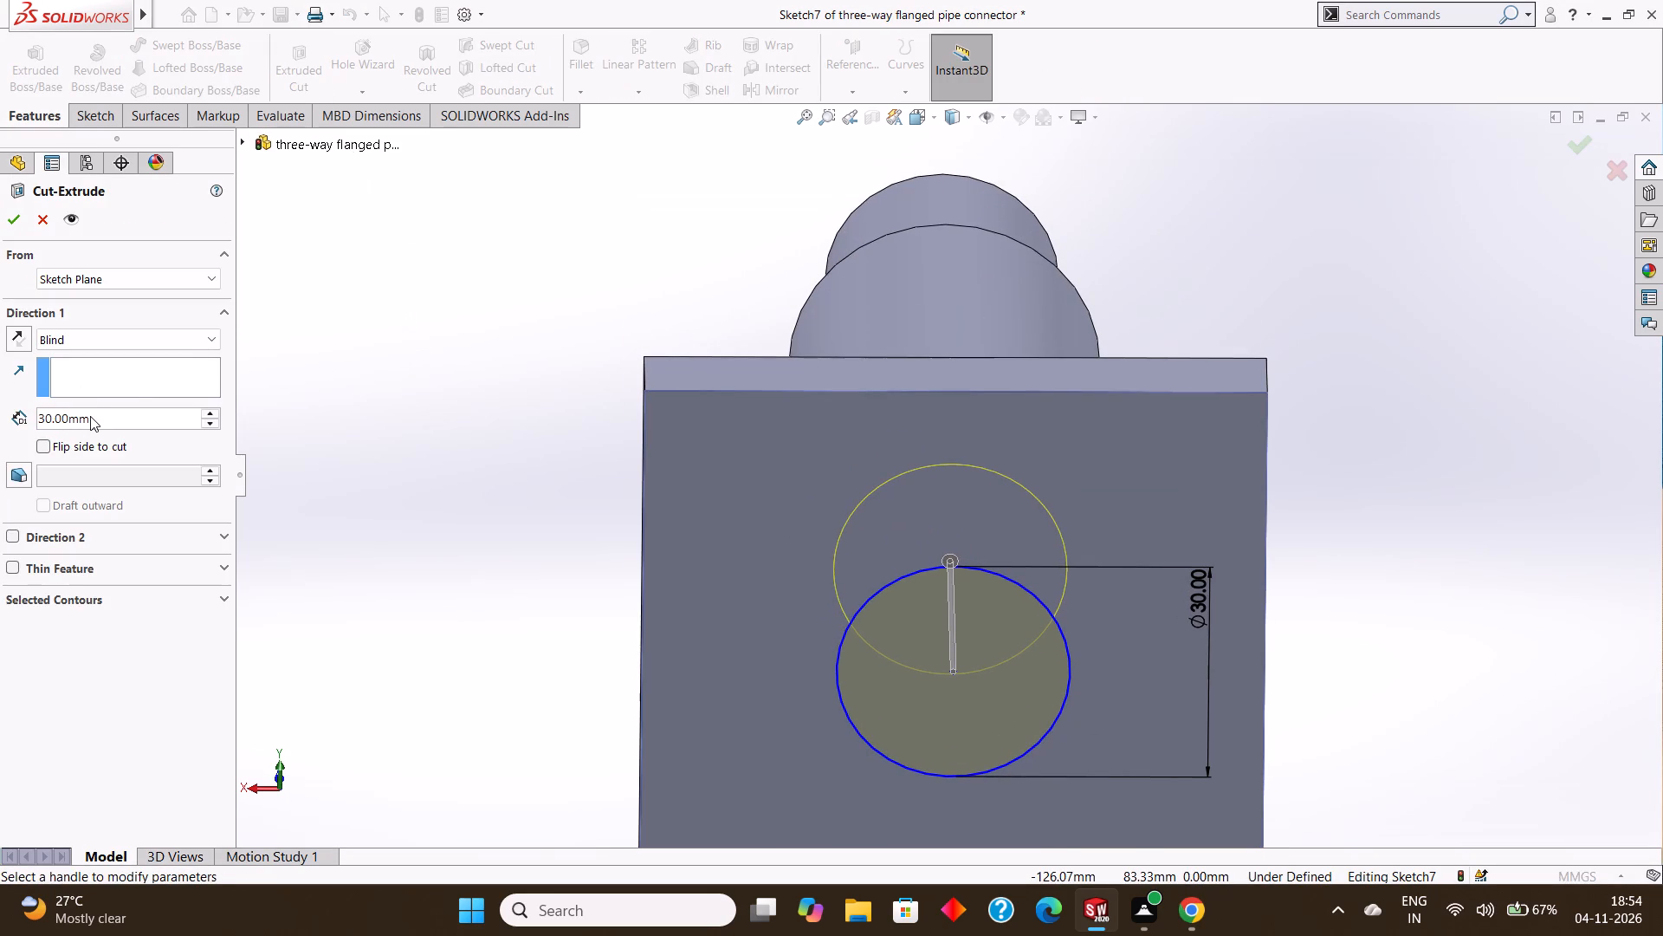
{"action": "left_click", "coordinate": [103, 413]}
{"action": "left_click_drag", "start_coordinate": [114, 415], "coordinate": [35, 406]}
{"action": "type", "text": "35"}
{"action": "key", "text": "Return"}
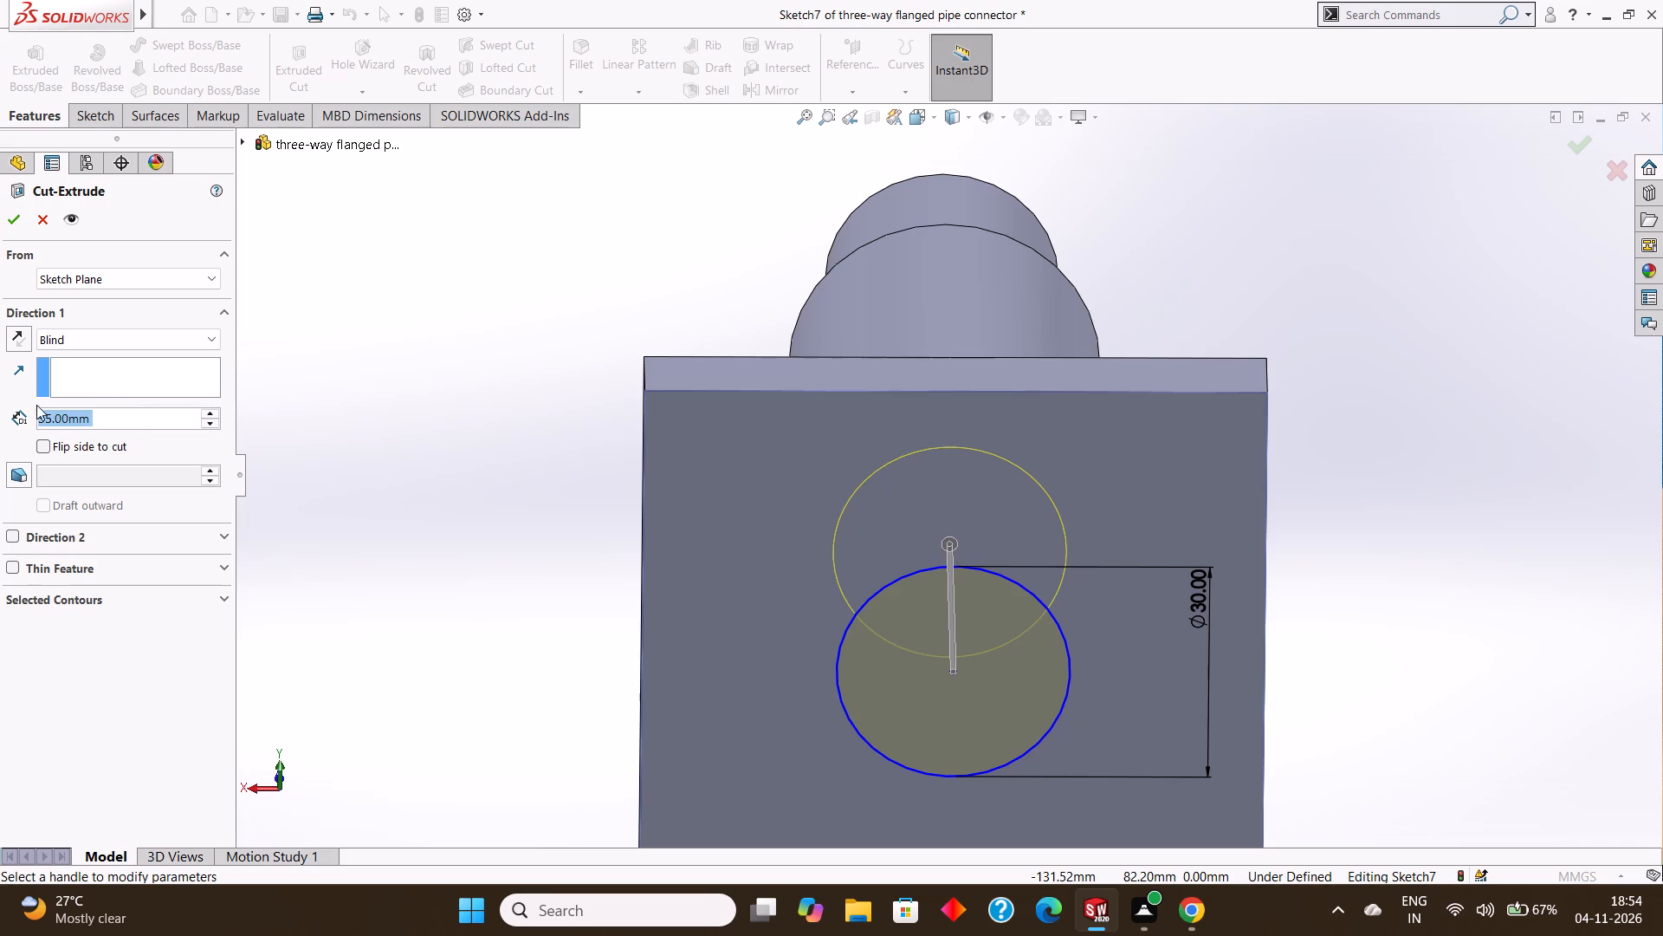
{"action": "left_click", "coordinate": [5, 212]}
{"action": "left_click", "coordinate": [490, 360]}
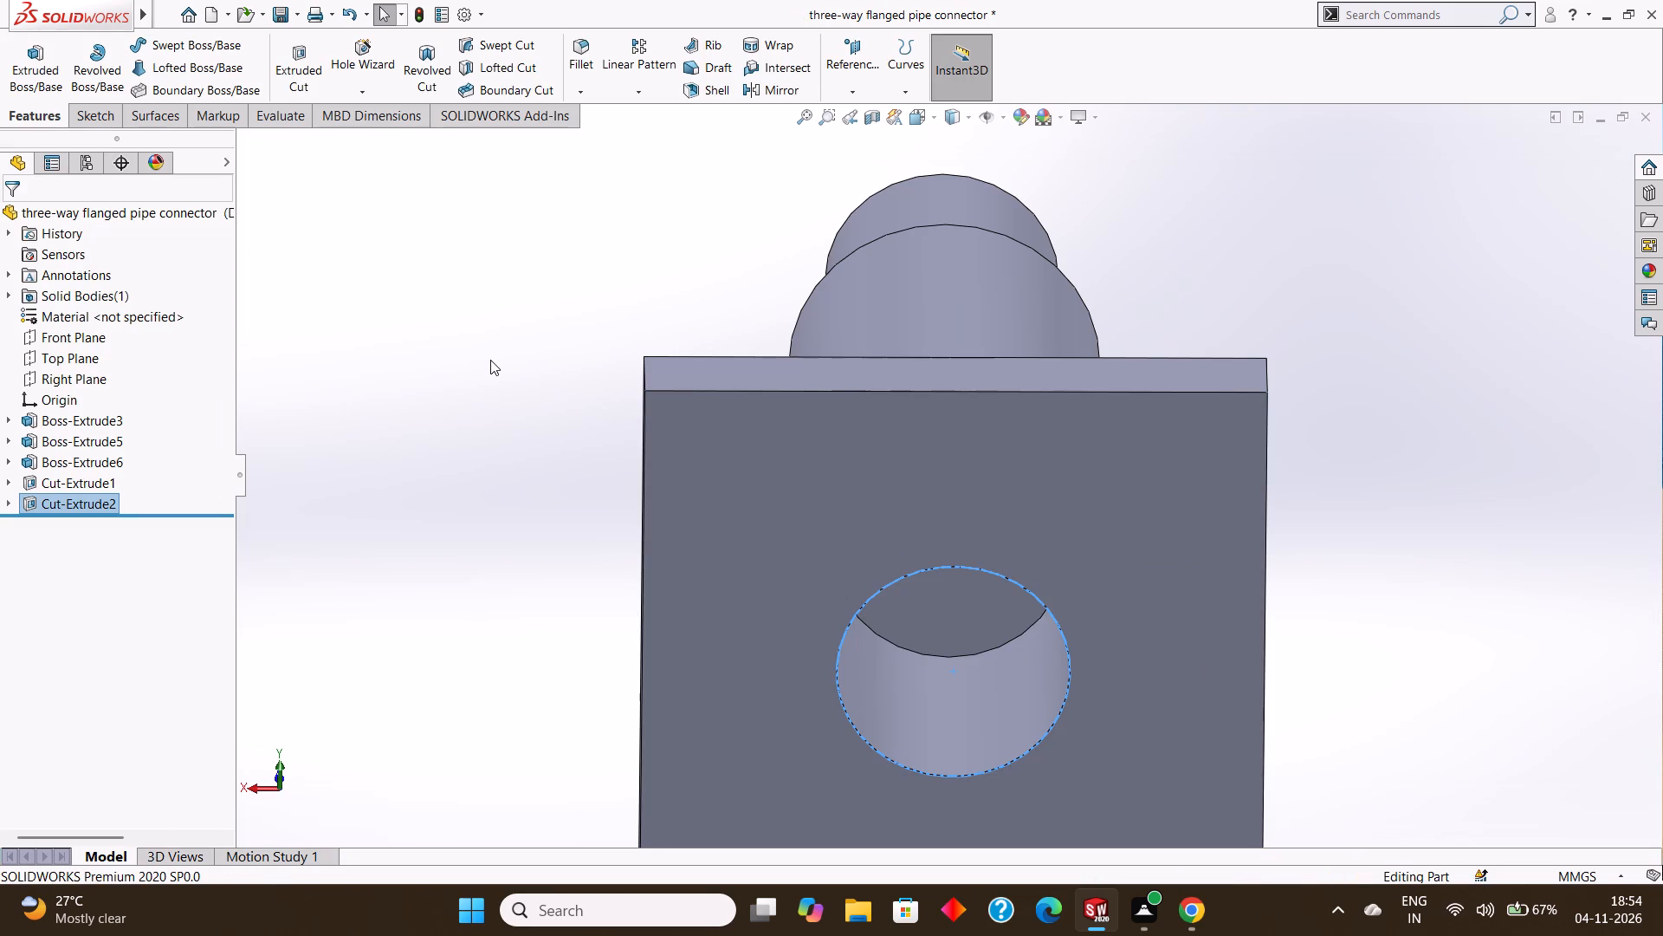
Sketch a circle of about 11.6 mm radius on the inner end face of the 30 mm bore, concentric with the bore.
{"action": "middle_click_drag", "start_coordinate": [488, 364], "coordinate": [476, 307]}
{"action": "middle_click_drag", "start_coordinate": [498, 411], "coordinate": [511, 358]}
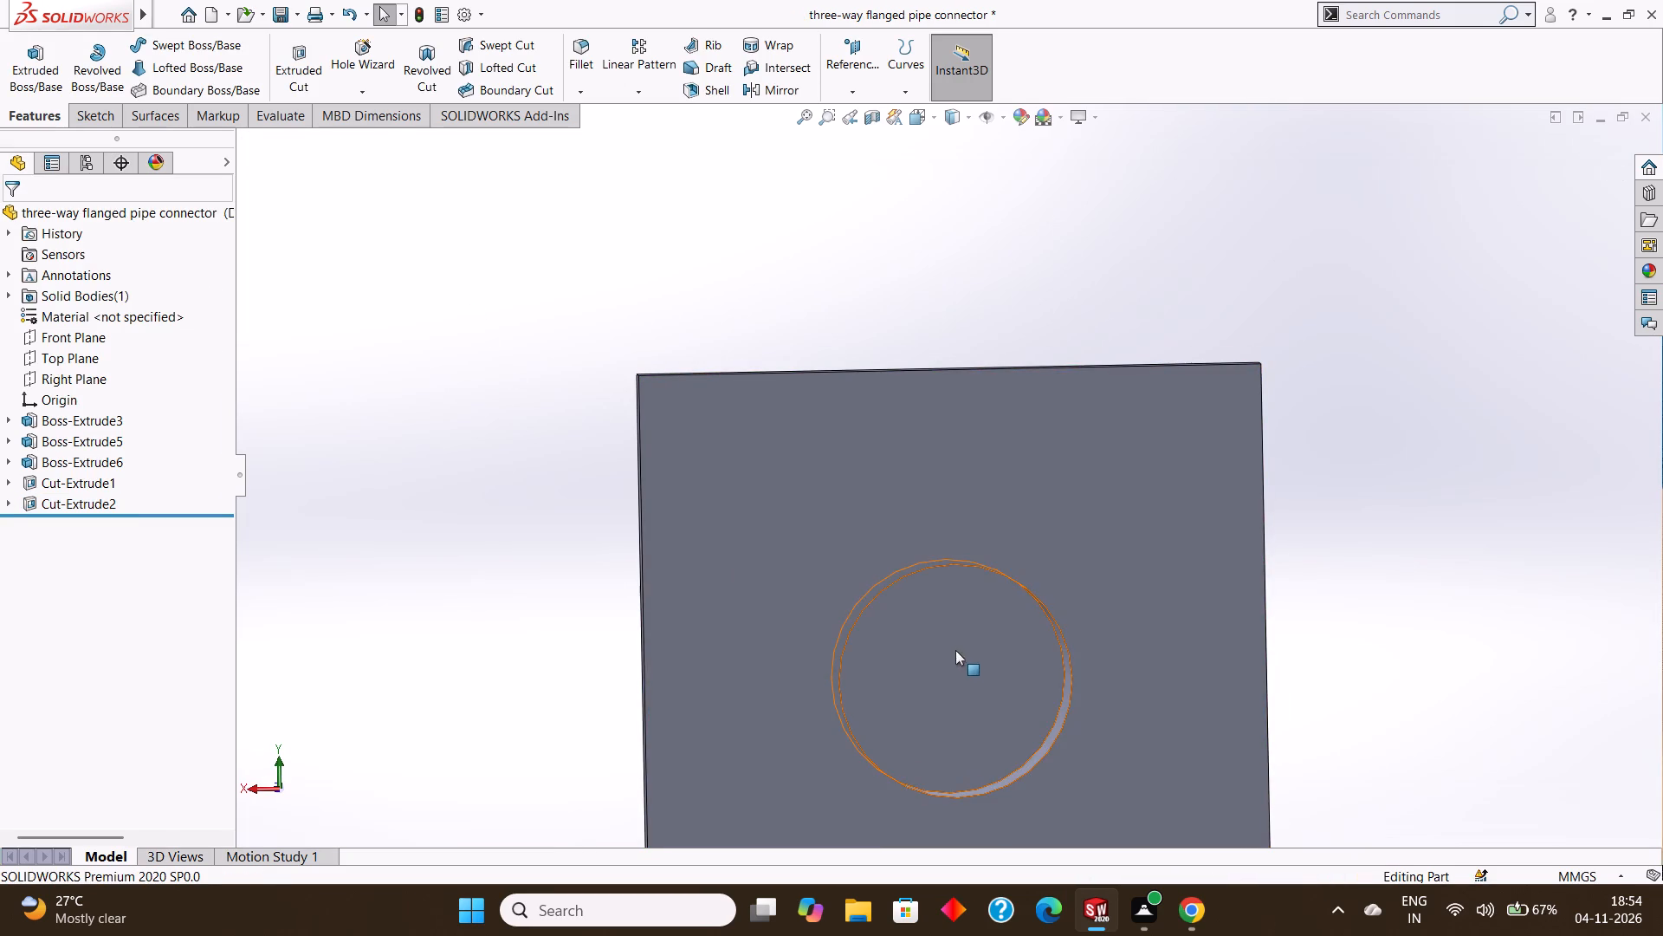
{"action": "left_click", "coordinate": [955, 650]}
{"action": "left_click", "coordinate": [1029, 597]}
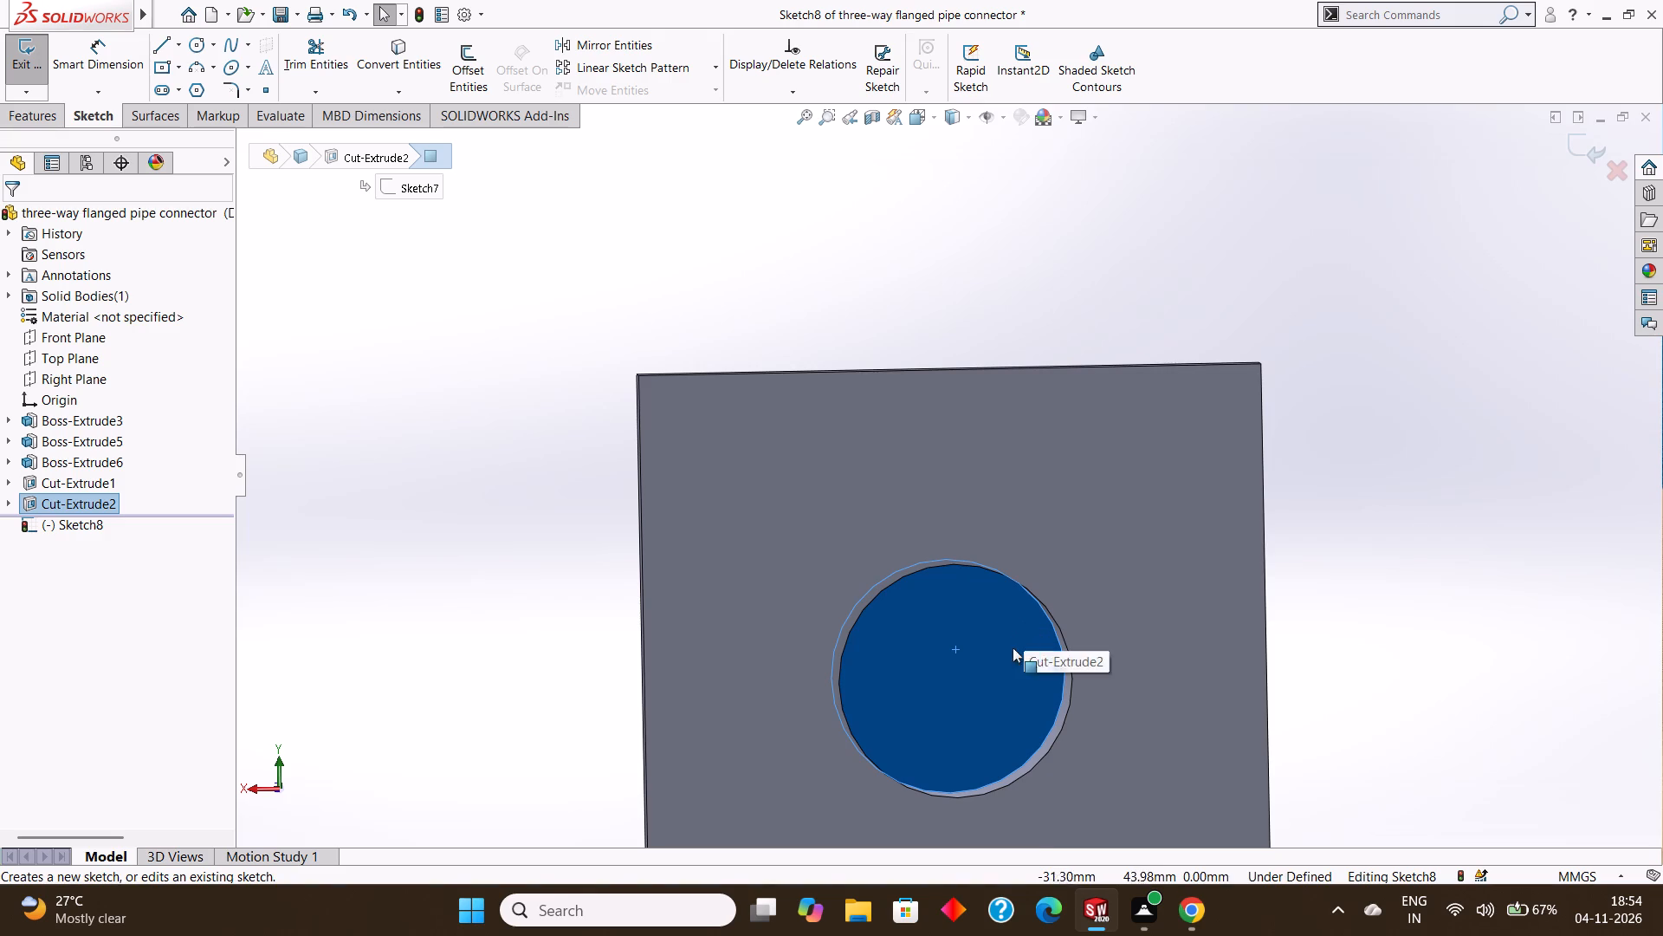
{"action": "key", "text": "ctrl+8"}
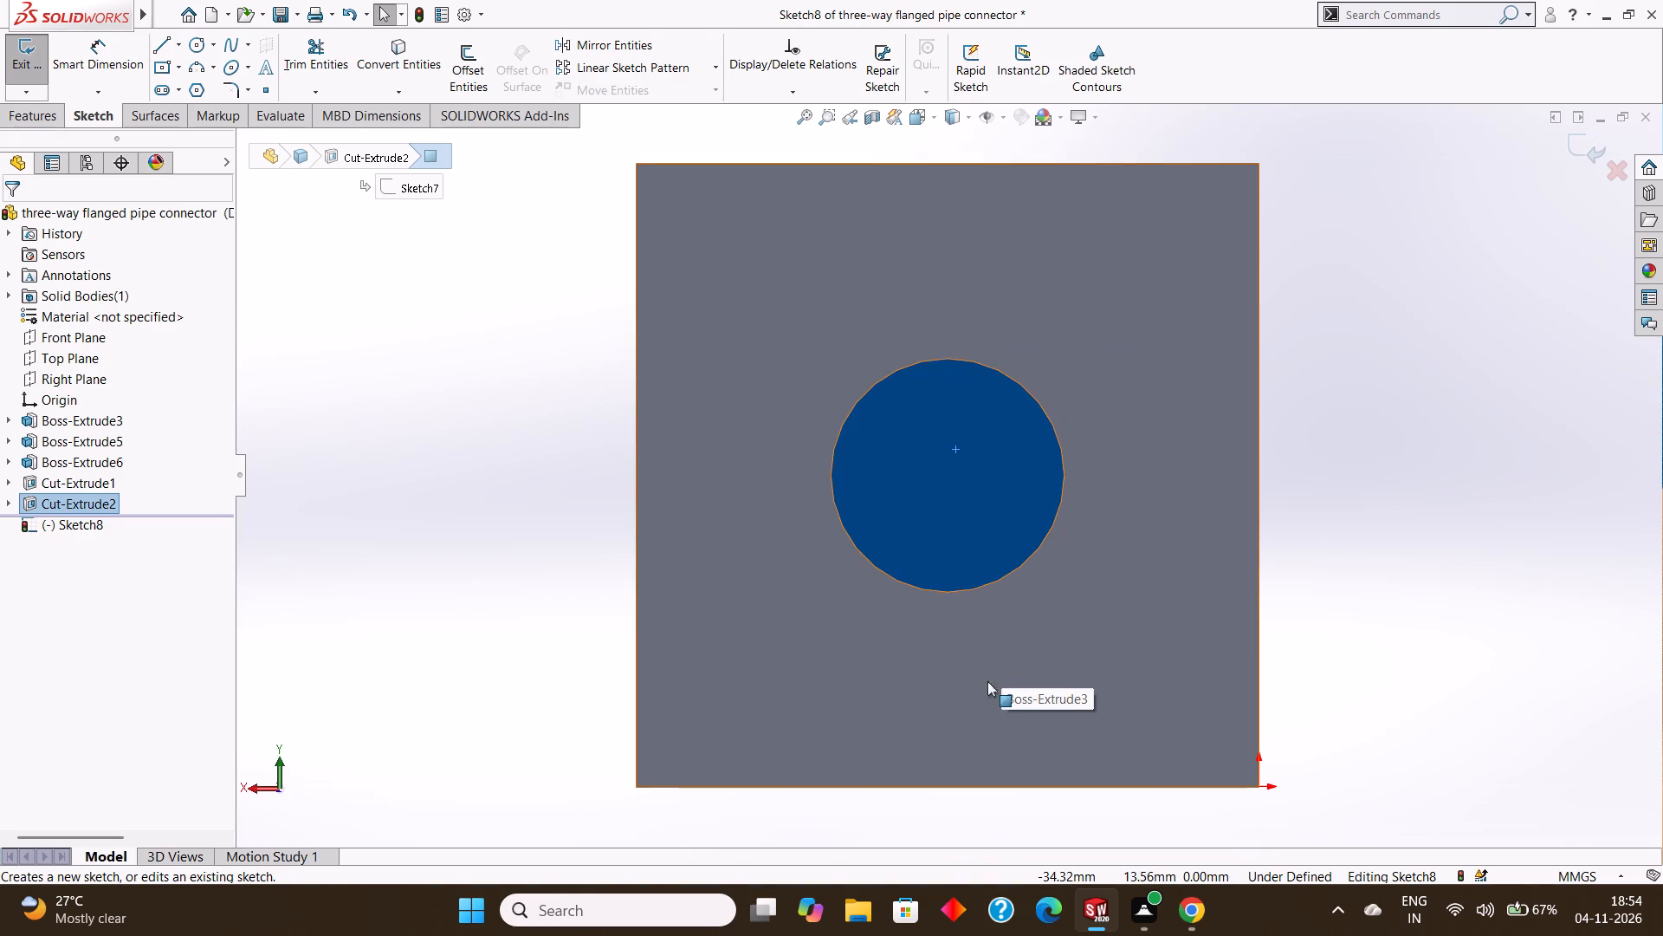
{"action": "key", "text": "Escape"}
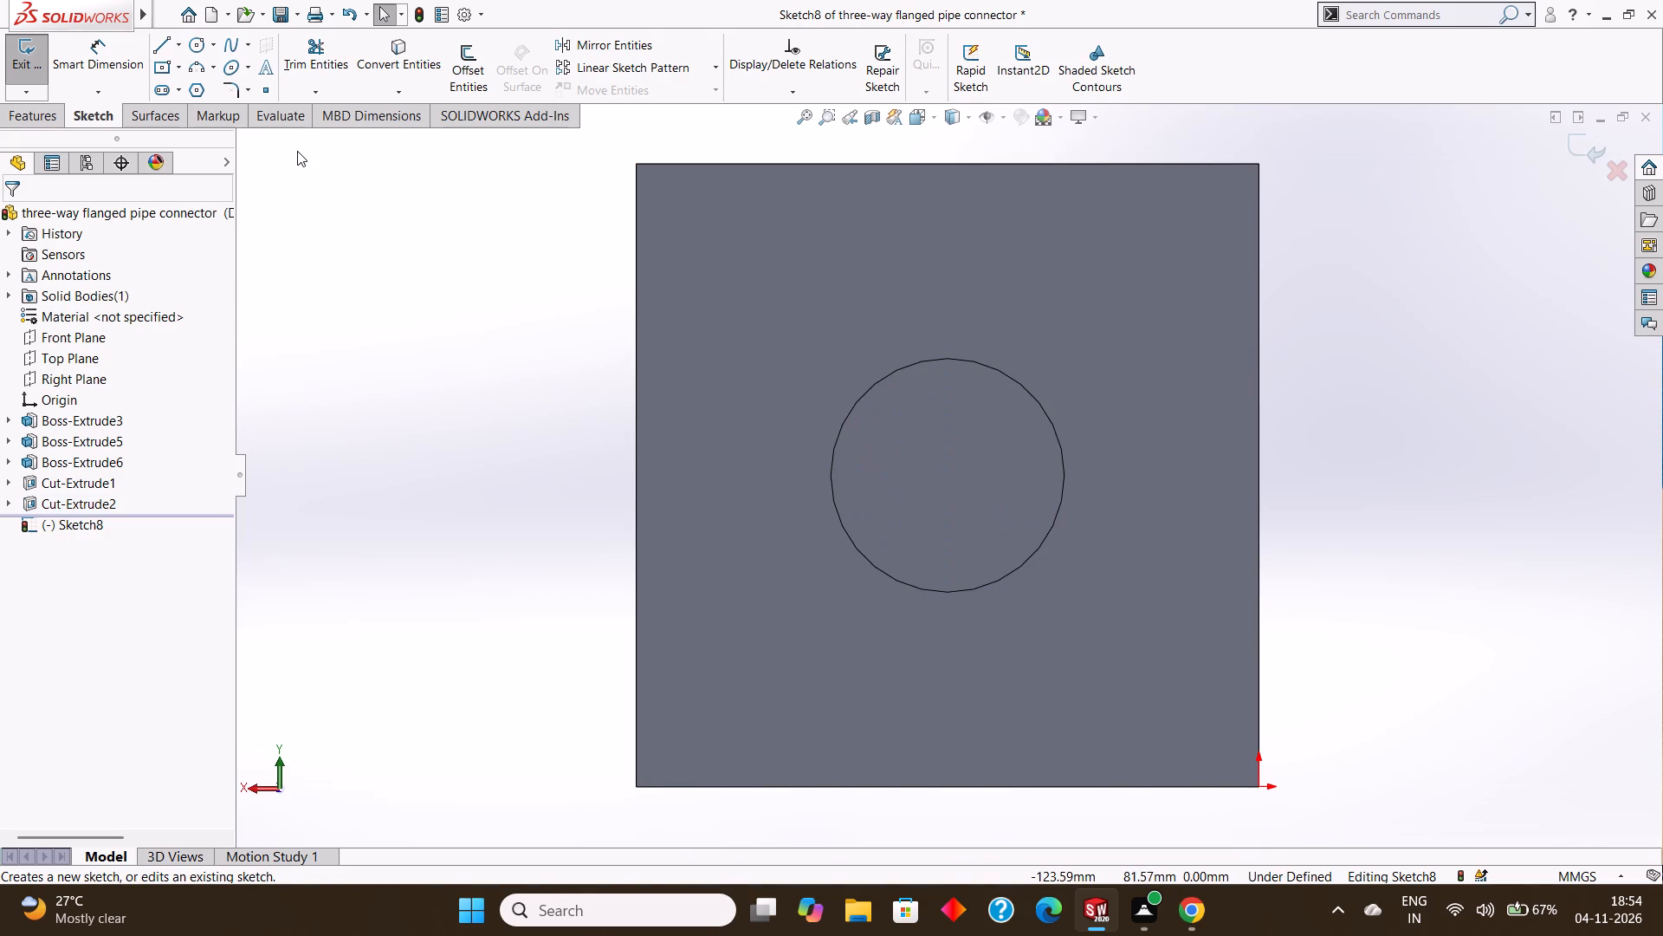
{"action": "left_click", "coordinate": [197, 45]}
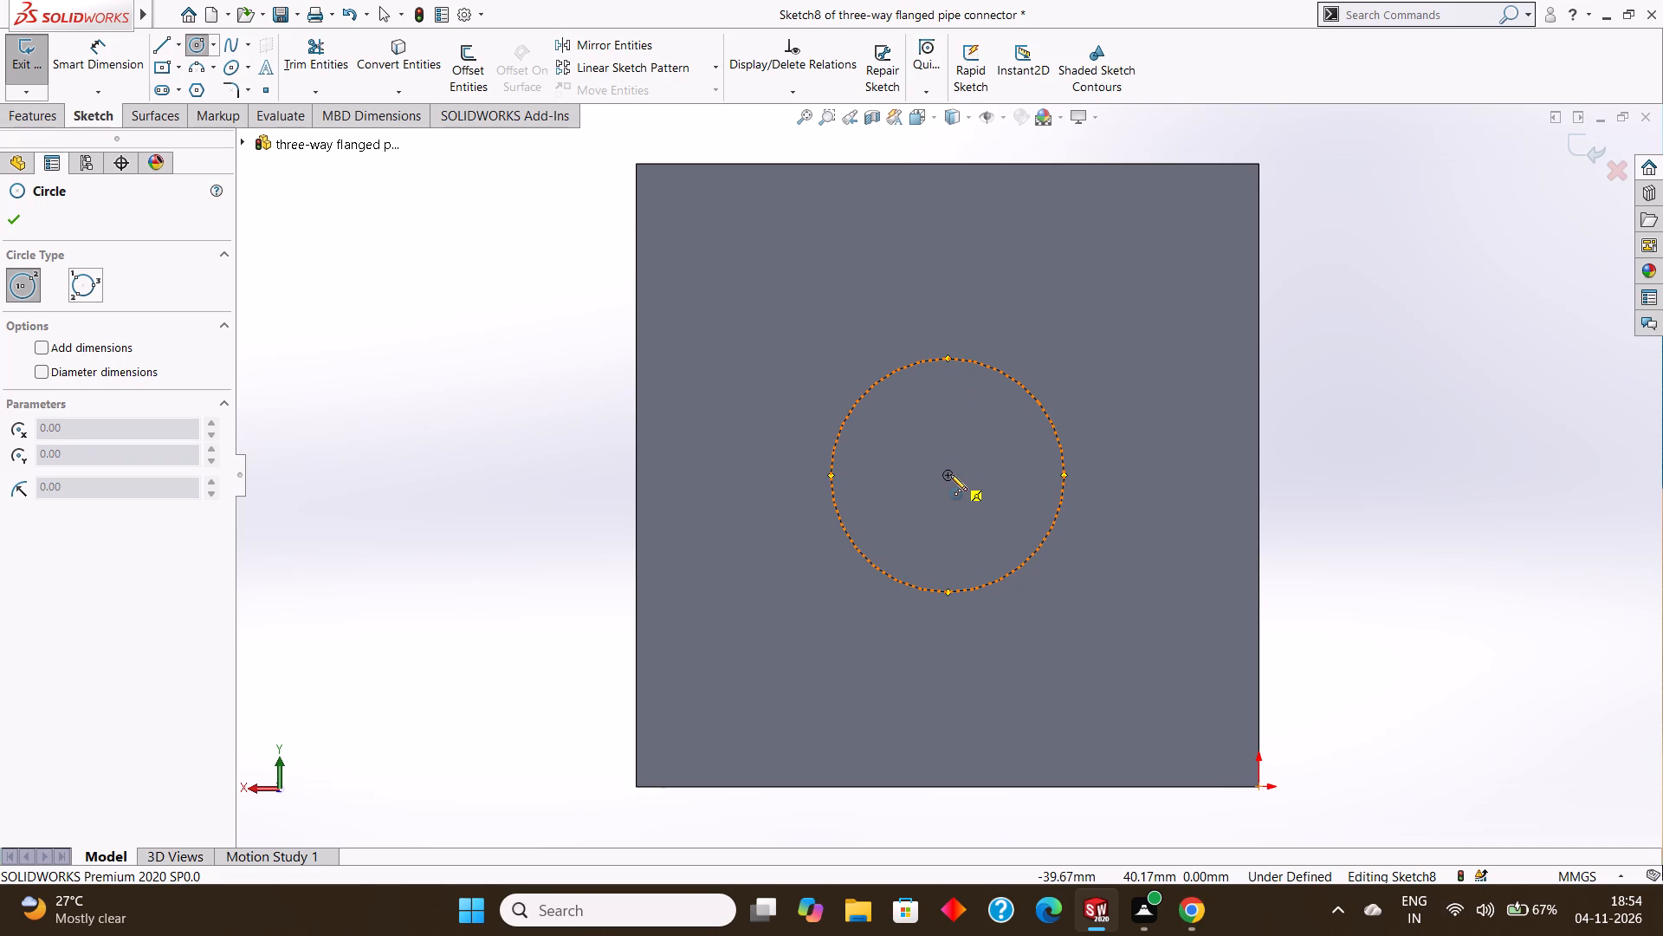
{"action": "left_click_drag", "start_coordinate": [948, 474], "coordinate": [1009, 536]}
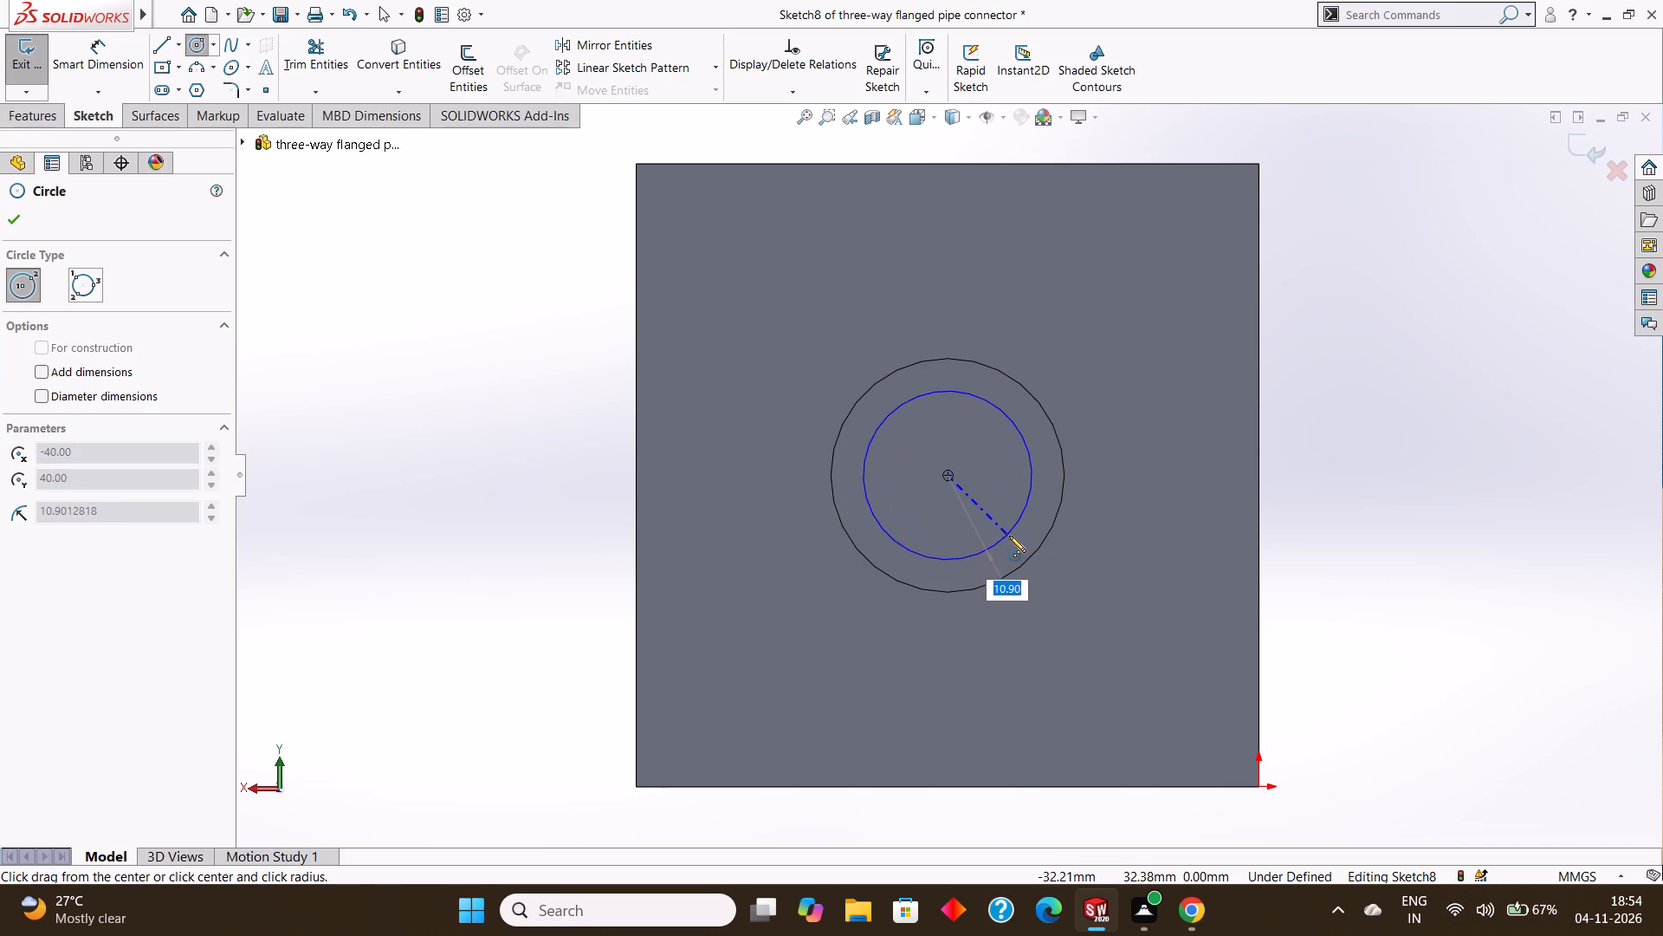
{"action": "left_click_drag", "start_coordinate": [1009, 536], "coordinate": [1011, 536]}
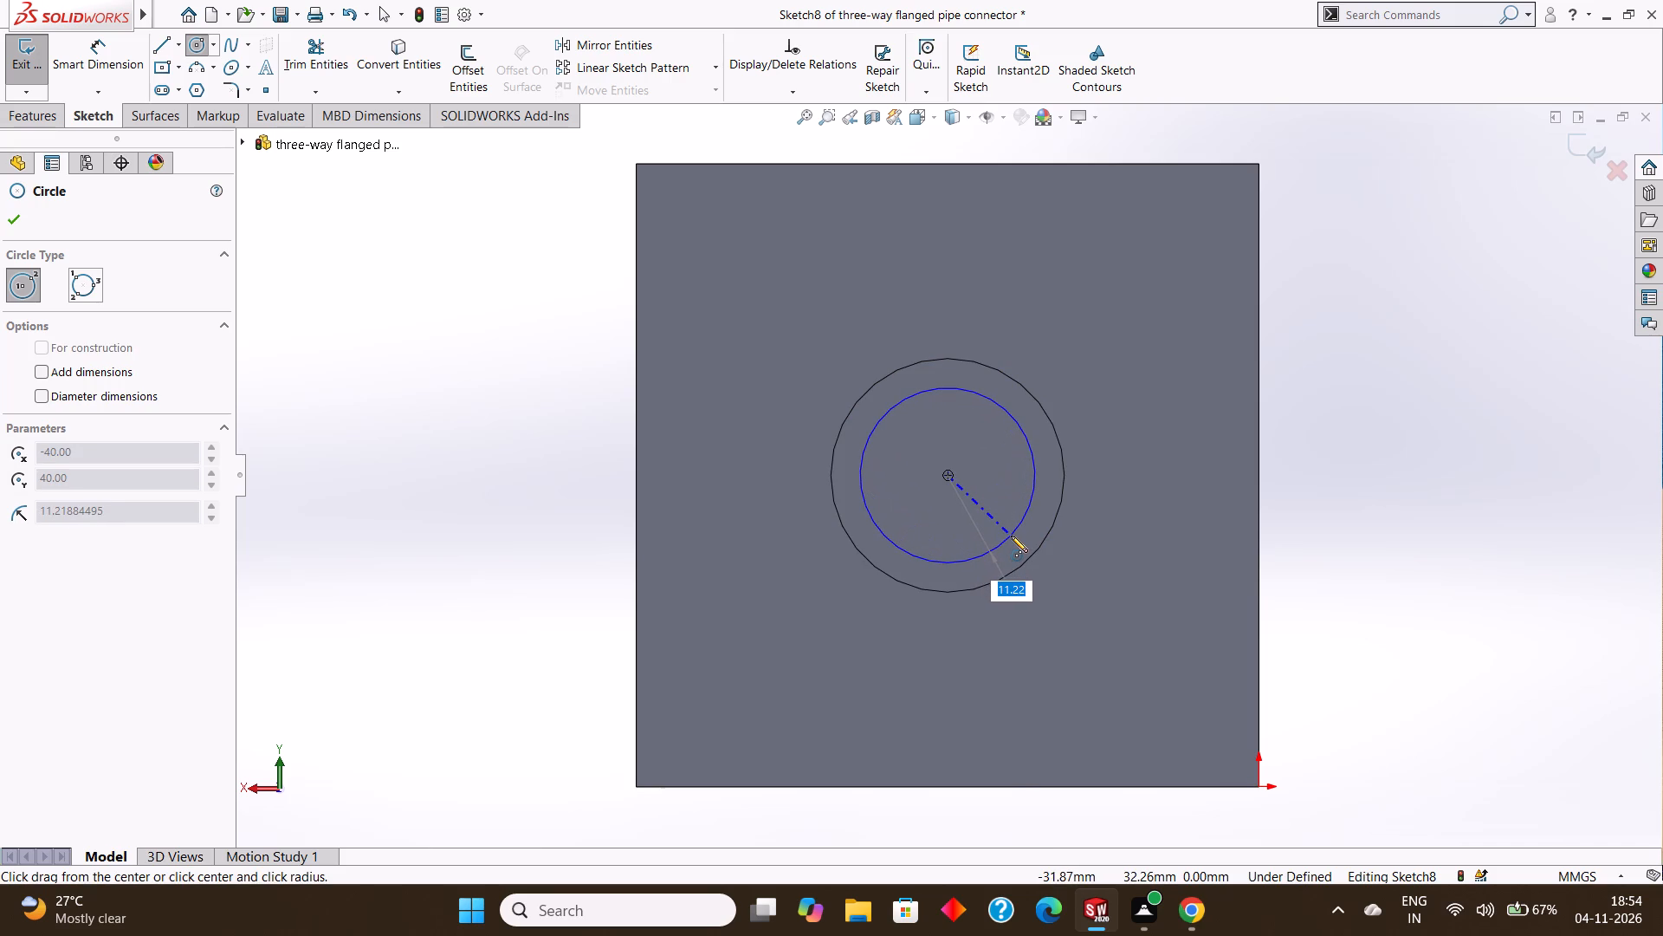
{"action": "left_click_drag", "start_coordinate": [1011, 536], "coordinate": [1013, 536]}
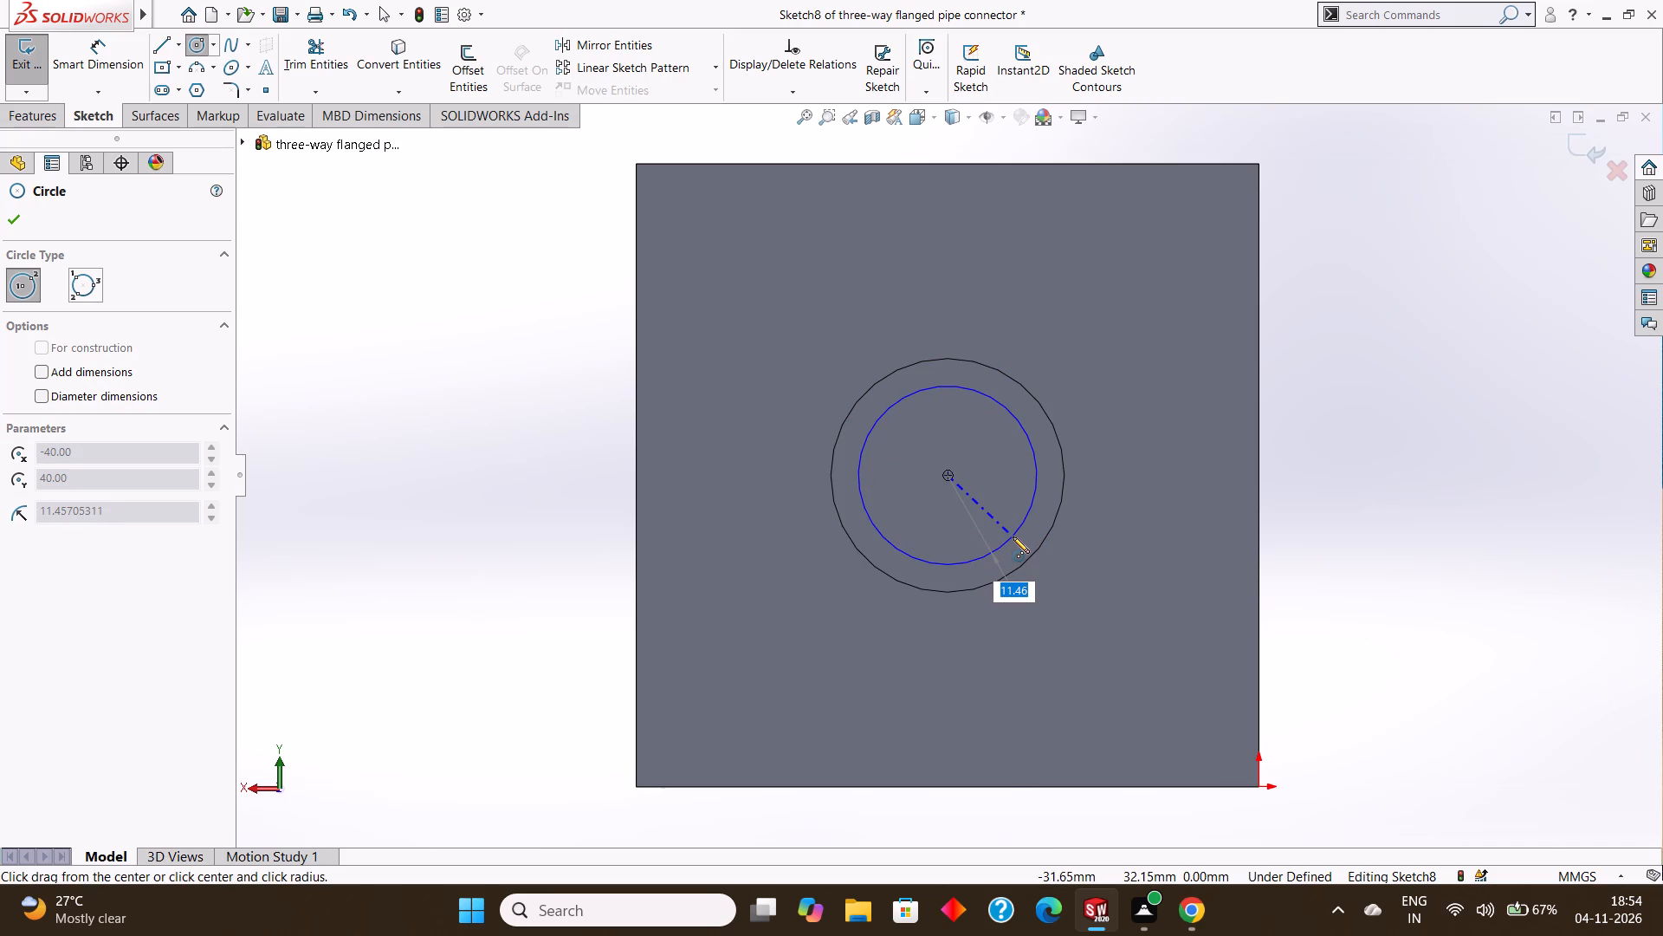
{"action": "left_click_drag", "start_coordinate": [1013, 536], "coordinate": [1013, 537]}
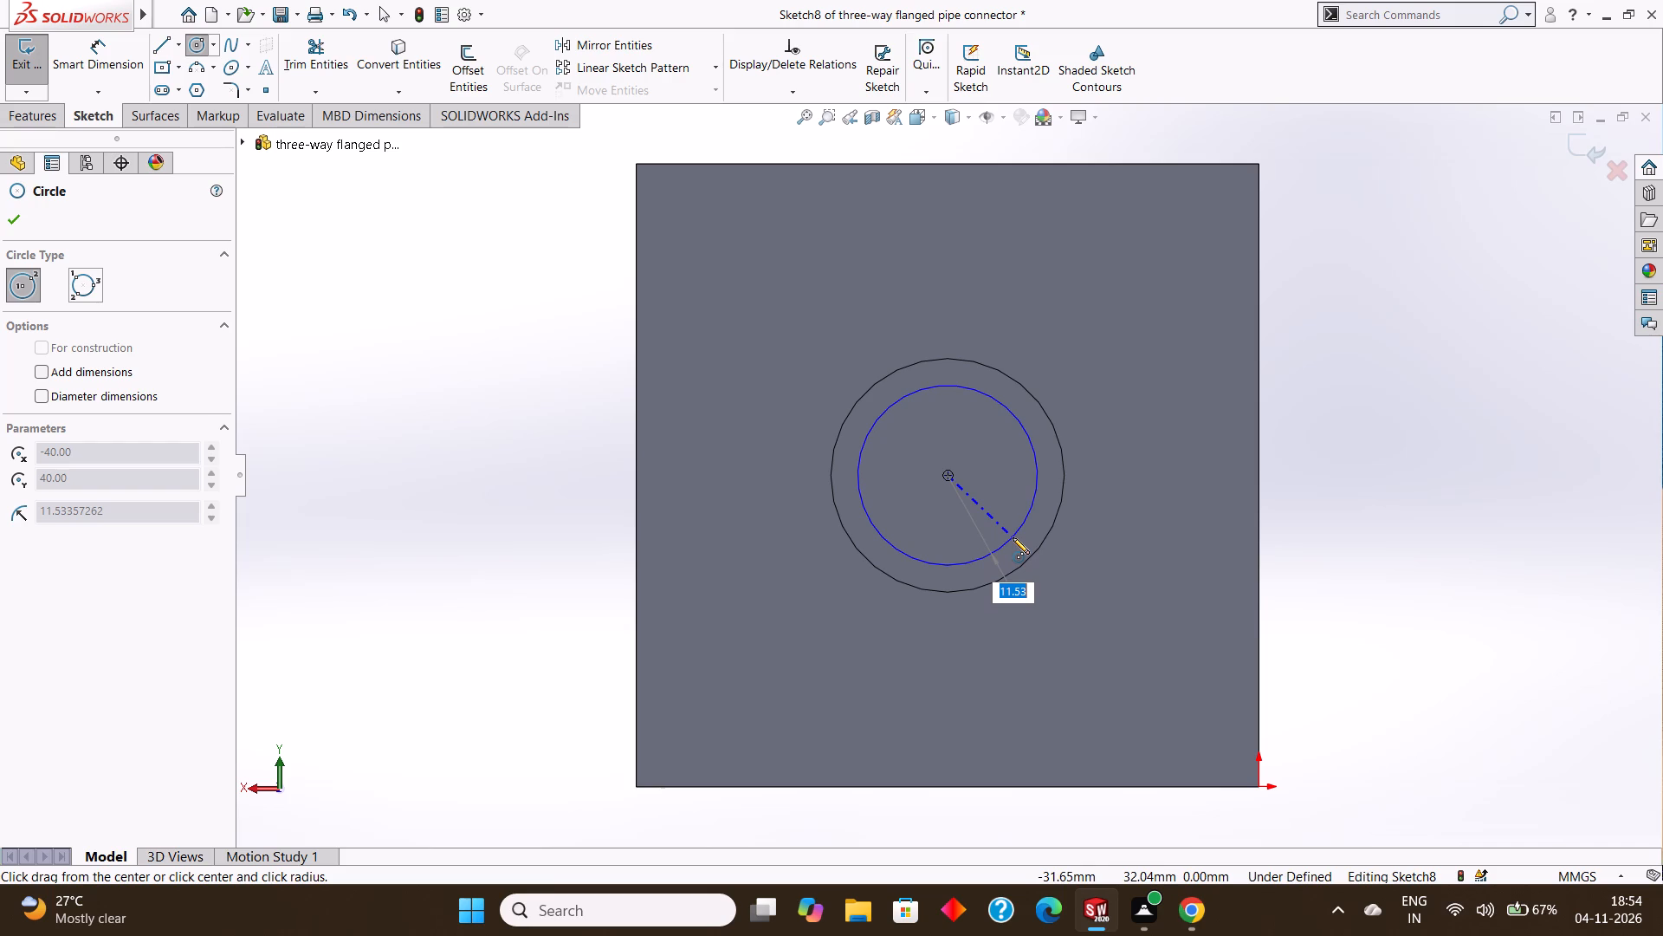
{"action": "left_click_drag", "start_coordinate": [1013, 537], "coordinate": [1013, 537]}
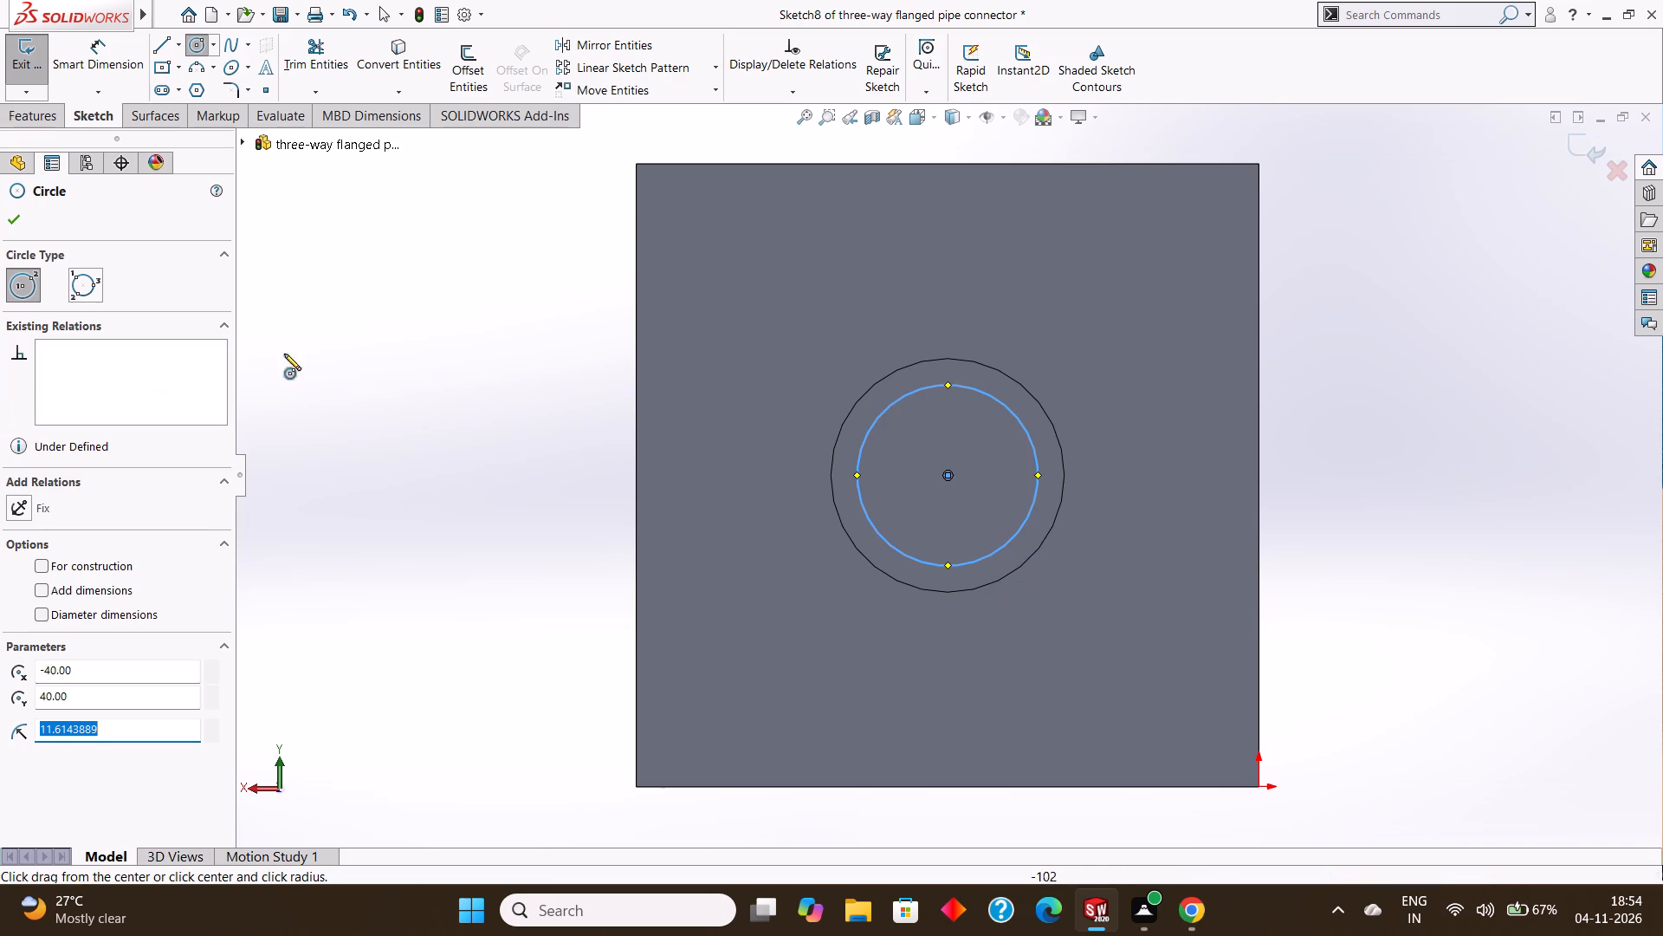
{"action": "left_click", "coordinate": [24, 216]}
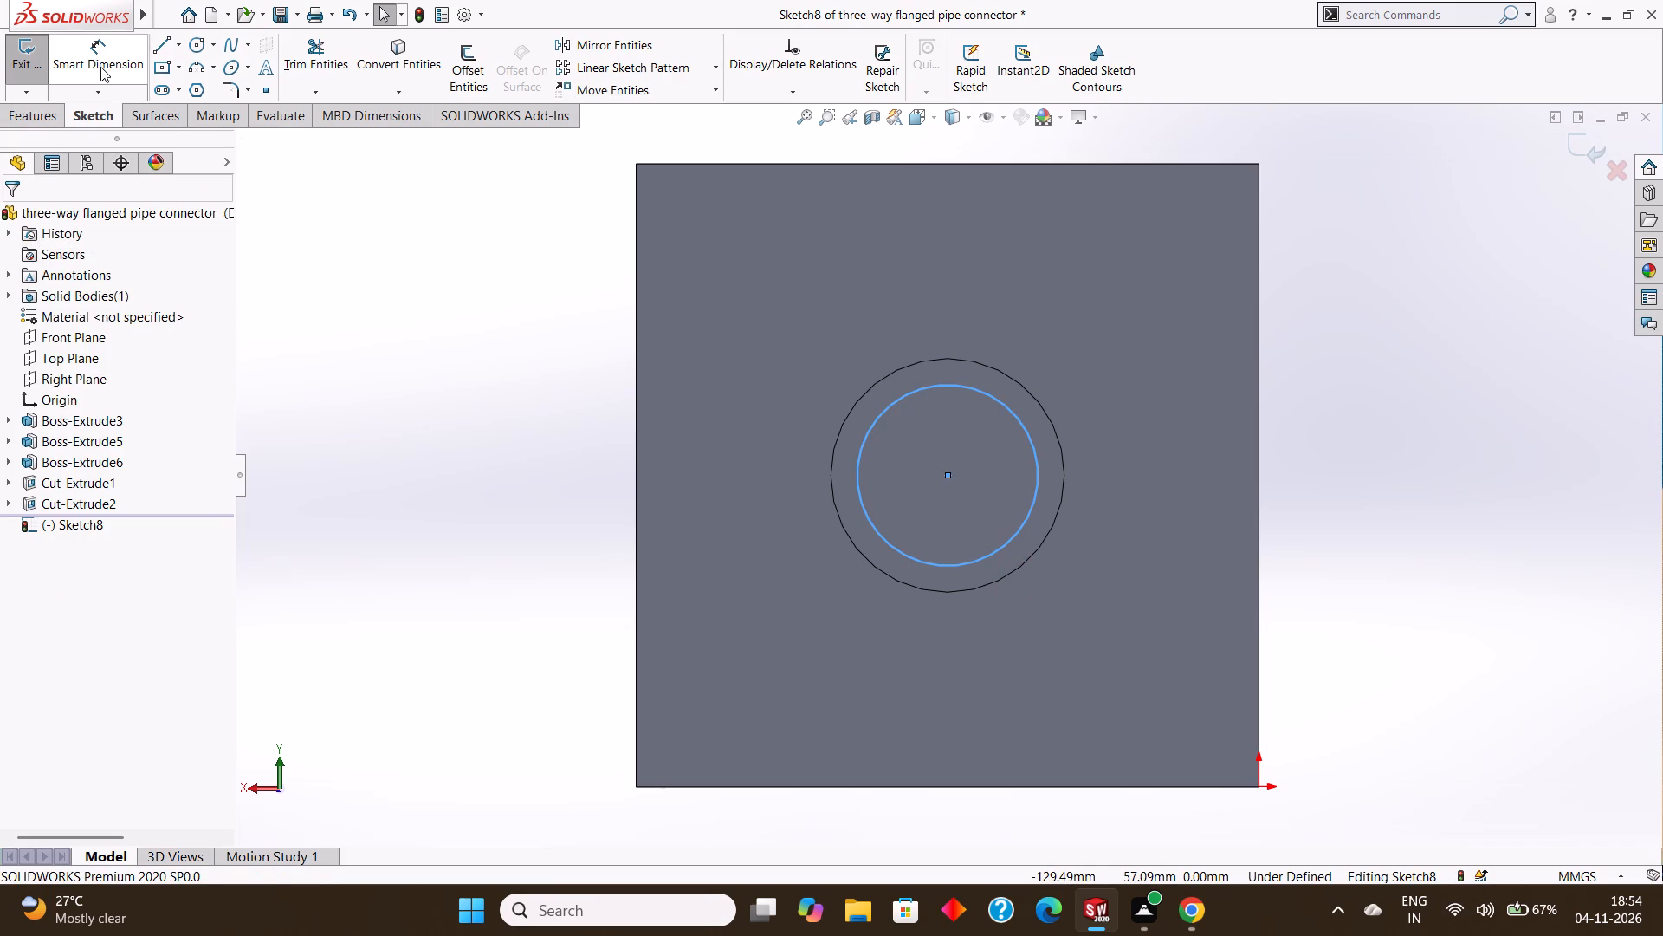
Dimension the circle on the bore's inner end face with a diameter of 25 mm.
{"action": "left_click", "coordinate": [101, 63]}
{"action": "left_click", "coordinate": [954, 386]}
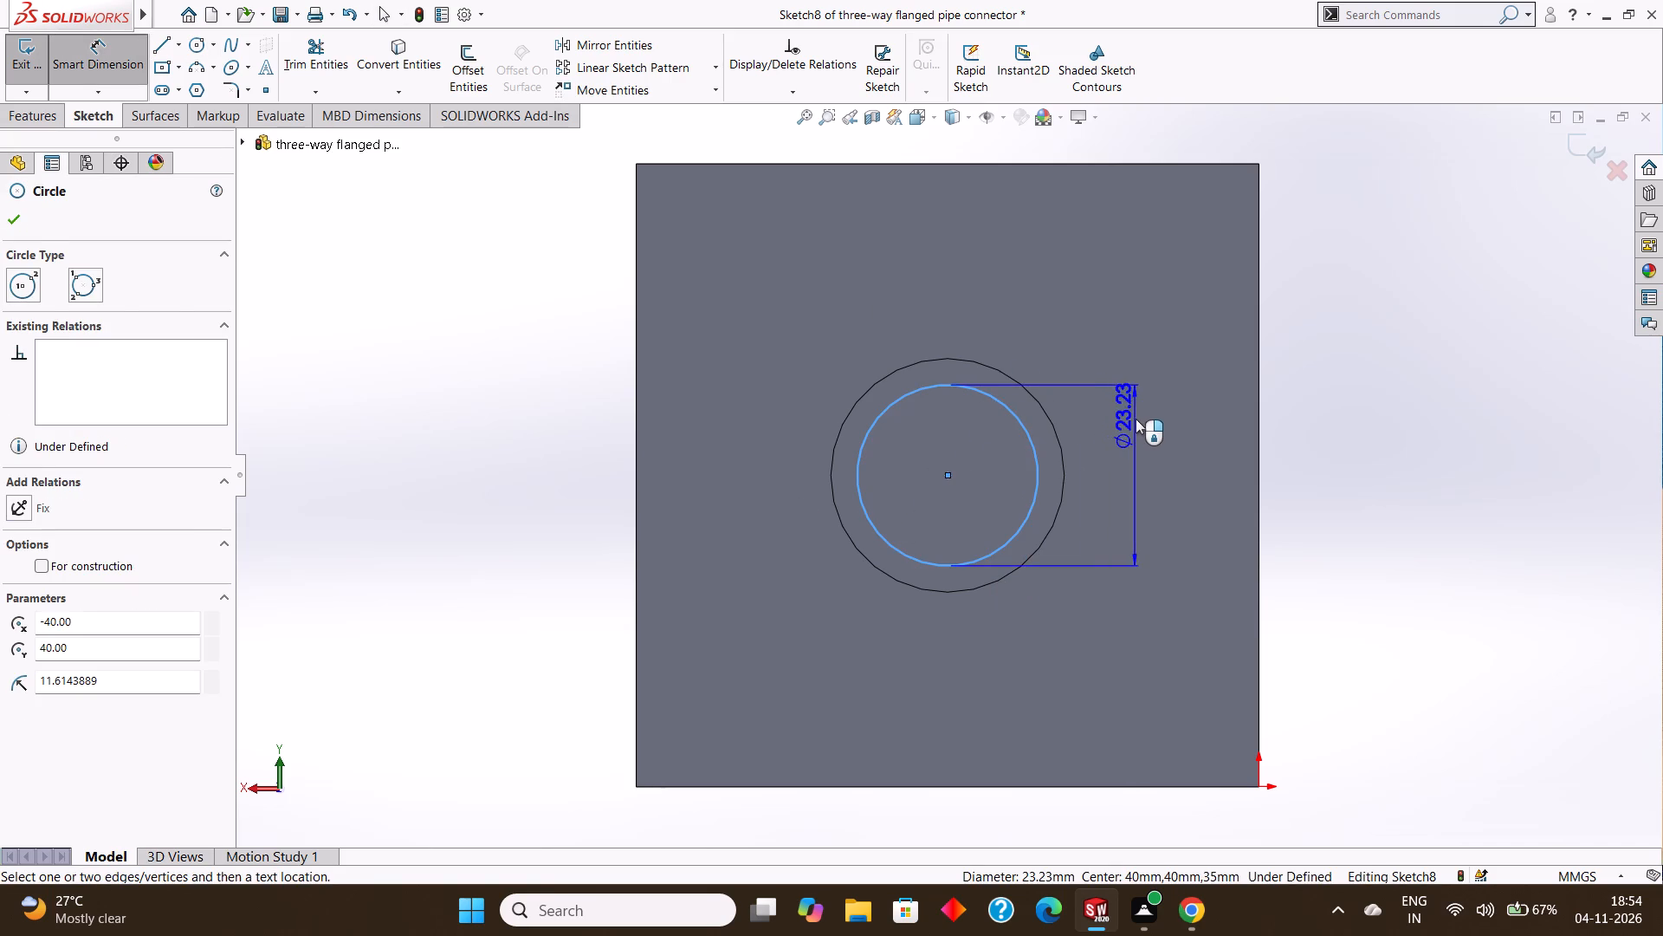
{"action": "left_click", "coordinate": [1136, 419]}
{"action": "key", "text": "BackSpace"}
{"action": "type", "text": "25"}
{"action": "key", "text": "Return"}
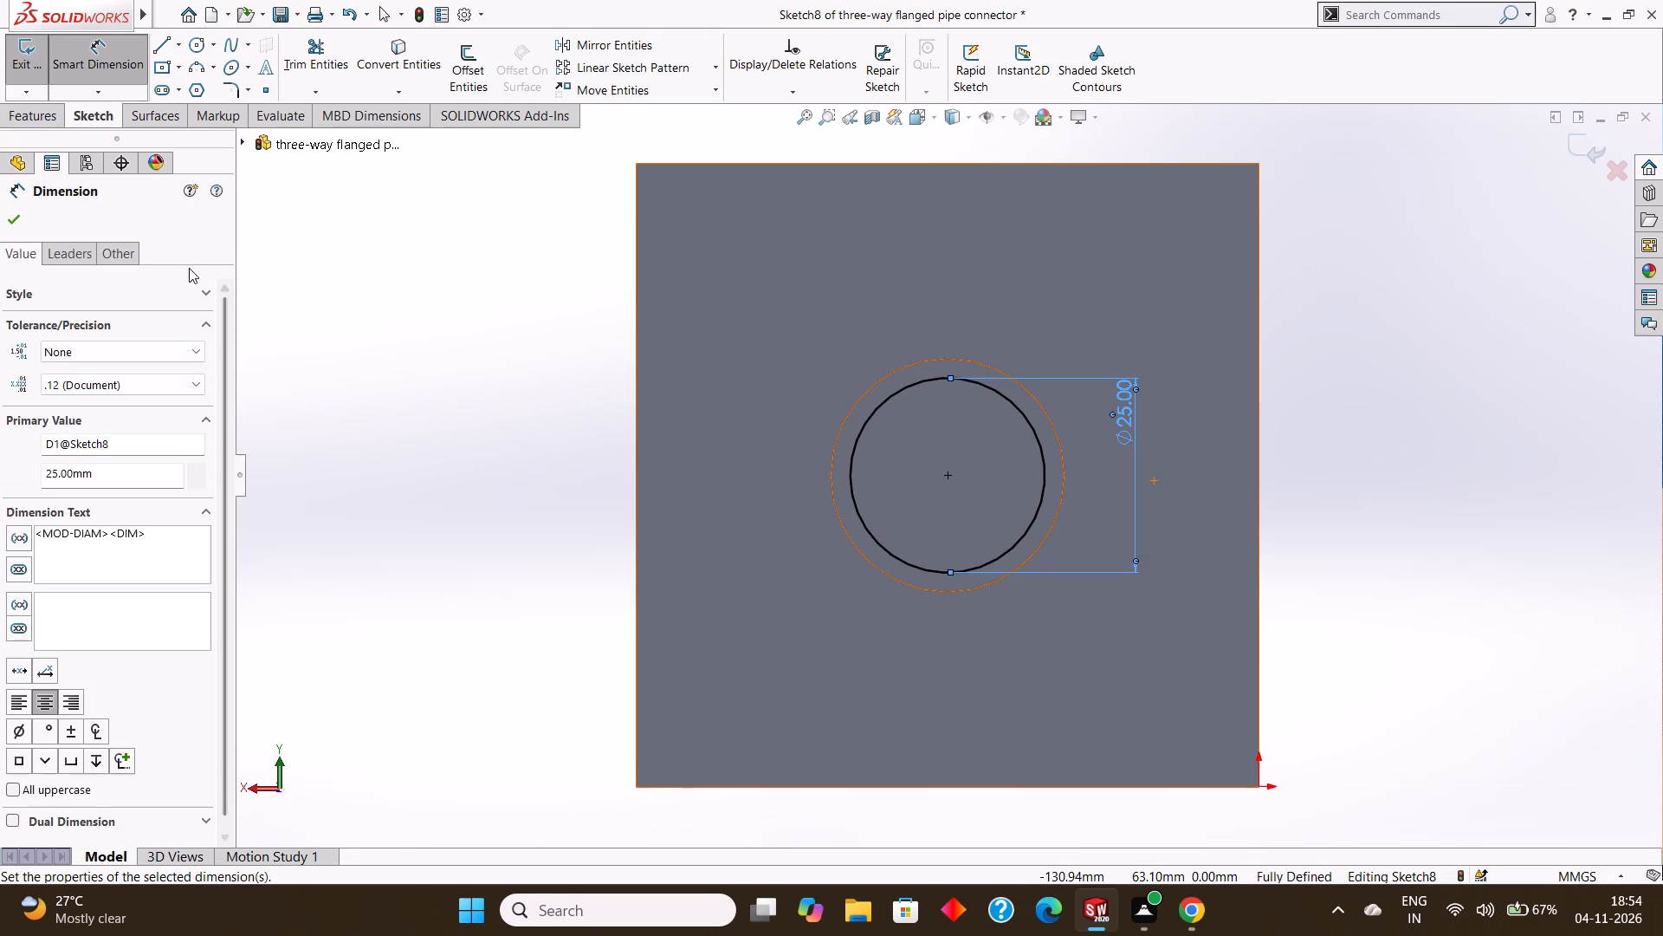
{"action": "left_click", "coordinate": [23, 217]}
Cut the 25 mm circle deeper into the part from the inner end of the 30 mm bore.
{"action": "left_click", "coordinate": [40, 119]}
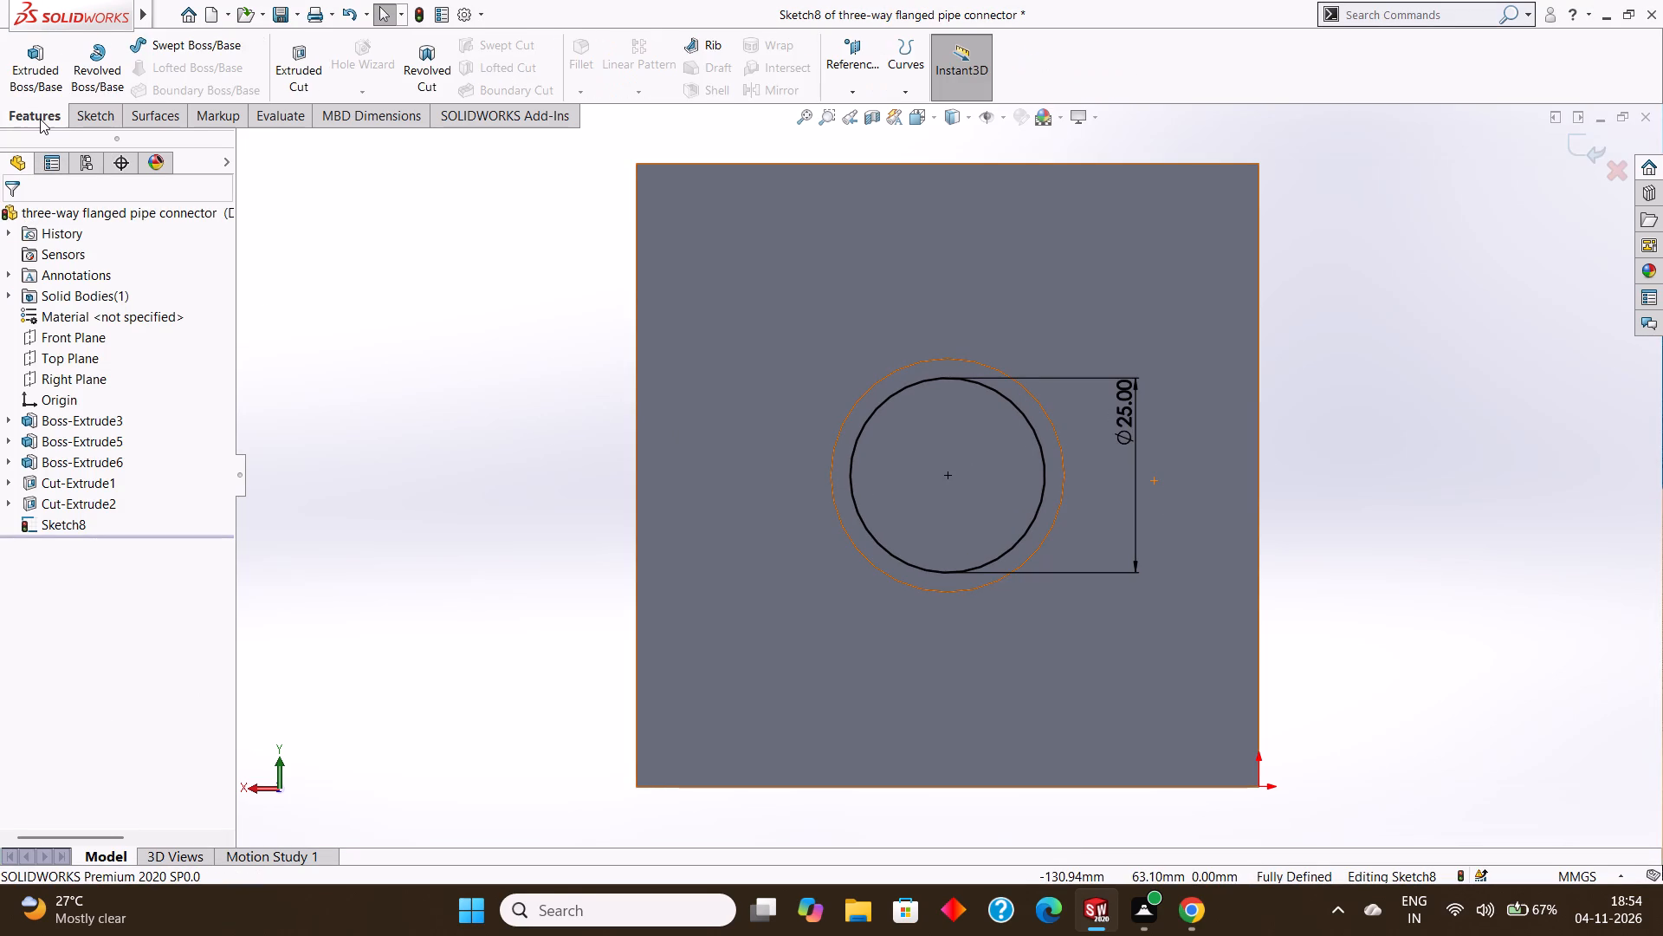
{"action": "middle_click_drag", "start_coordinate": [777, 453], "coordinate": [811, 386]}
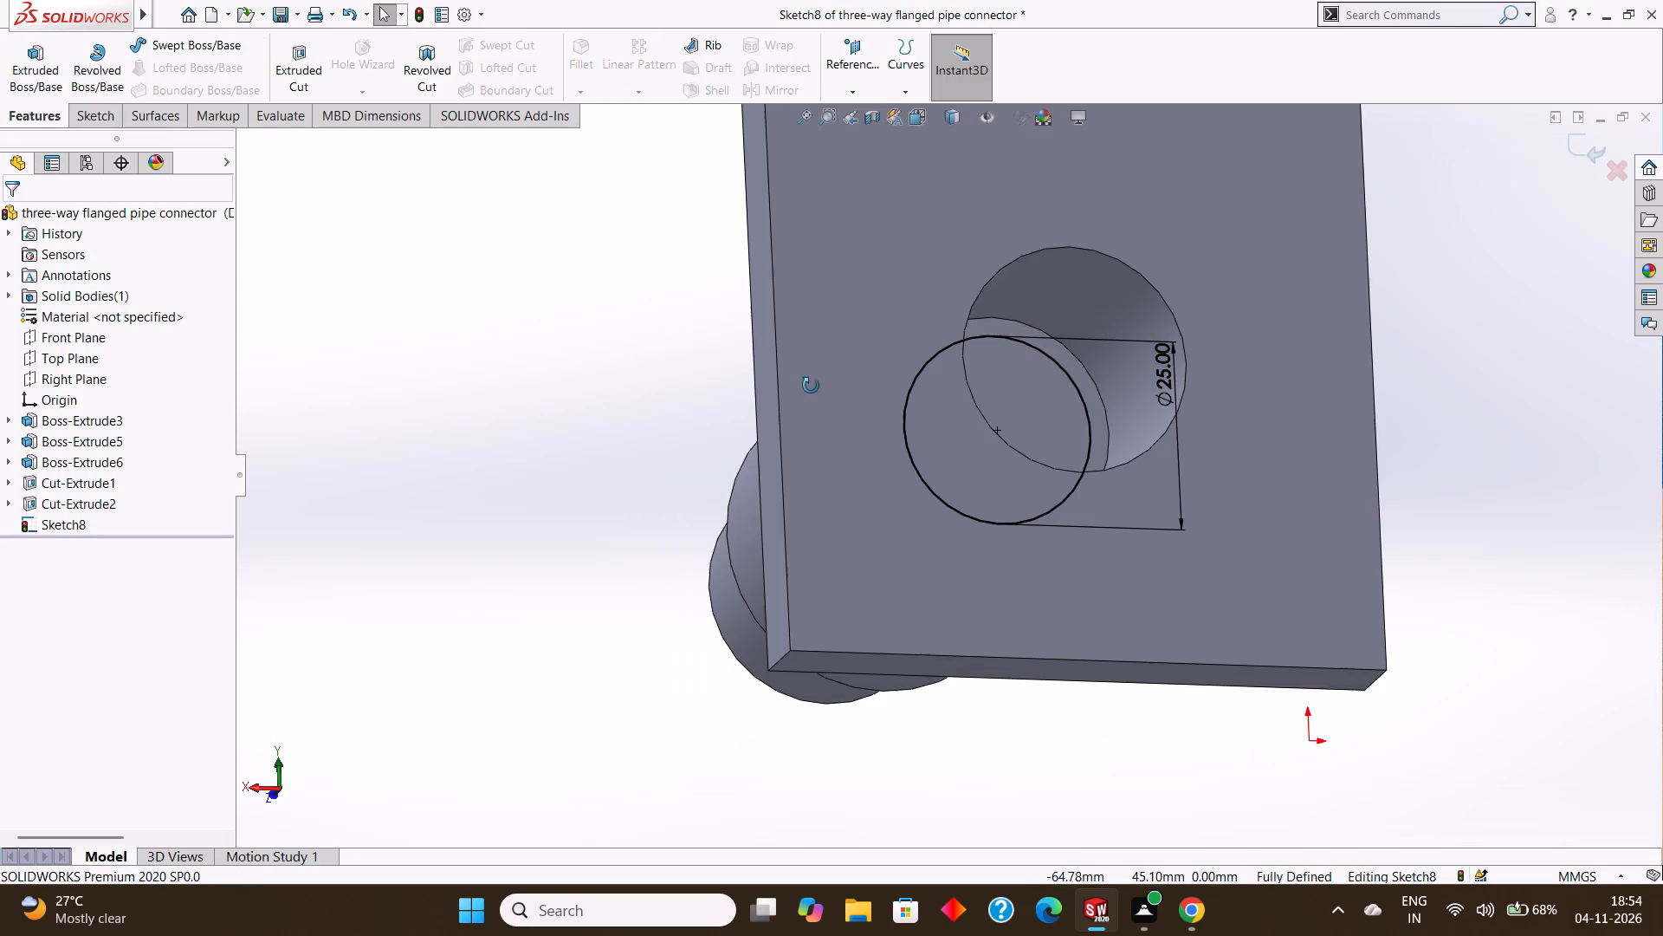
{"action": "middle_click_drag", "start_coordinate": [811, 386], "coordinate": [780, 431]}
{"action": "middle_click_drag", "start_coordinate": [780, 431], "coordinate": [782, 439]}
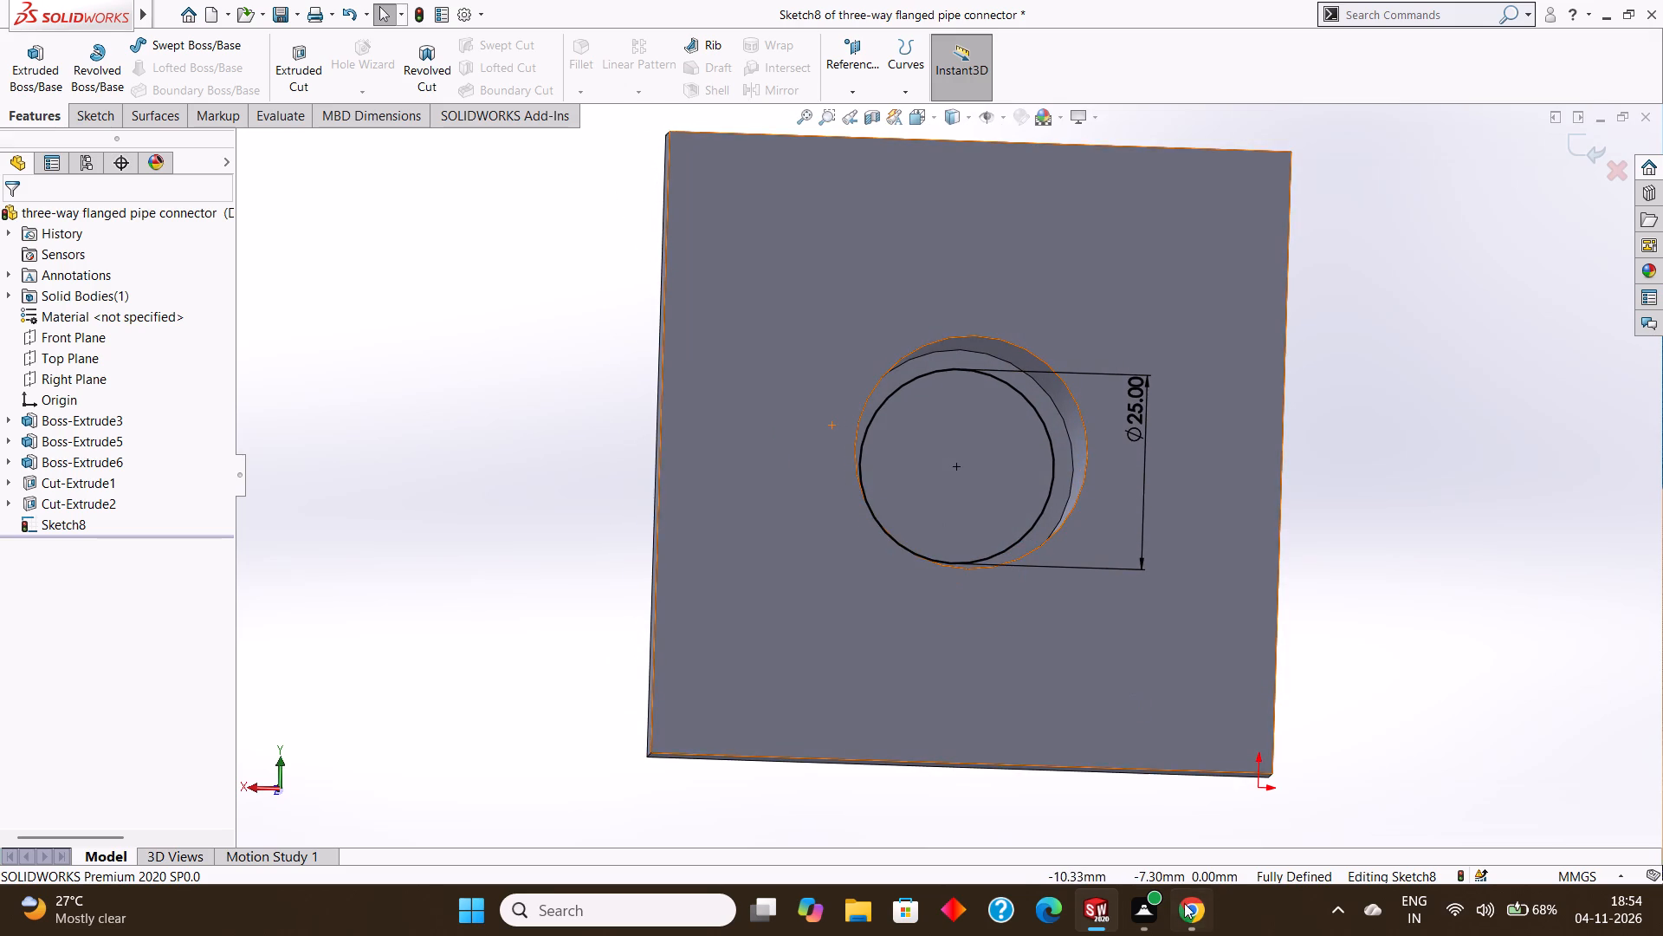
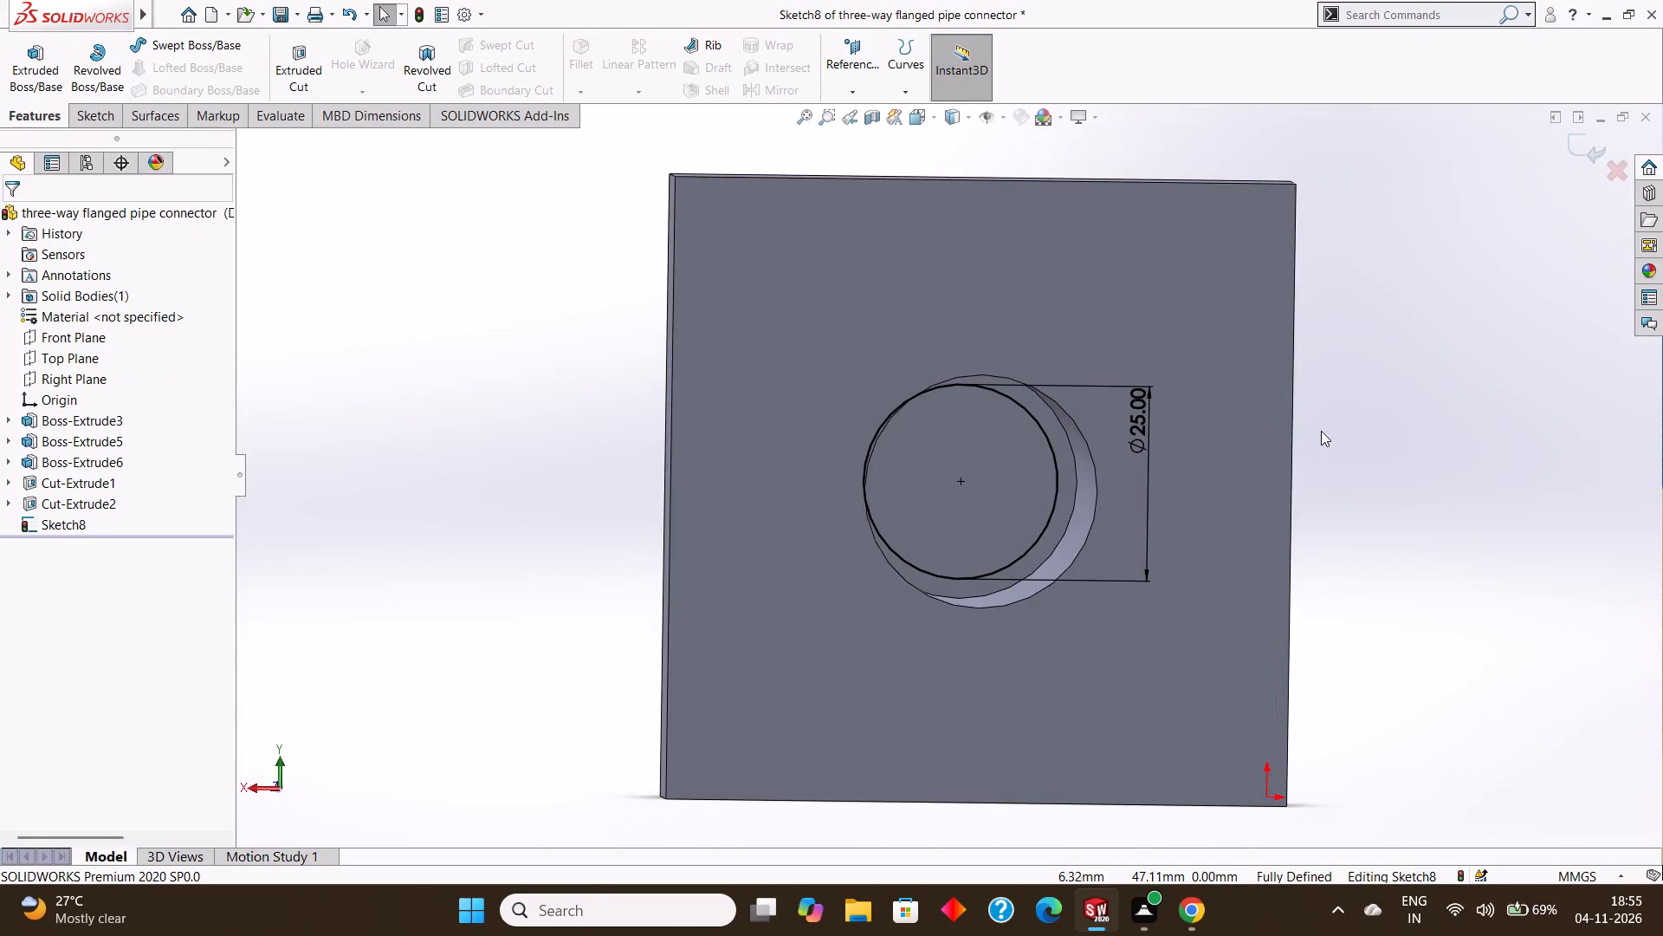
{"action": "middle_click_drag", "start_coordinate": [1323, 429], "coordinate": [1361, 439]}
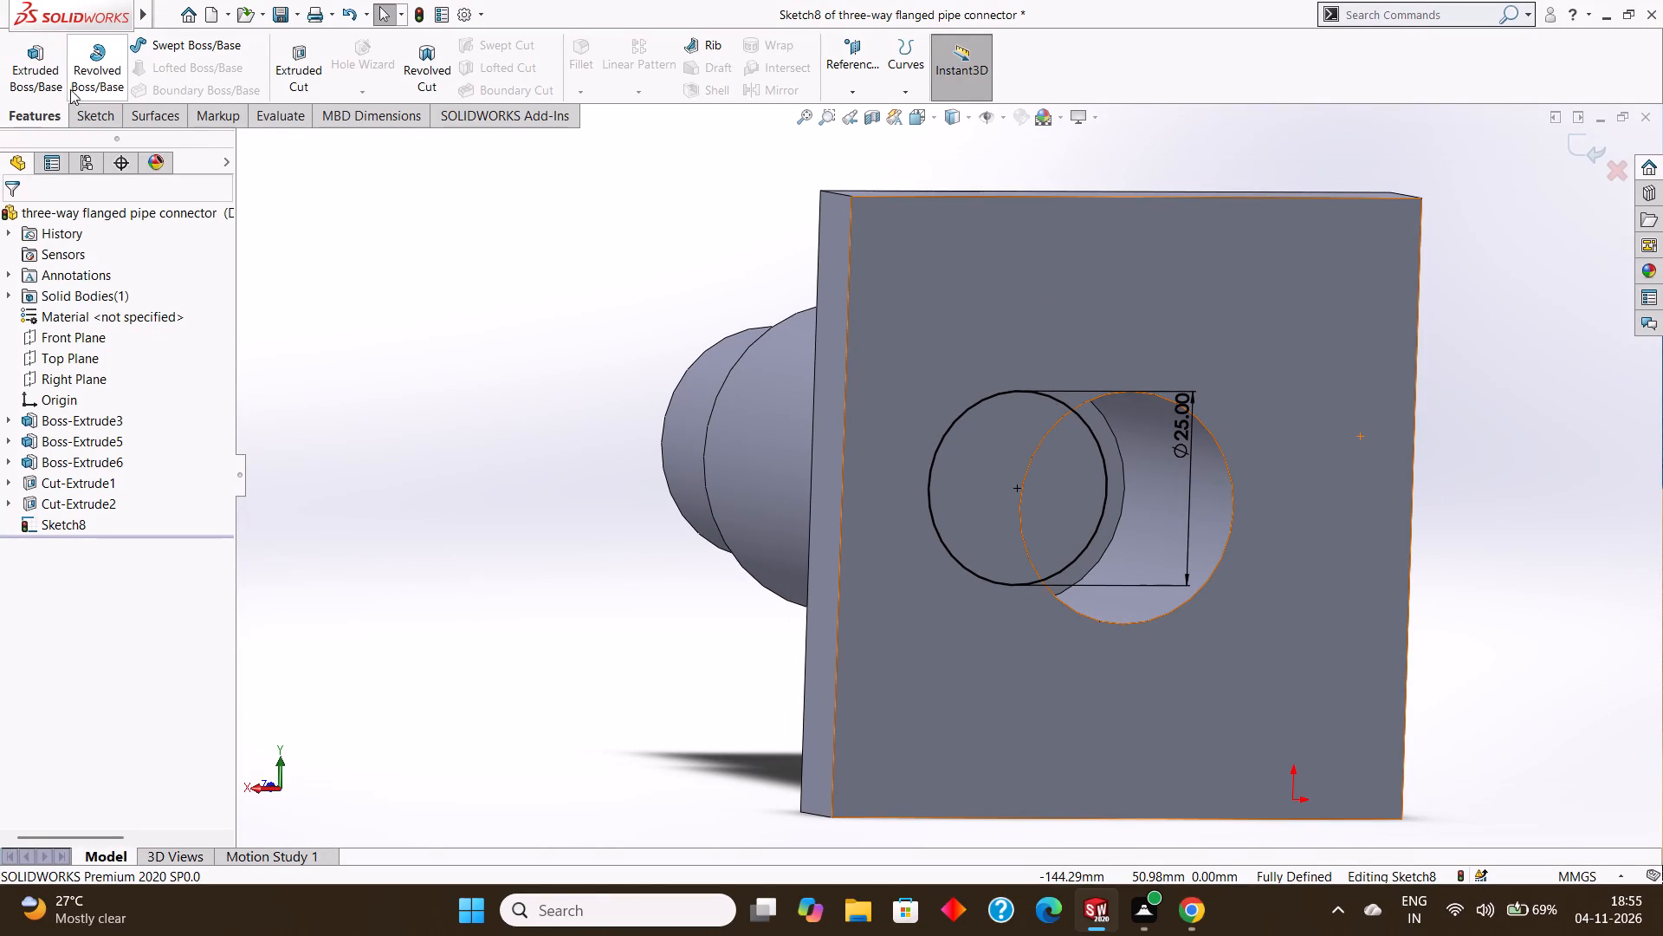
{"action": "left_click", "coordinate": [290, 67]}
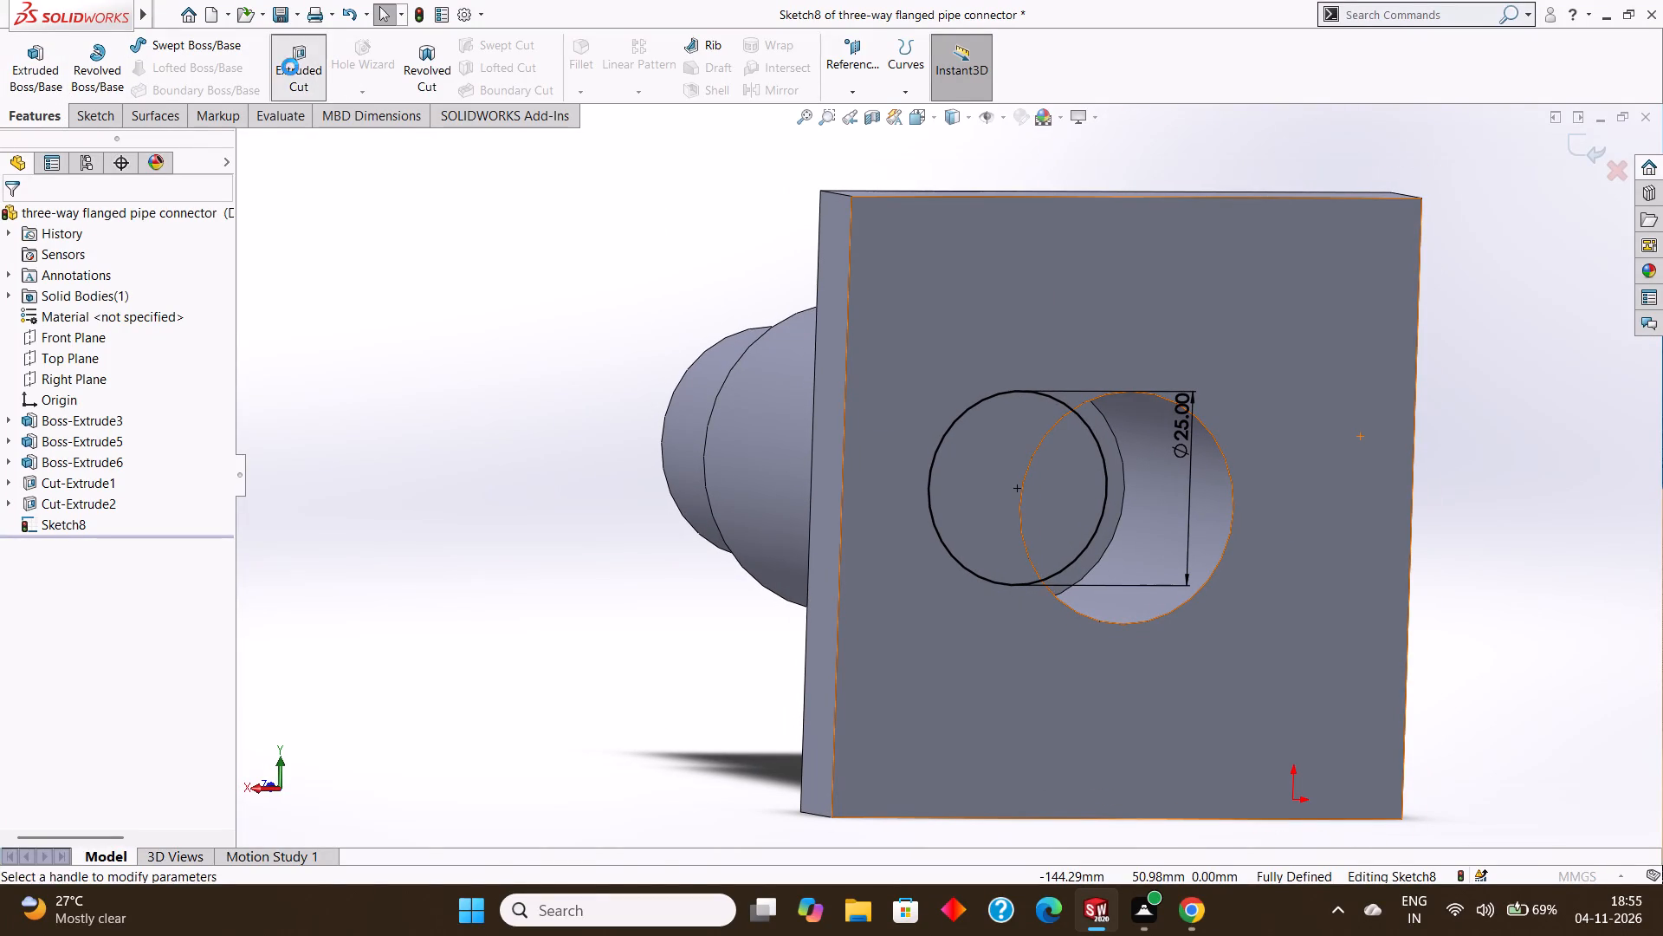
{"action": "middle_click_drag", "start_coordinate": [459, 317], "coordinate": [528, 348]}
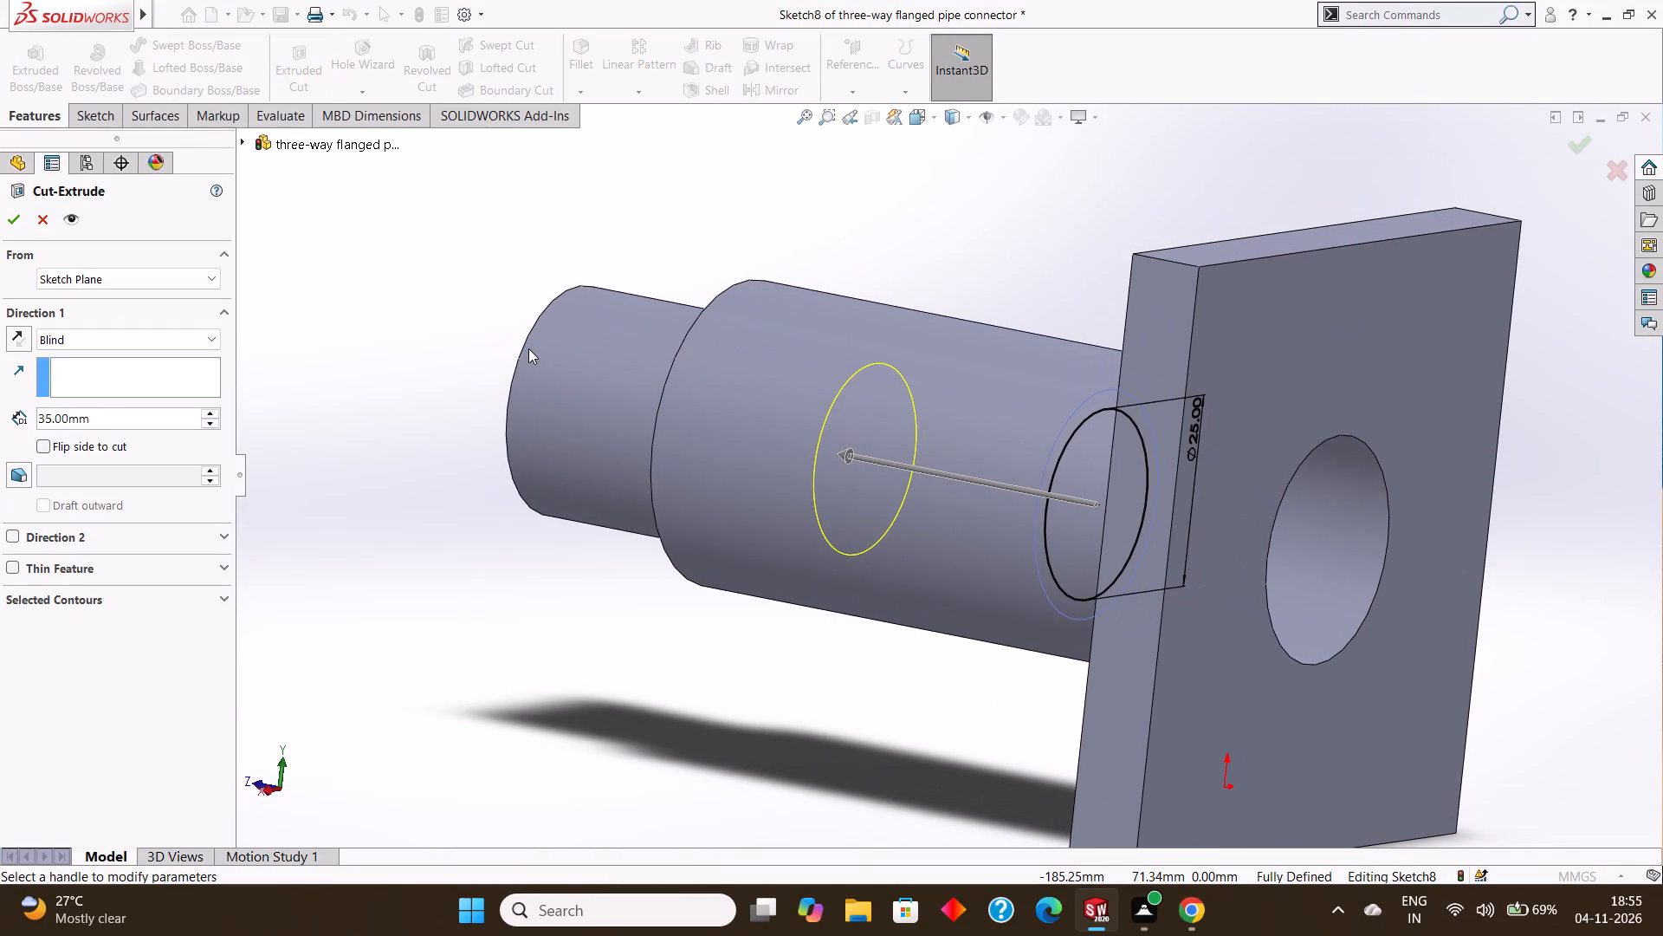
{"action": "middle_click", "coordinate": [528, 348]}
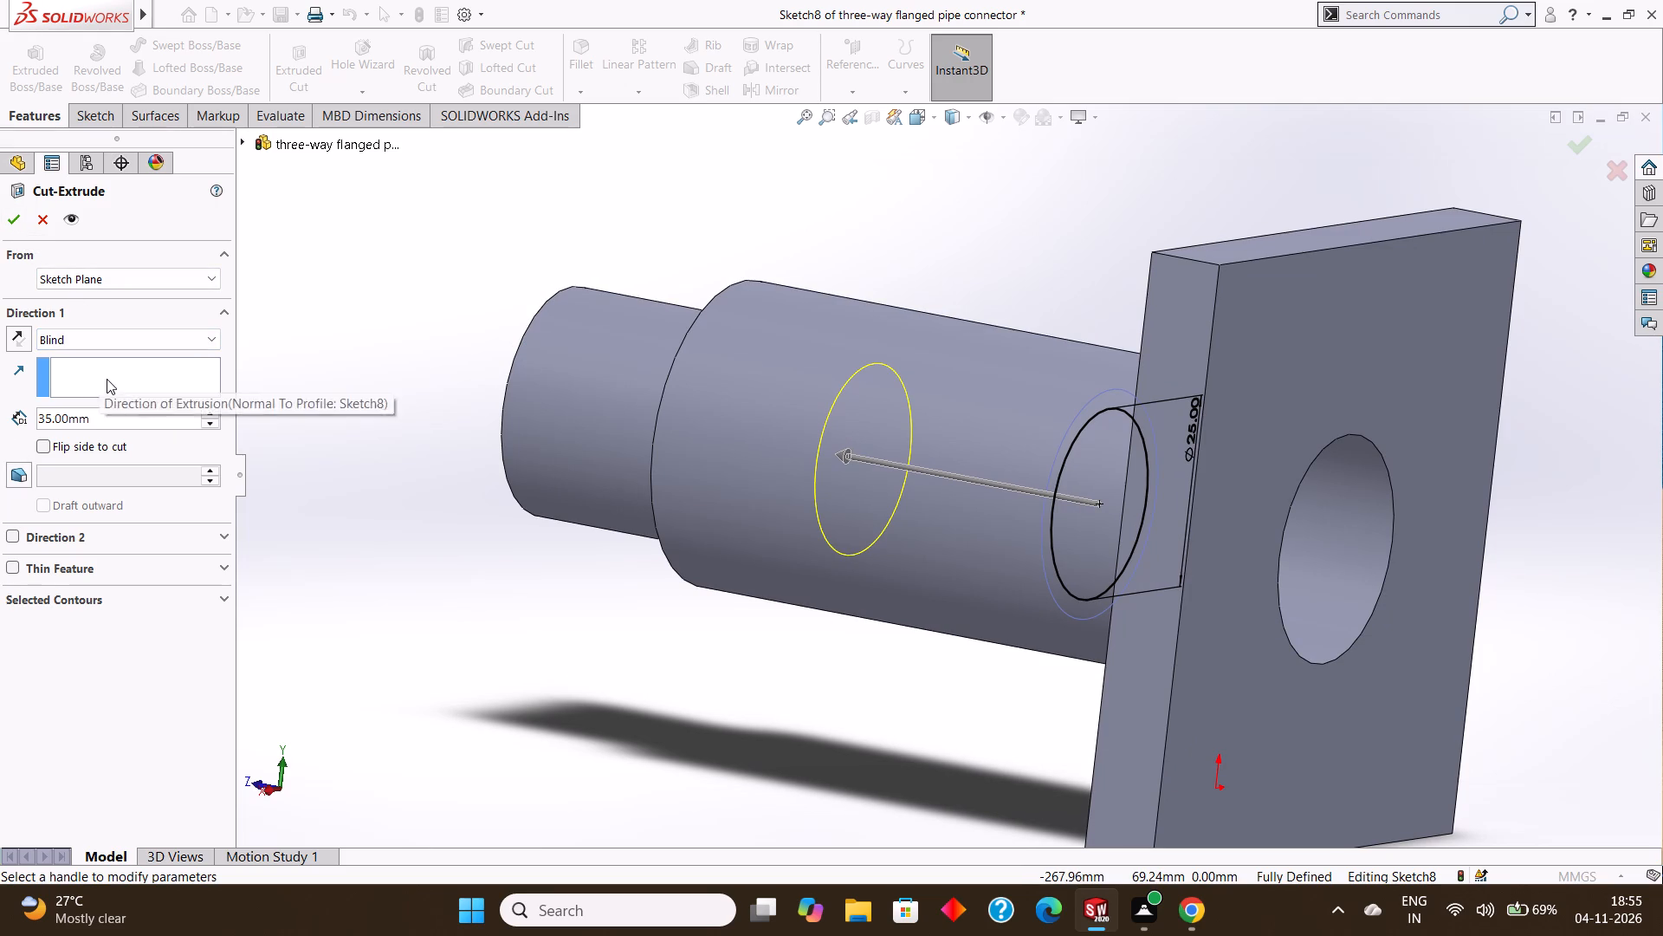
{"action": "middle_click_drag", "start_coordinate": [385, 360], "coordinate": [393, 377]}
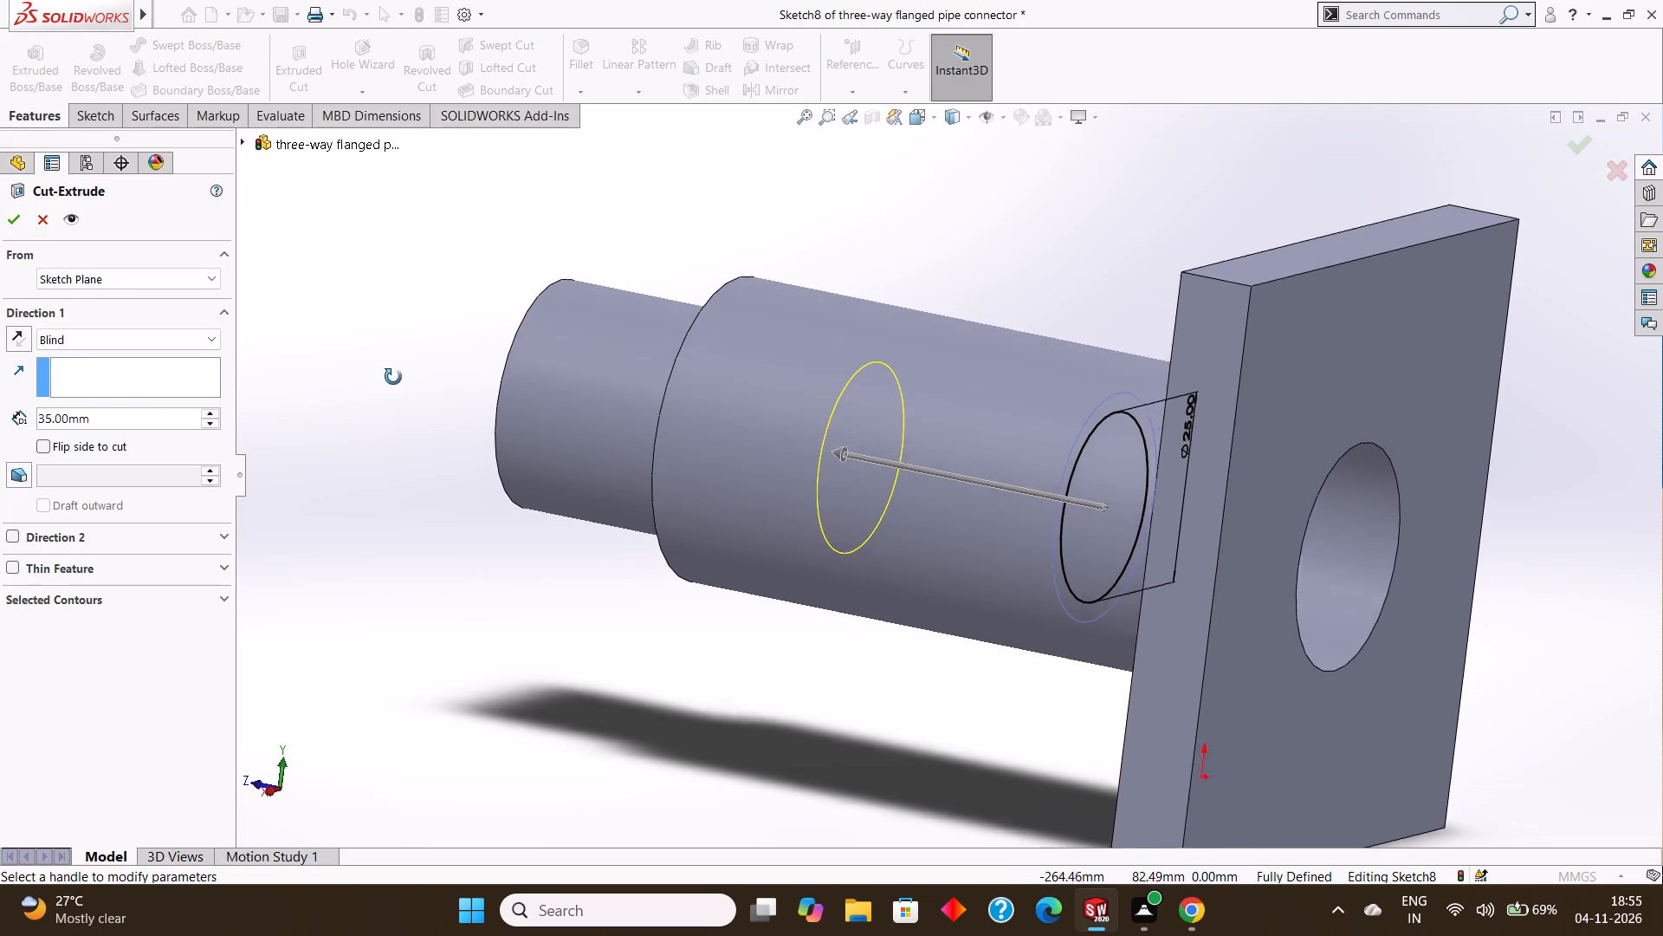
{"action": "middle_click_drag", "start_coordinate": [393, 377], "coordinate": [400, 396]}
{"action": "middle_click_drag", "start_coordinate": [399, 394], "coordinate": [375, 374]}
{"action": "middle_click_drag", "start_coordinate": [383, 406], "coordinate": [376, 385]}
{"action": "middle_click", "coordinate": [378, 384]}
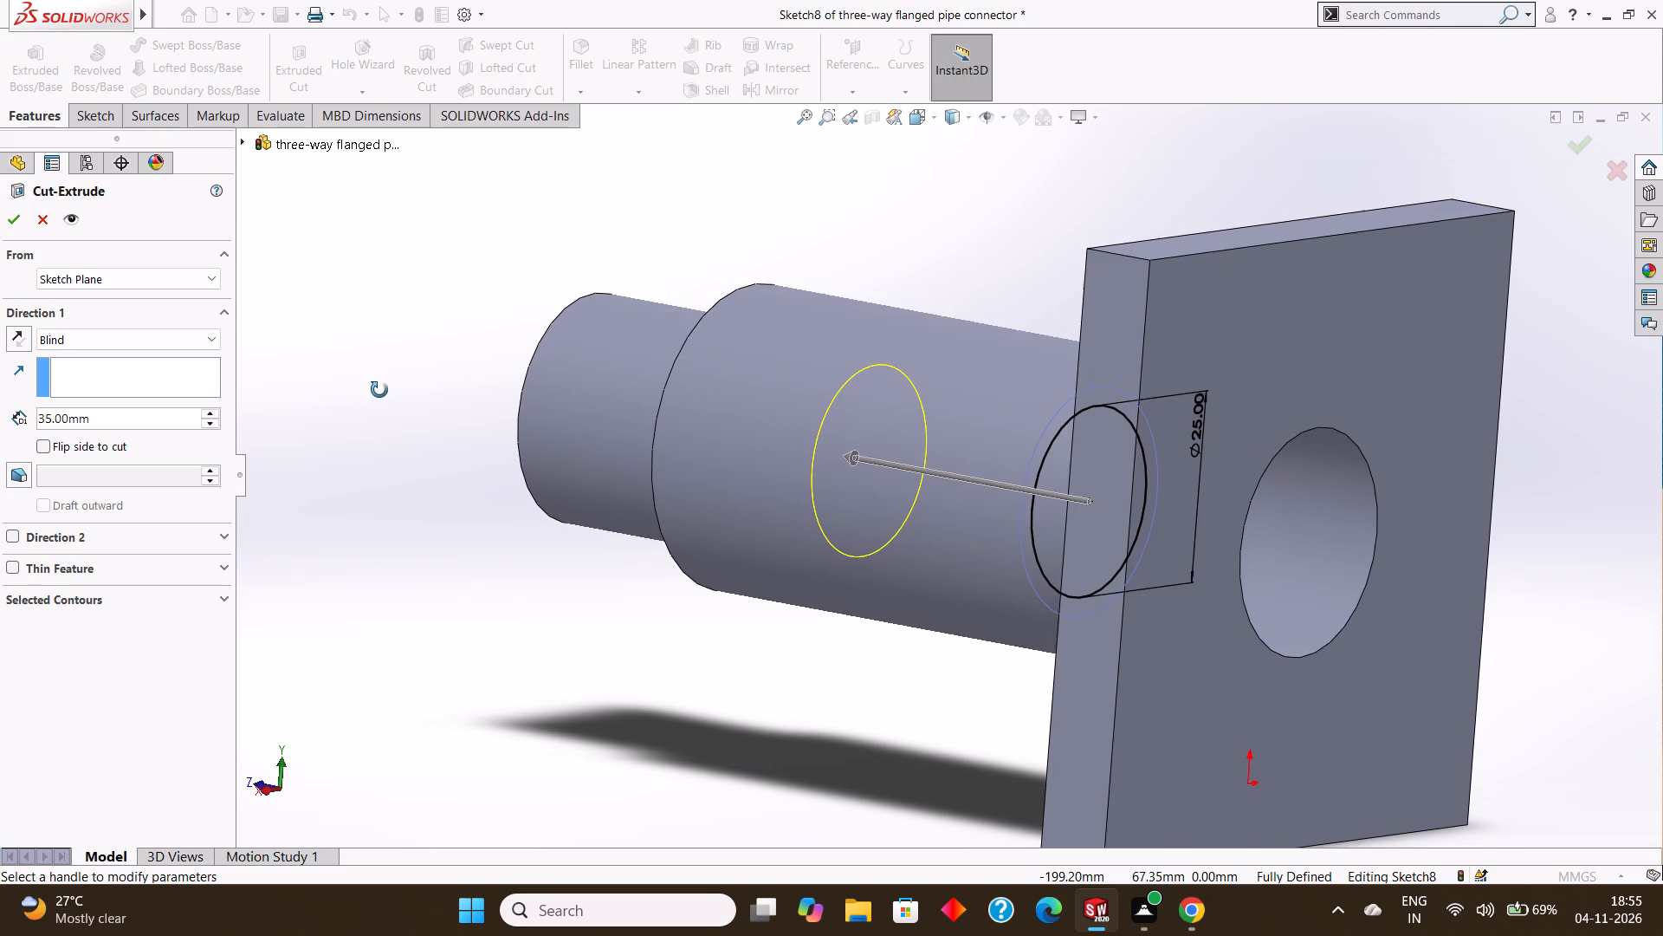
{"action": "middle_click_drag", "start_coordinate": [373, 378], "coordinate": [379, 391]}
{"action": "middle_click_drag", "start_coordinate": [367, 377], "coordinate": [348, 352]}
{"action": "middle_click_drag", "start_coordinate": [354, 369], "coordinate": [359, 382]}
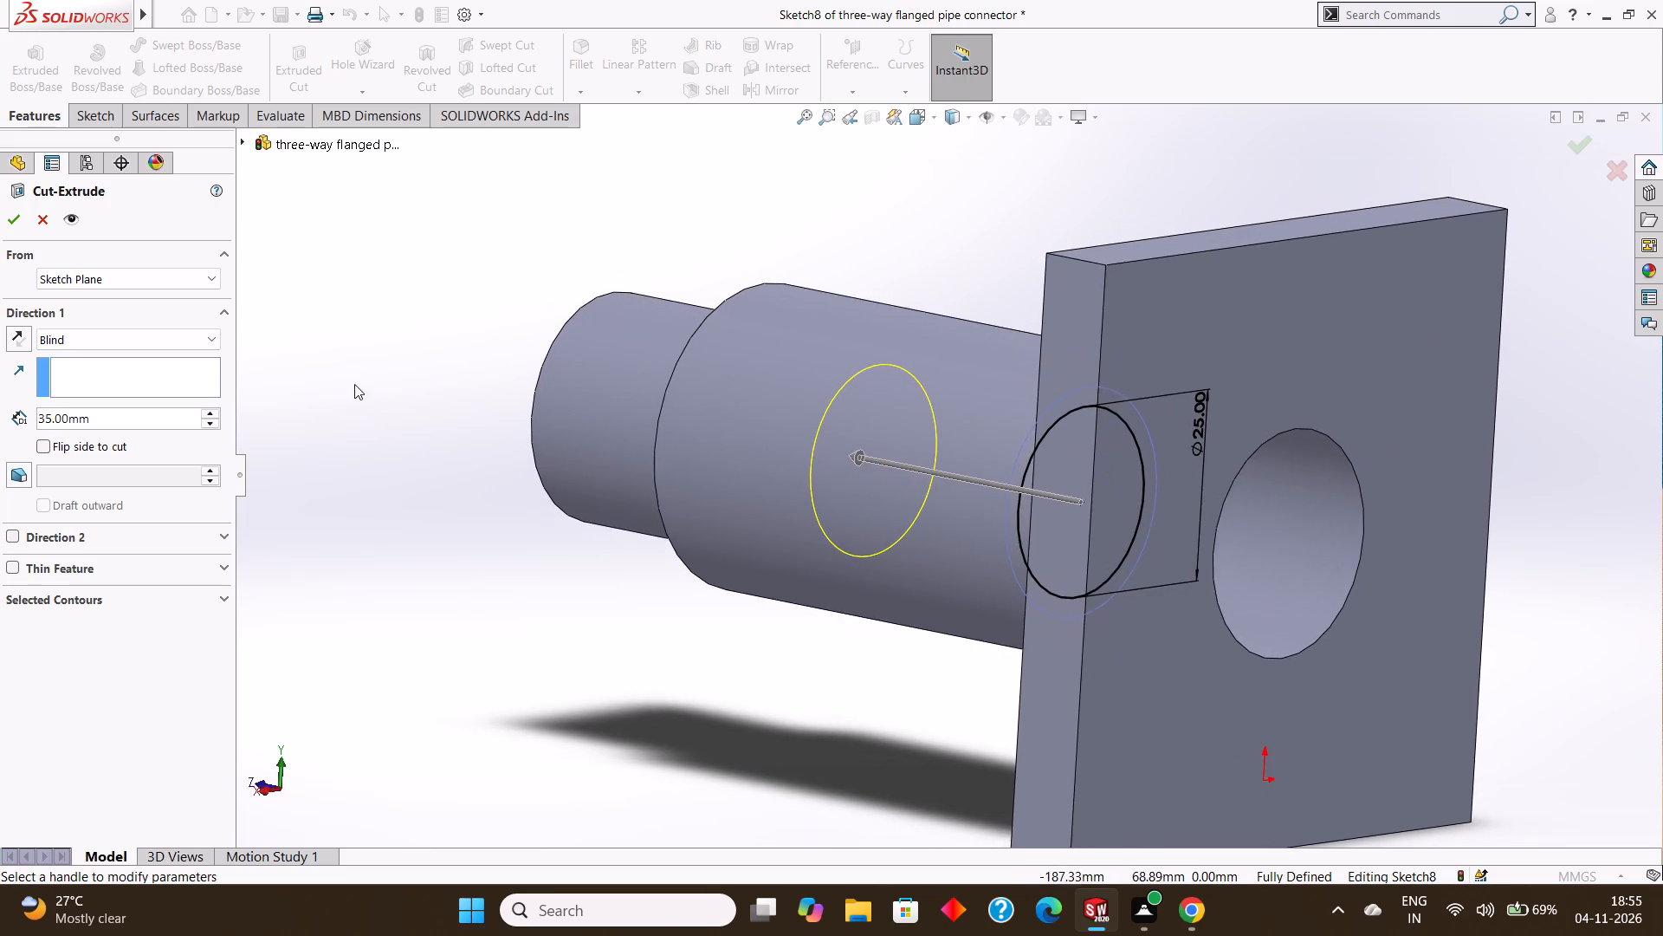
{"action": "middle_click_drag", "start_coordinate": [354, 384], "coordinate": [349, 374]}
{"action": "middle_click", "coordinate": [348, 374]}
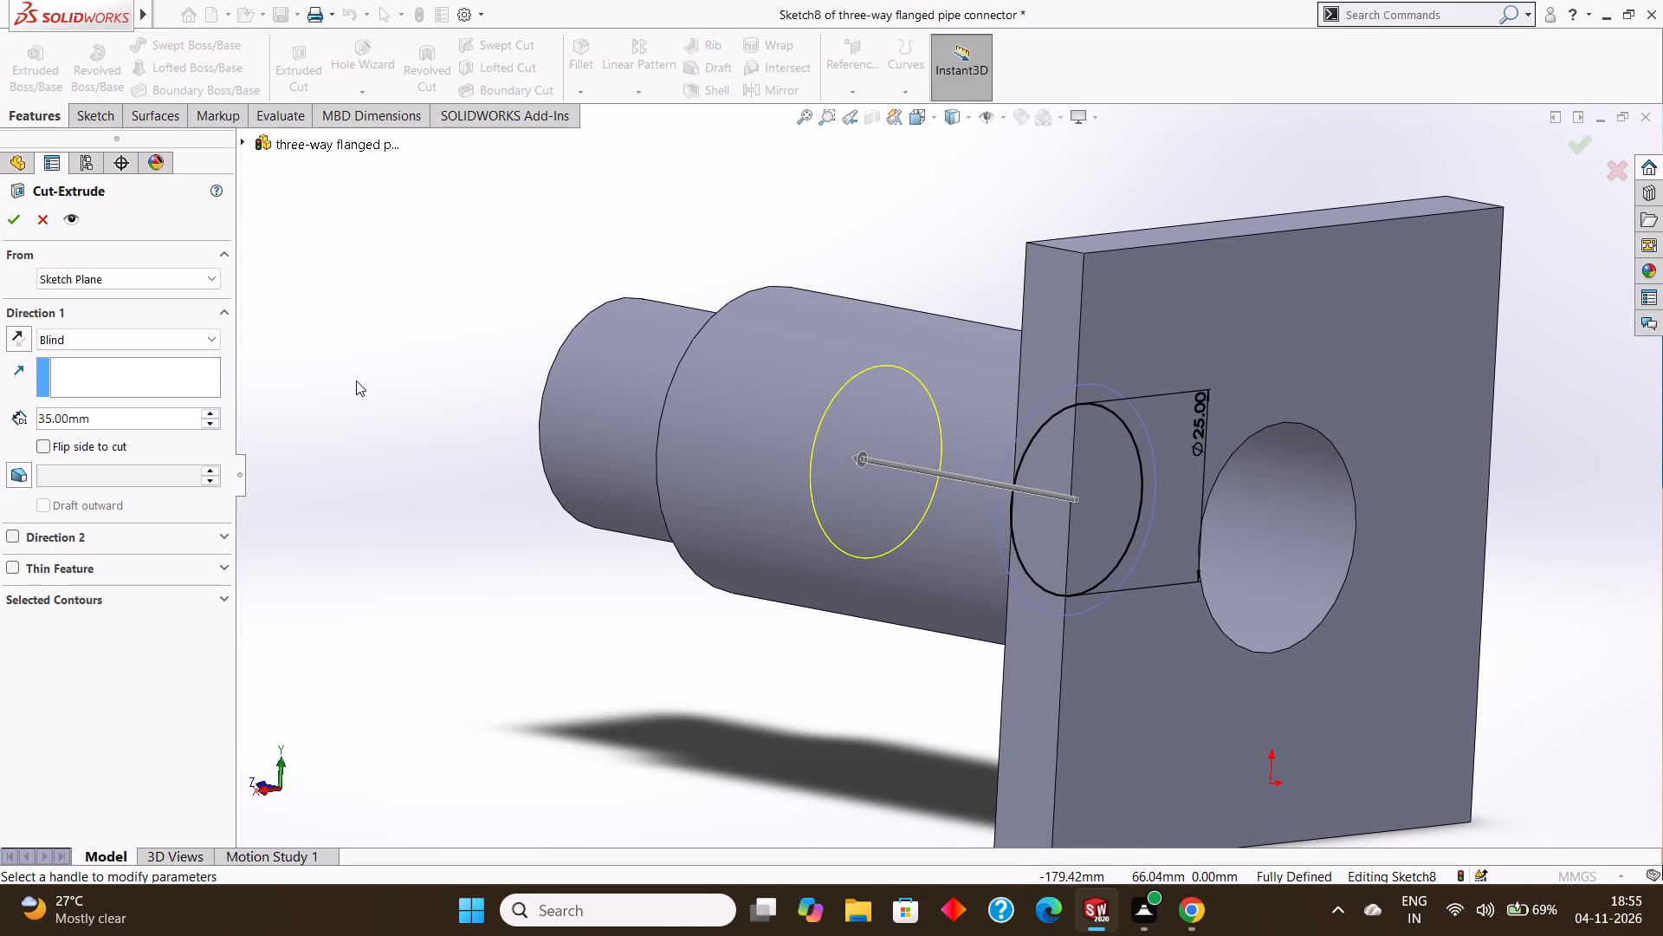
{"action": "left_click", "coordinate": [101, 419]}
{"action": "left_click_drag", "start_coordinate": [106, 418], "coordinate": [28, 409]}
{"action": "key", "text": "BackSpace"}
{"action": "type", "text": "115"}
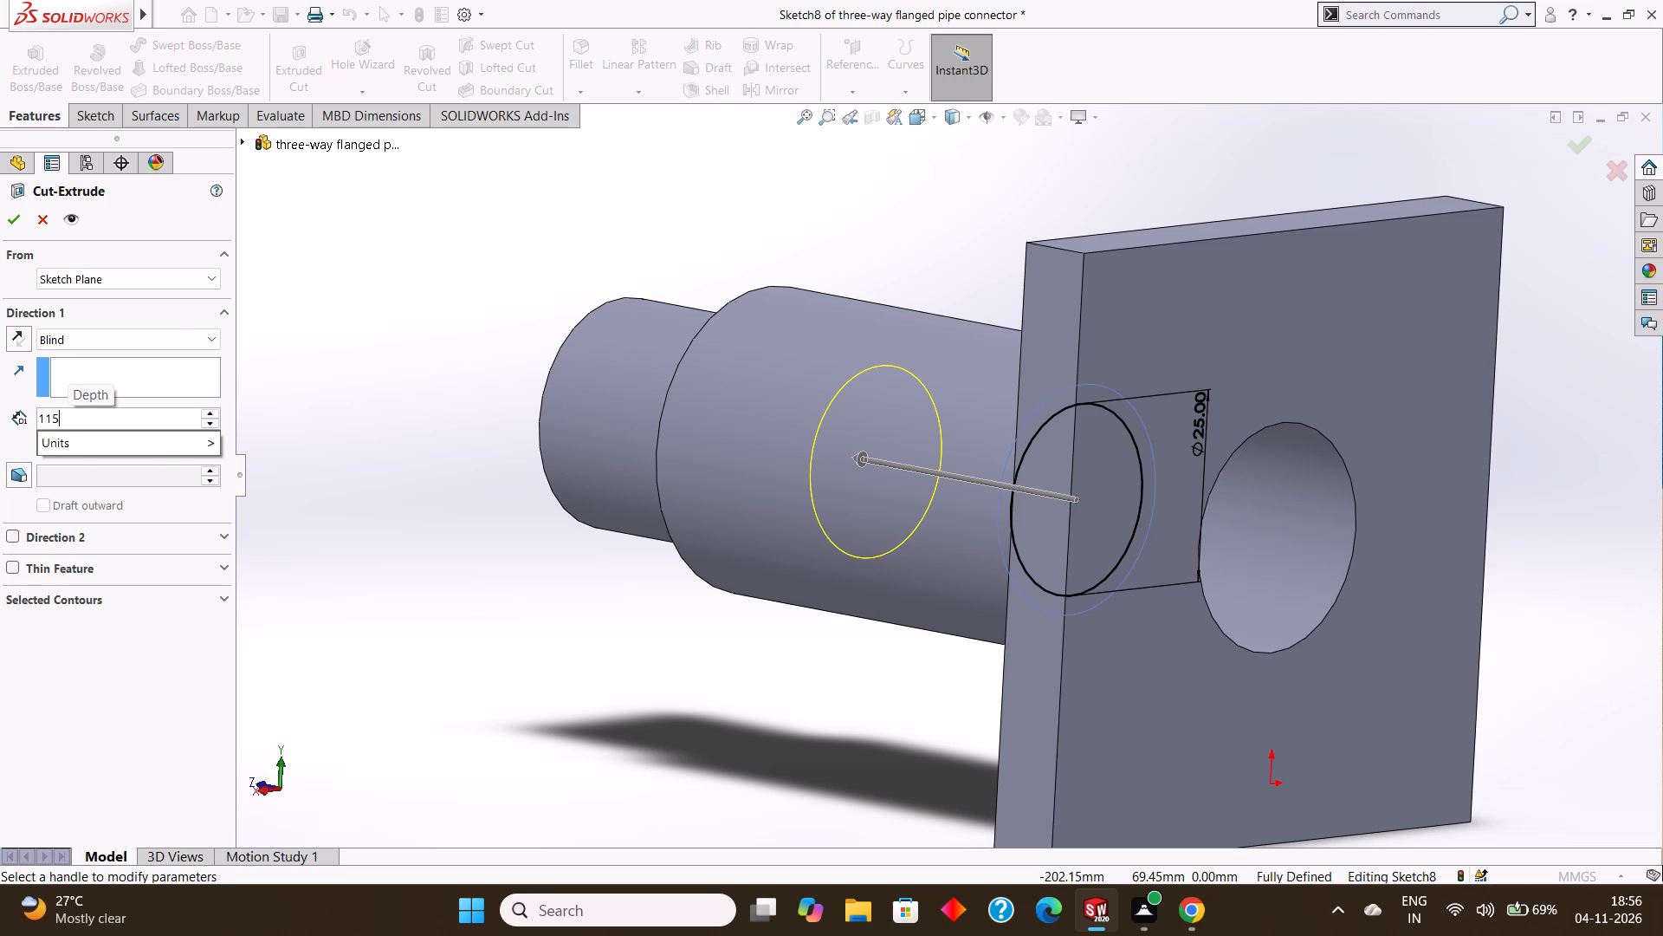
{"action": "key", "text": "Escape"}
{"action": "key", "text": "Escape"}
Examine the flange, the 30 mm bore and the 25 mm circle at its inner end from several angles.
{"action": "middle_click_drag", "start_coordinate": [427, 373], "coordinate": [483, 562]}
{"action": "middle_click_drag", "start_coordinate": [504, 426], "coordinate": [510, 445]}
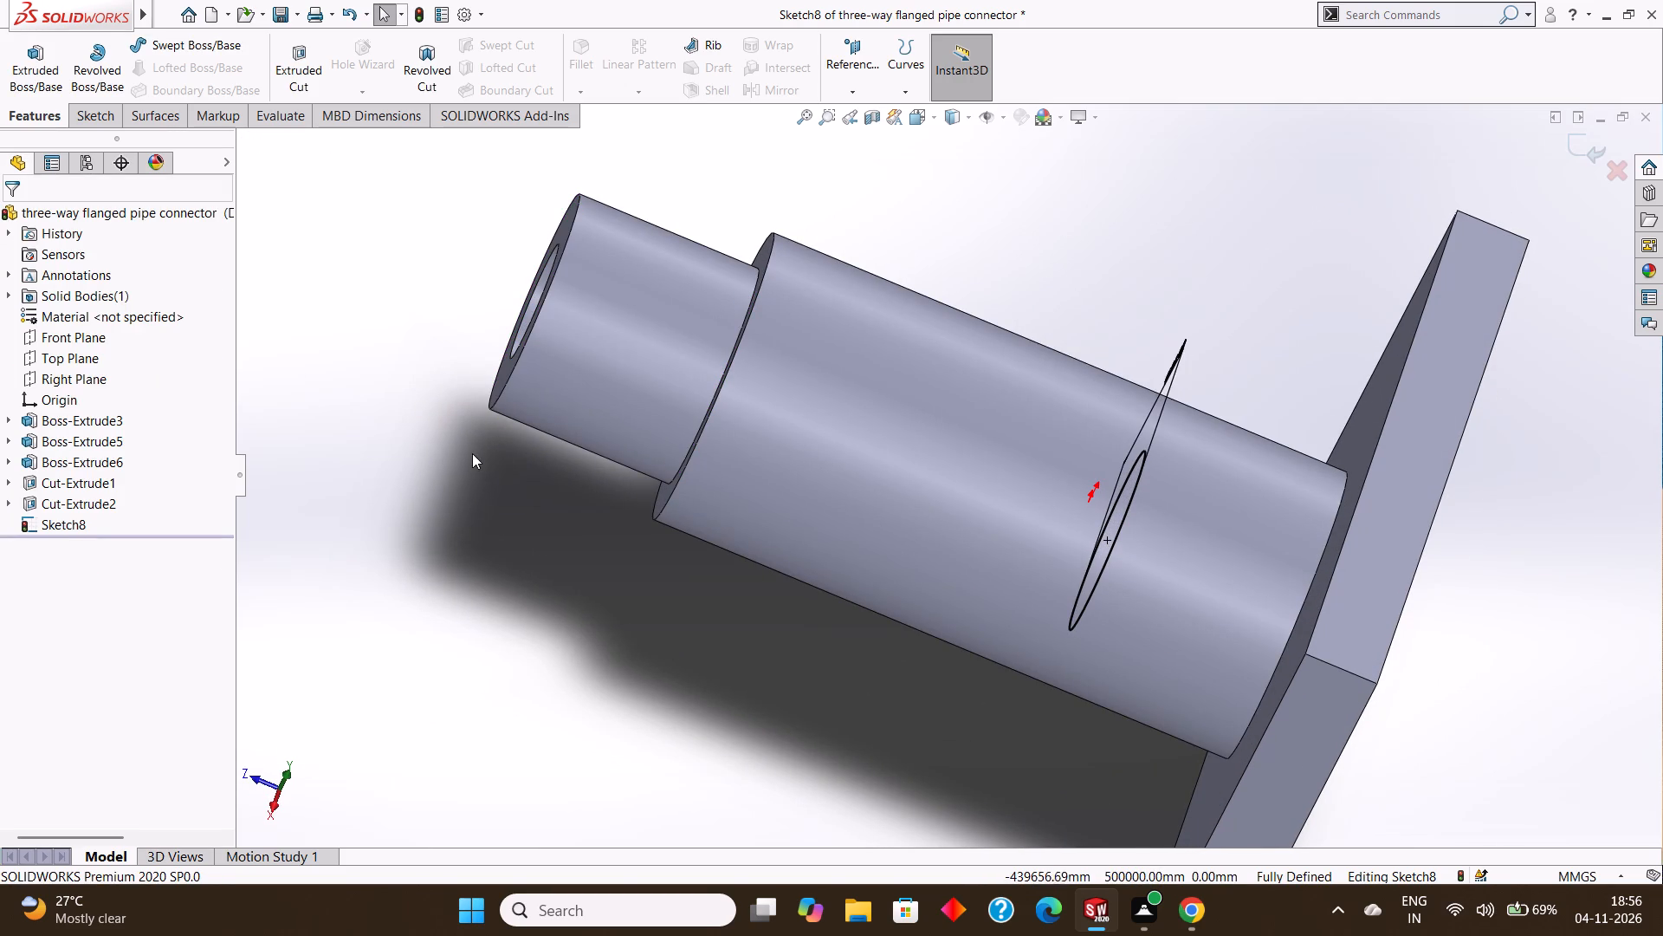
{"action": "middle_click_drag", "start_coordinate": [460, 487], "coordinate": [426, 471]}
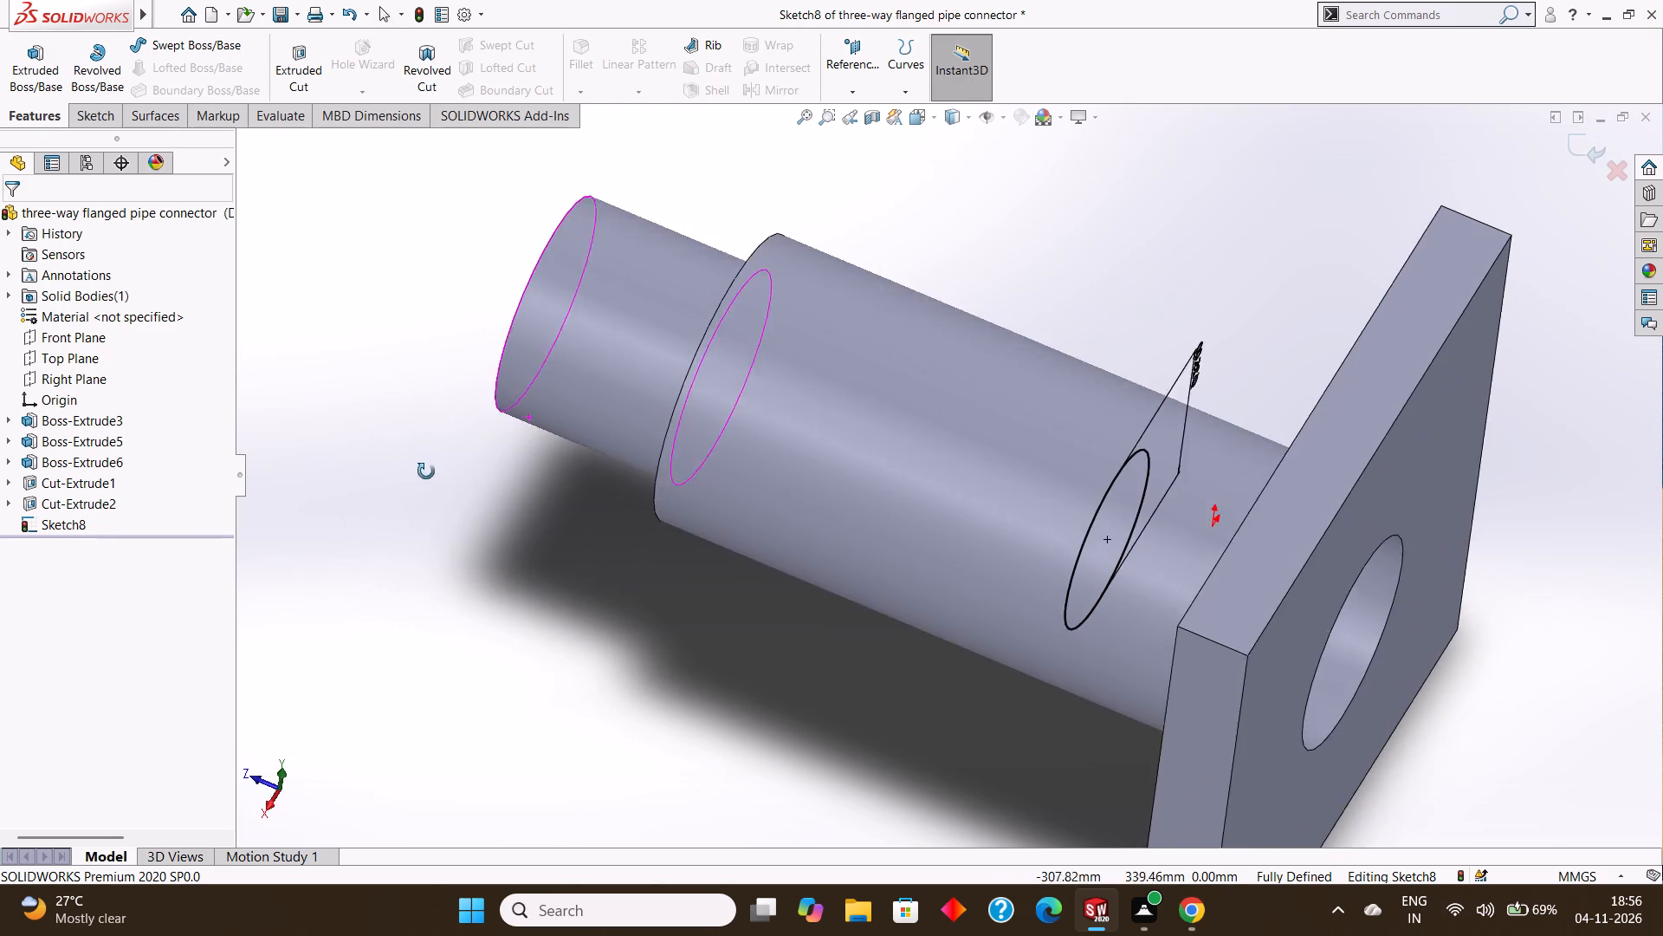
{"action": "middle_click_drag", "start_coordinate": [426, 471], "coordinate": [424, 471]}
{"action": "middle_click_drag", "start_coordinate": [427, 479], "coordinate": [388, 465]}
{"action": "scroll", "coordinate": [397, 473], "scroll_direction": "up", "scroll_amount": 1}
{"action": "middle_click_drag", "start_coordinate": [397, 473], "coordinate": [387, 495]}
{"action": "middle_click_drag", "start_coordinate": [387, 497], "coordinate": [357, 481]}
{"action": "middle_click_drag", "start_coordinate": [368, 486], "coordinate": [357, 465]}
{"action": "middle_click_drag", "start_coordinate": [359, 503], "coordinate": [352, 488]}
{"action": "middle_click_drag", "start_coordinate": [395, 505], "coordinate": [390, 502]}
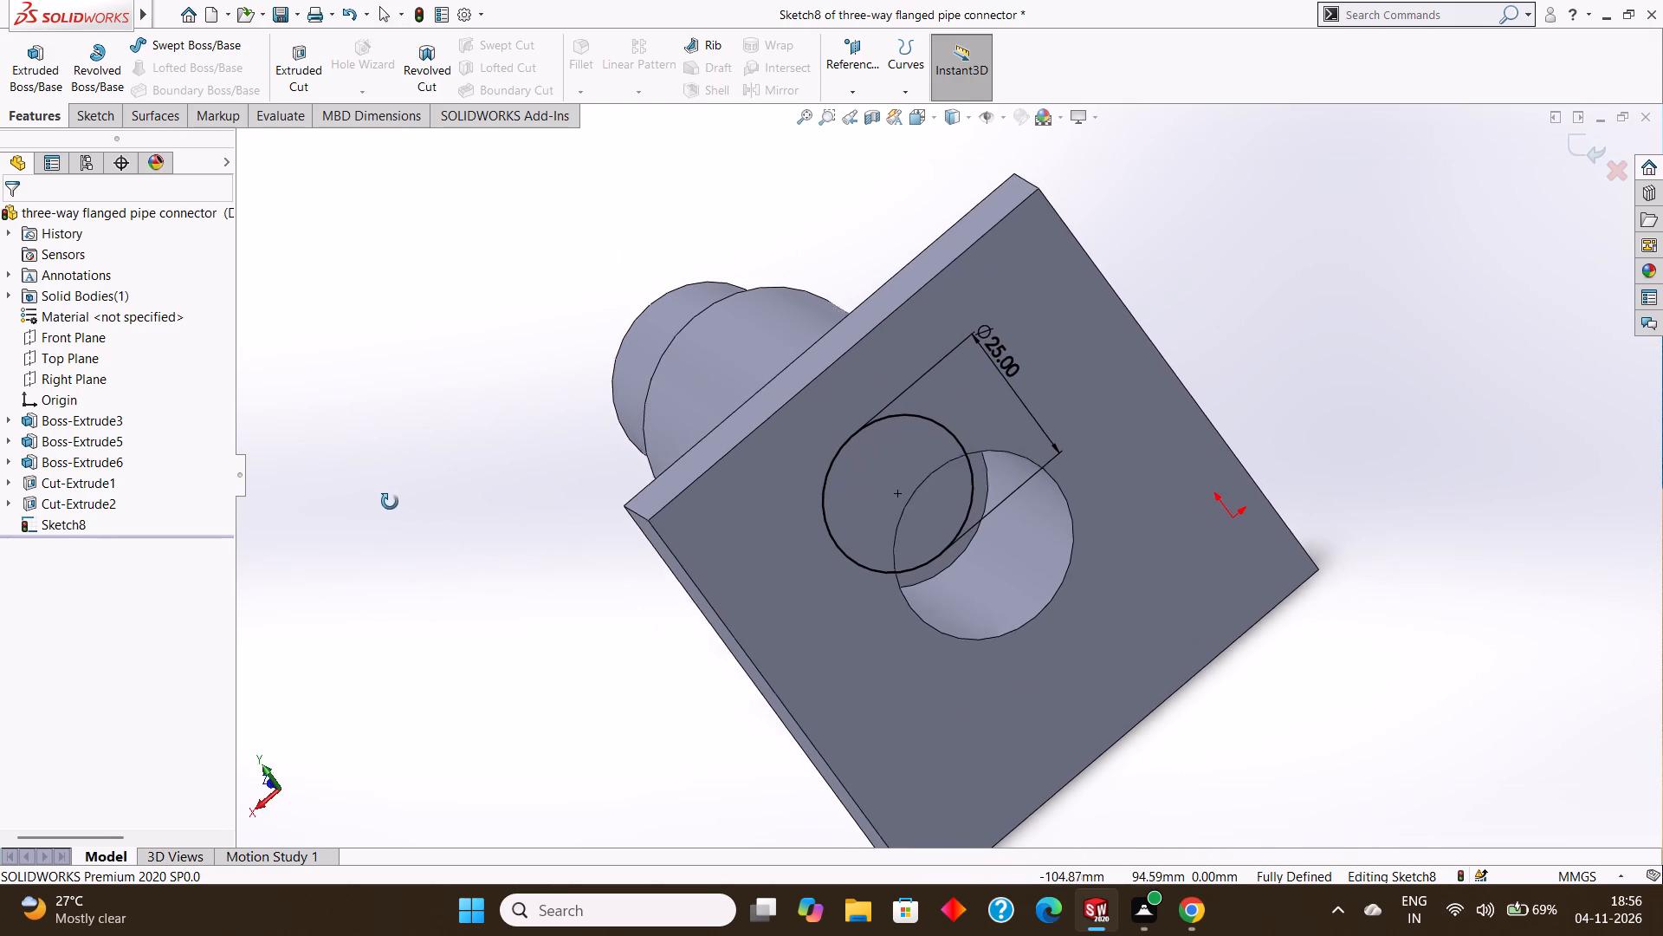
{"action": "middle_click_drag", "start_coordinate": [390, 502], "coordinate": [381, 494]}
{"action": "middle_click_drag", "start_coordinate": [429, 510], "coordinate": [429, 497]}
{"action": "middle_click_drag", "start_coordinate": [407, 521], "coordinate": [424, 497]}
{"action": "middle_click_drag", "start_coordinate": [412, 512], "coordinate": [394, 505]}
{"action": "middle_click_drag", "start_coordinate": [408, 500], "coordinate": [425, 508]}
{"action": "middle_click_drag", "start_coordinate": [425, 500], "coordinate": [443, 526]}
{"action": "middle_click_drag", "start_coordinate": [450, 500], "coordinate": [468, 537]}
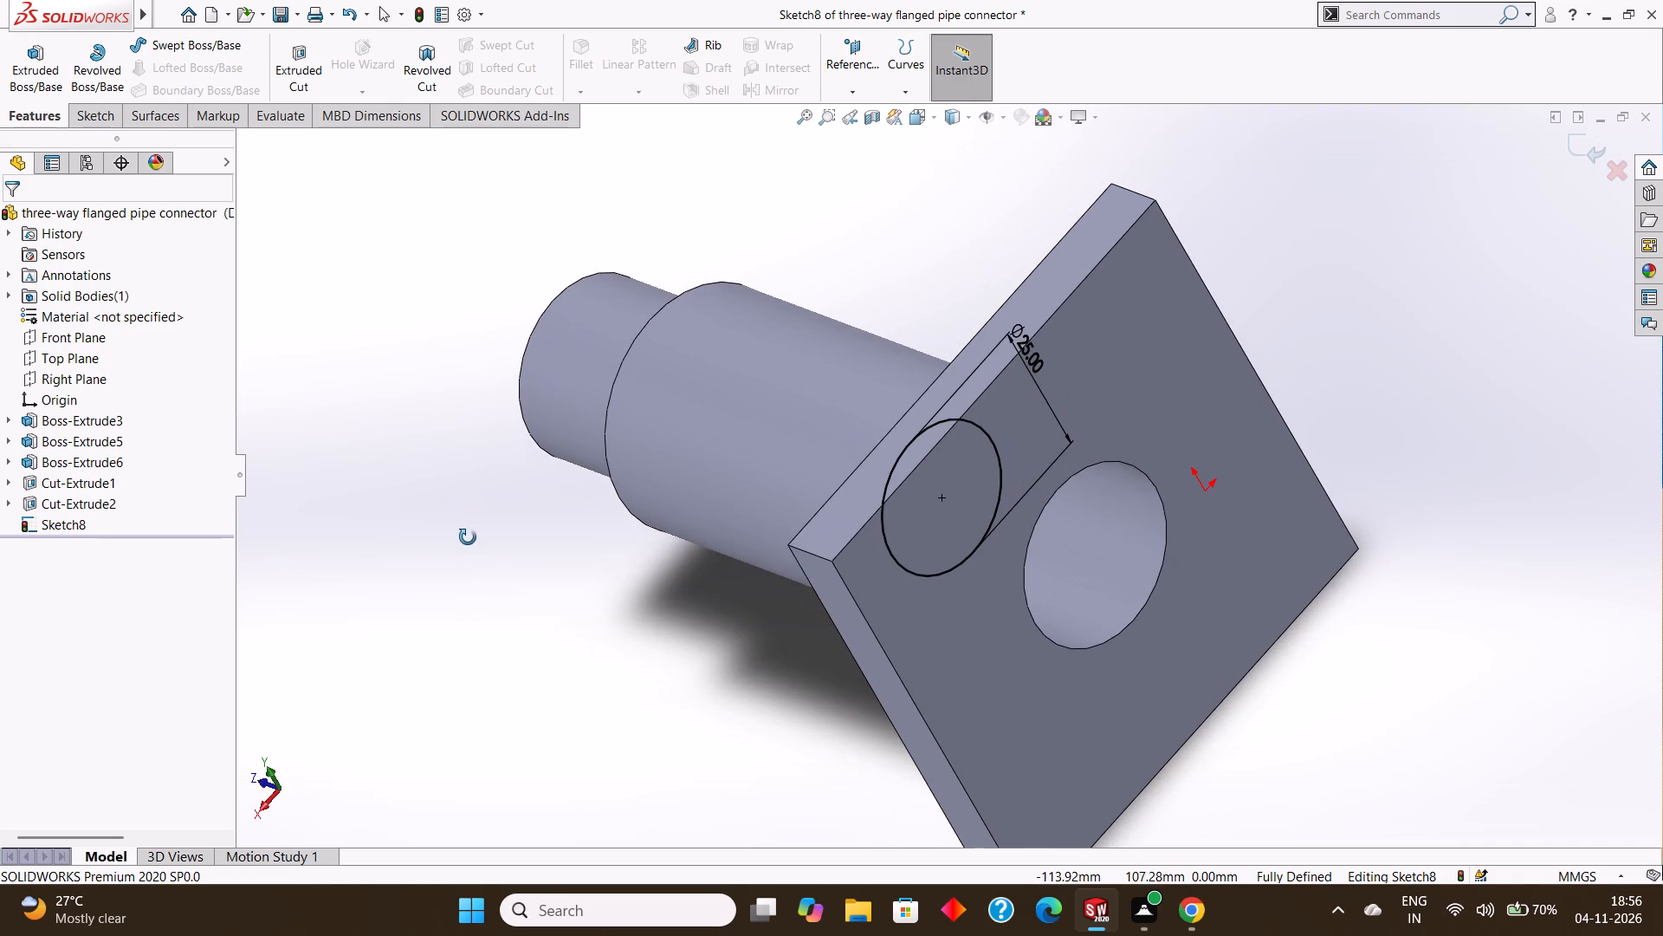
{"action": "middle_click_drag", "start_coordinate": [468, 537], "coordinate": [468, 536]}
{"action": "middle_click_drag", "start_coordinate": [460, 509], "coordinate": [471, 534]}
{"action": "middle_click_drag", "start_coordinate": [468, 517], "coordinate": [475, 532]}
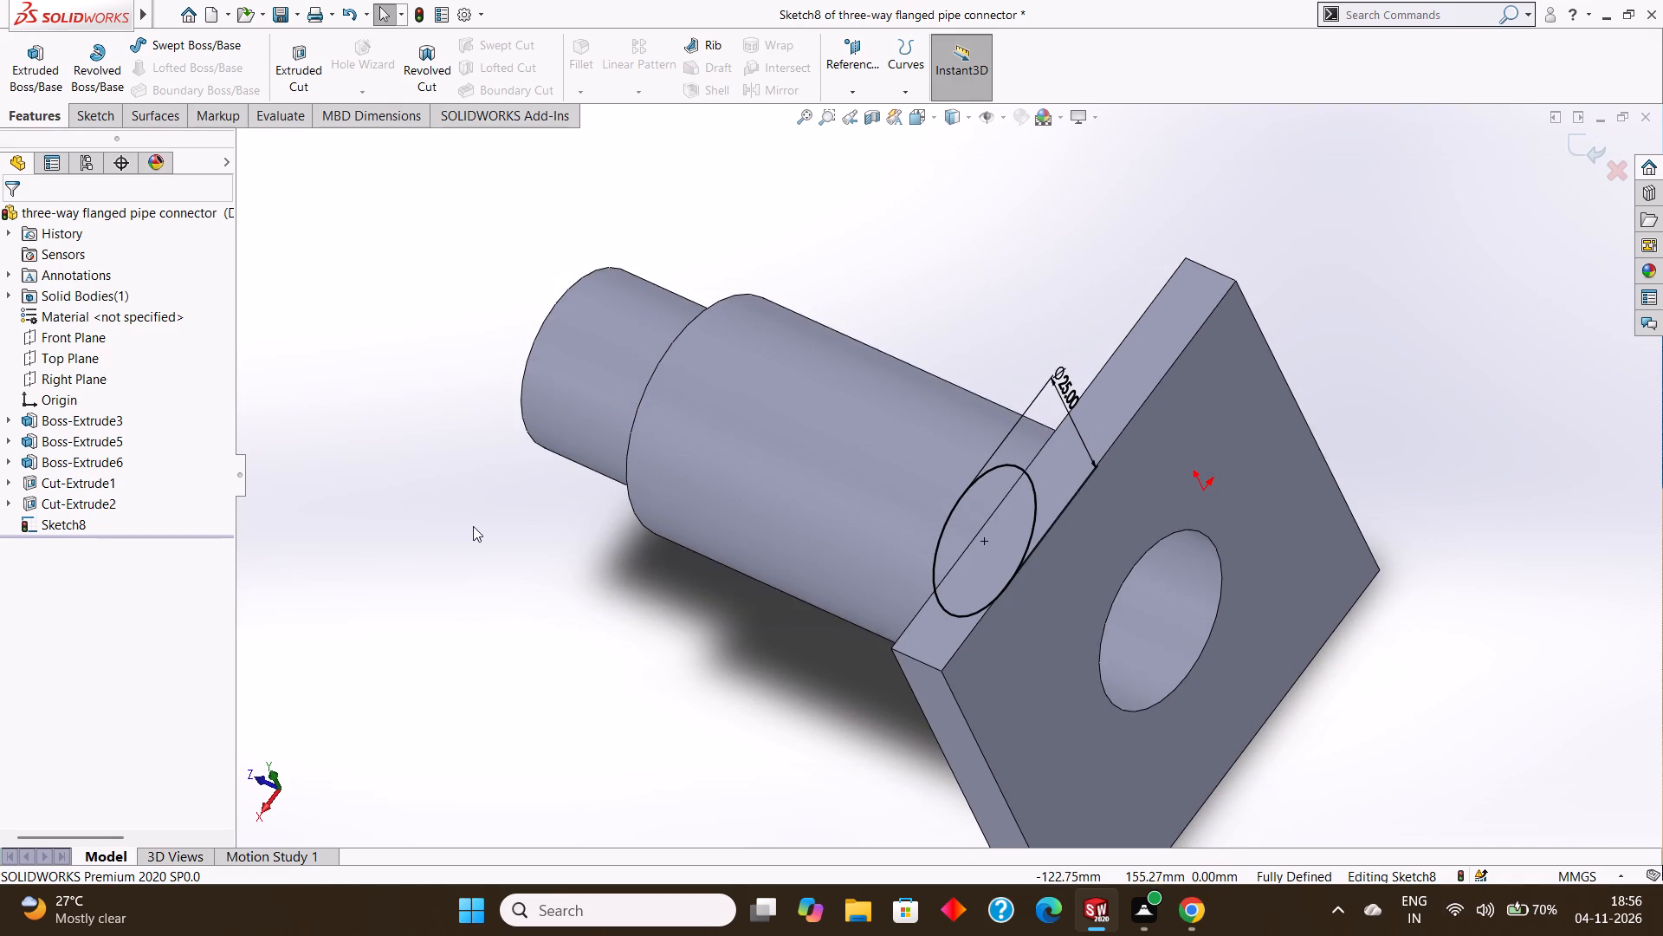
{"action": "middle_click_drag", "start_coordinate": [473, 525], "coordinate": [452, 476]}
{"action": "middle_click_drag", "start_coordinate": [469, 518], "coordinate": [467, 500]}
{"action": "middle_click", "coordinate": [471, 496]}
{"action": "scroll", "coordinate": [506, 535], "scroll_direction": "up", "scroll_amount": 1}
{"action": "middle_click_drag", "start_coordinate": [506, 535], "coordinate": [507, 535]}
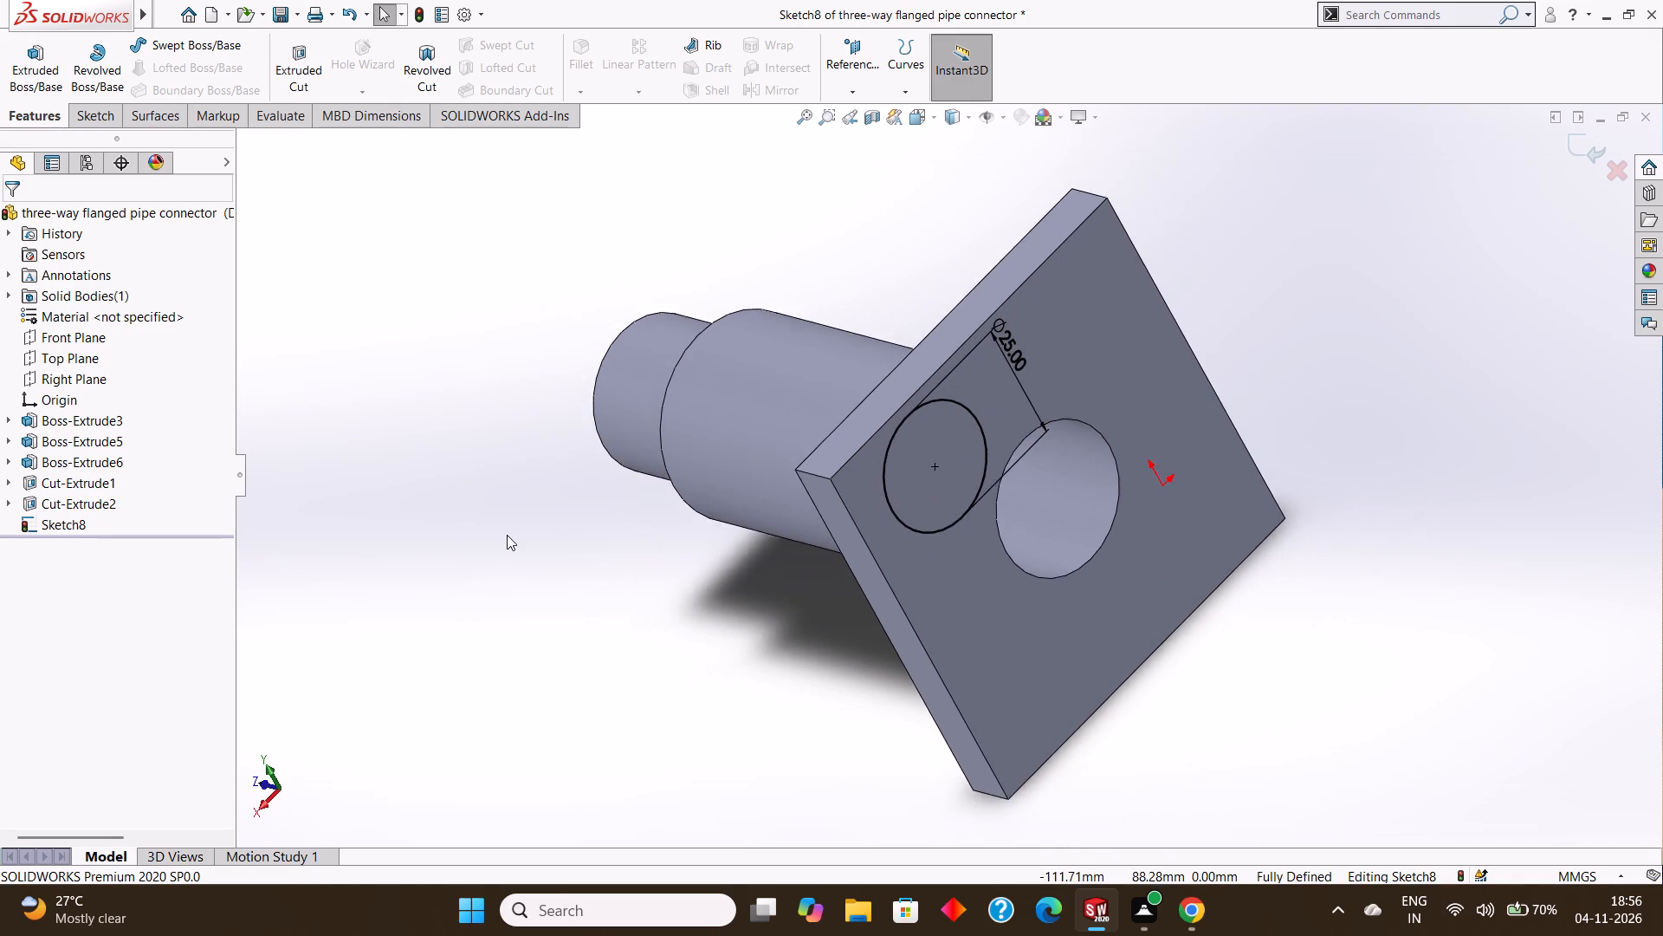
{"action": "middle_click_drag", "start_coordinate": [507, 535], "coordinate": [498, 518]}
{"action": "middle_click_drag", "start_coordinate": [527, 531], "coordinate": [518, 525]}
{"action": "middle_click_drag", "start_coordinate": [599, 533], "coordinate": [525, 551]}
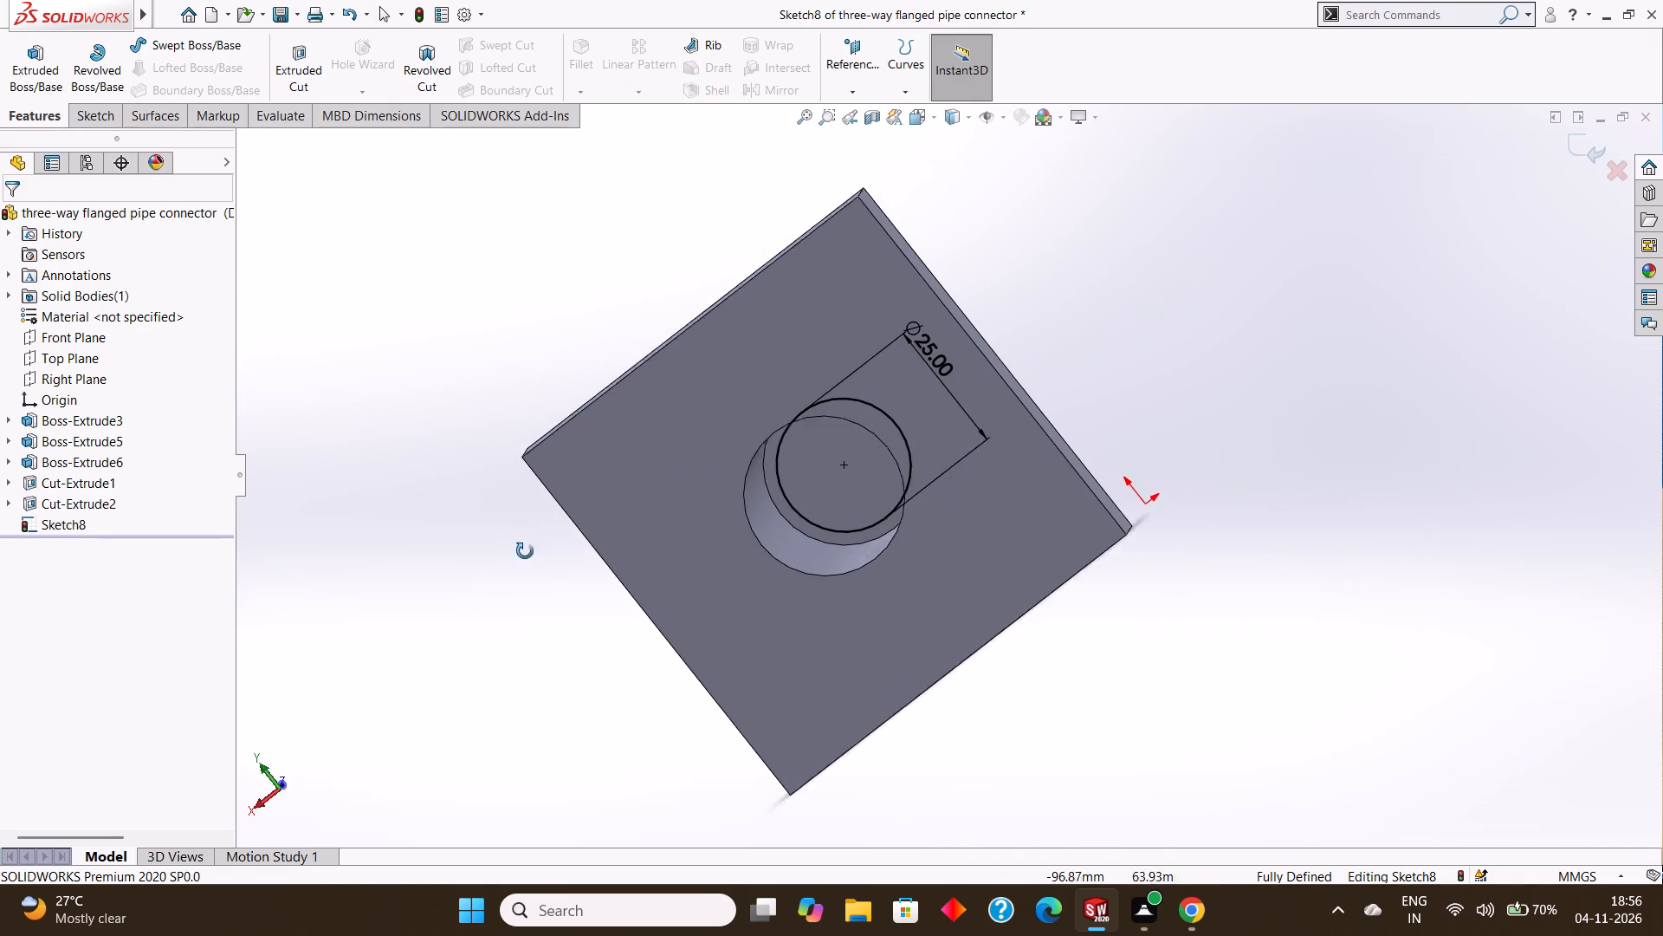
{"action": "middle_click_drag", "start_coordinate": [525, 551], "coordinate": [529, 563]}
{"action": "middle_click_drag", "start_coordinate": [555, 523], "coordinate": [592, 495]}
{"action": "middle_click_drag", "start_coordinate": [604, 520], "coordinate": [590, 512]}
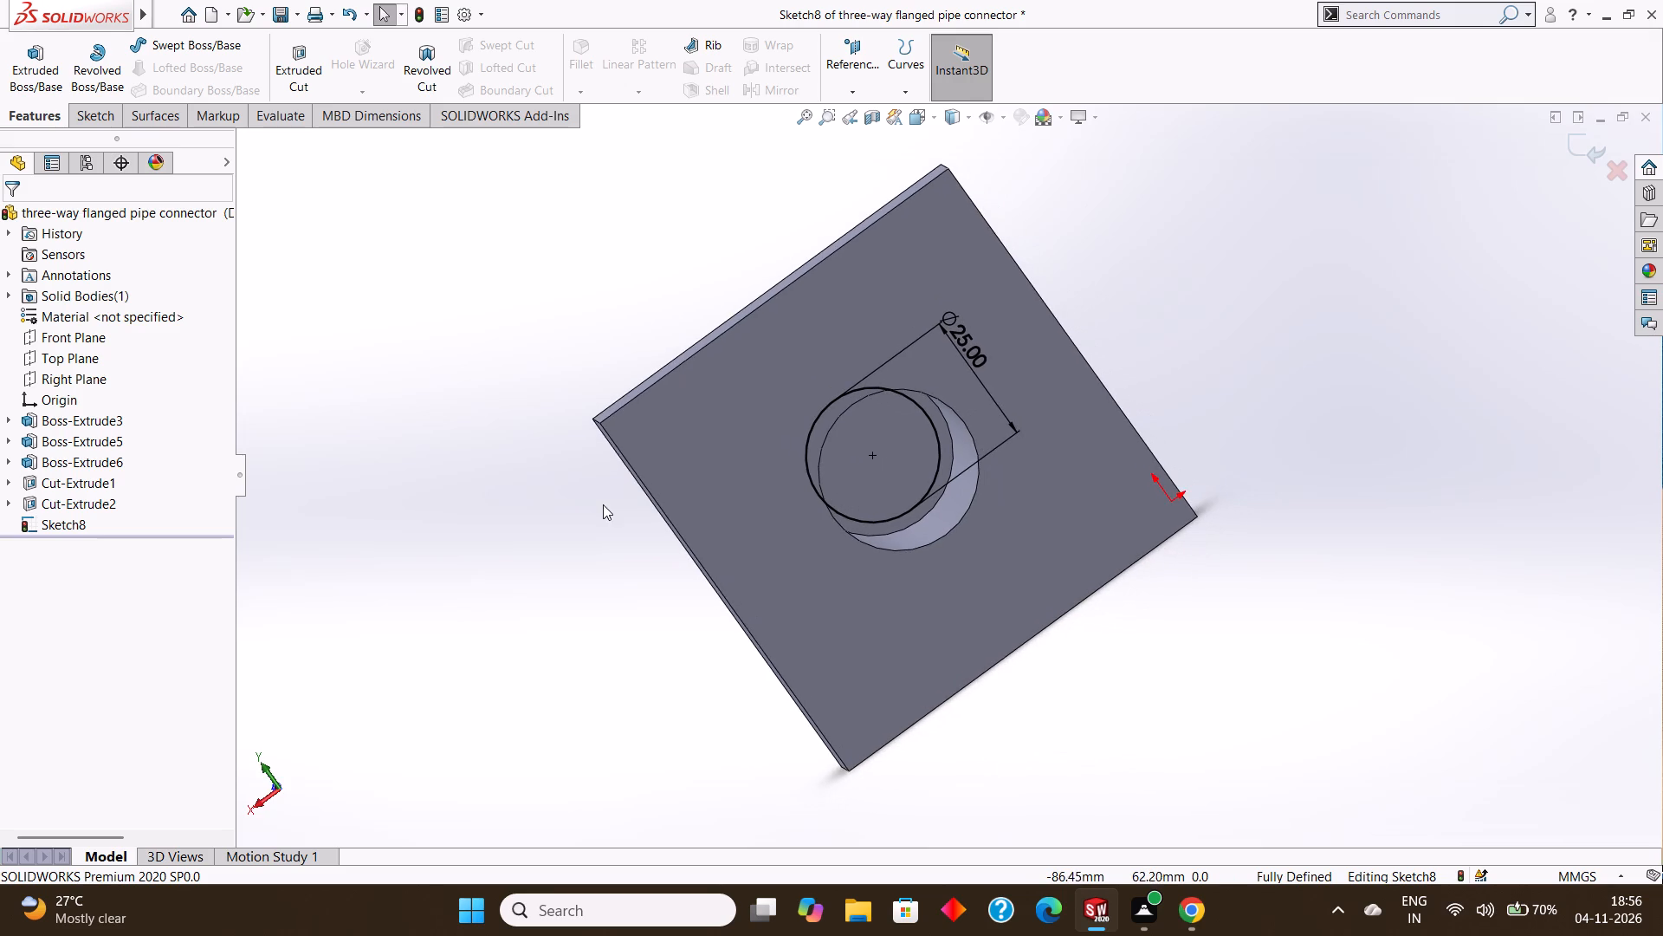
{"action": "middle_click_drag", "start_coordinate": [603, 504], "coordinate": [613, 506]}
{"action": "middle_click_drag", "start_coordinate": [693, 513], "coordinate": [612, 601]}
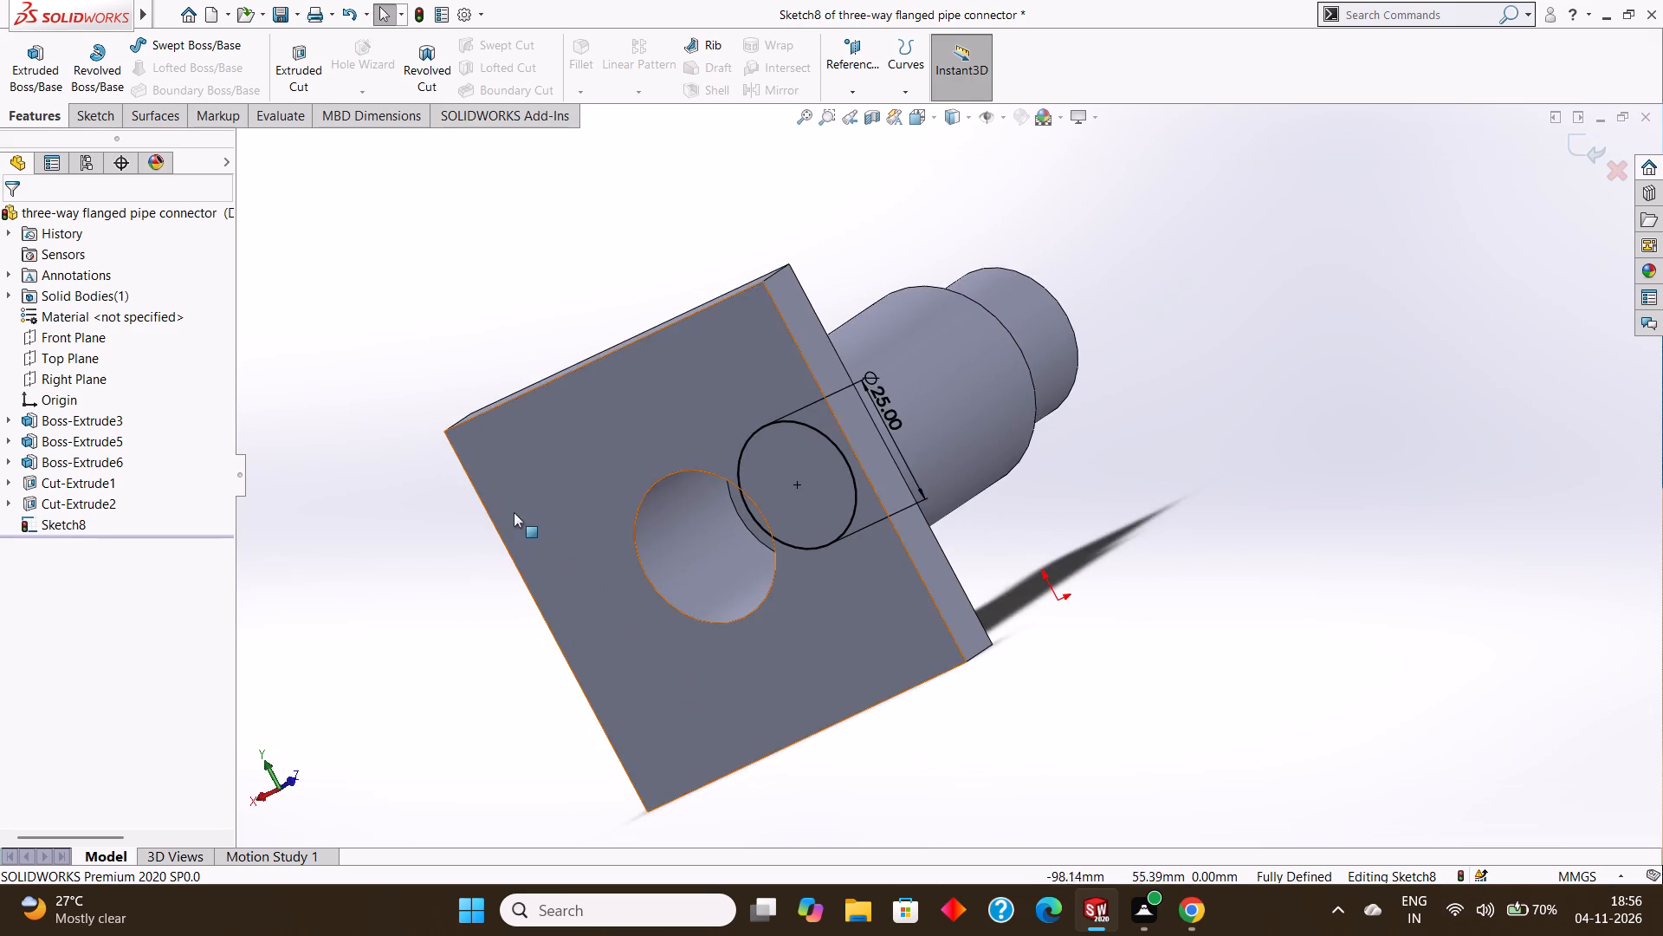
{"action": "middle_click_drag", "start_coordinate": [574, 502], "coordinate": [643, 469]}
{"action": "middle_click_drag", "start_coordinate": [706, 557], "coordinate": [668, 620]}
{"action": "middle_click_drag", "start_coordinate": [660, 529], "coordinate": [660, 528]}
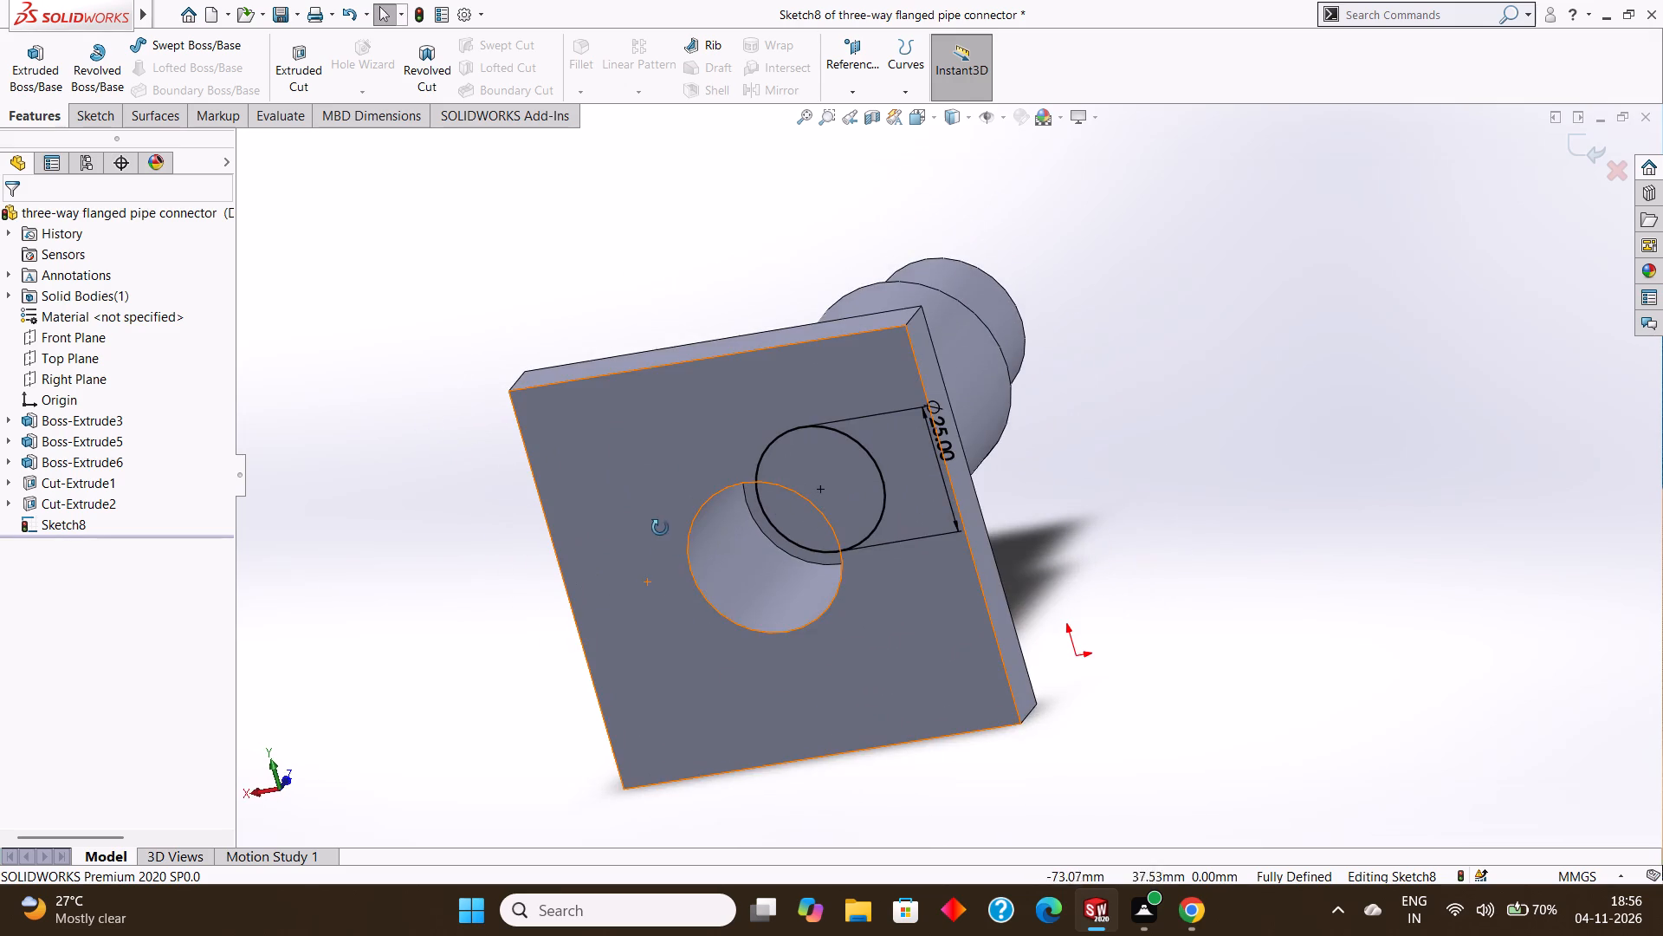
{"action": "middle_click_drag", "start_coordinate": [660, 528], "coordinate": [693, 498]}
{"action": "middle_click_drag", "start_coordinate": [720, 504], "coordinate": [679, 543]}
{"action": "middle_click_drag", "start_coordinate": [680, 521], "coordinate": [699, 524]}
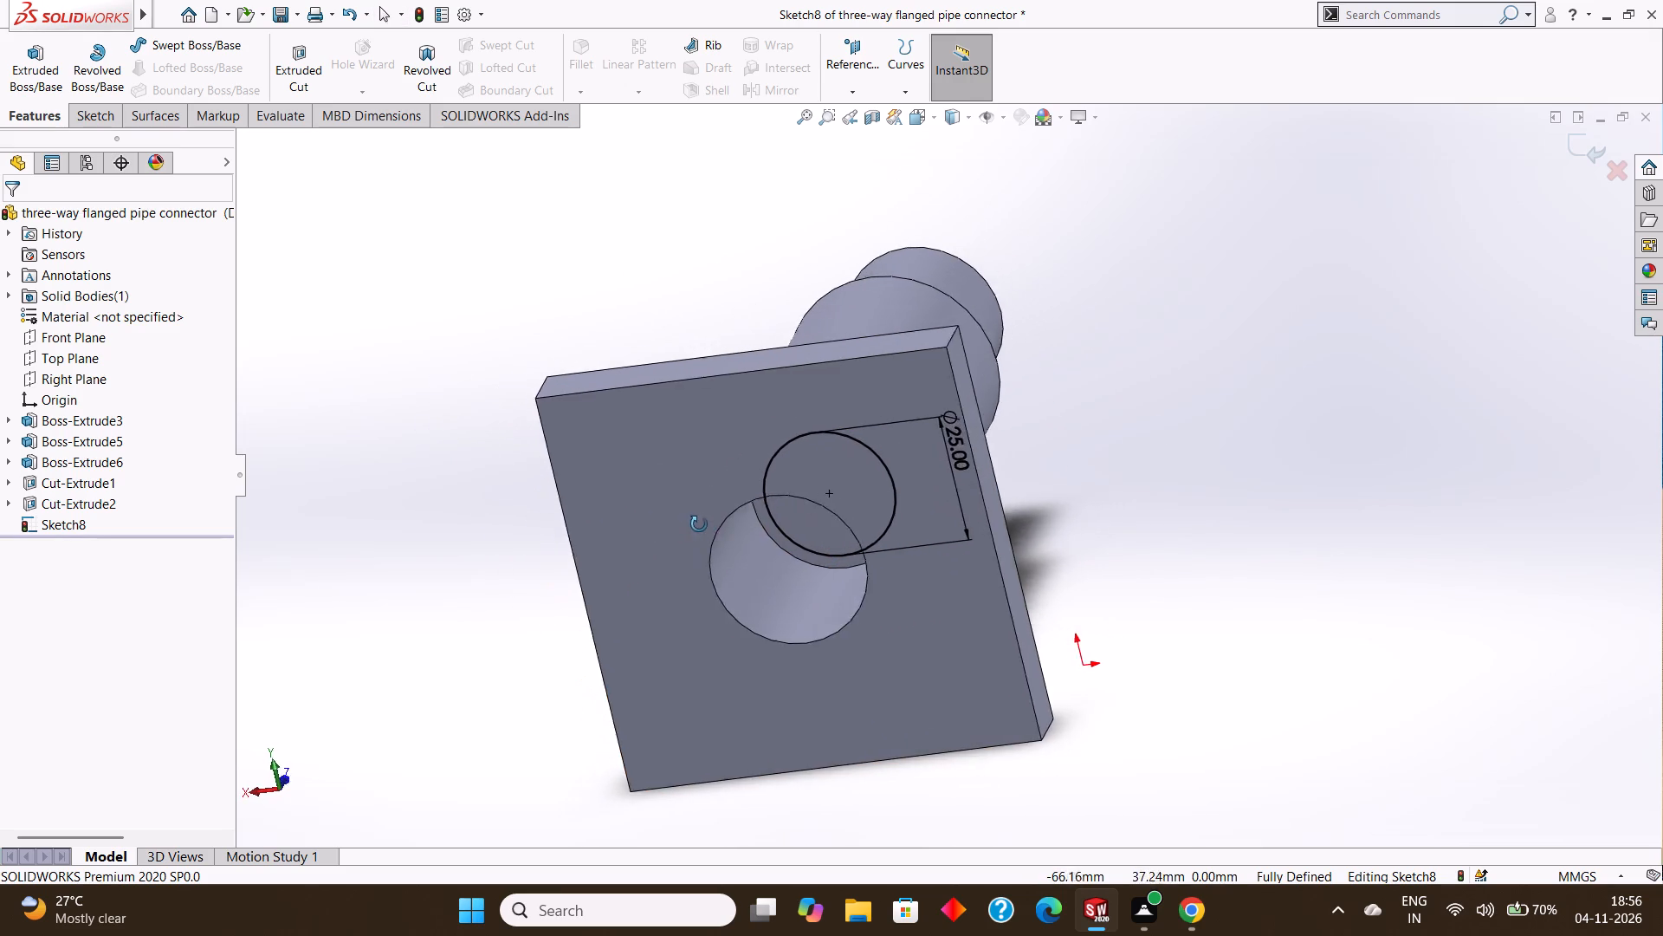
{"action": "middle_click_drag", "start_coordinate": [699, 524], "coordinate": [727, 490]}
{"action": "middle_click_drag", "start_coordinate": [736, 489], "coordinate": [746, 503]}
{"action": "middle_click_drag", "start_coordinate": [746, 500], "coordinate": [748, 505]}
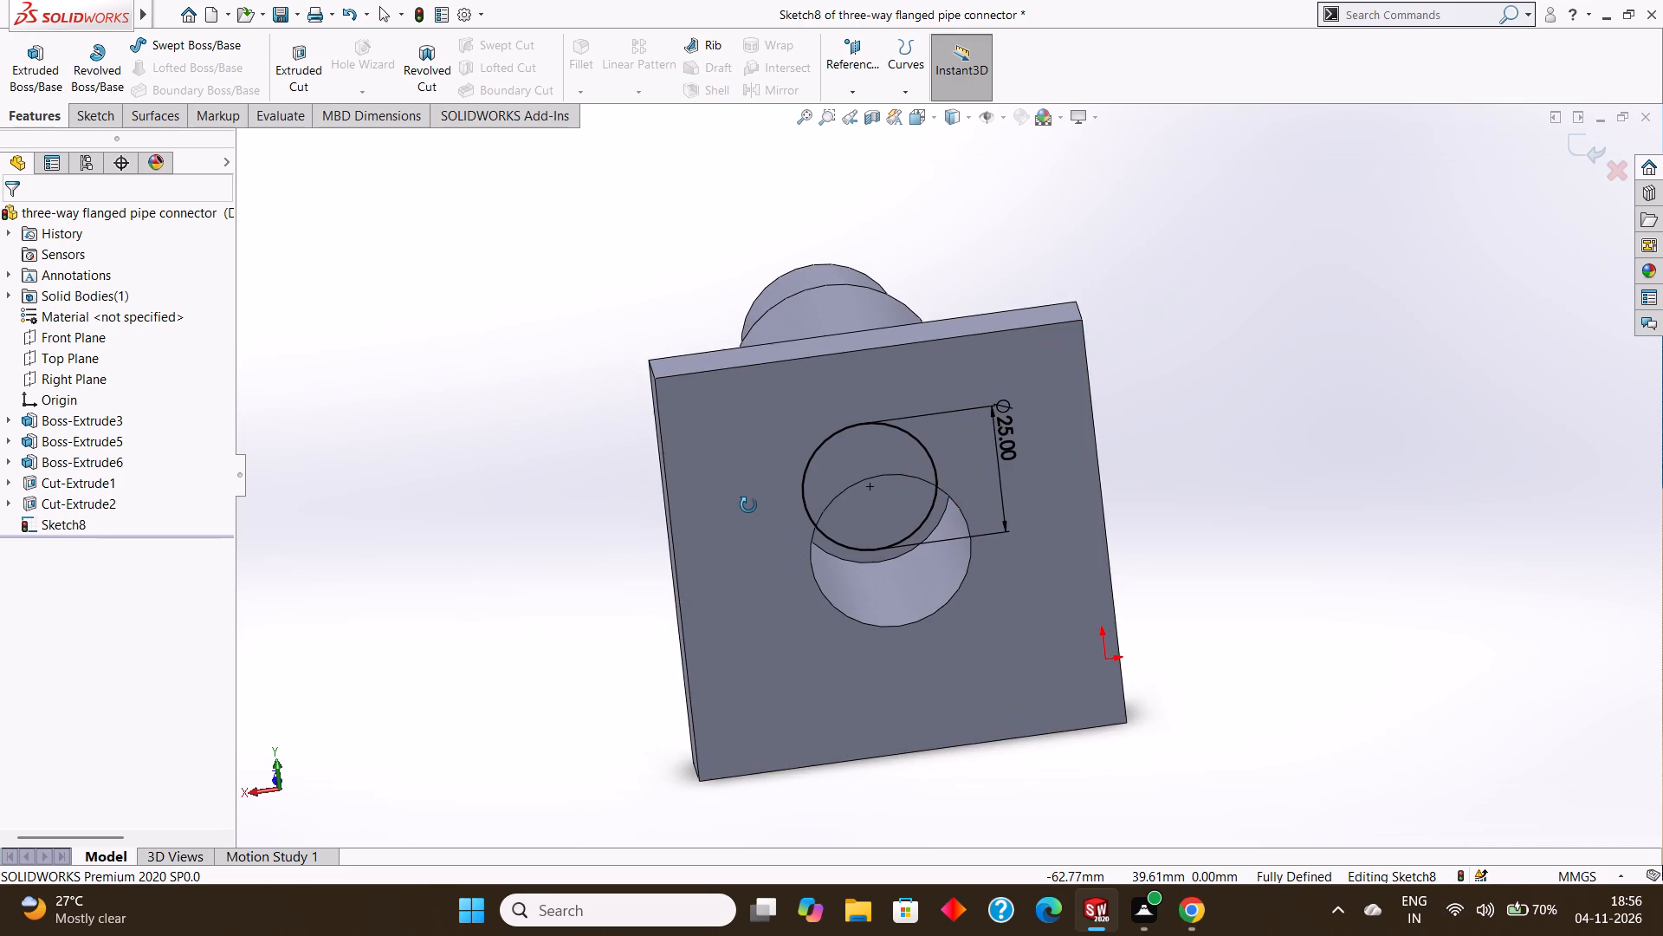
{"action": "middle_click_drag", "start_coordinate": [748, 505], "coordinate": [751, 485]}
{"action": "middle_click_drag", "start_coordinate": [752, 484], "coordinate": [761, 493]}
{"action": "middle_click", "coordinate": [764, 493]}
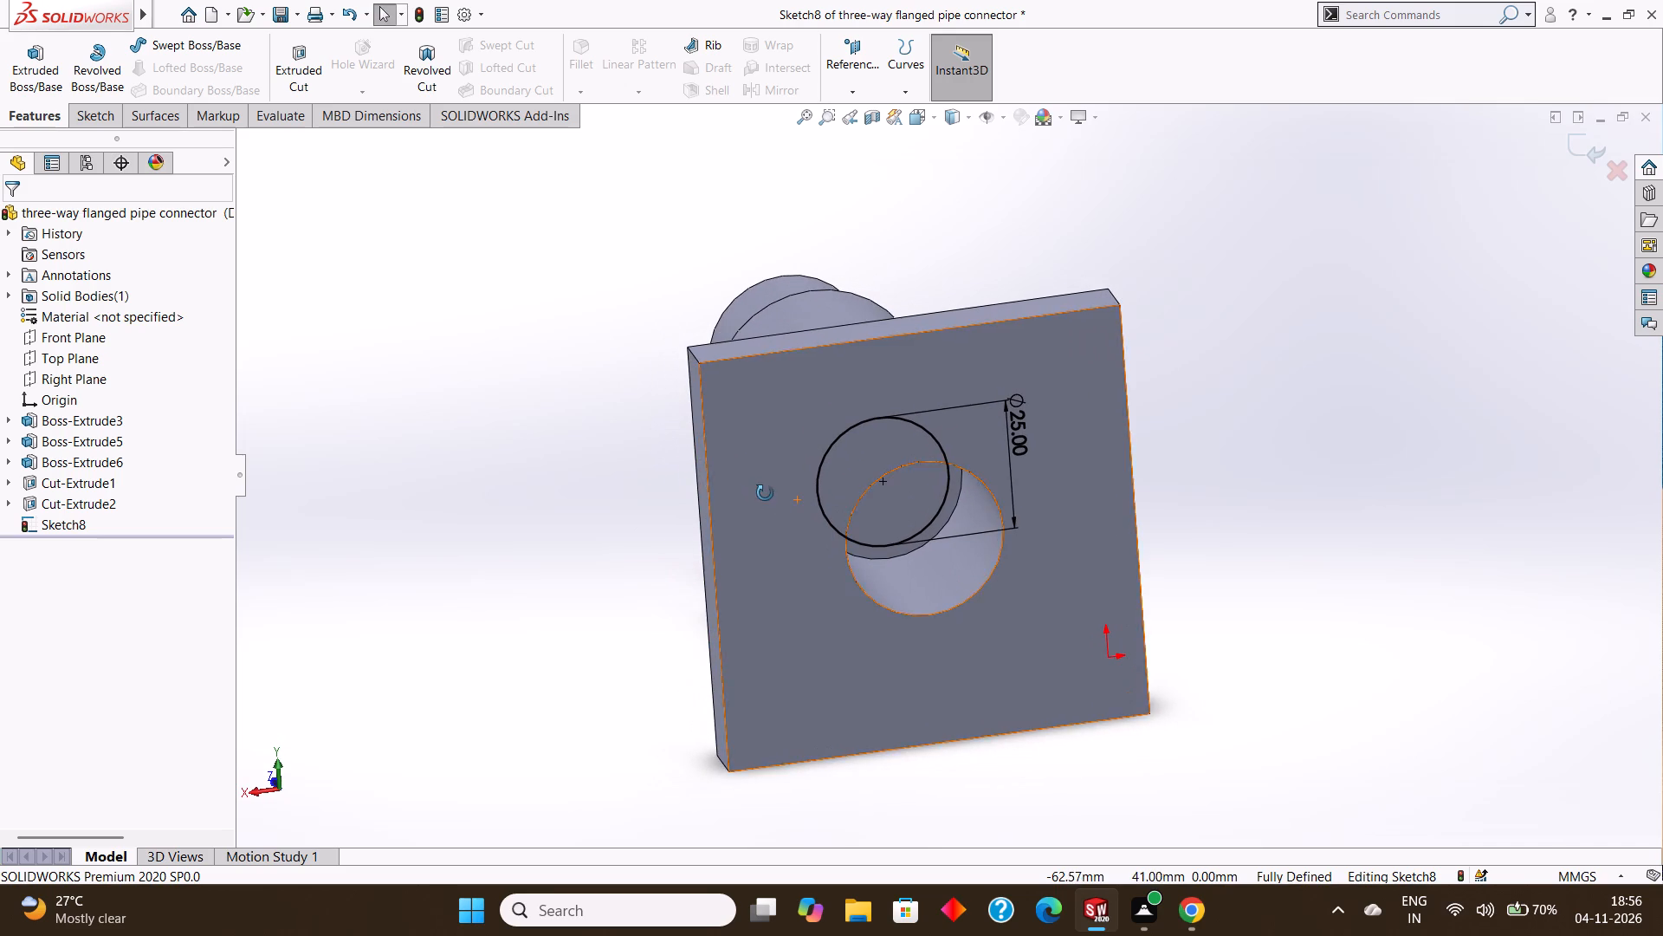
{"action": "middle_click_drag", "start_coordinate": [767, 496], "coordinate": [760, 488]}
{"action": "middle_click", "coordinate": [760, 487]}
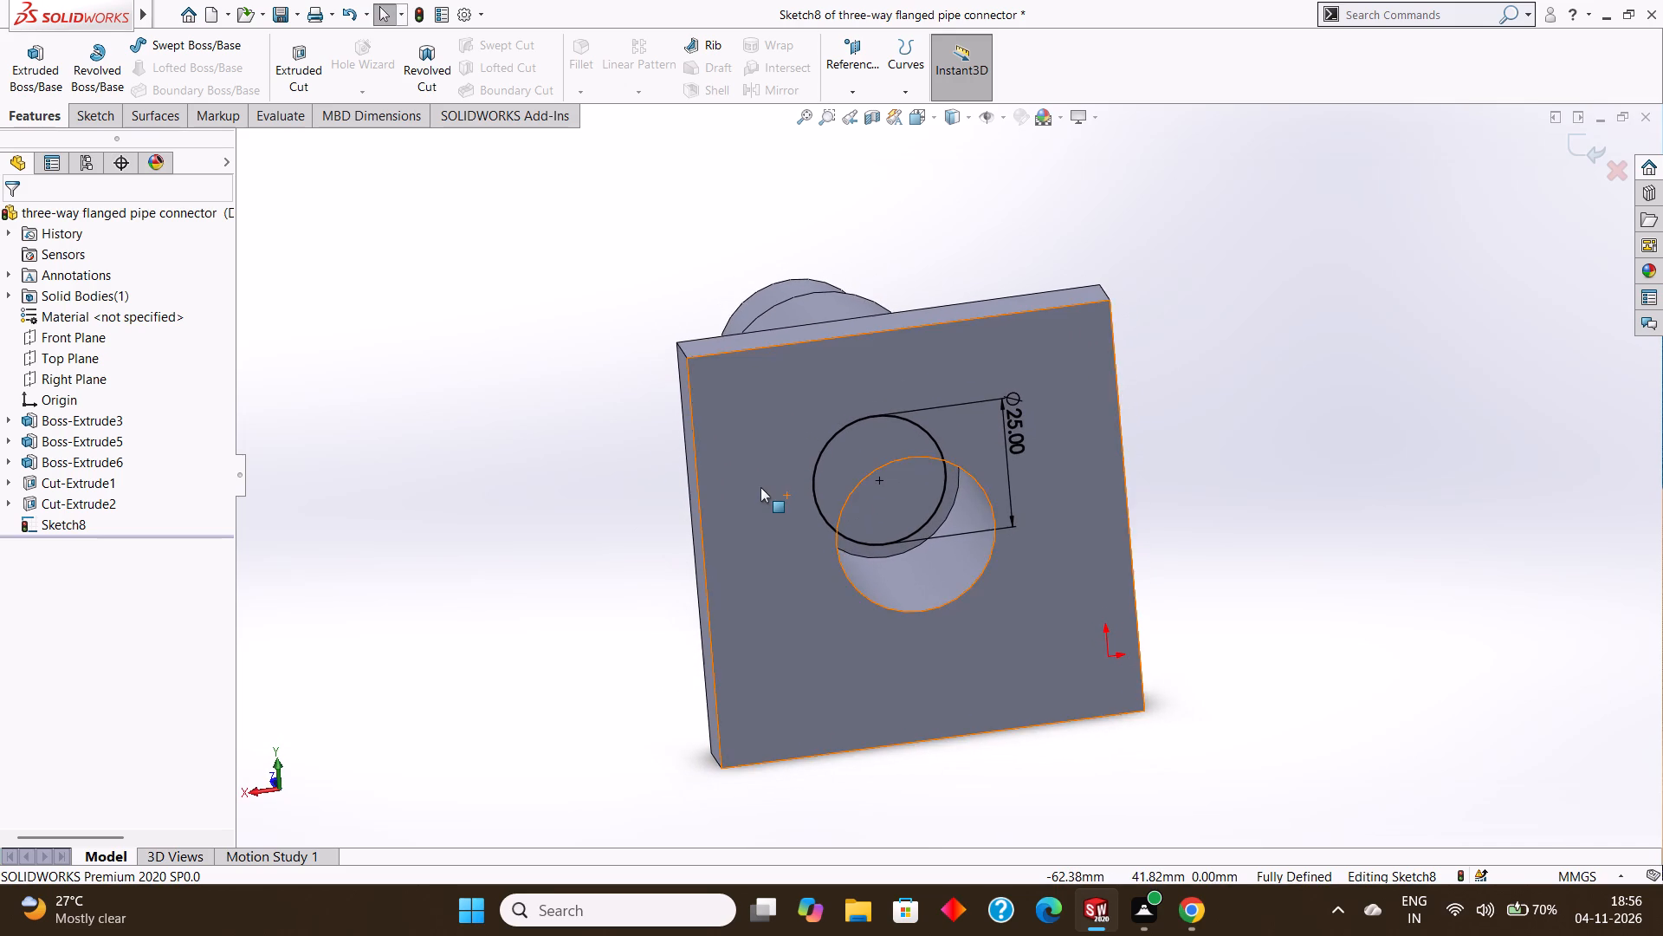
{"action": "middle_click_drag", "start_coordinate": [765, 487], "coordinate": [759, 471]}
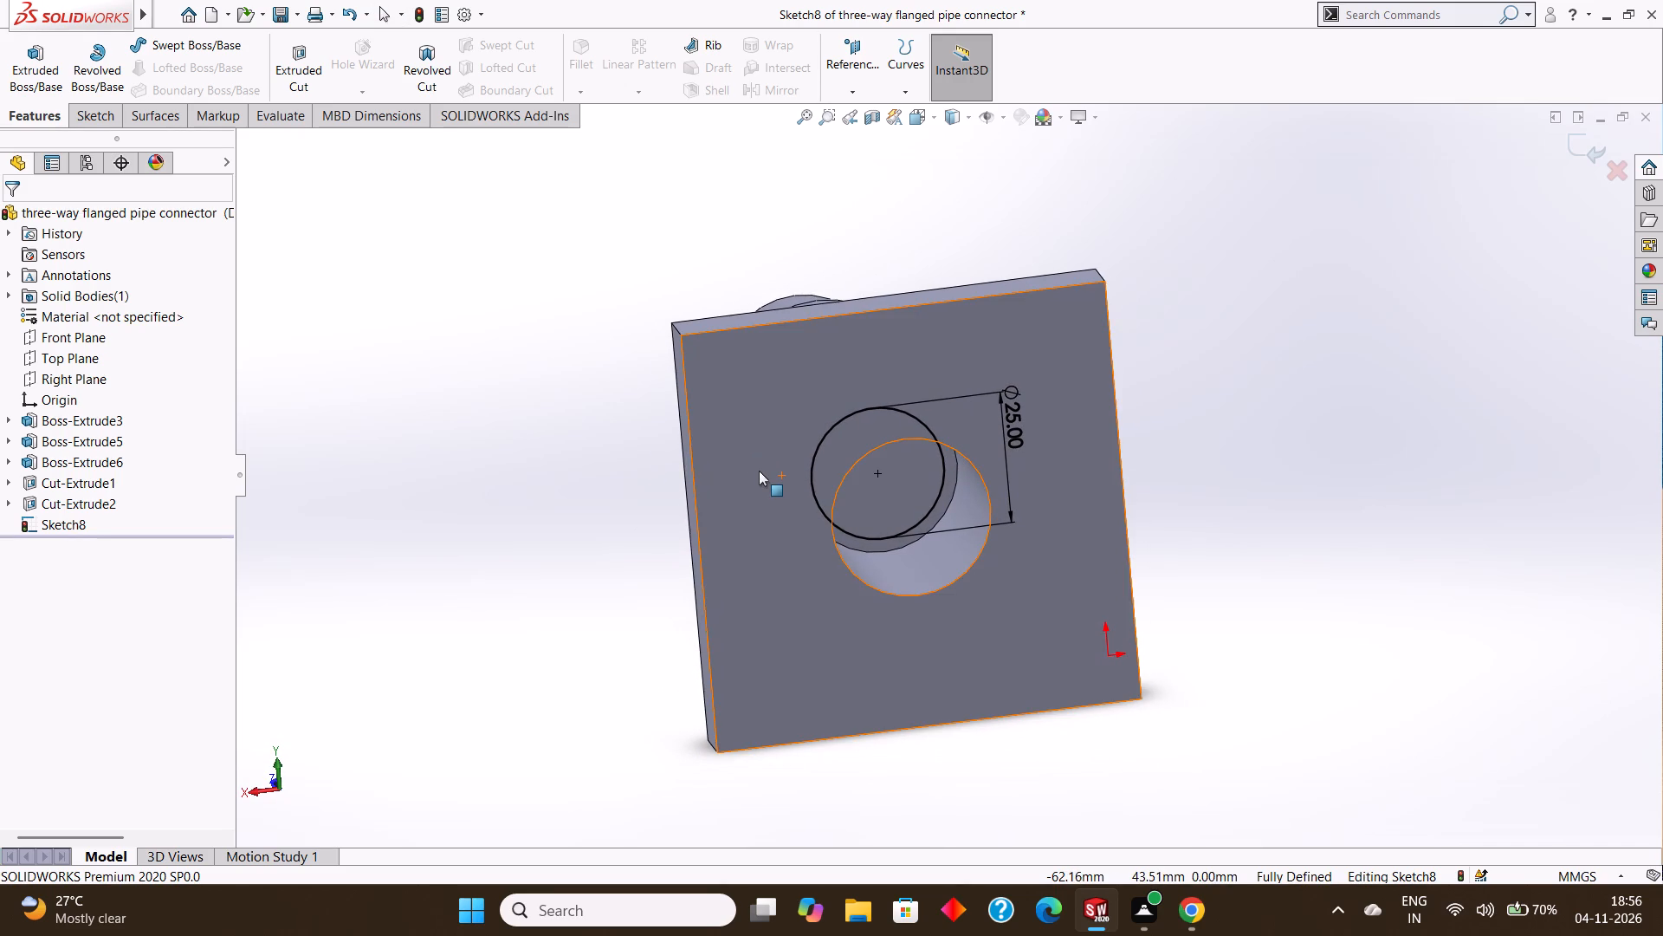
{"action": "middle_click", "coordinate": [759, 471]}
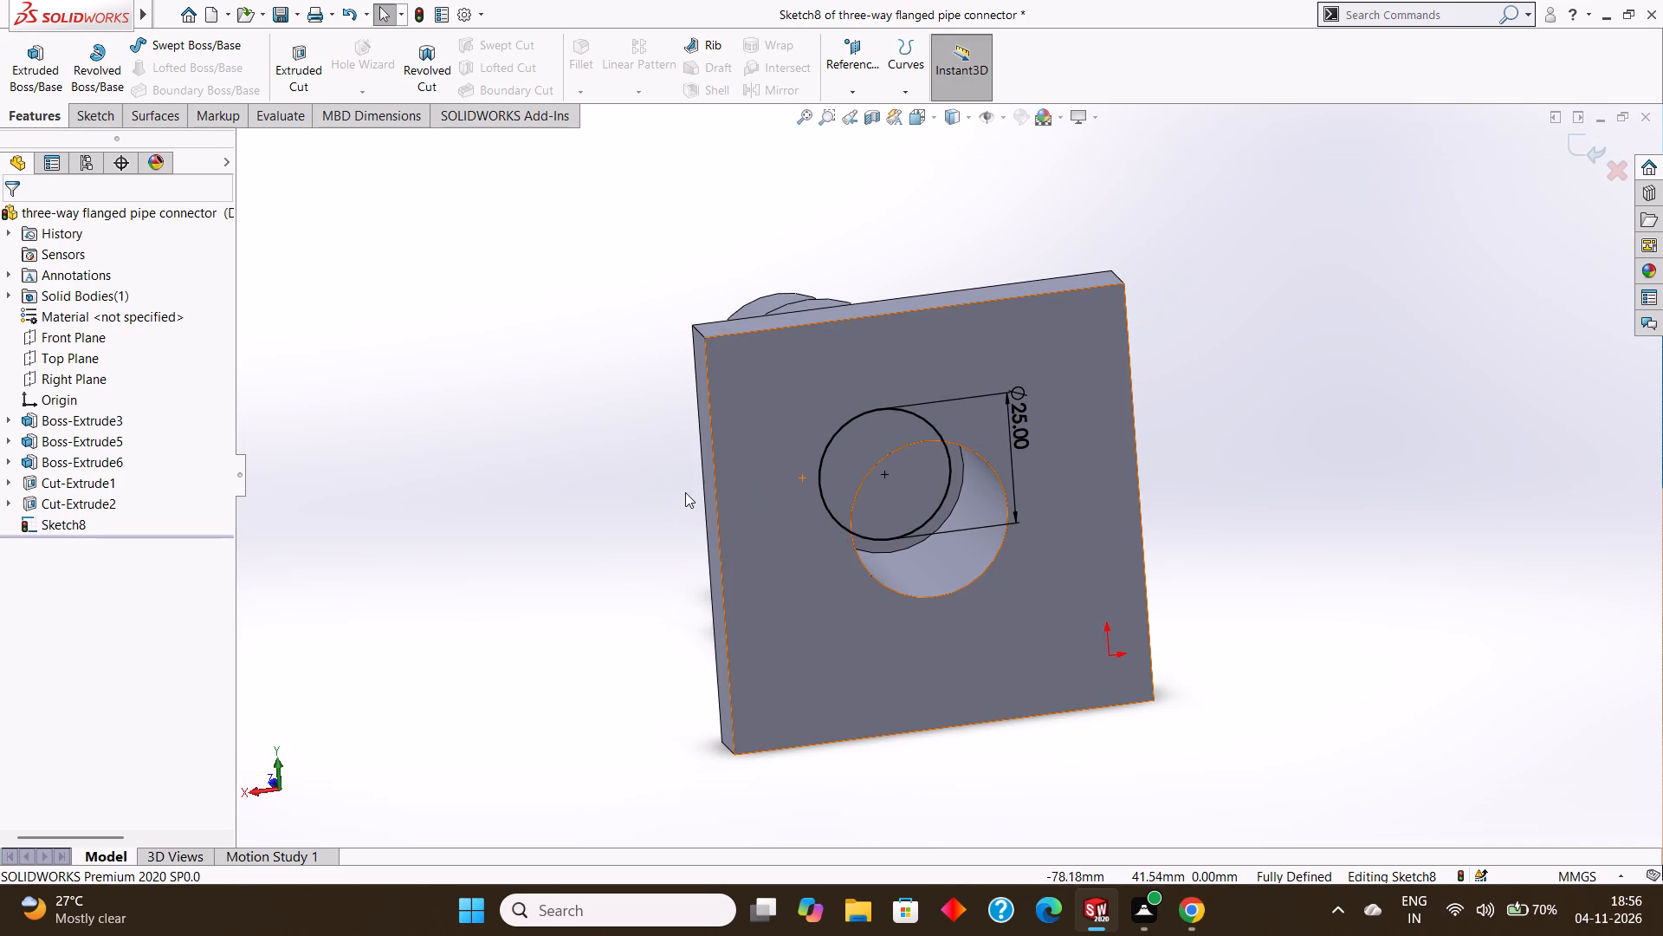
{"action": "middle_click_drag", "start_coordinate": [460, 414], "coordinate": [458, 410]}
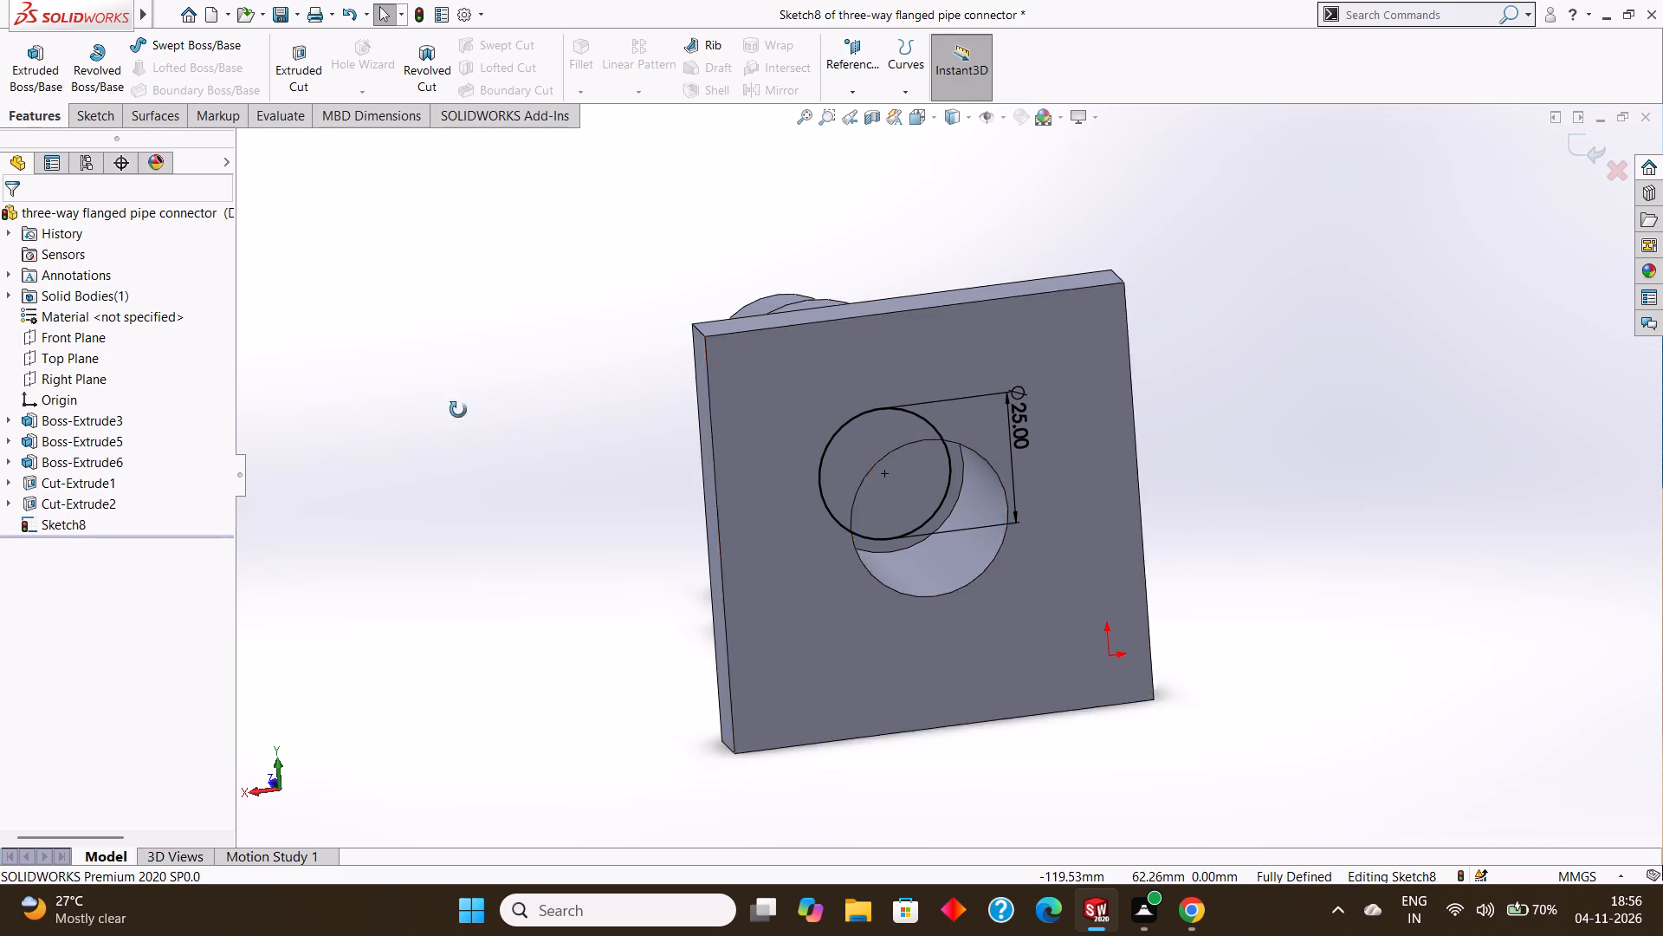
{"action": "middle_click_drag", "start_coordinate": [458, 410], "coordinate": [471, 419]}
{"action": "middle_click_drag", "start_coordinate": [475, 408], "coordinate": [454, 387]}
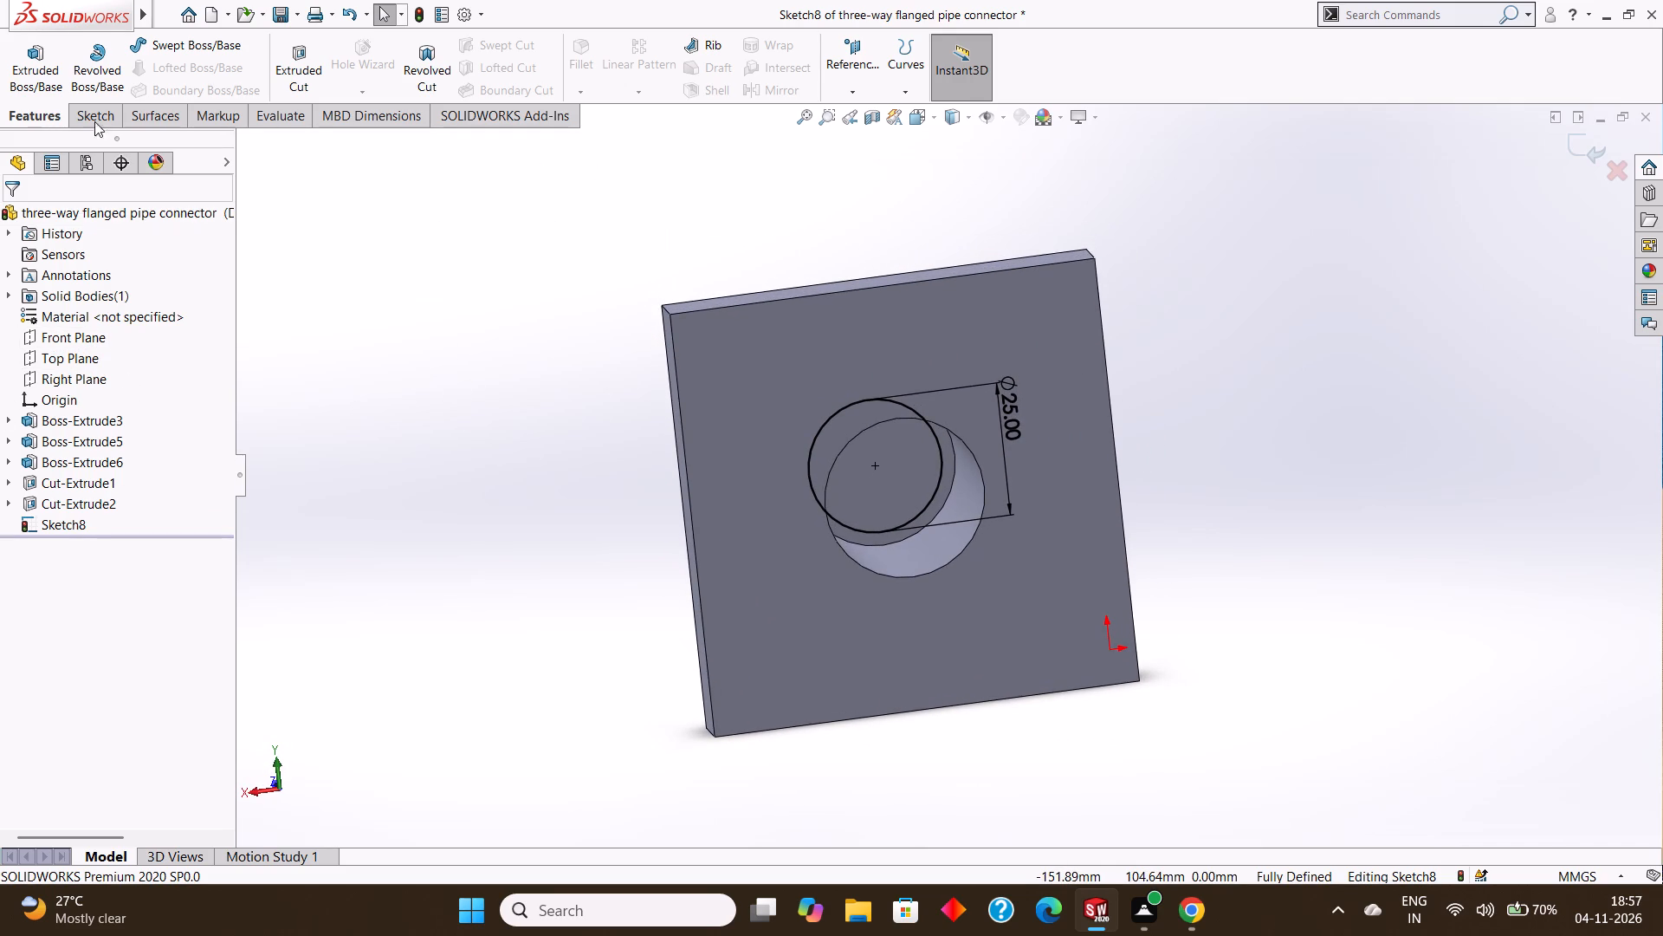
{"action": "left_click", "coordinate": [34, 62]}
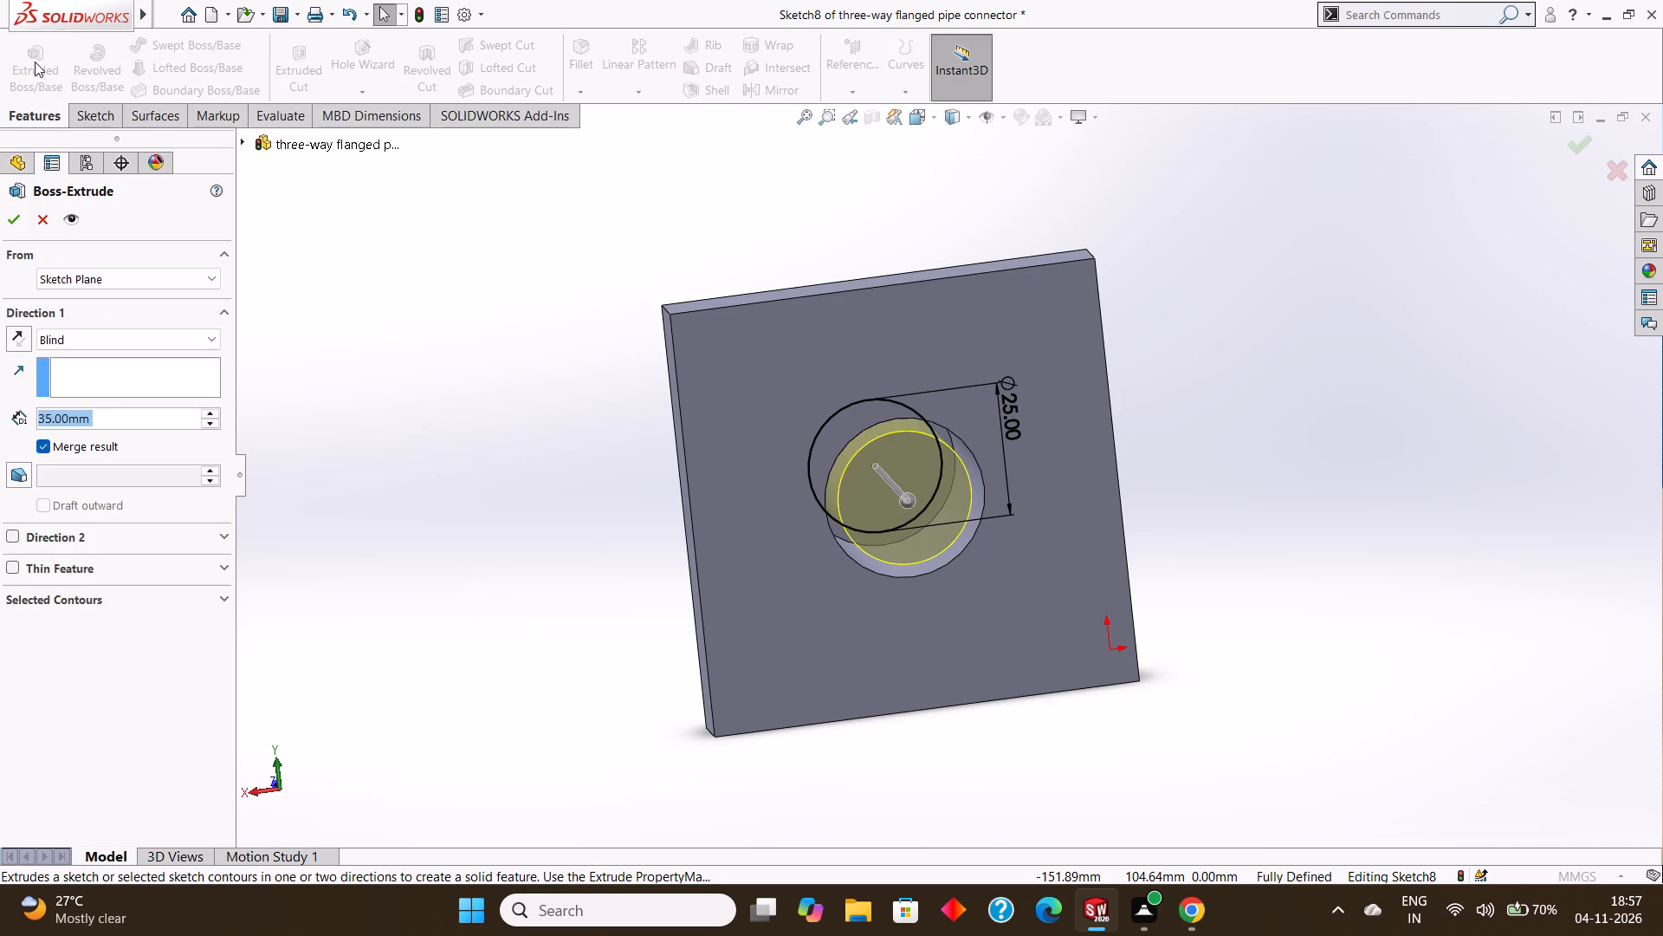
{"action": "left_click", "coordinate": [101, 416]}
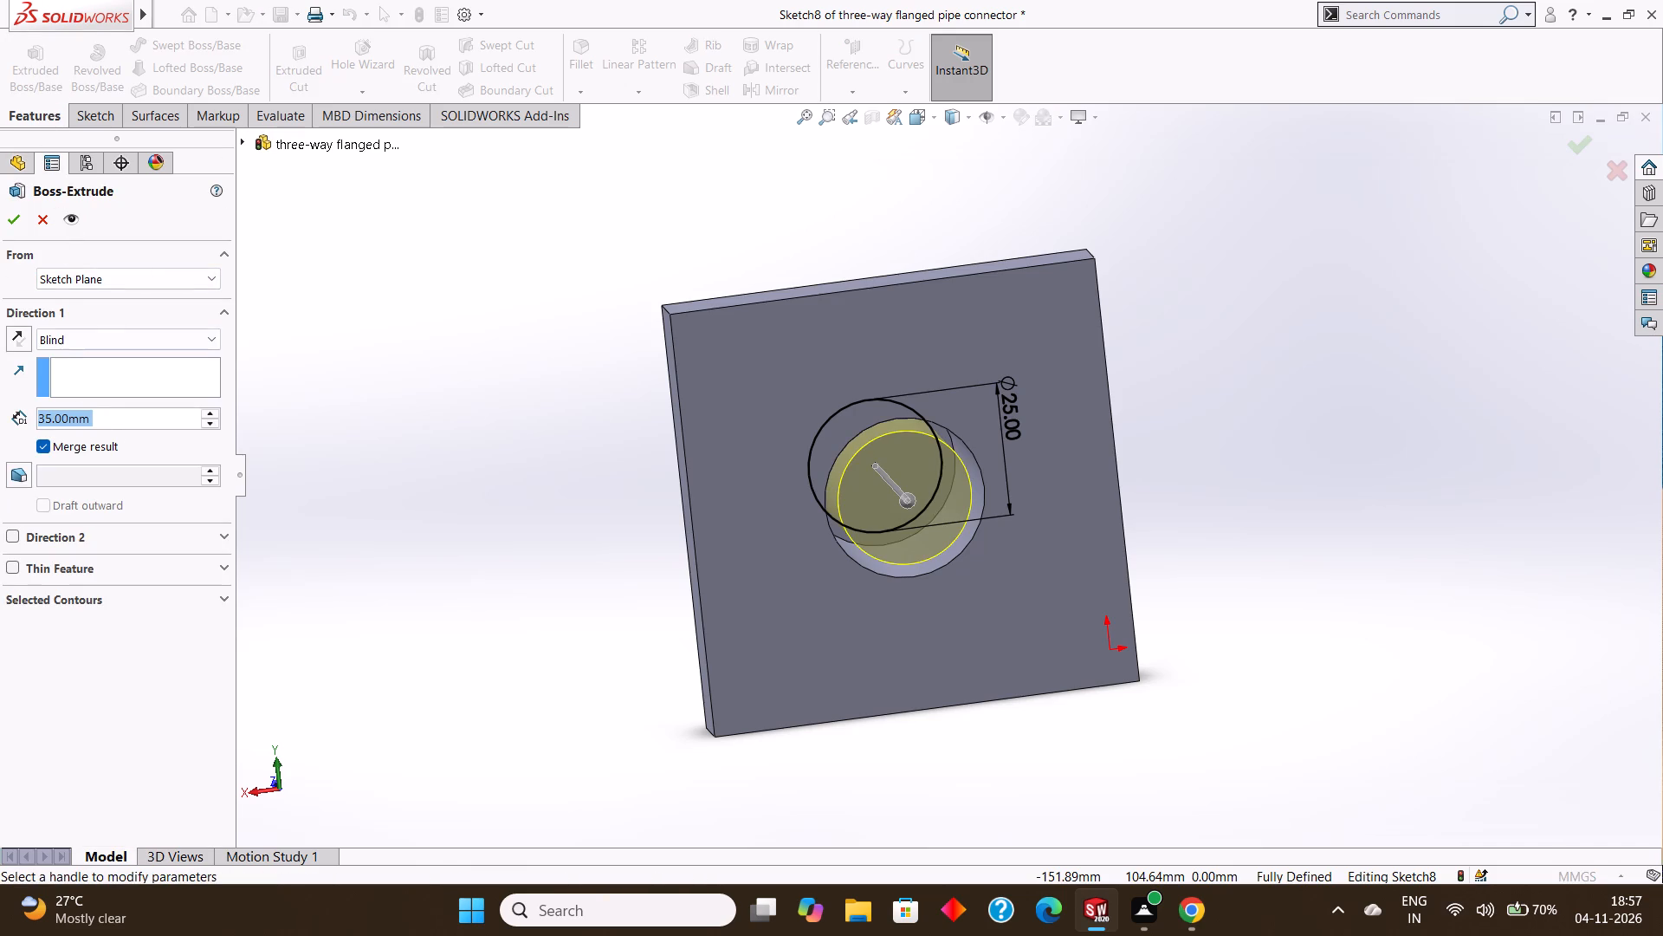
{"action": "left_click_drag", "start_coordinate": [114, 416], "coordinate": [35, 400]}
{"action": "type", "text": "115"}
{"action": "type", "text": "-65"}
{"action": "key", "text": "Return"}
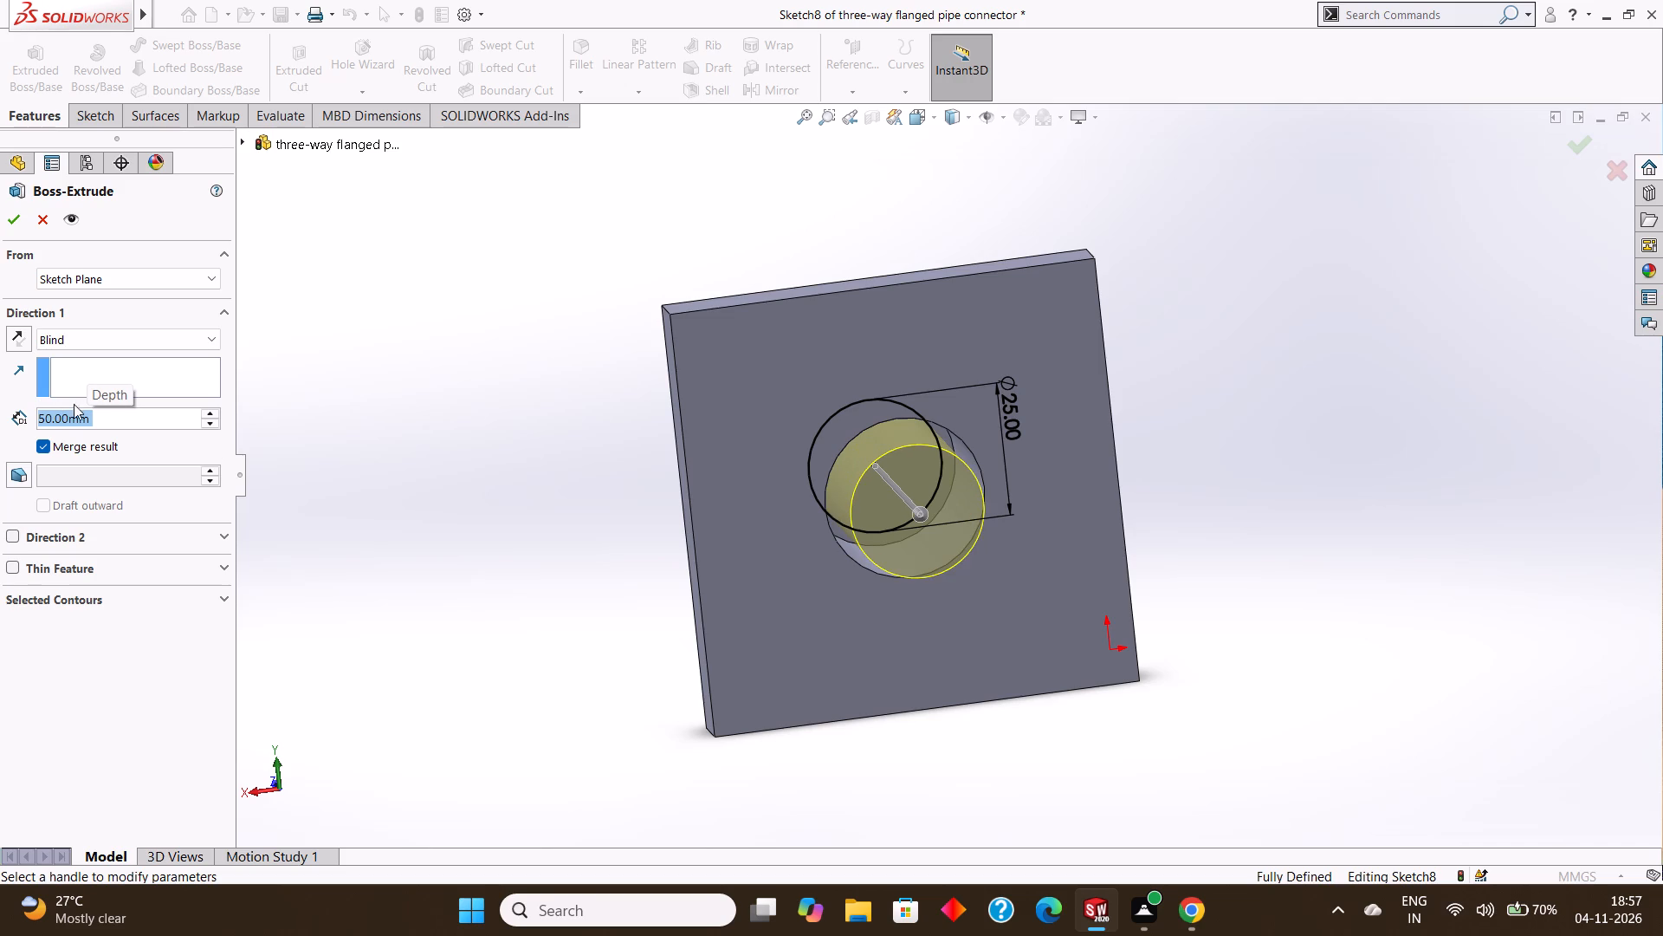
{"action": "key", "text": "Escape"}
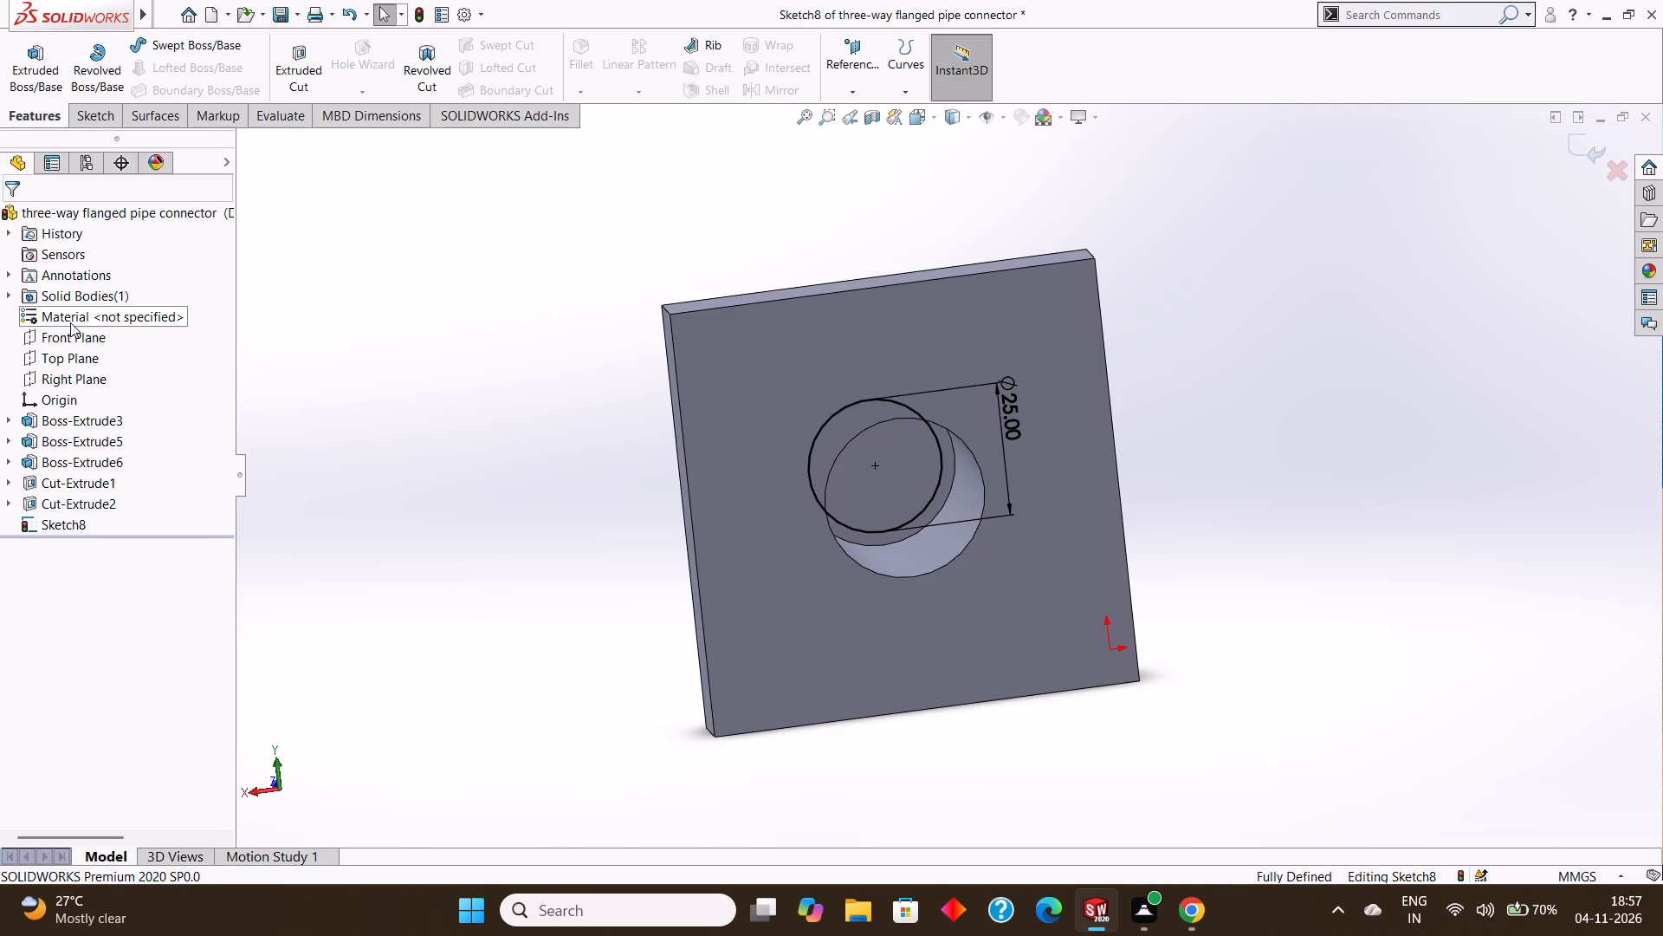
Cut the 25 mm circle 50 mm deep into the part from the inner end of the 30 mm bore.
{"action": "middle_click_drag", "start_coordinate": [823, 523], "coordinate": [793, 572]}
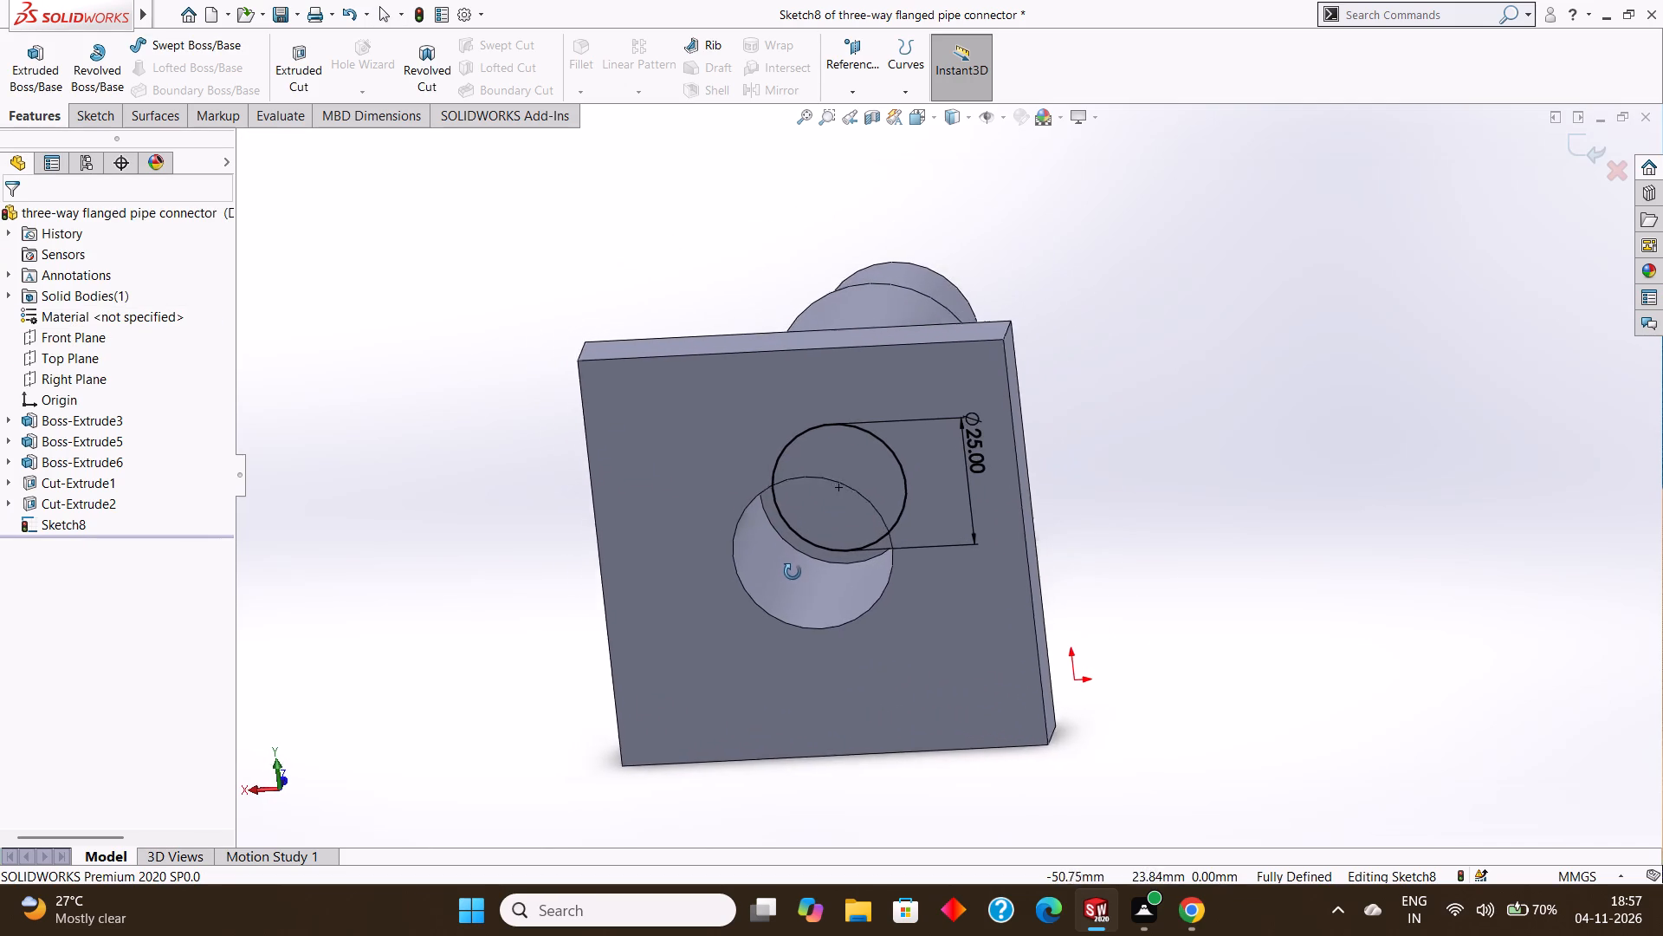
{"action": "middle_click_drag", "start_coordinate": [793, 572], "coordinate": [799, 572]}
{"action": "left_click", "coordinate": [83, 126]}
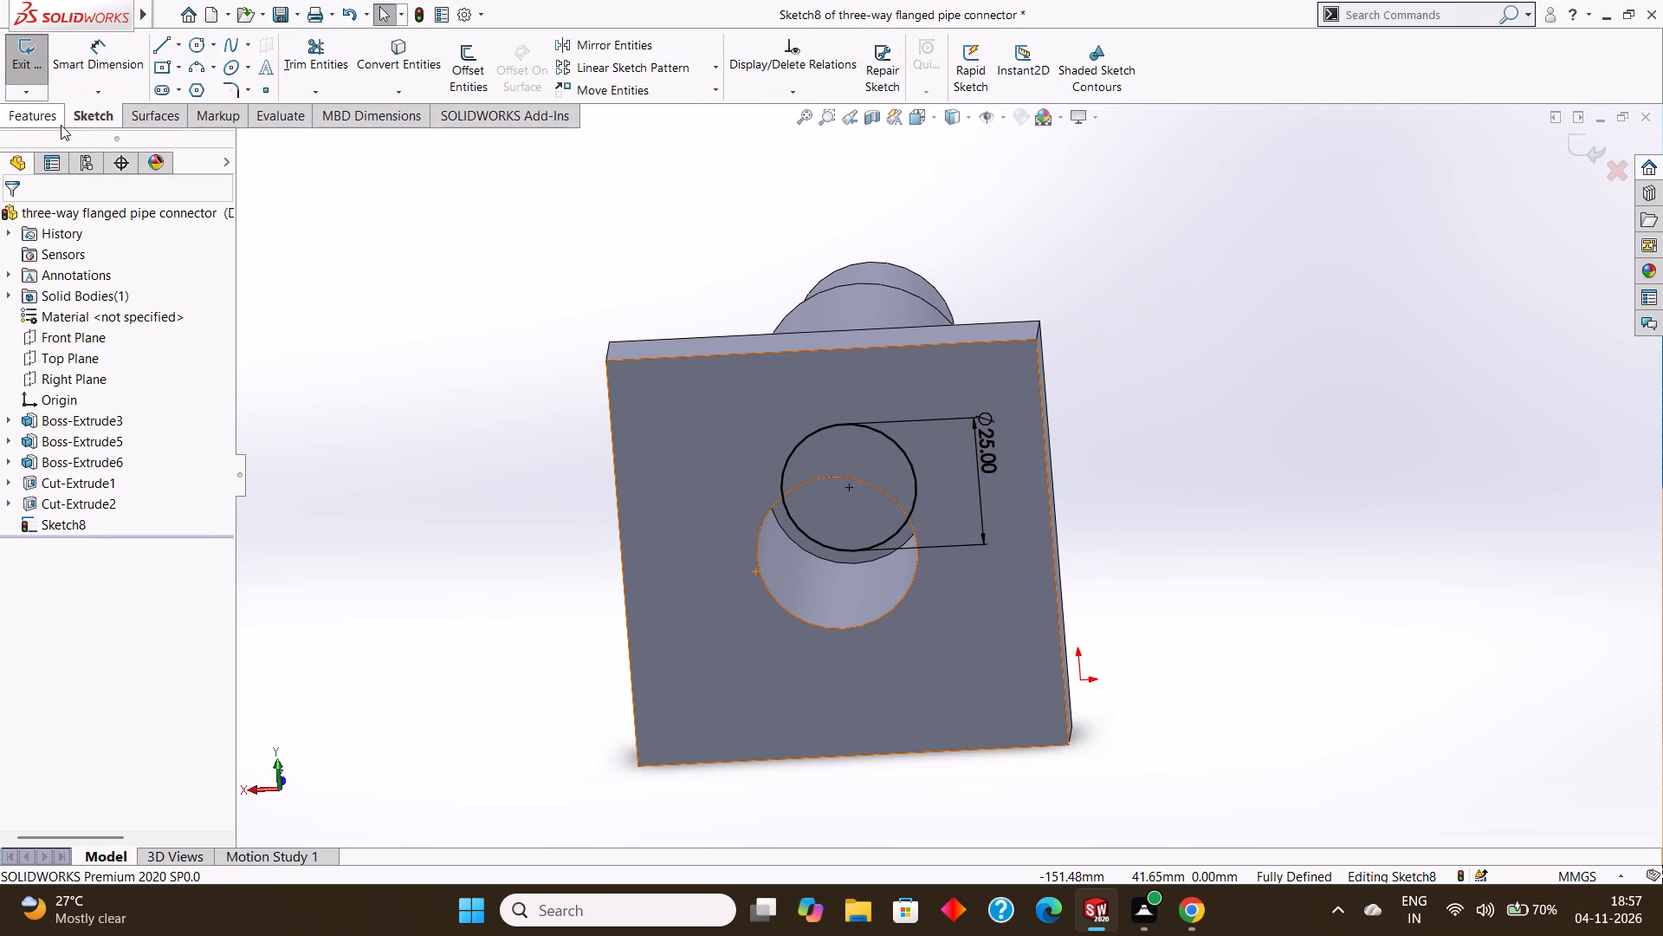
{"action": "left_click", "coordinate": [40, 120]}
{"action": "left_click", "coordinate": [280, 70]}
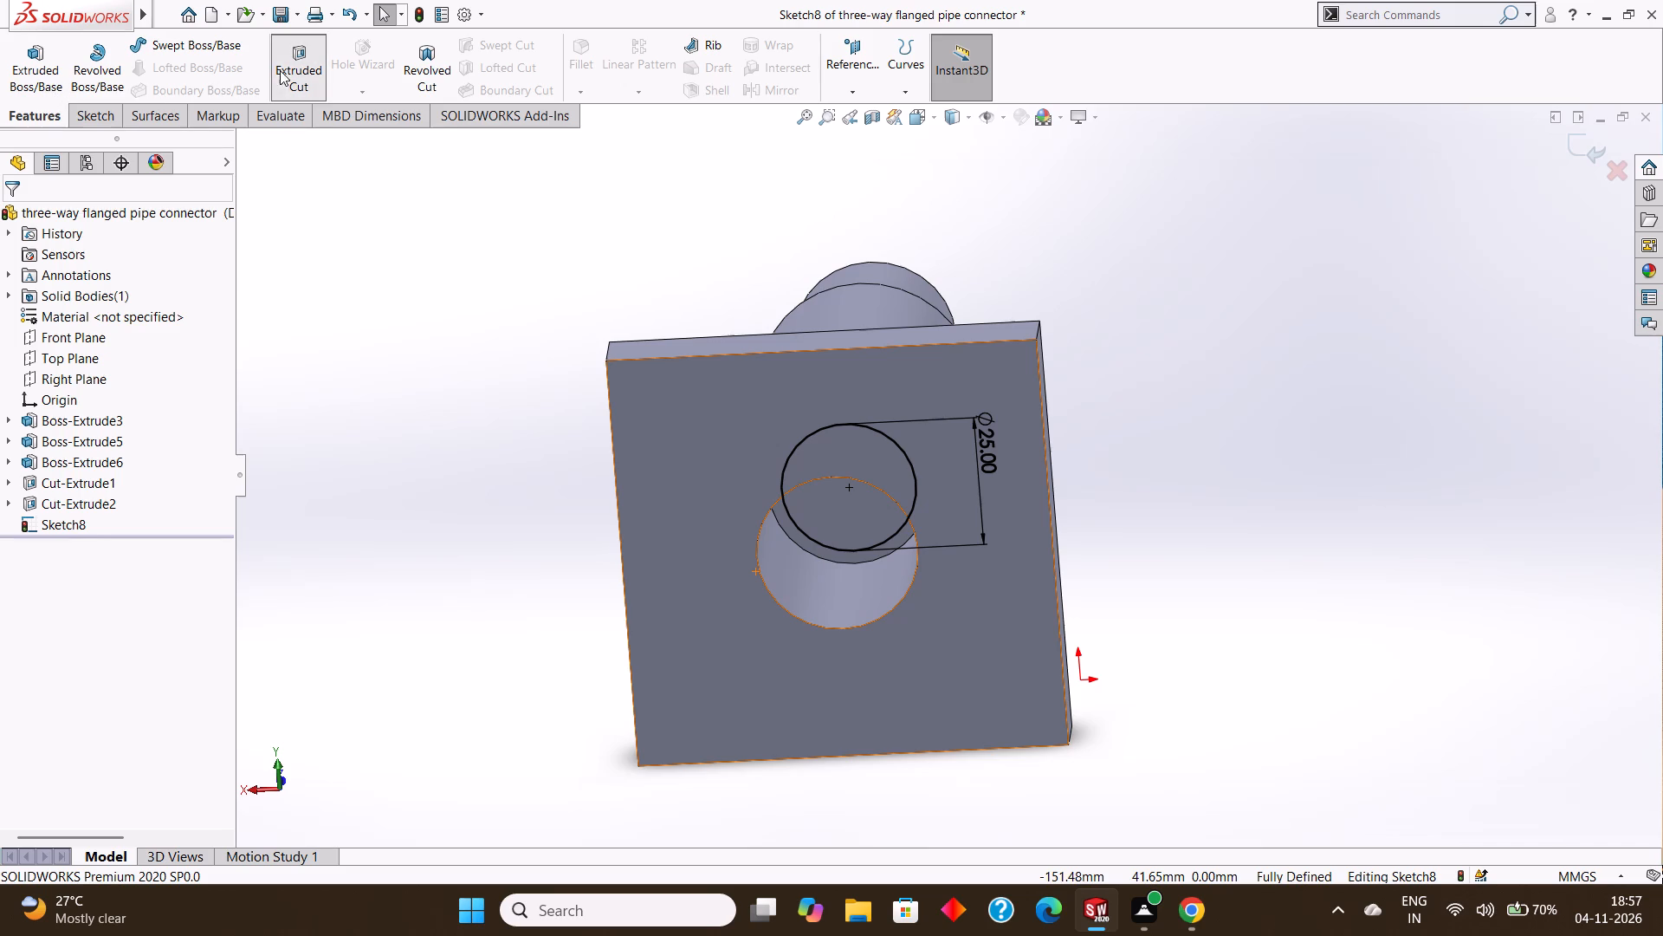
{"action": "middle_click_drag", "start_coordinate": [346, 157], "coordinate": [398, 328]}
{"action": "middle_click", "coordinate": [421, 282]}
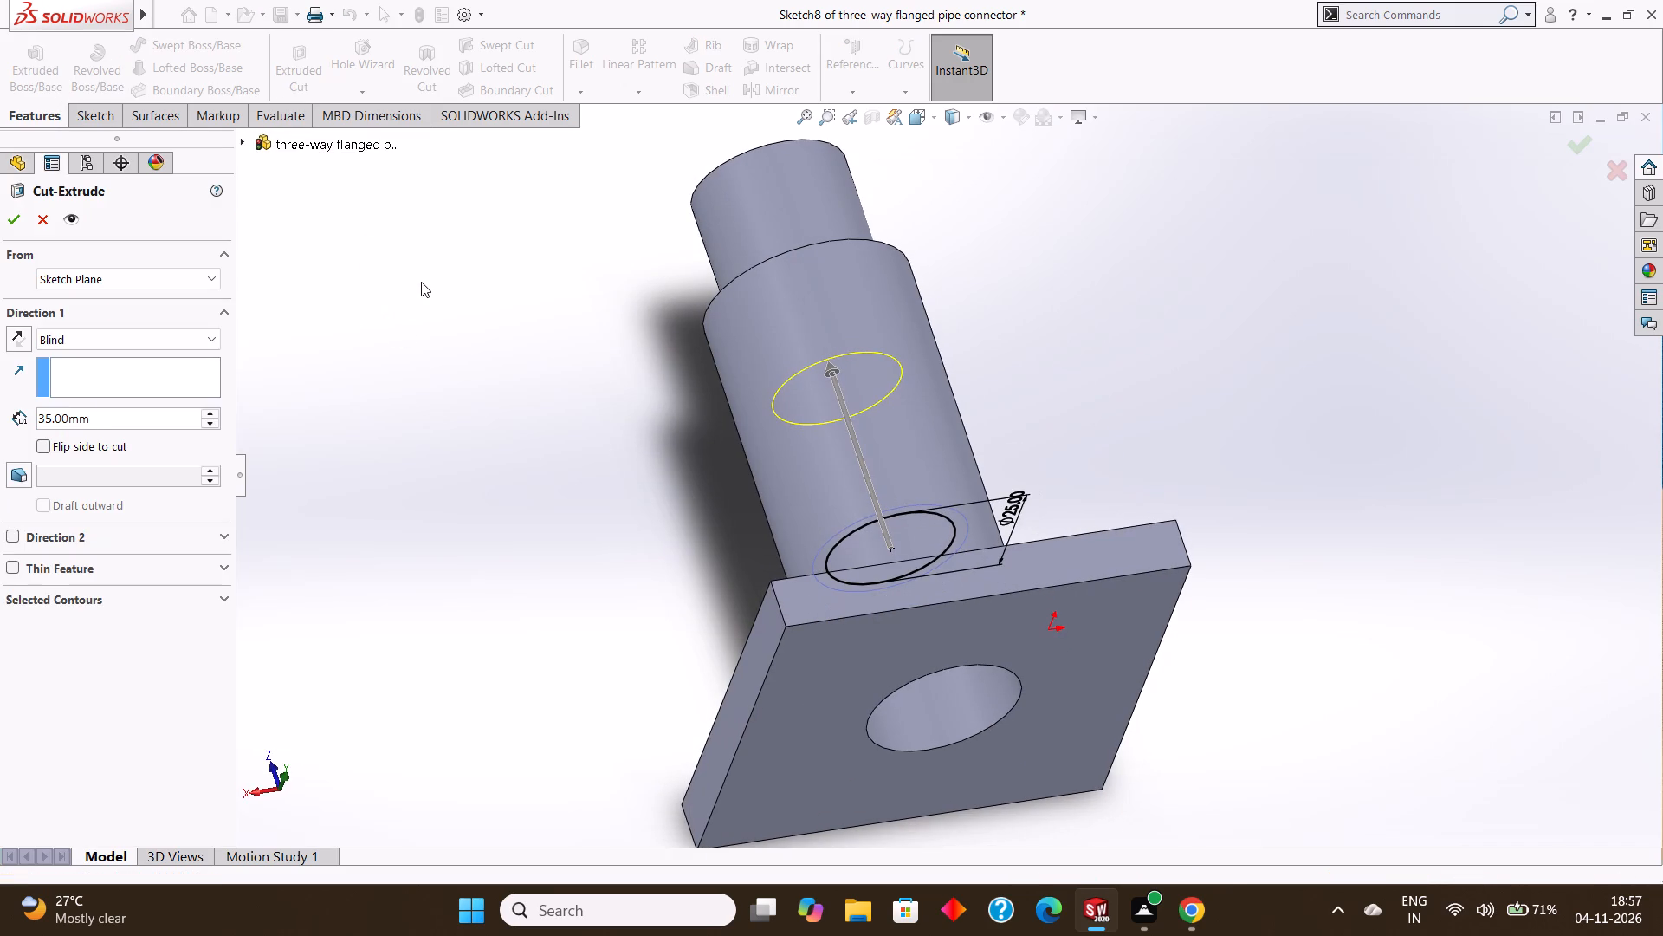
{"action": "left_click", "coordinate": [89, 413]}
{"action": "left_click_drag", "start_coordinate": [116, 415], "coordinate": [23, 414]}
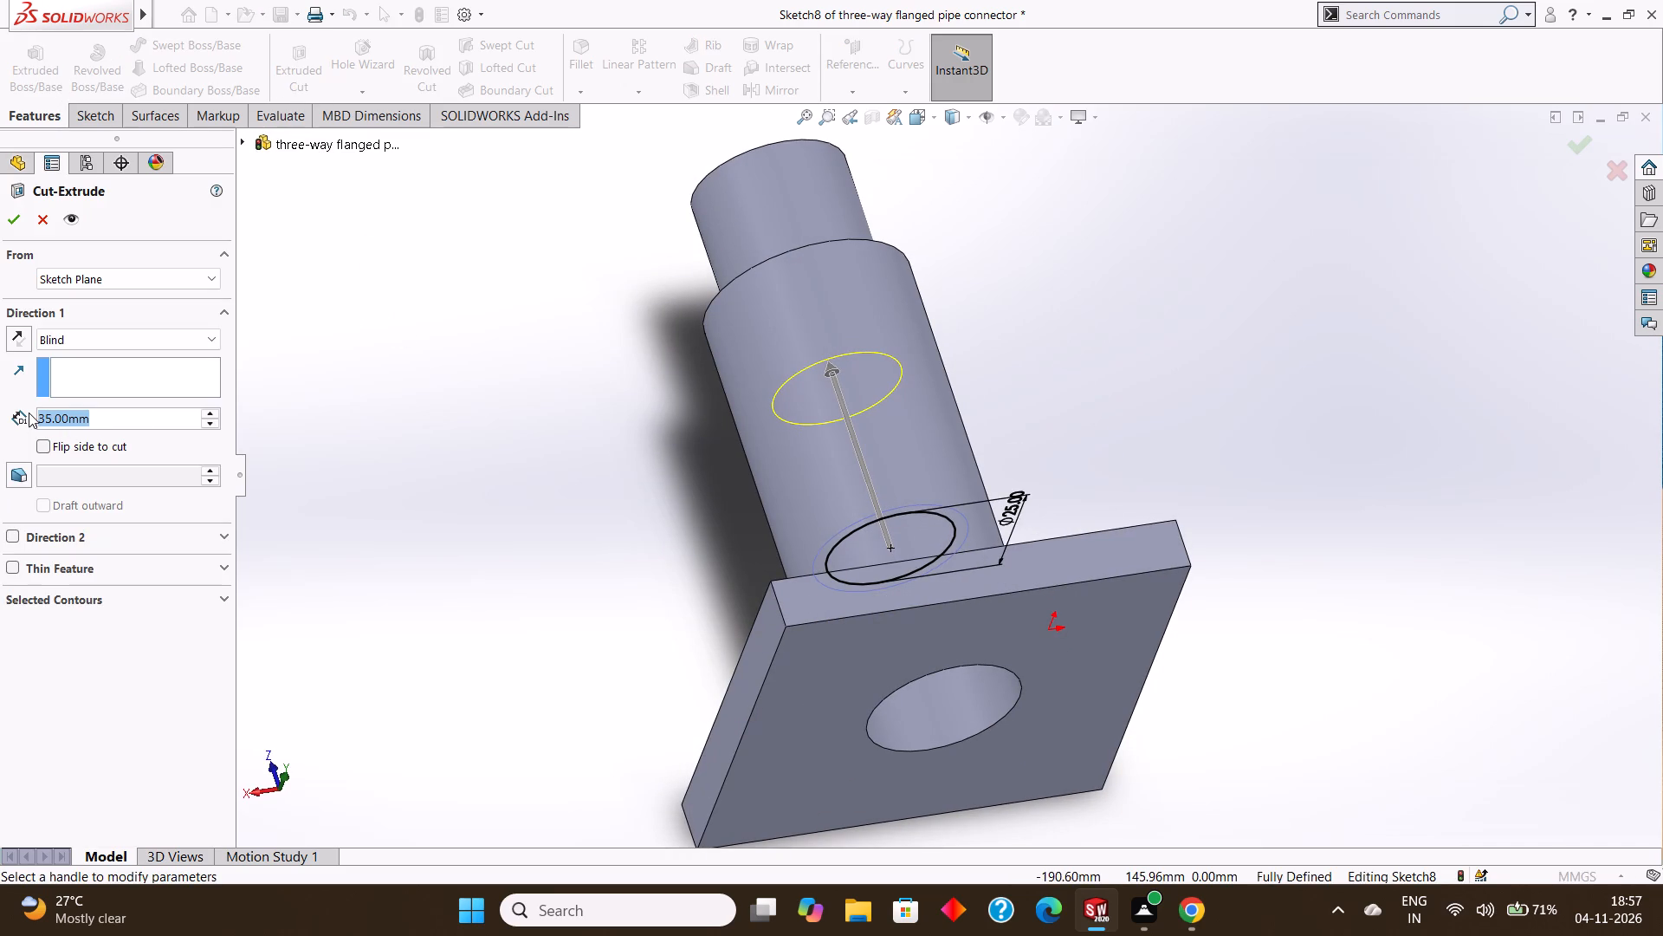
{"action": "type", "text": "50"}
{"action": "key", "text": "Return"}
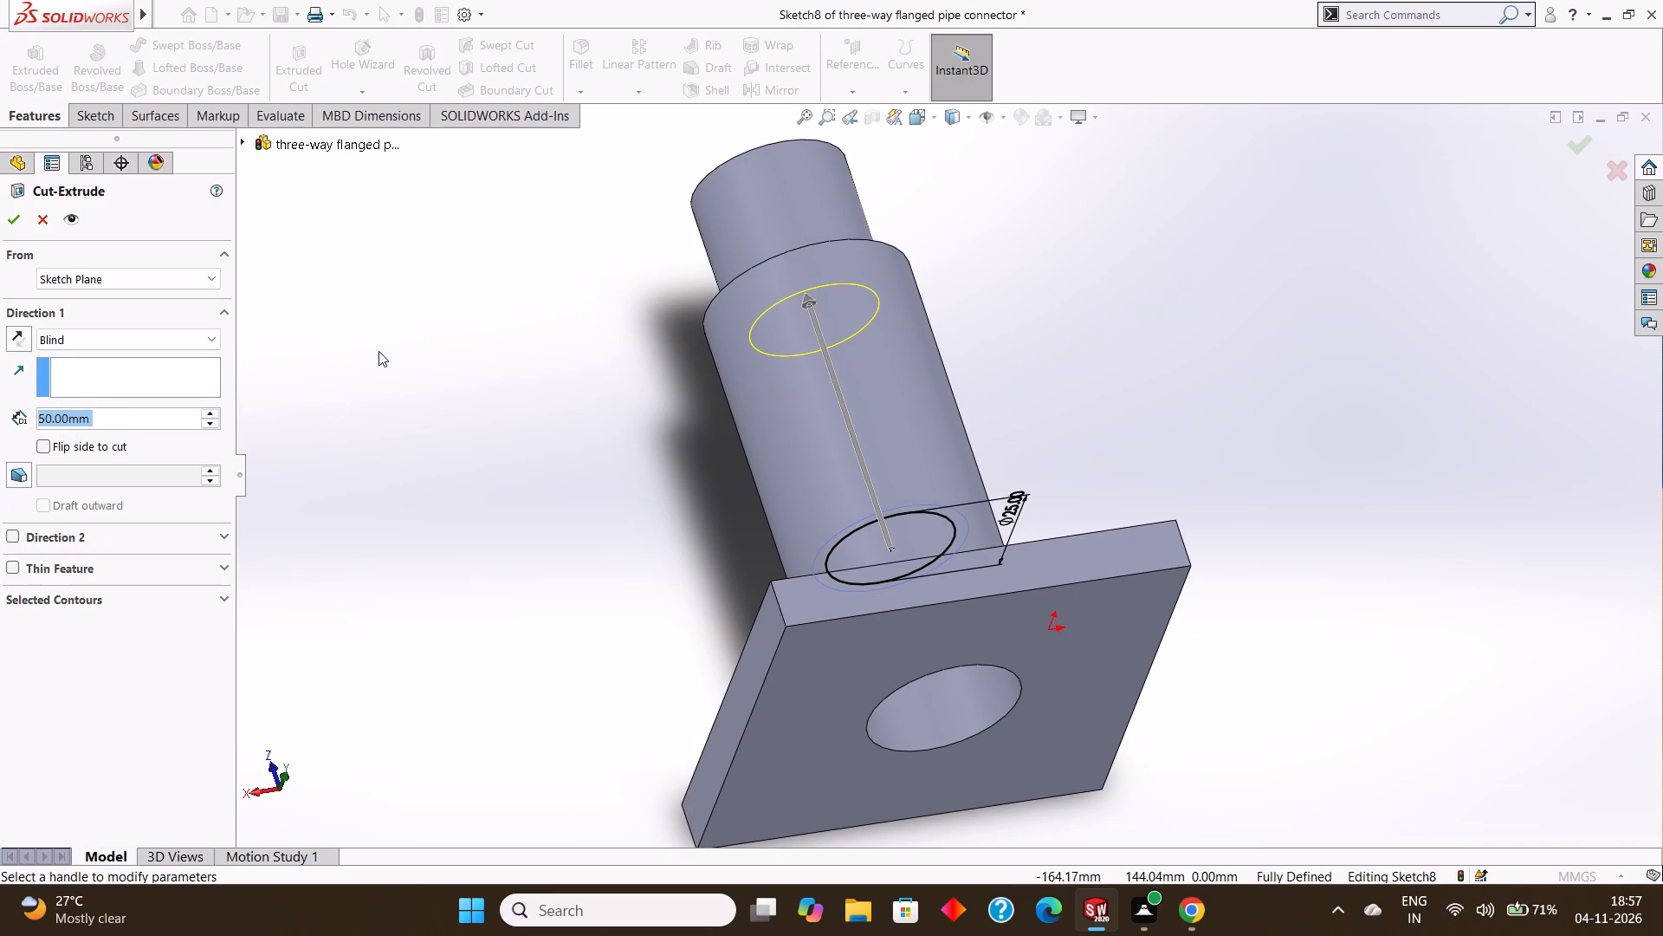
{"action": "middle_click_drag", "start_coordinate": [379, 352], "coordinate": [442, 642]}
{"action": "middle_click_drag", "start_coordinate": [558, 321], "coordinate": [573, 421]}
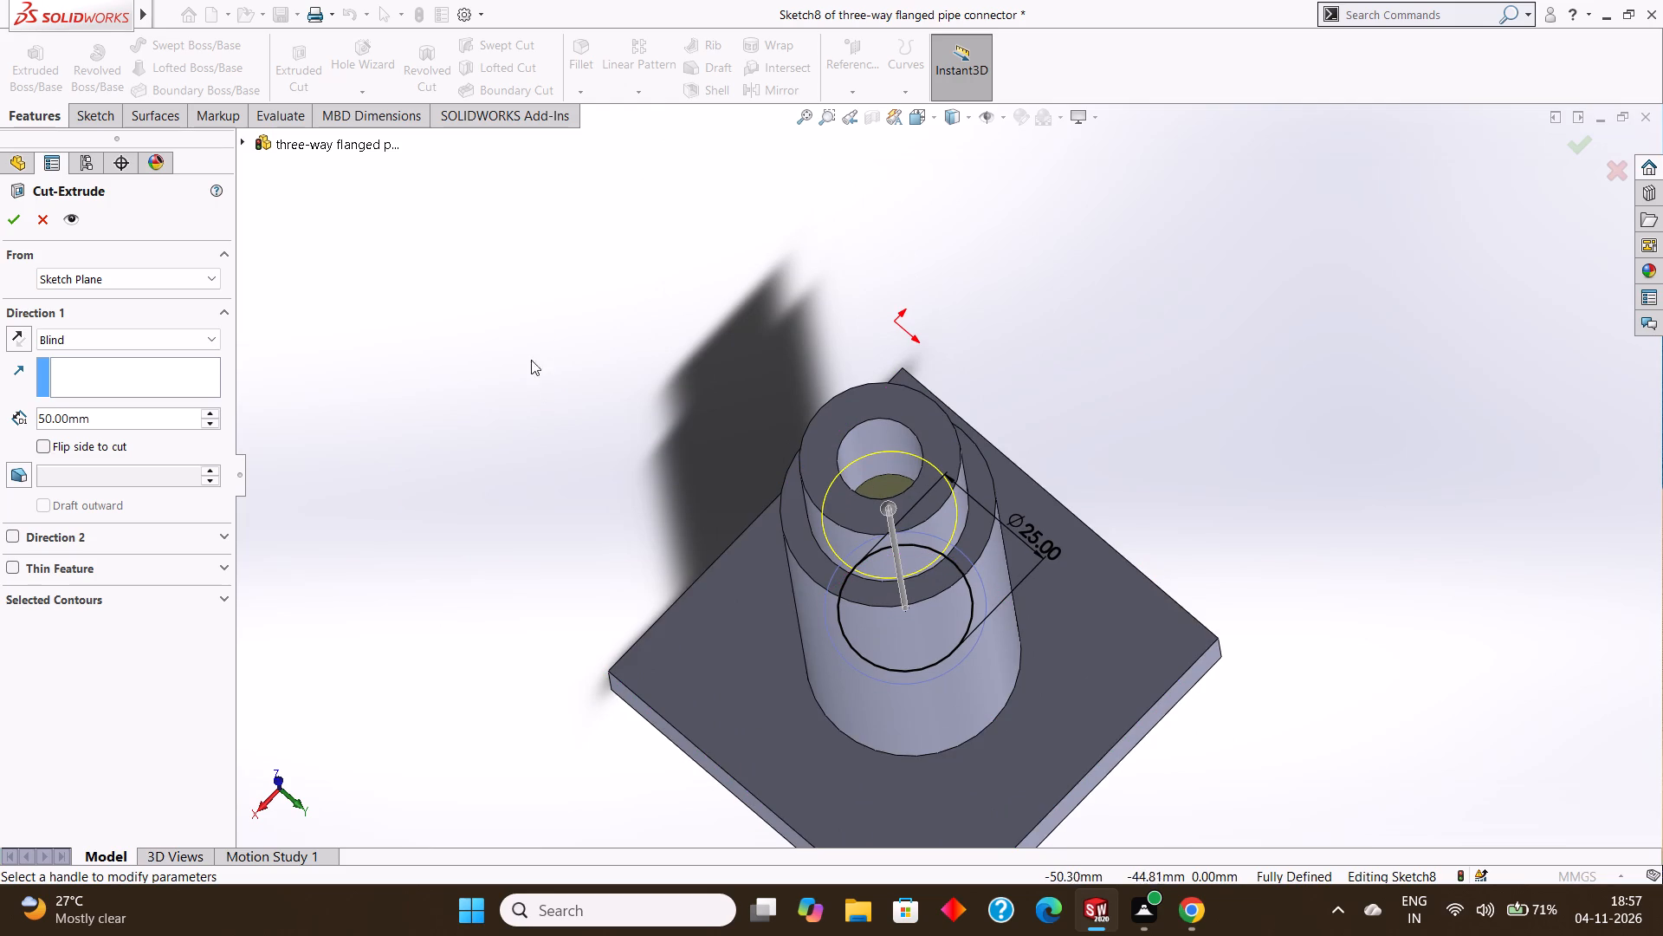
{"action": "middle_click_drag", "start_coordinate": [644, 307], "coordinate": [649, 353]}
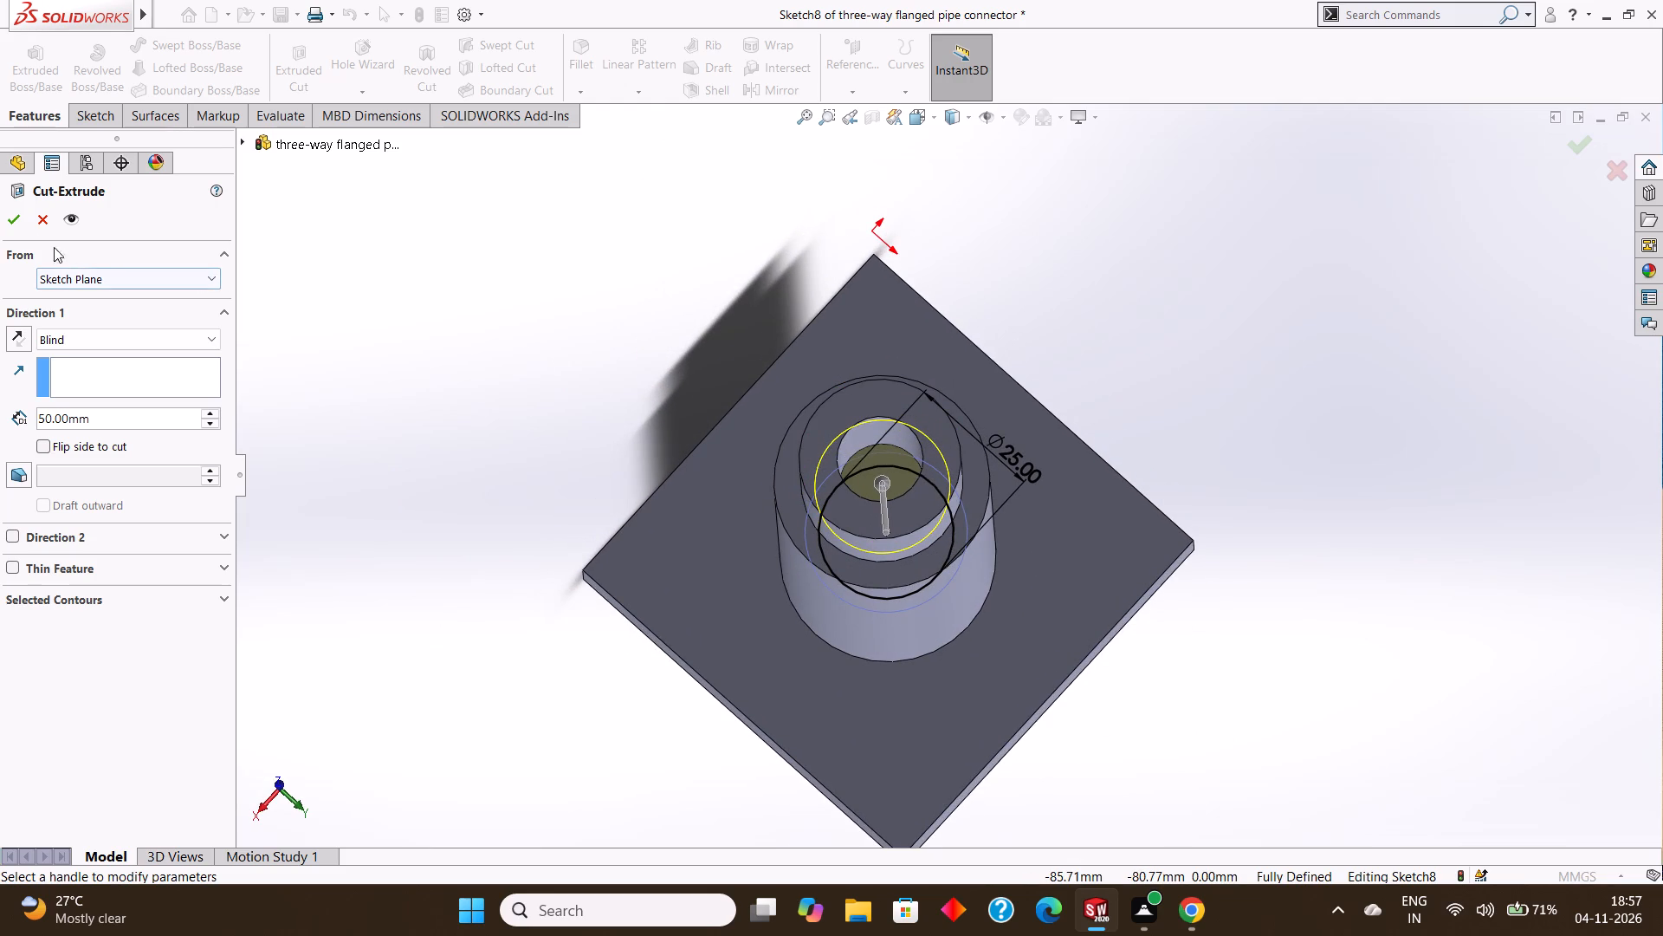
{"action": "left_click", "coordinate": [15, 224]}
{"action": "left_click", "coordinate": [556, 343]}
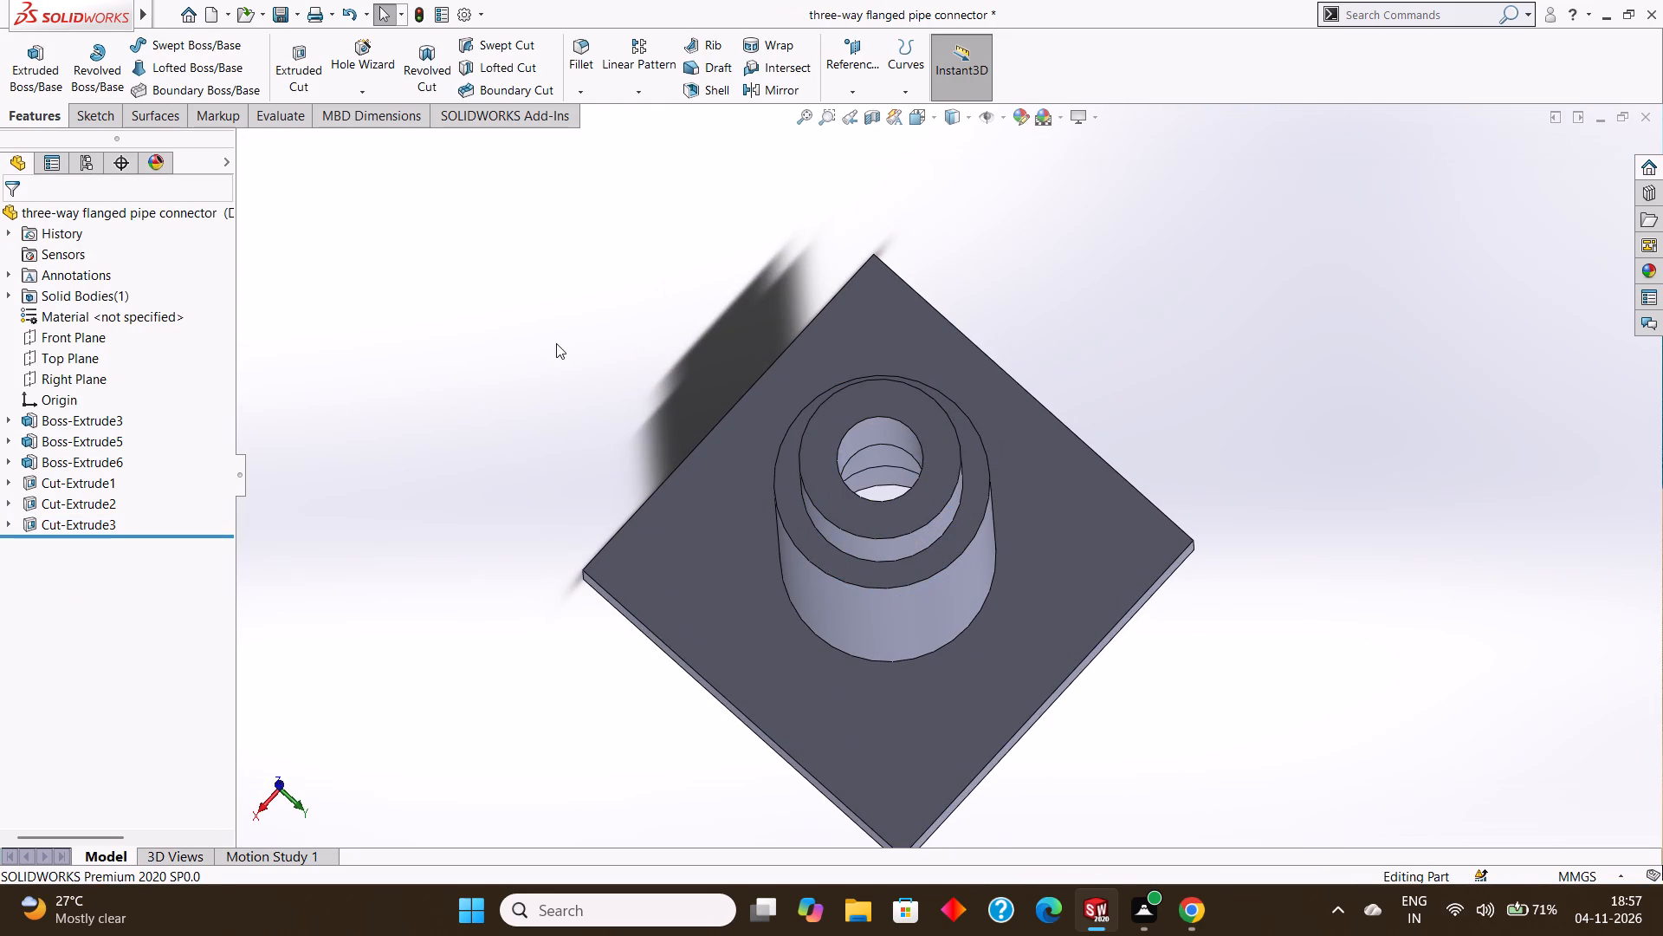
Examine the stepped bore through the boss and the flange's underside from several angles.
{"action": "middle_click_drag", "start_coordinate": [527, 249], "coordinate": [527, 259]}
{"action": "middle_click_drag", "start_coordinate": [570, 406], "coordinate": [552, 316]}
{"action": "scroll", "coordinate": [553, 341], "scroll_direction": "up", "scroll_amount": 1}
{"action": "middle_click_drag", "start_coordinate": [615, 393], "coordinate": [612, 365]}
{"action": "middle_click_drag", "start_coordinate": [650, 569], "coordinate": [619, 405]}
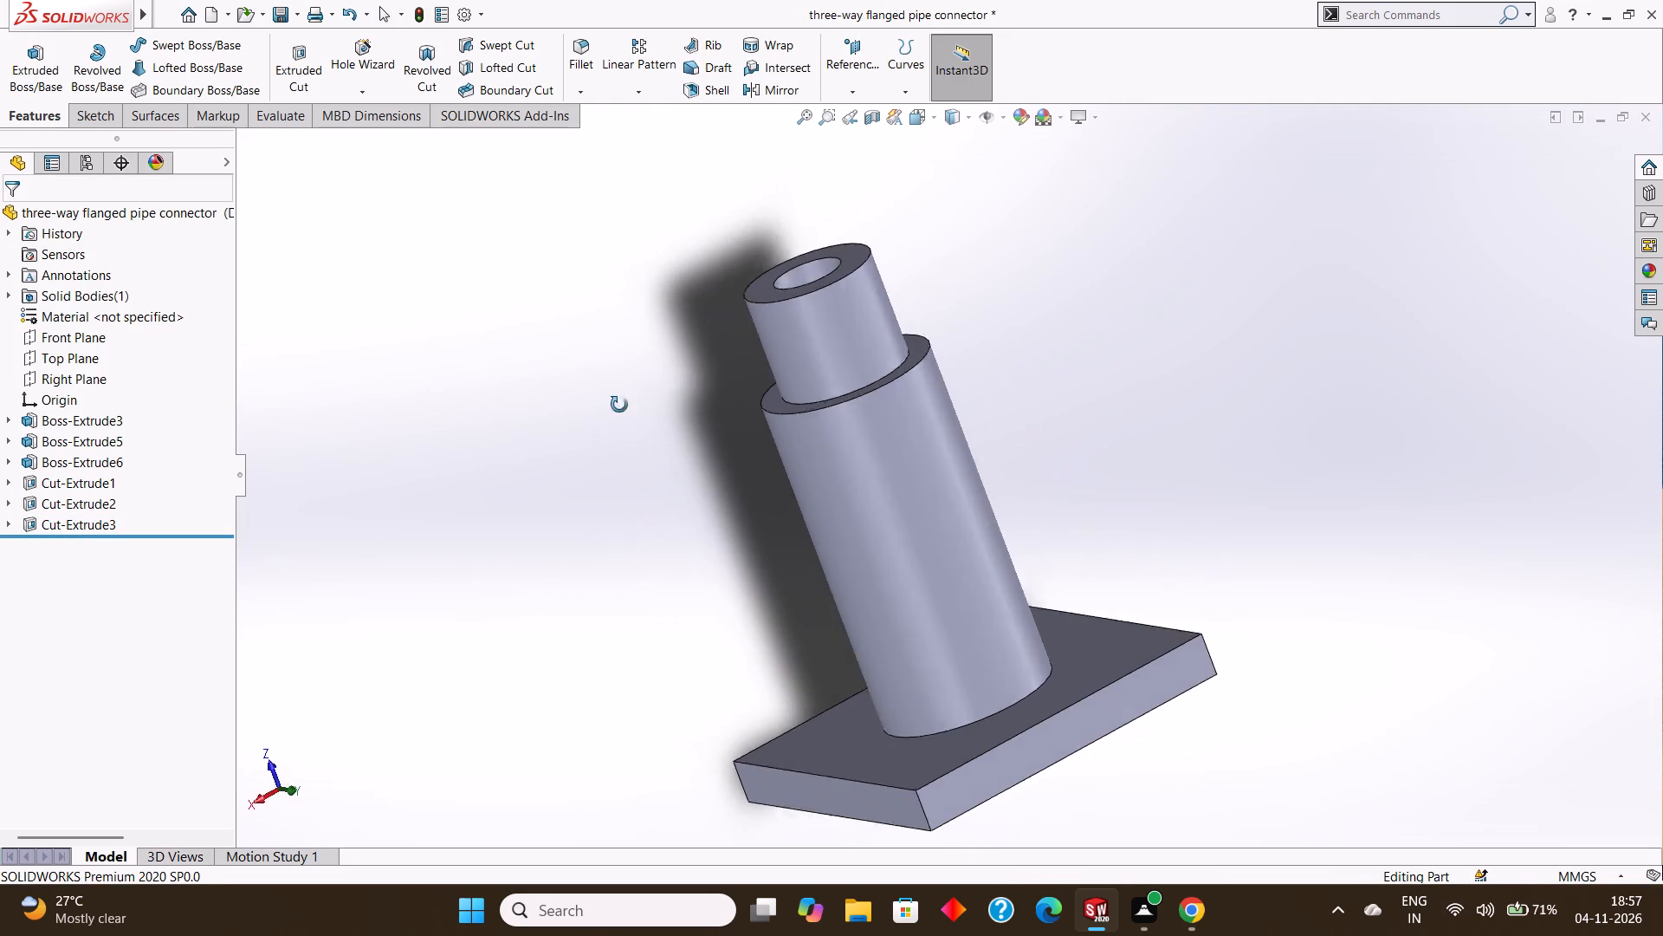
{"action": "middle_click_drag", "start_coordinate": [619, 405], "coordinate": [619, 402]}
{"action": "middle_click_drag", "start_coordinate": [663, 599], "coordinate": [632, 423]}
{"action": "middle_click_drag", "start_coordinate": [677, 611], "coordinate": [621, 446]}
{"action": "middle_click_drag", "start_coordinate": [657, 566], "coordinate": [658, 450]}
{"action": "middle_click_drag", "start_coordinate": [673, 514], "coordinate": [689, 525]}
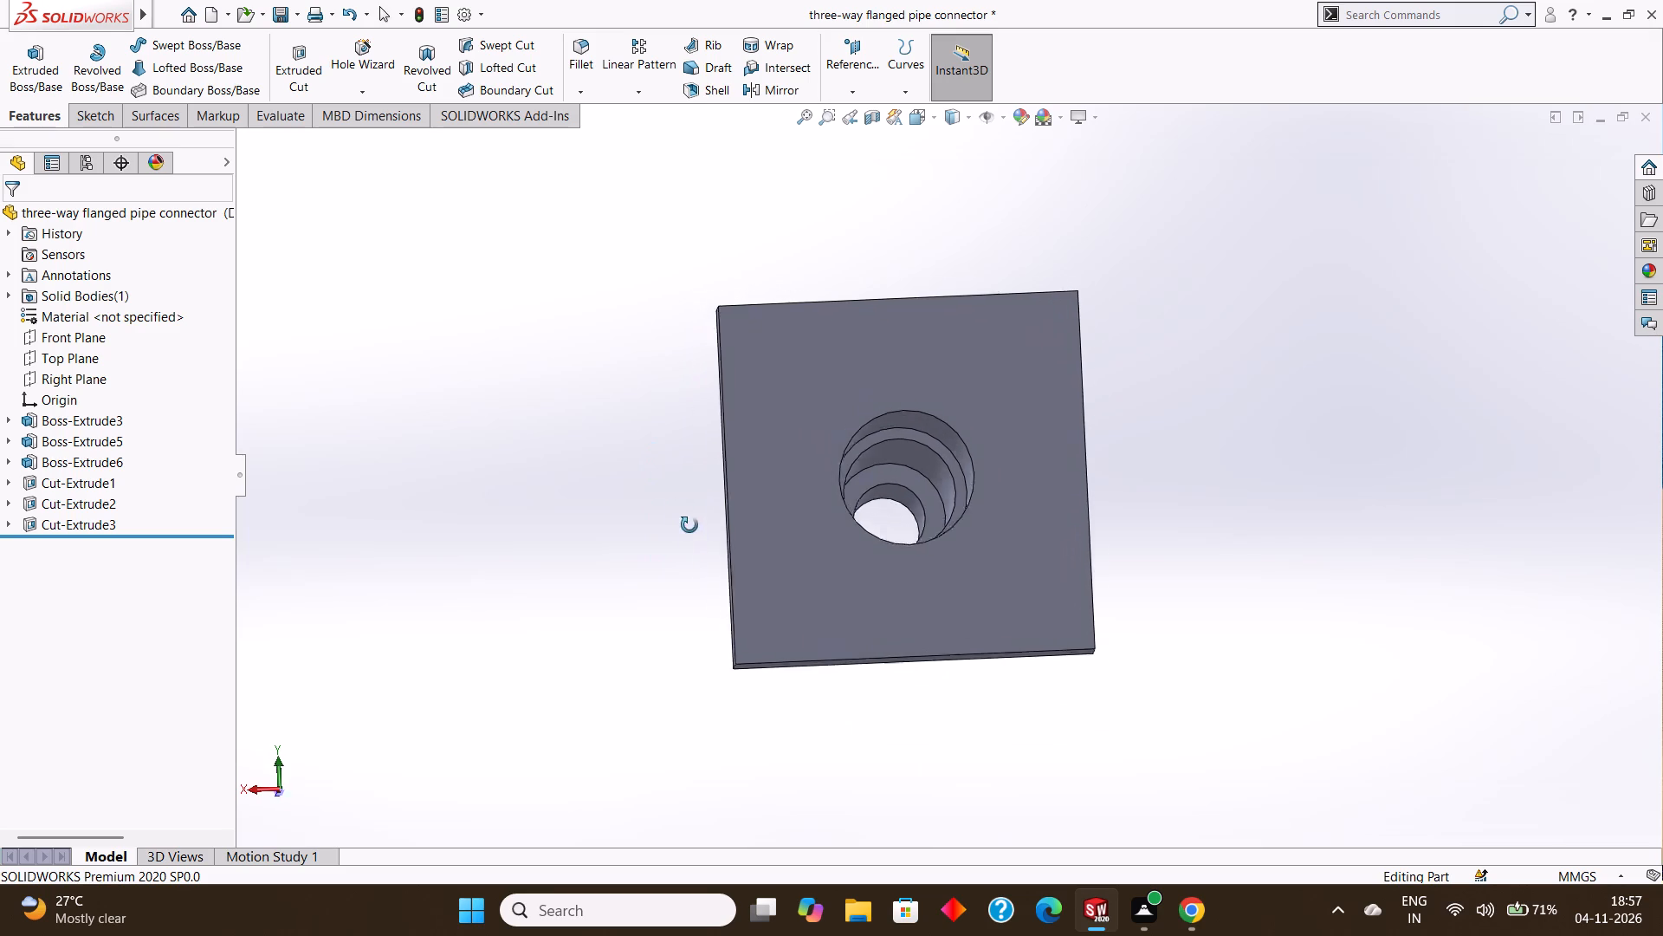
{"action": "middle_click_drag", "start_coordinate": [689, 525], "coordinate": [693, 536]}
{"action": "middle_click_drag", "start_coordinate": [680, 433], "coordinate": [688, 516]}
{"action": "middle_click_drag", "start_coordinate": [673, 415], "coordinate": [622, 594]}
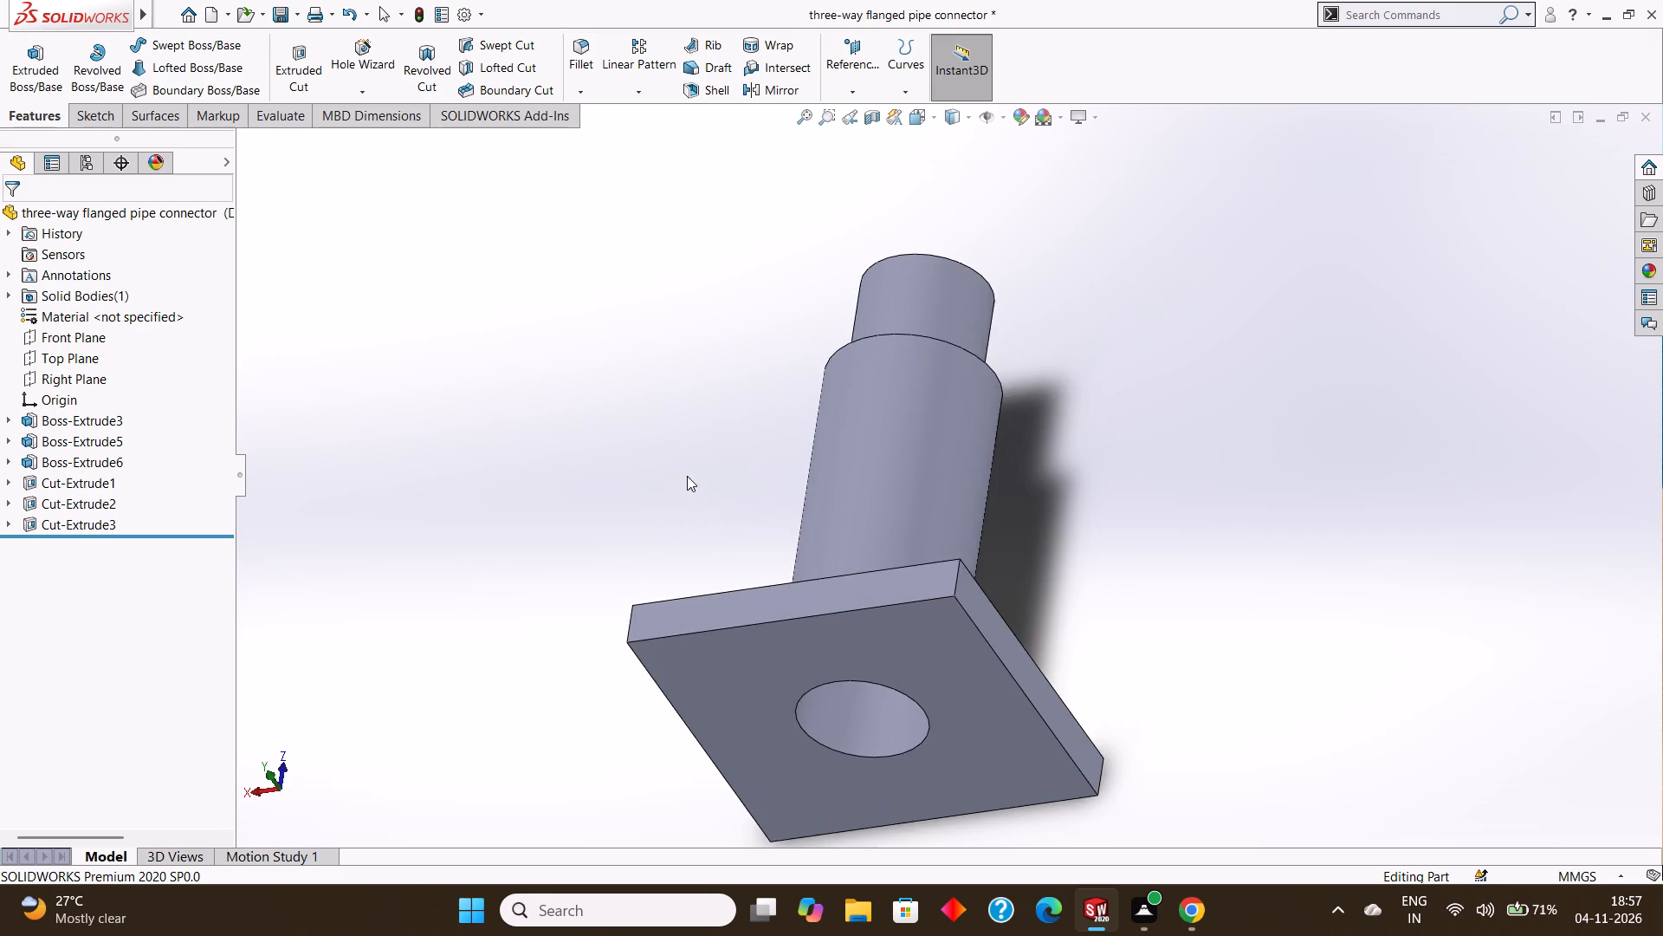
{"action": "middle_click_drag", "start_coordinate": [687, 476], "coordinate": [675, 612]}
{"action": "middle_click_drag", "start_coordinate": [696, 472], "coordinate": [690, 536]}
{"action": "middle_click_drag", "start_coordinate": [696, 454], "coordinate": [693, 504]}
{"action": "middle_click_drag", "start_coordinate": [688, 450], "coordinate": [697, 485]}
{"action": "middle_click_drag", "start_coordinate": [699, 471], "coordinate": [703, 498]}
{"action": "middle_click_drag", "start_coordinate": [695, 466], "coordinate": [696, 496]}
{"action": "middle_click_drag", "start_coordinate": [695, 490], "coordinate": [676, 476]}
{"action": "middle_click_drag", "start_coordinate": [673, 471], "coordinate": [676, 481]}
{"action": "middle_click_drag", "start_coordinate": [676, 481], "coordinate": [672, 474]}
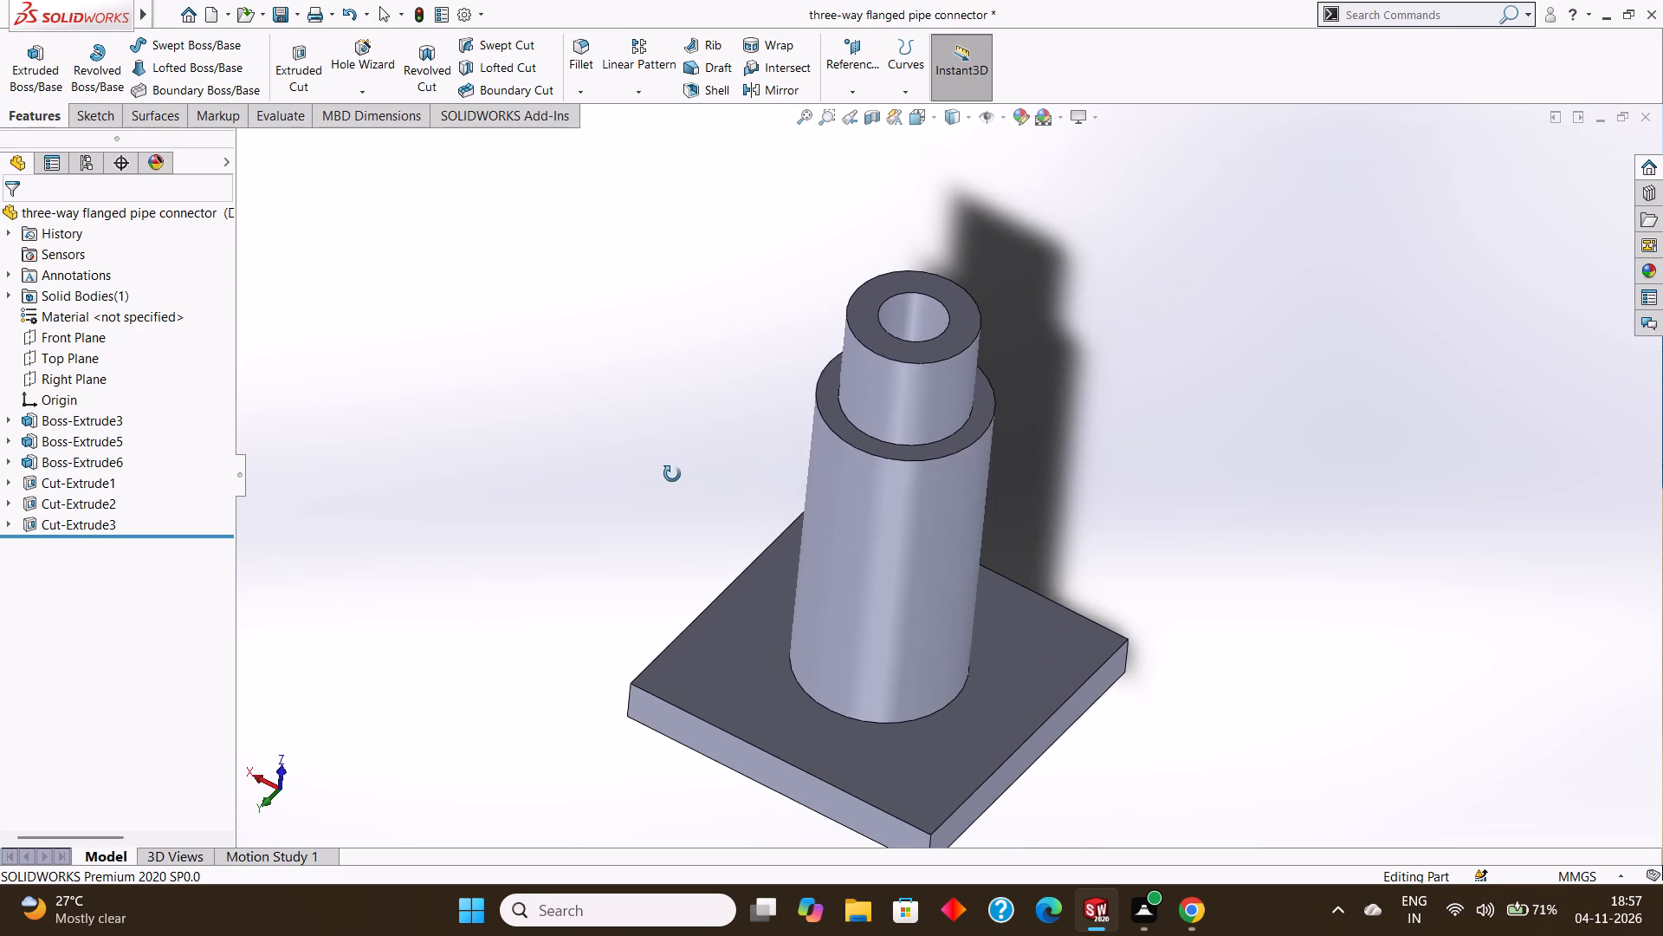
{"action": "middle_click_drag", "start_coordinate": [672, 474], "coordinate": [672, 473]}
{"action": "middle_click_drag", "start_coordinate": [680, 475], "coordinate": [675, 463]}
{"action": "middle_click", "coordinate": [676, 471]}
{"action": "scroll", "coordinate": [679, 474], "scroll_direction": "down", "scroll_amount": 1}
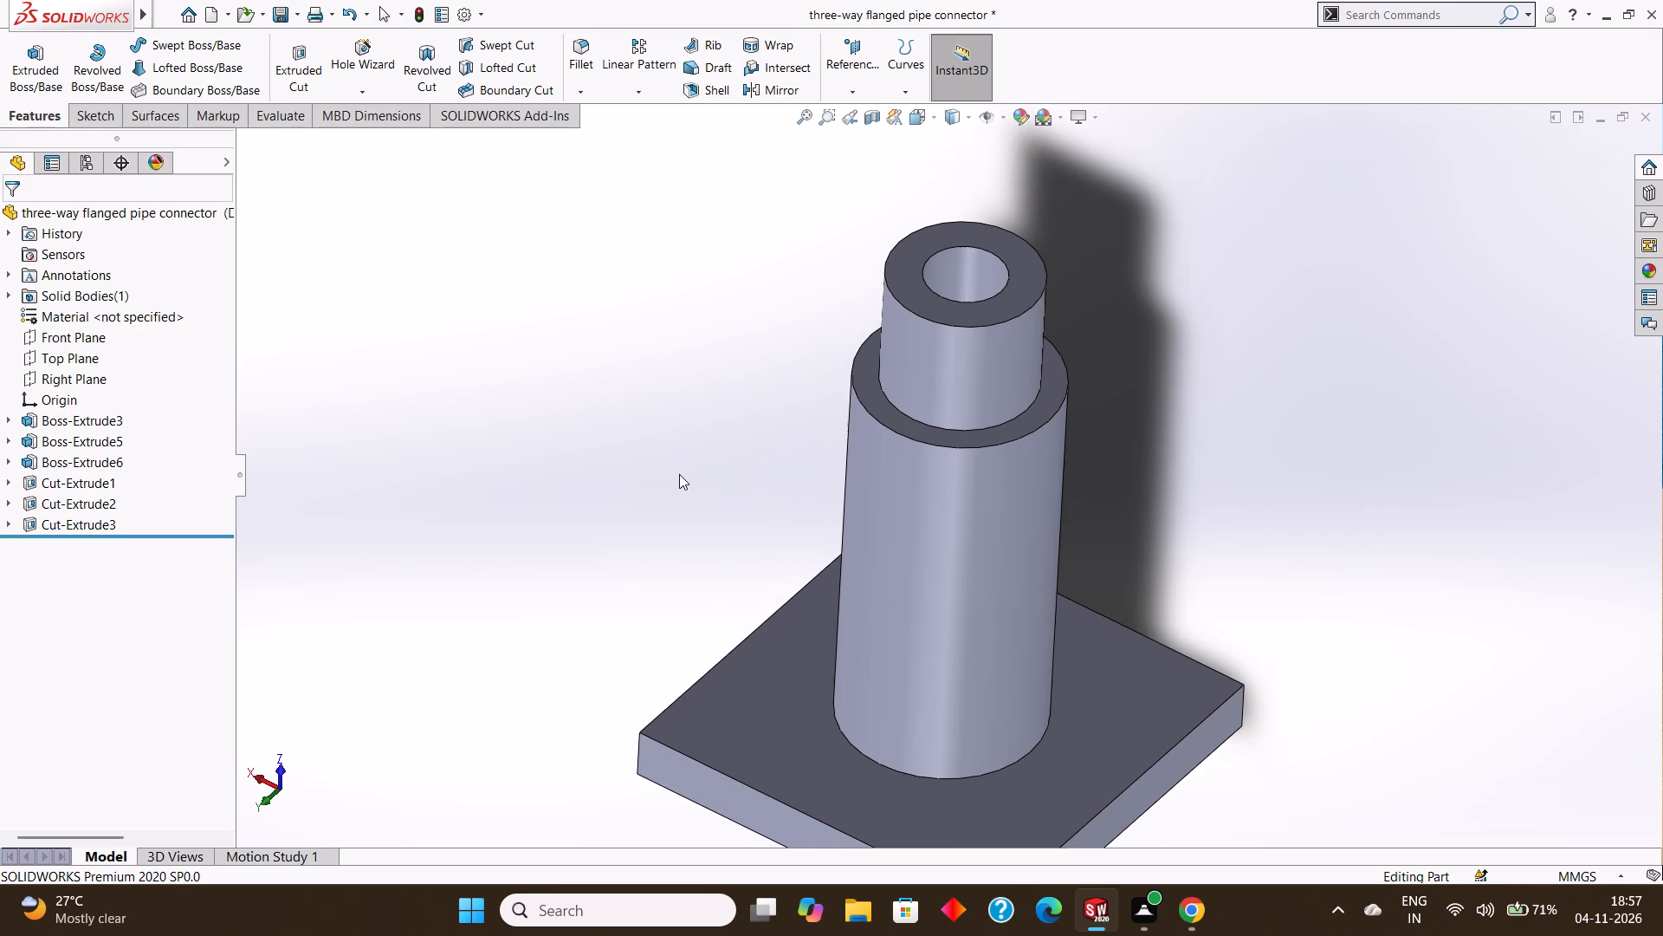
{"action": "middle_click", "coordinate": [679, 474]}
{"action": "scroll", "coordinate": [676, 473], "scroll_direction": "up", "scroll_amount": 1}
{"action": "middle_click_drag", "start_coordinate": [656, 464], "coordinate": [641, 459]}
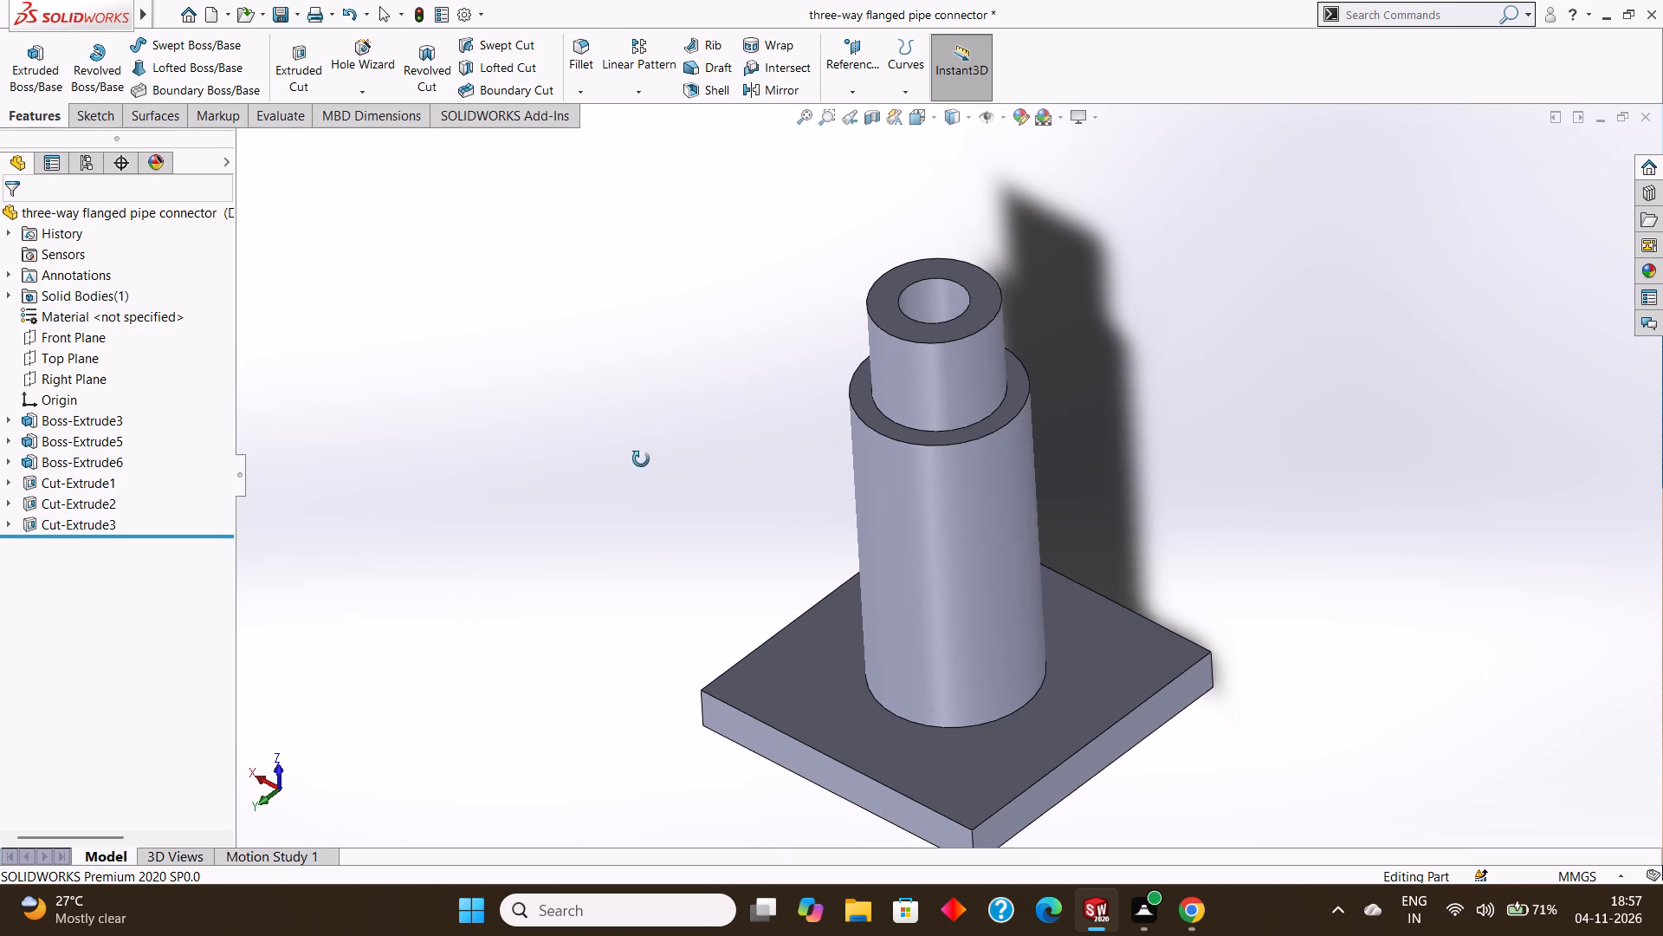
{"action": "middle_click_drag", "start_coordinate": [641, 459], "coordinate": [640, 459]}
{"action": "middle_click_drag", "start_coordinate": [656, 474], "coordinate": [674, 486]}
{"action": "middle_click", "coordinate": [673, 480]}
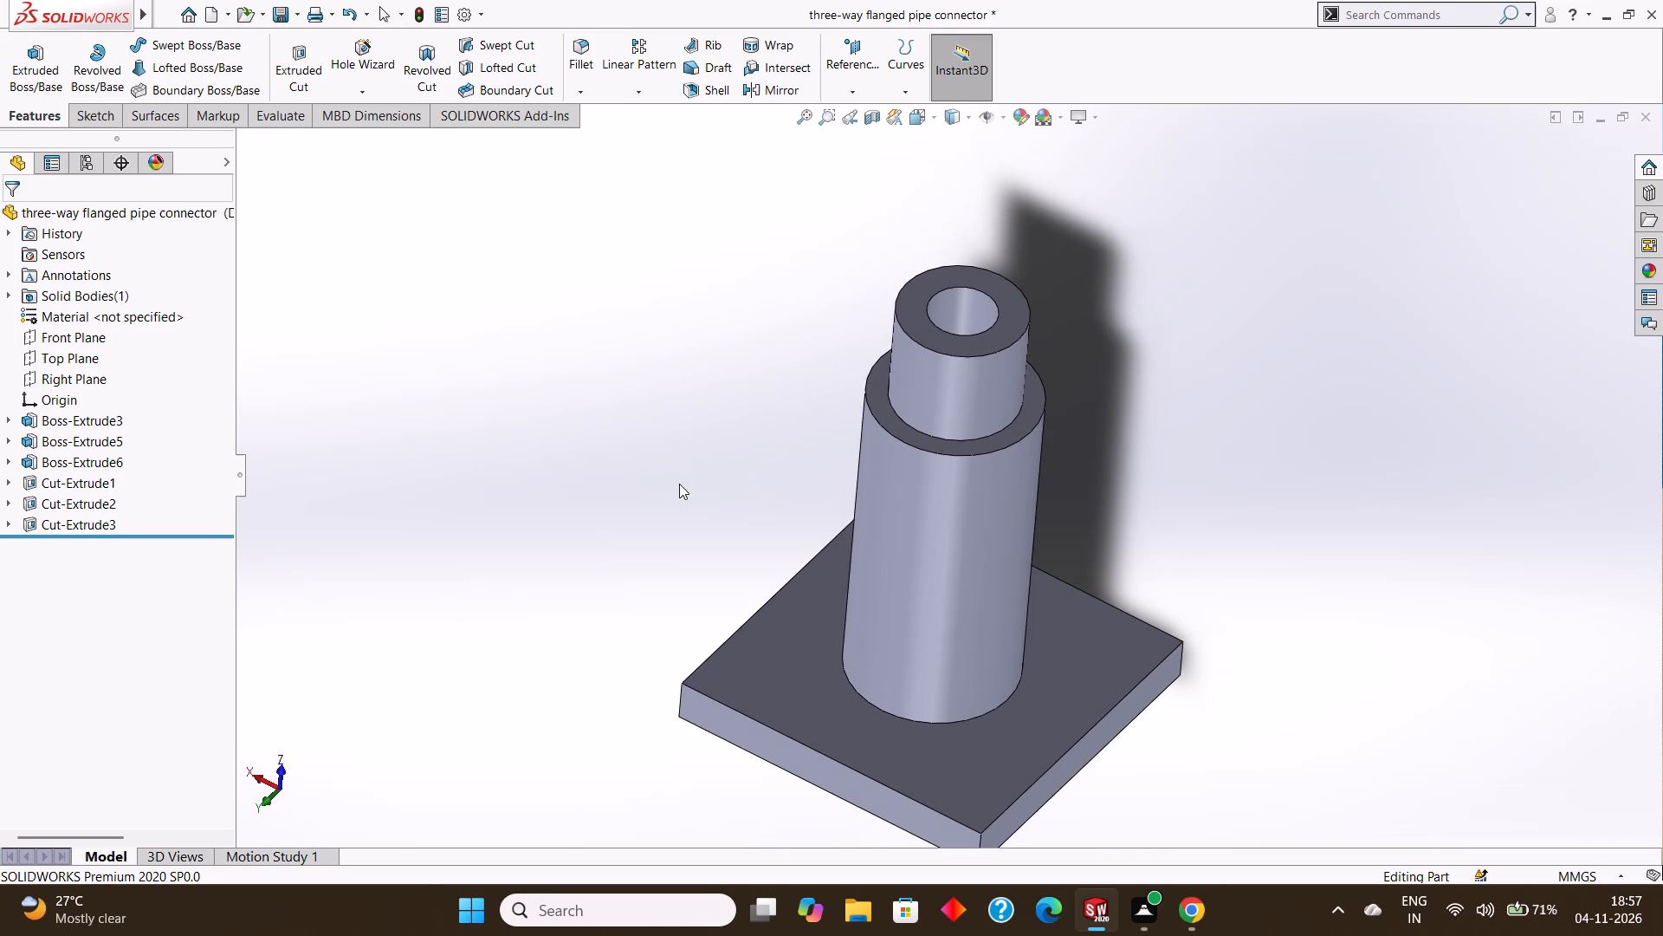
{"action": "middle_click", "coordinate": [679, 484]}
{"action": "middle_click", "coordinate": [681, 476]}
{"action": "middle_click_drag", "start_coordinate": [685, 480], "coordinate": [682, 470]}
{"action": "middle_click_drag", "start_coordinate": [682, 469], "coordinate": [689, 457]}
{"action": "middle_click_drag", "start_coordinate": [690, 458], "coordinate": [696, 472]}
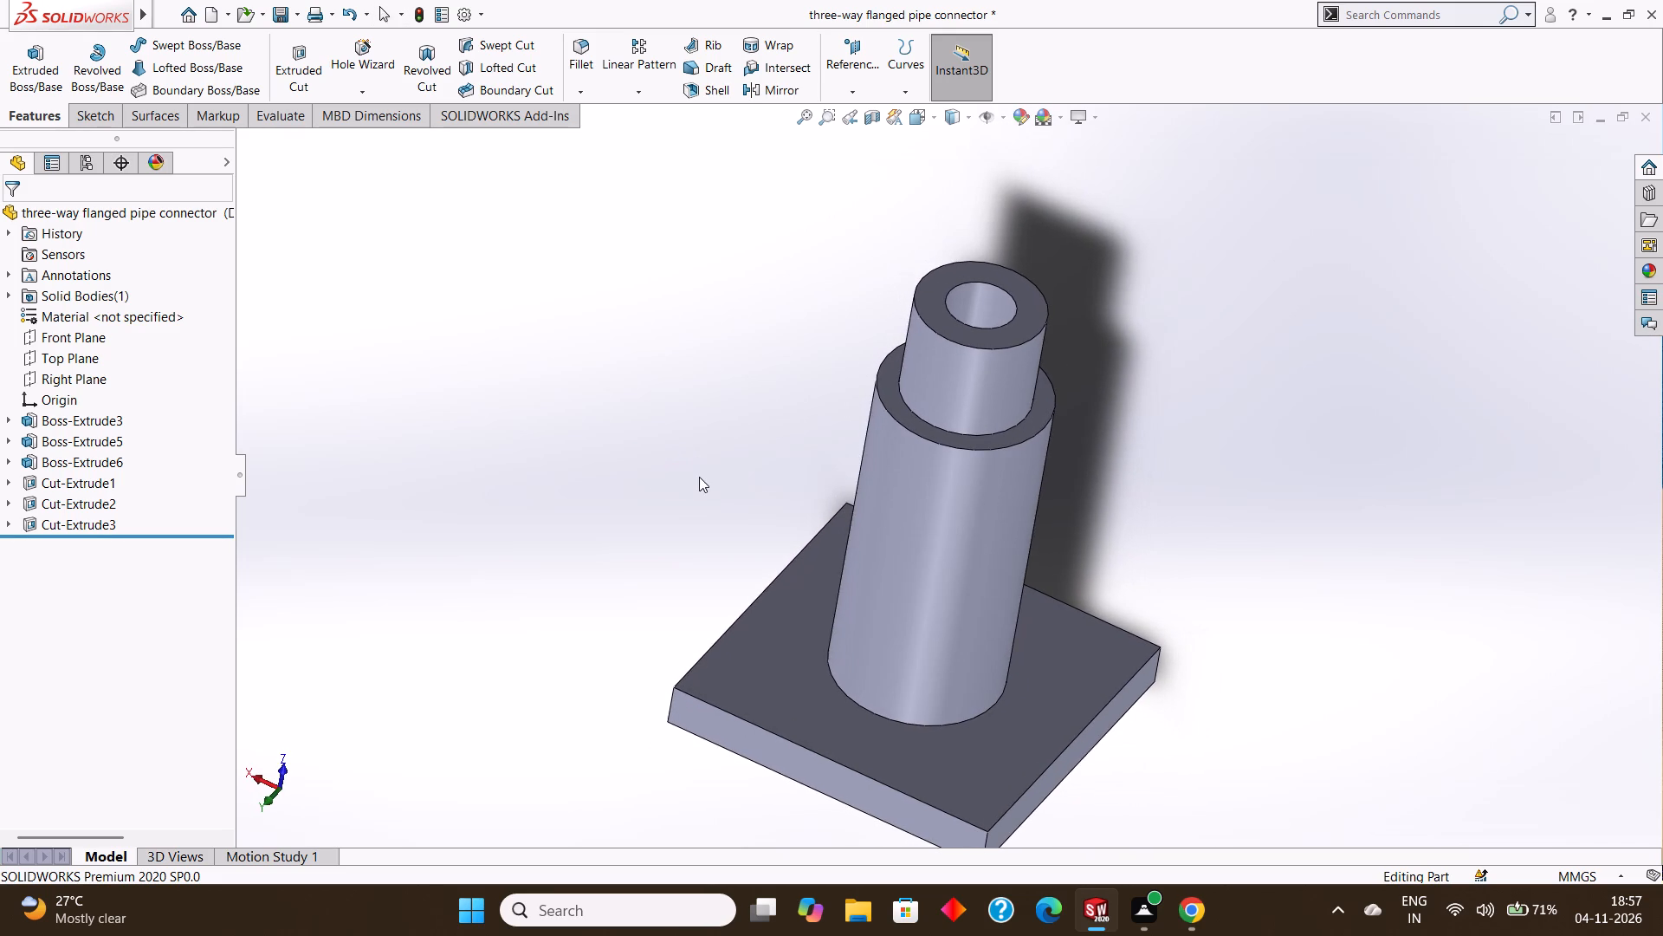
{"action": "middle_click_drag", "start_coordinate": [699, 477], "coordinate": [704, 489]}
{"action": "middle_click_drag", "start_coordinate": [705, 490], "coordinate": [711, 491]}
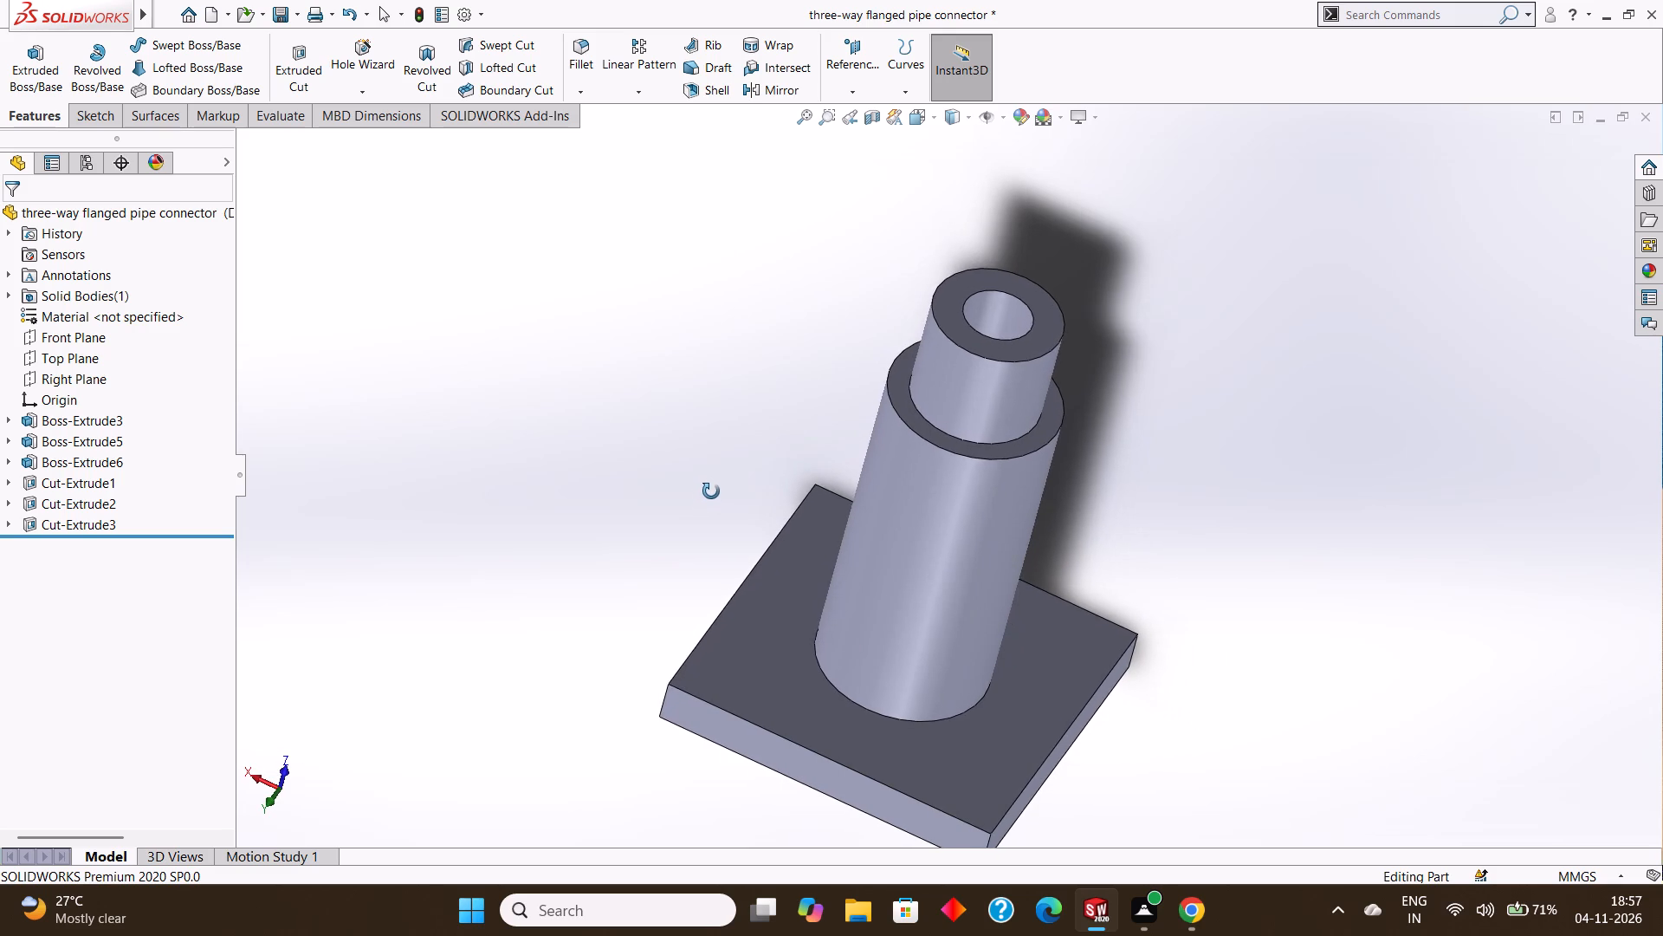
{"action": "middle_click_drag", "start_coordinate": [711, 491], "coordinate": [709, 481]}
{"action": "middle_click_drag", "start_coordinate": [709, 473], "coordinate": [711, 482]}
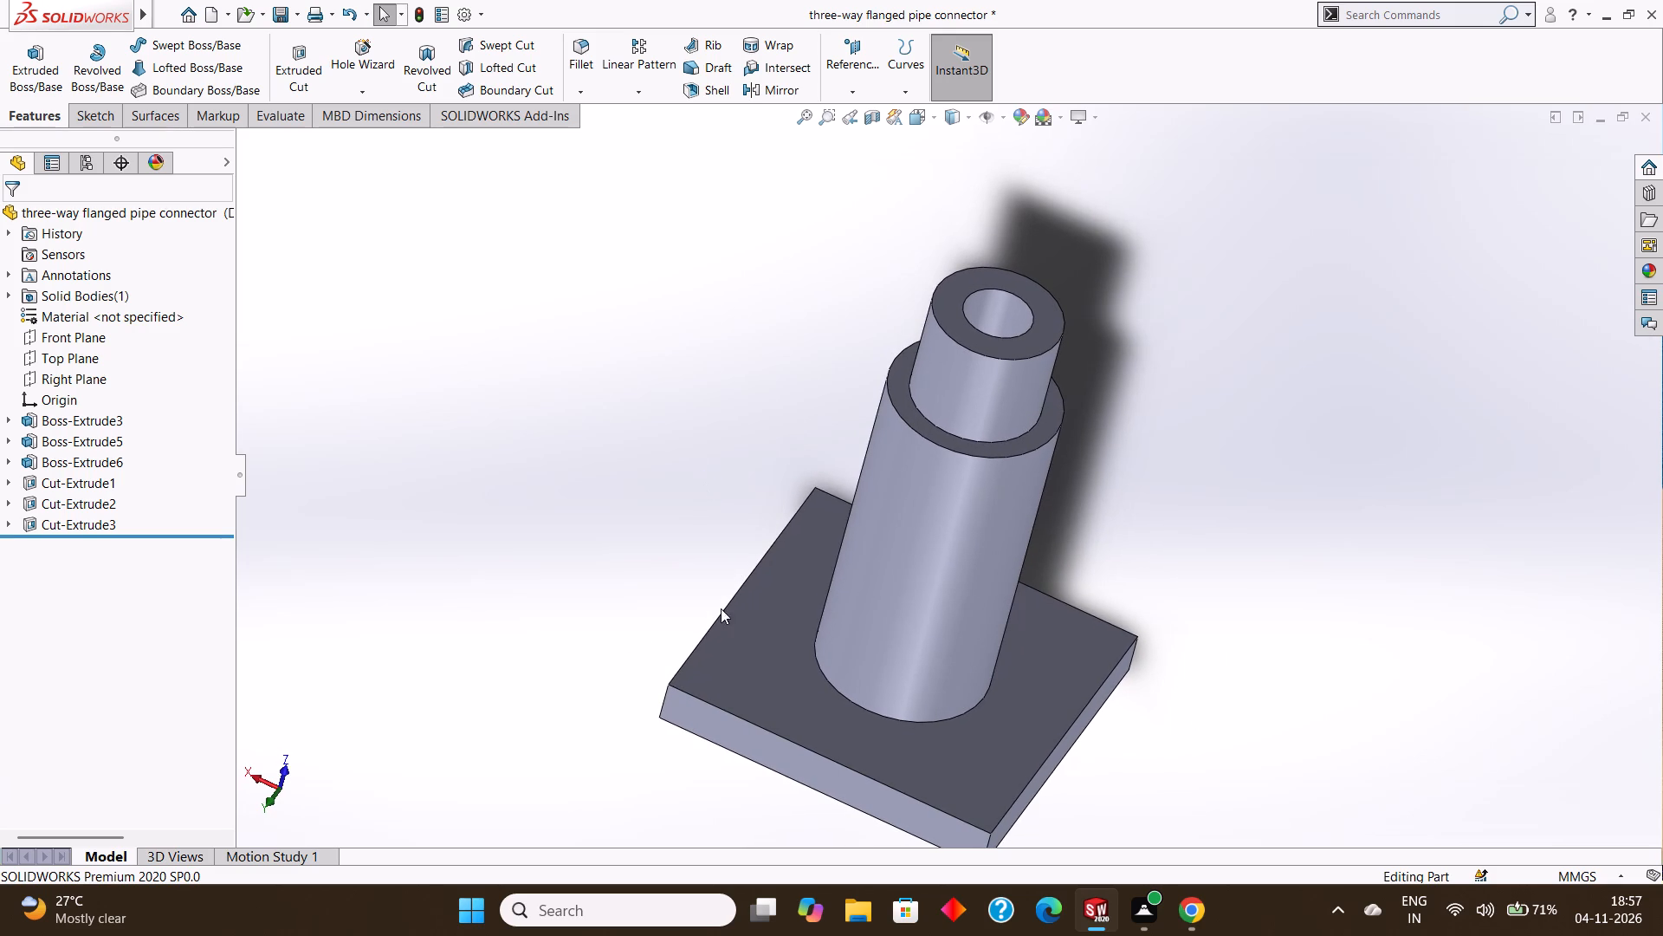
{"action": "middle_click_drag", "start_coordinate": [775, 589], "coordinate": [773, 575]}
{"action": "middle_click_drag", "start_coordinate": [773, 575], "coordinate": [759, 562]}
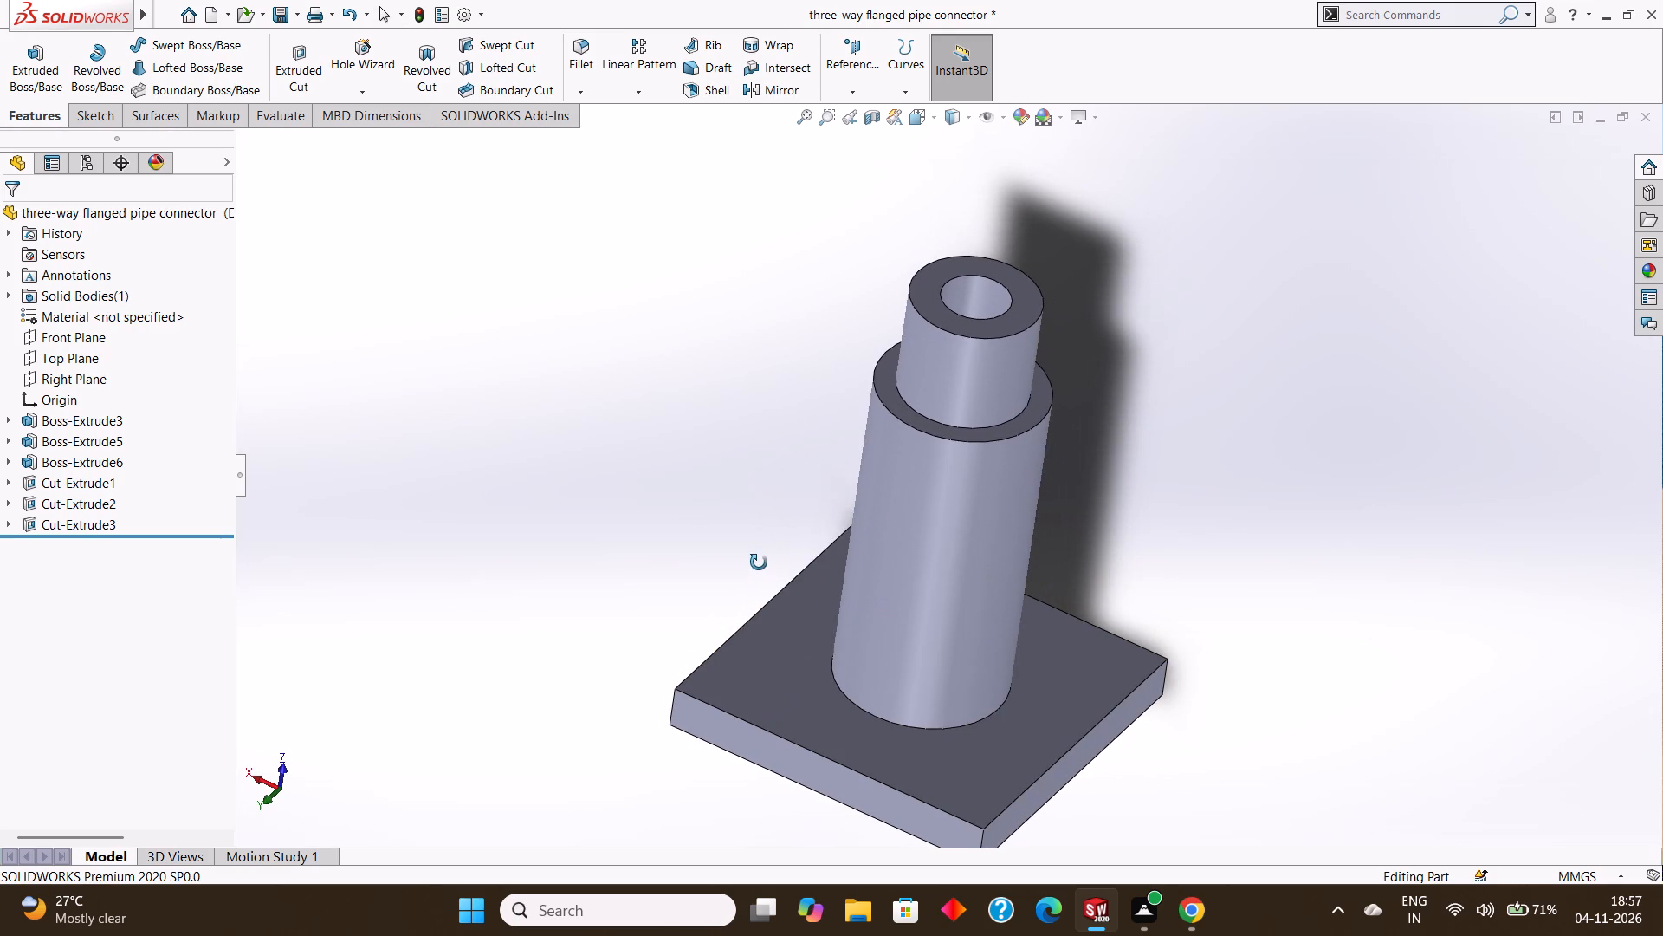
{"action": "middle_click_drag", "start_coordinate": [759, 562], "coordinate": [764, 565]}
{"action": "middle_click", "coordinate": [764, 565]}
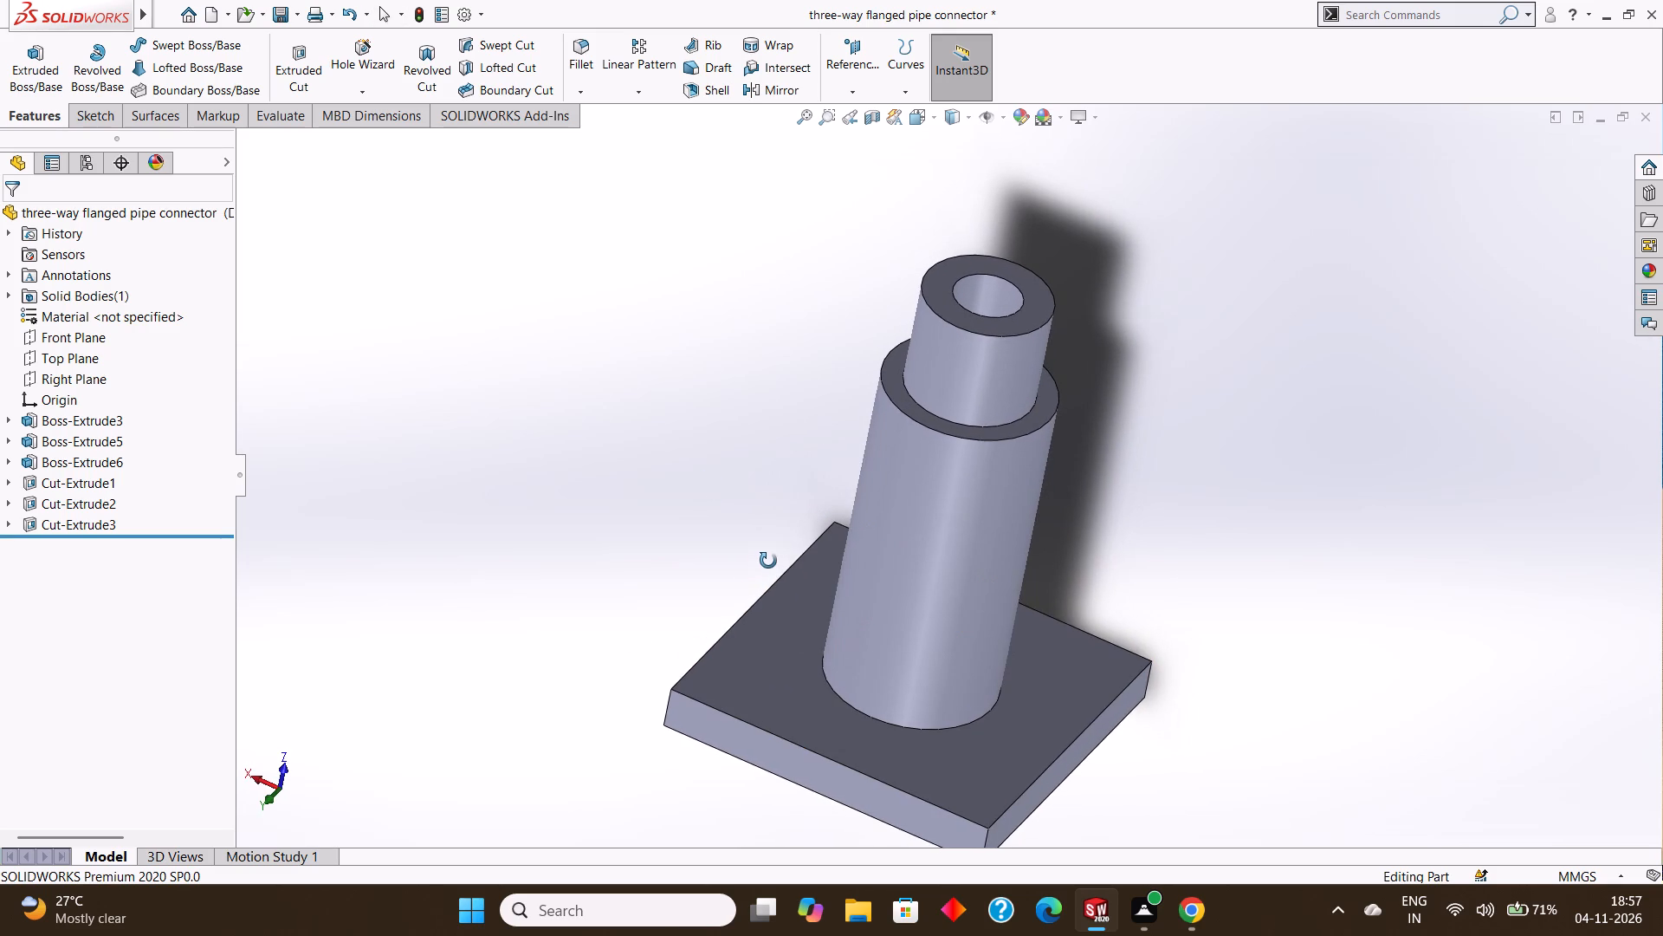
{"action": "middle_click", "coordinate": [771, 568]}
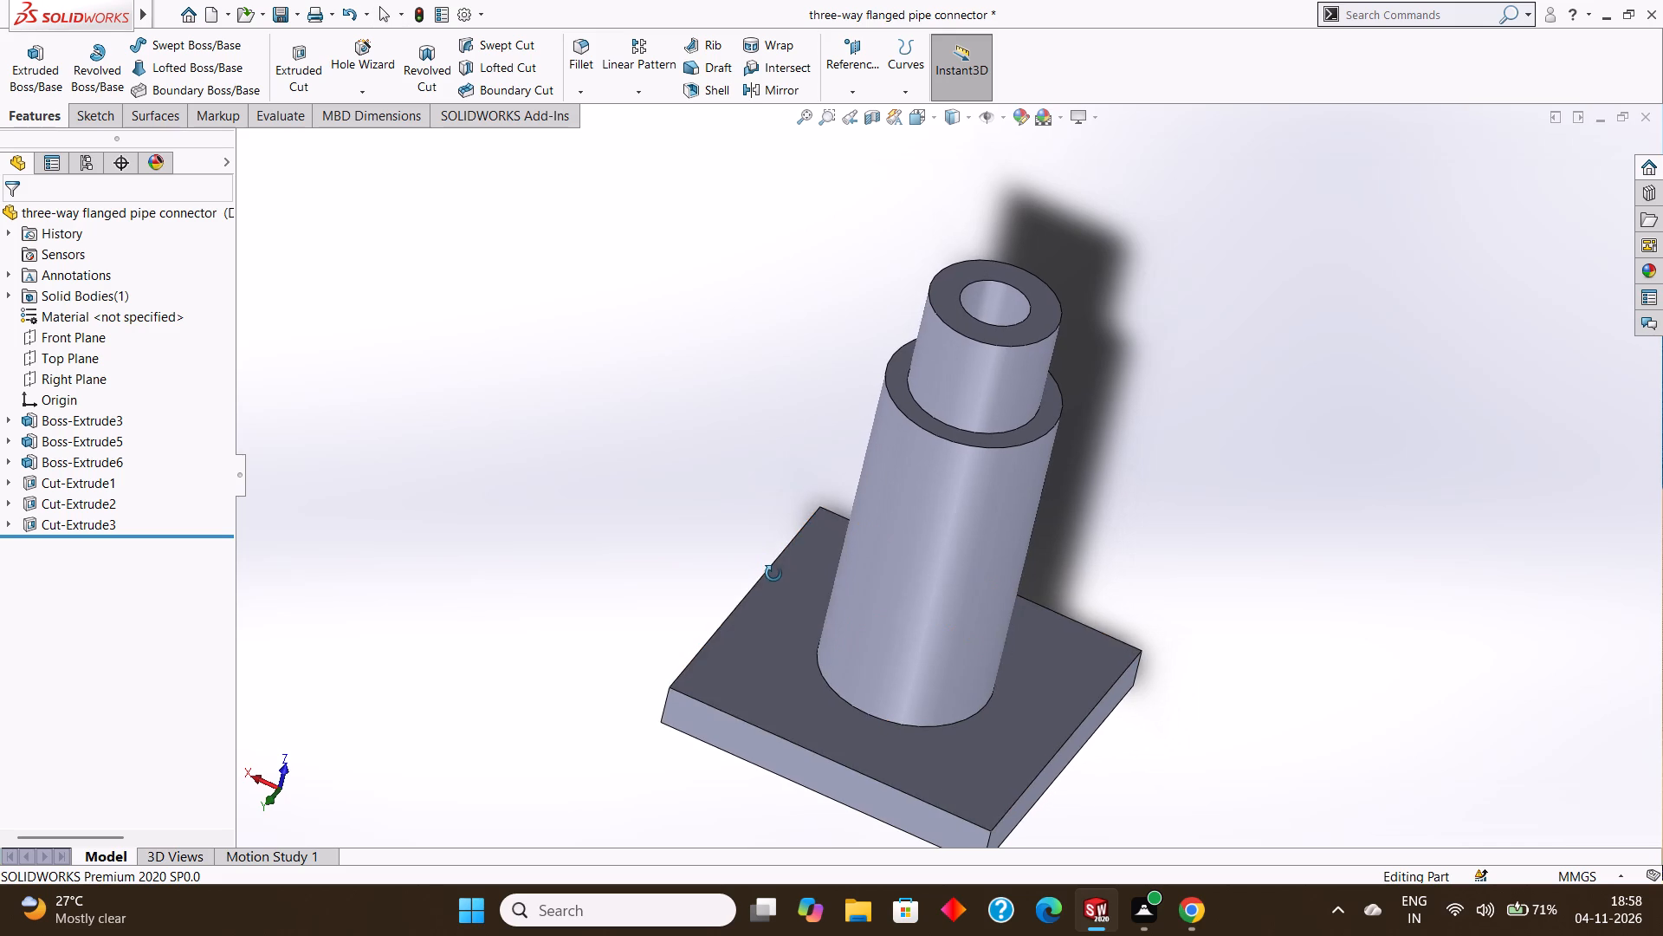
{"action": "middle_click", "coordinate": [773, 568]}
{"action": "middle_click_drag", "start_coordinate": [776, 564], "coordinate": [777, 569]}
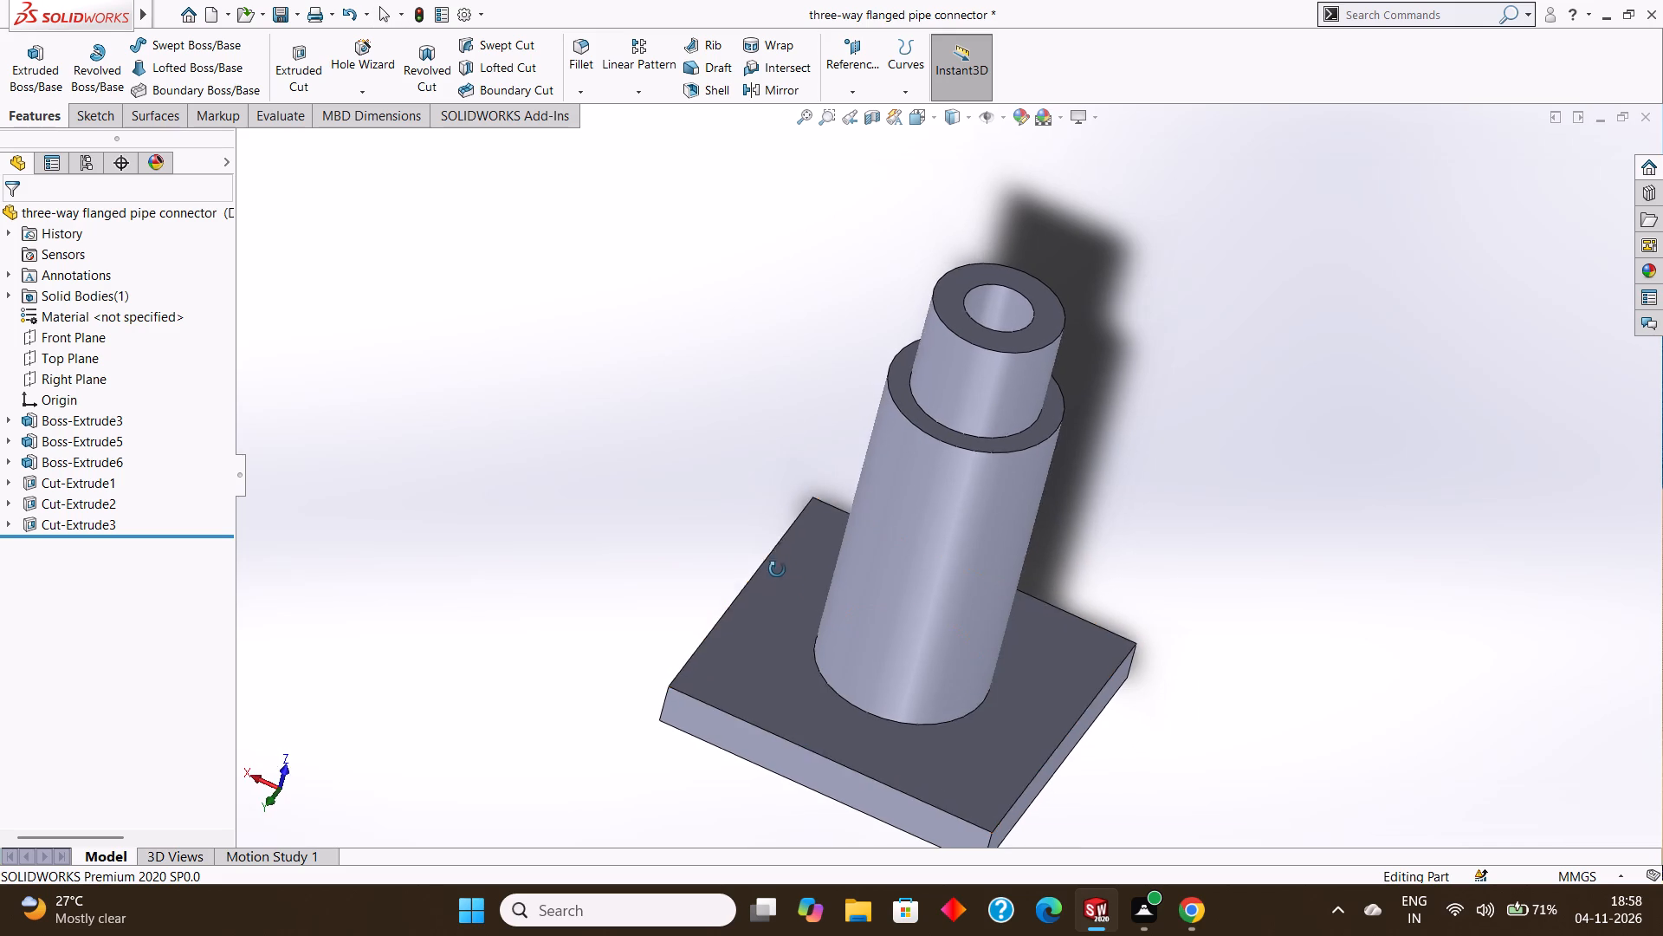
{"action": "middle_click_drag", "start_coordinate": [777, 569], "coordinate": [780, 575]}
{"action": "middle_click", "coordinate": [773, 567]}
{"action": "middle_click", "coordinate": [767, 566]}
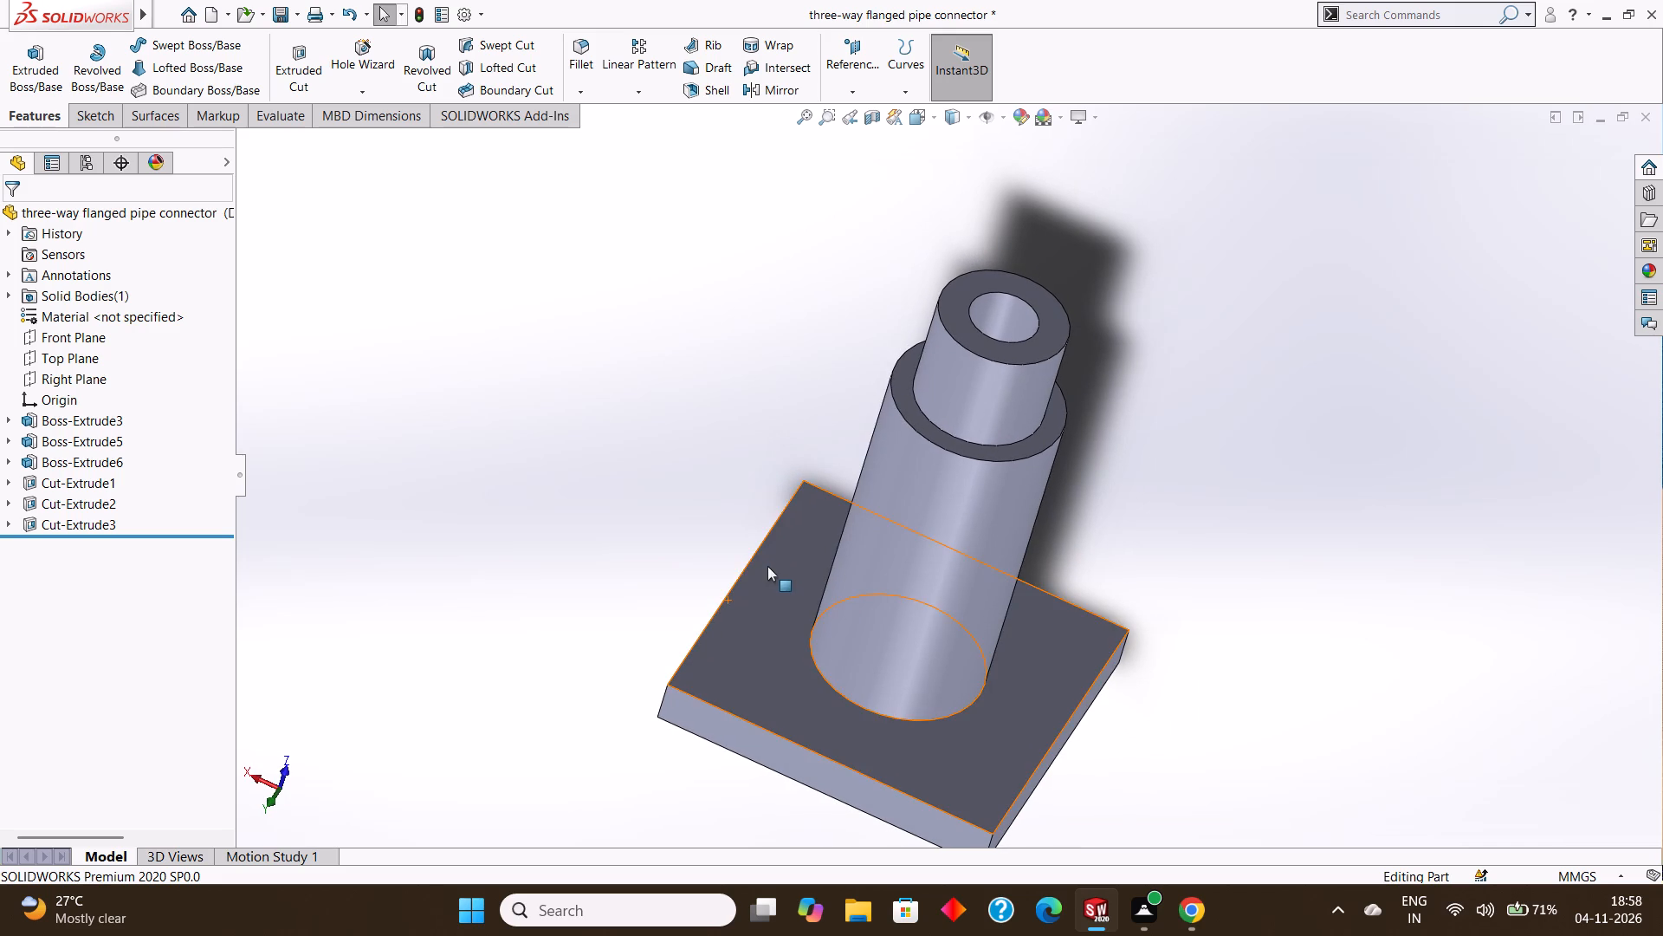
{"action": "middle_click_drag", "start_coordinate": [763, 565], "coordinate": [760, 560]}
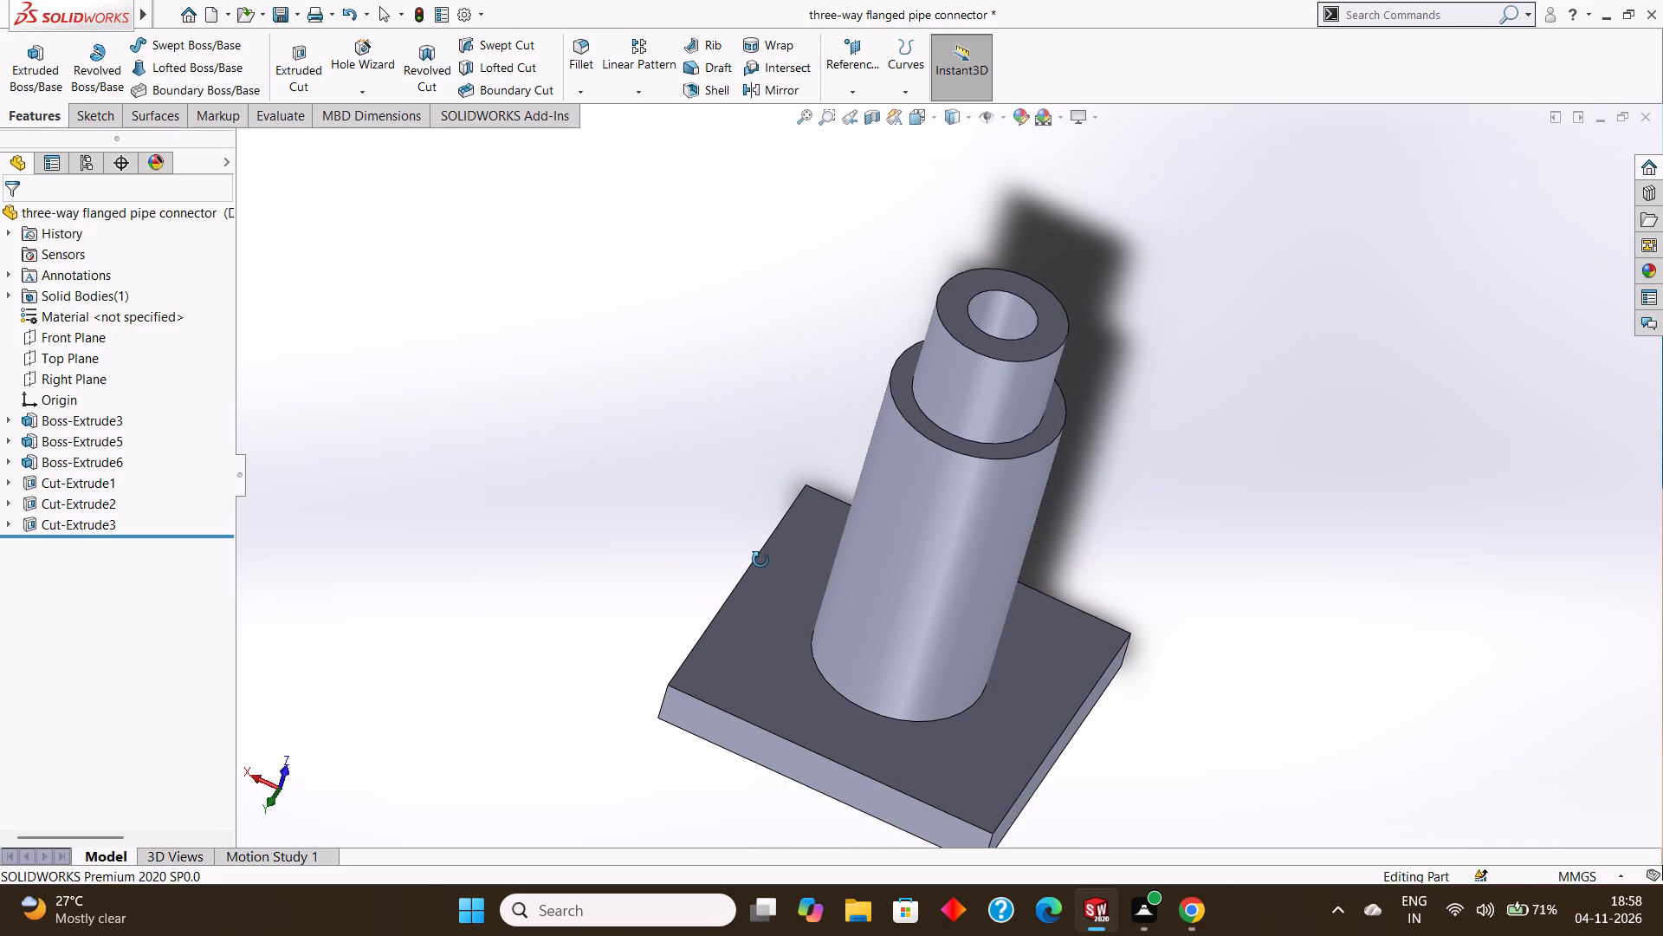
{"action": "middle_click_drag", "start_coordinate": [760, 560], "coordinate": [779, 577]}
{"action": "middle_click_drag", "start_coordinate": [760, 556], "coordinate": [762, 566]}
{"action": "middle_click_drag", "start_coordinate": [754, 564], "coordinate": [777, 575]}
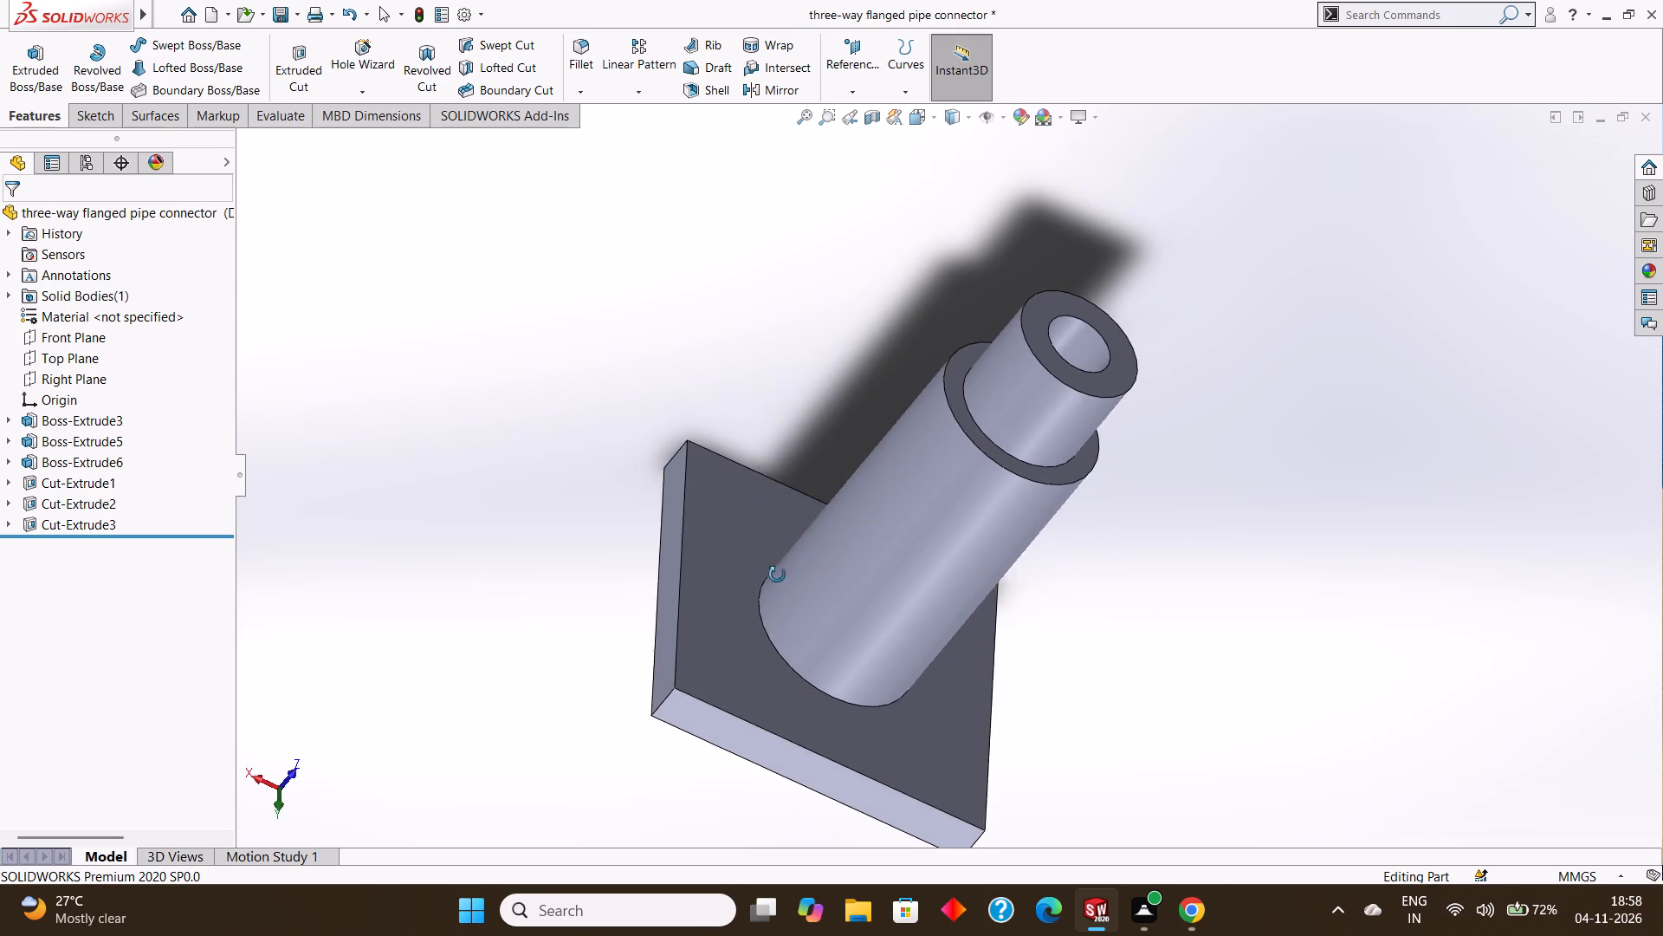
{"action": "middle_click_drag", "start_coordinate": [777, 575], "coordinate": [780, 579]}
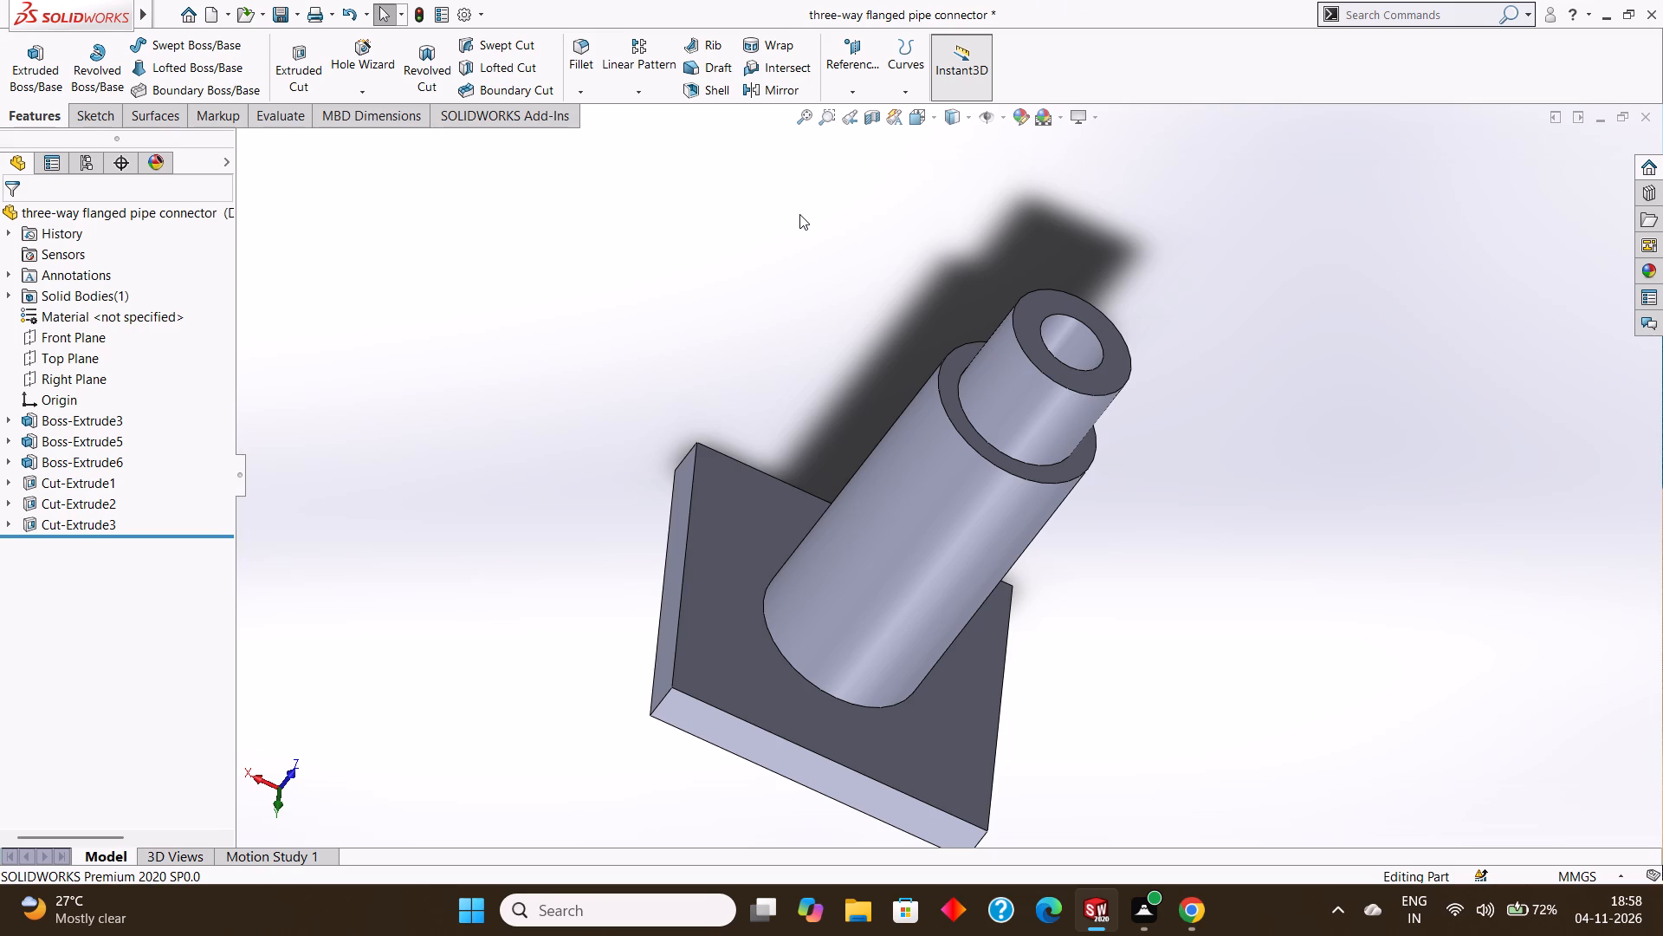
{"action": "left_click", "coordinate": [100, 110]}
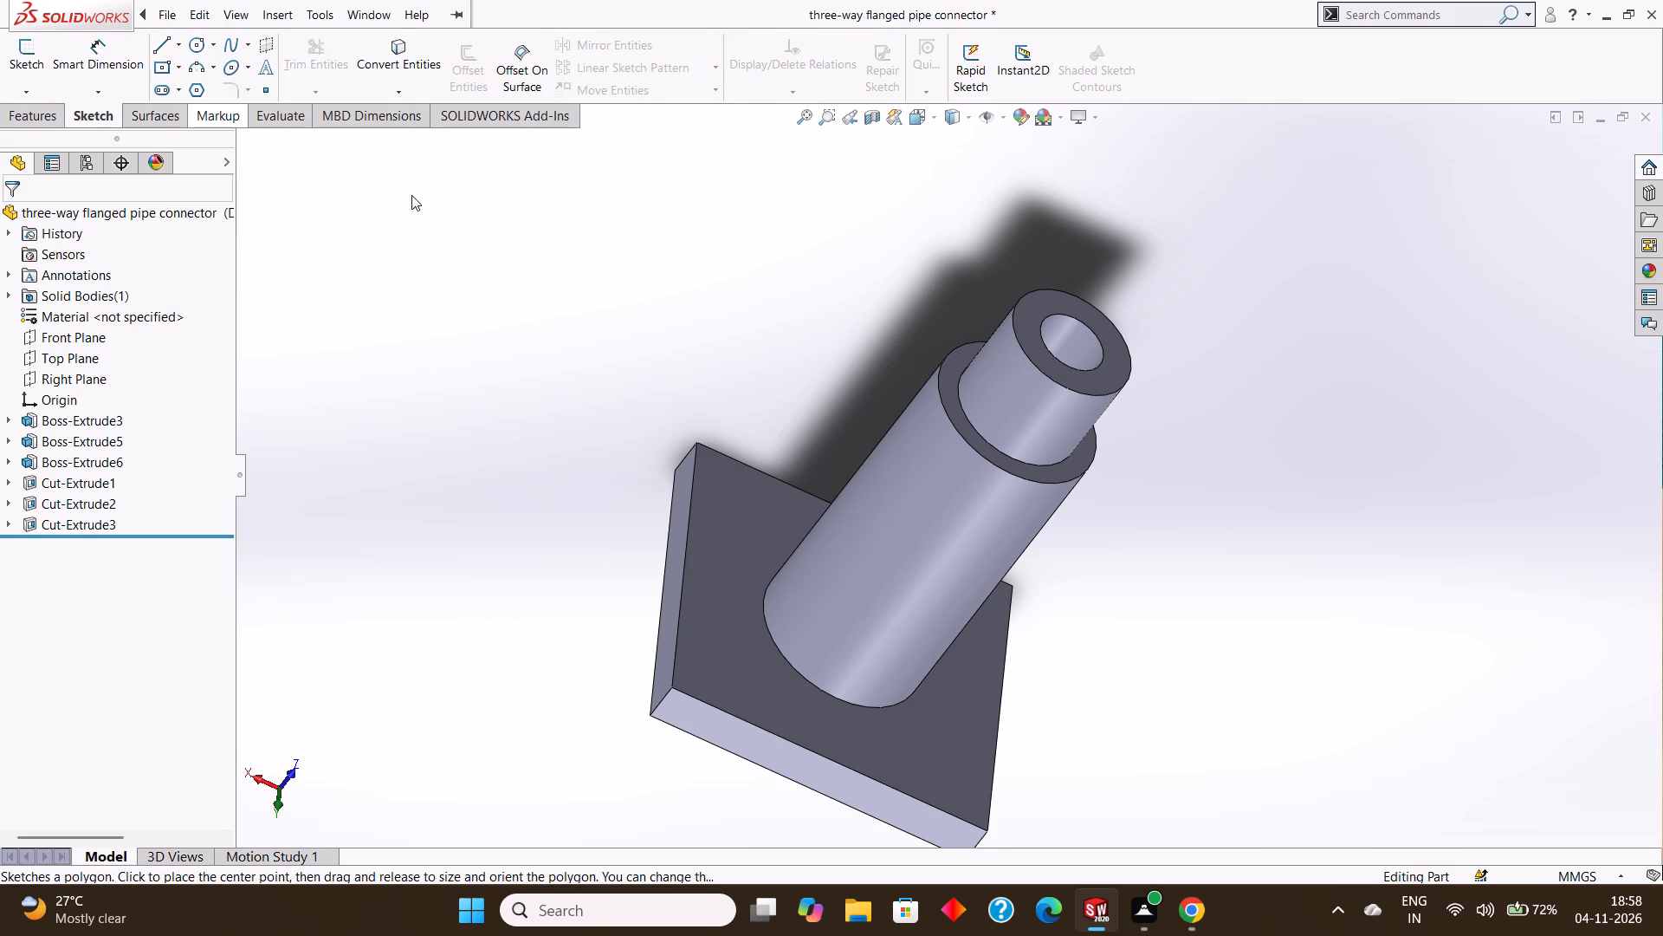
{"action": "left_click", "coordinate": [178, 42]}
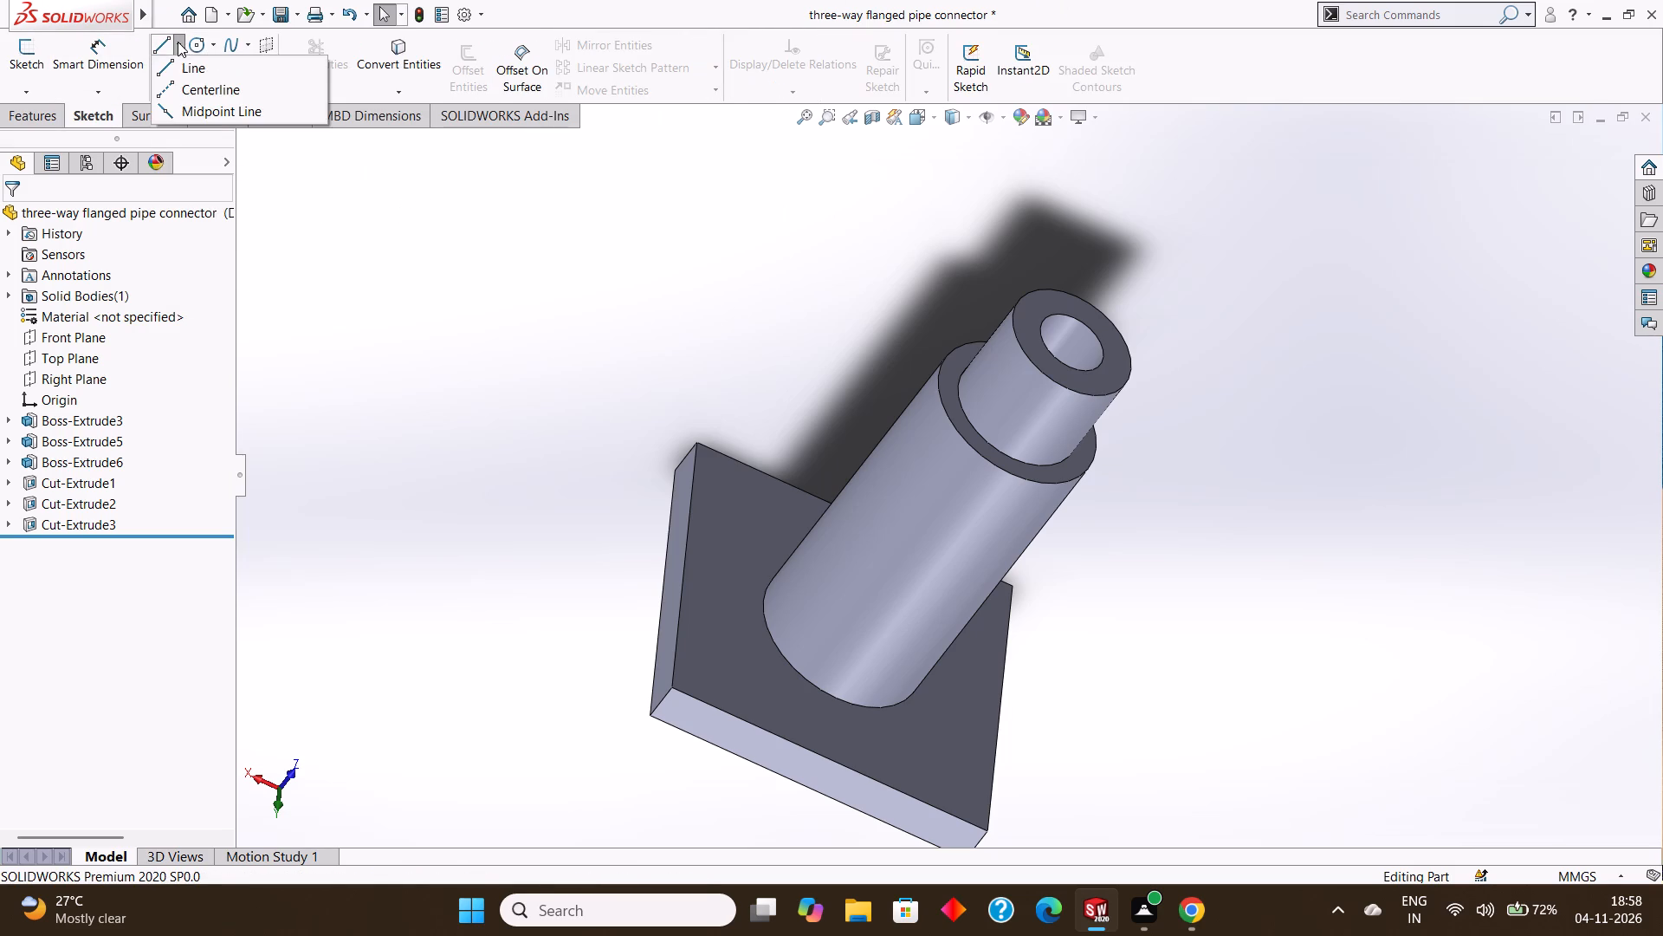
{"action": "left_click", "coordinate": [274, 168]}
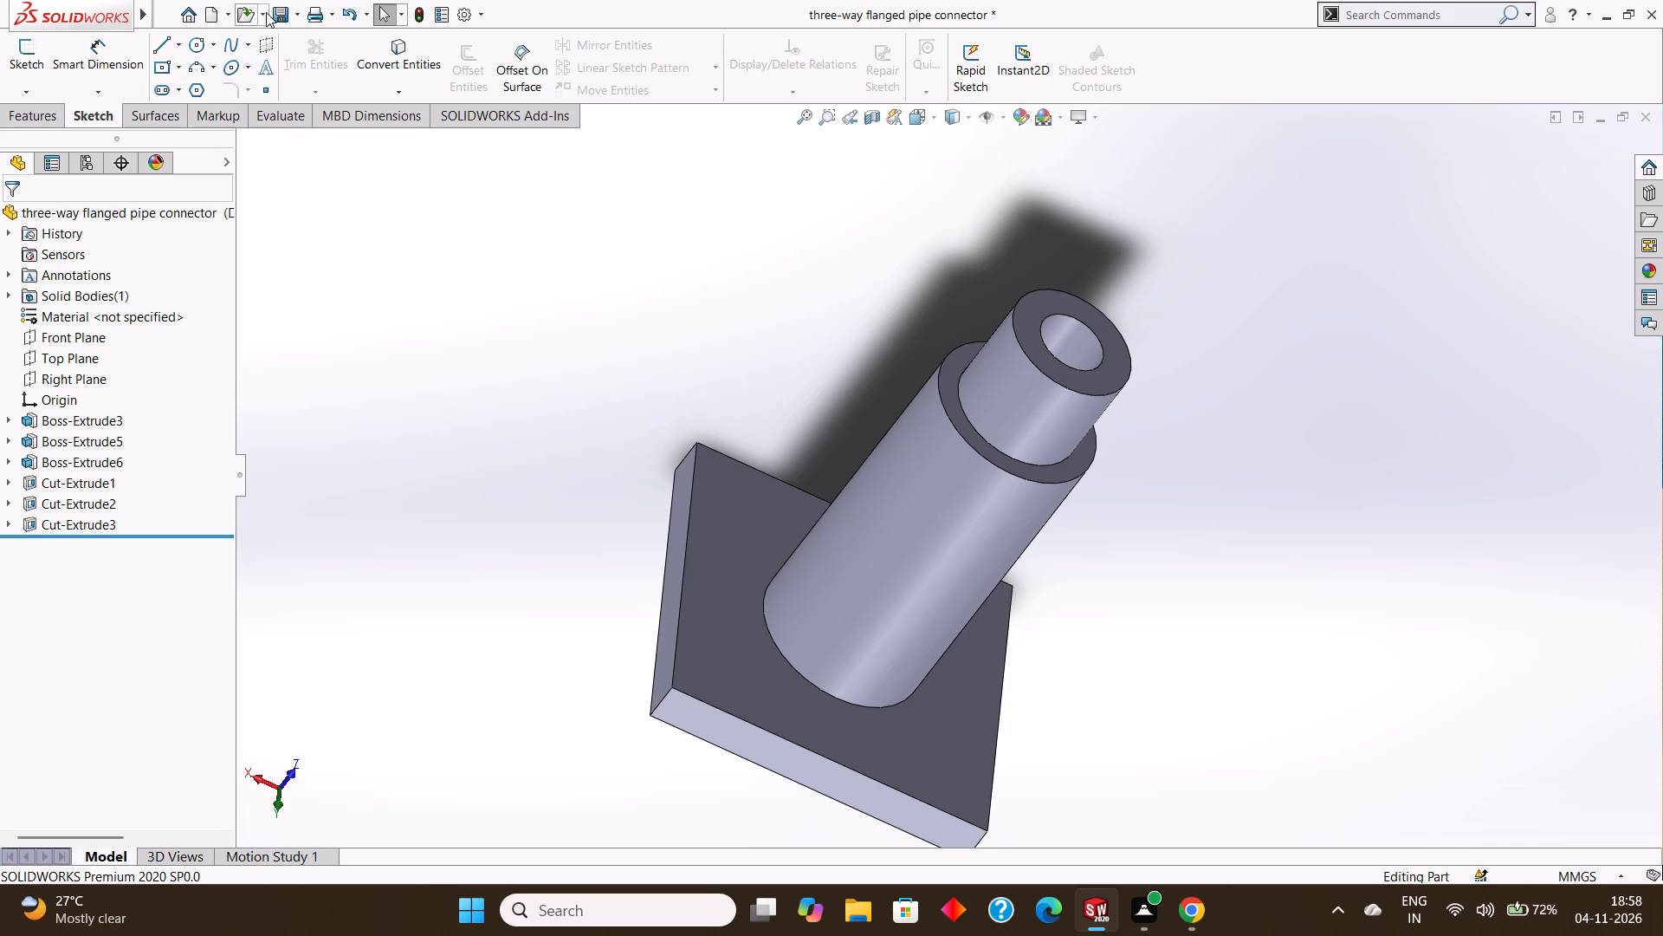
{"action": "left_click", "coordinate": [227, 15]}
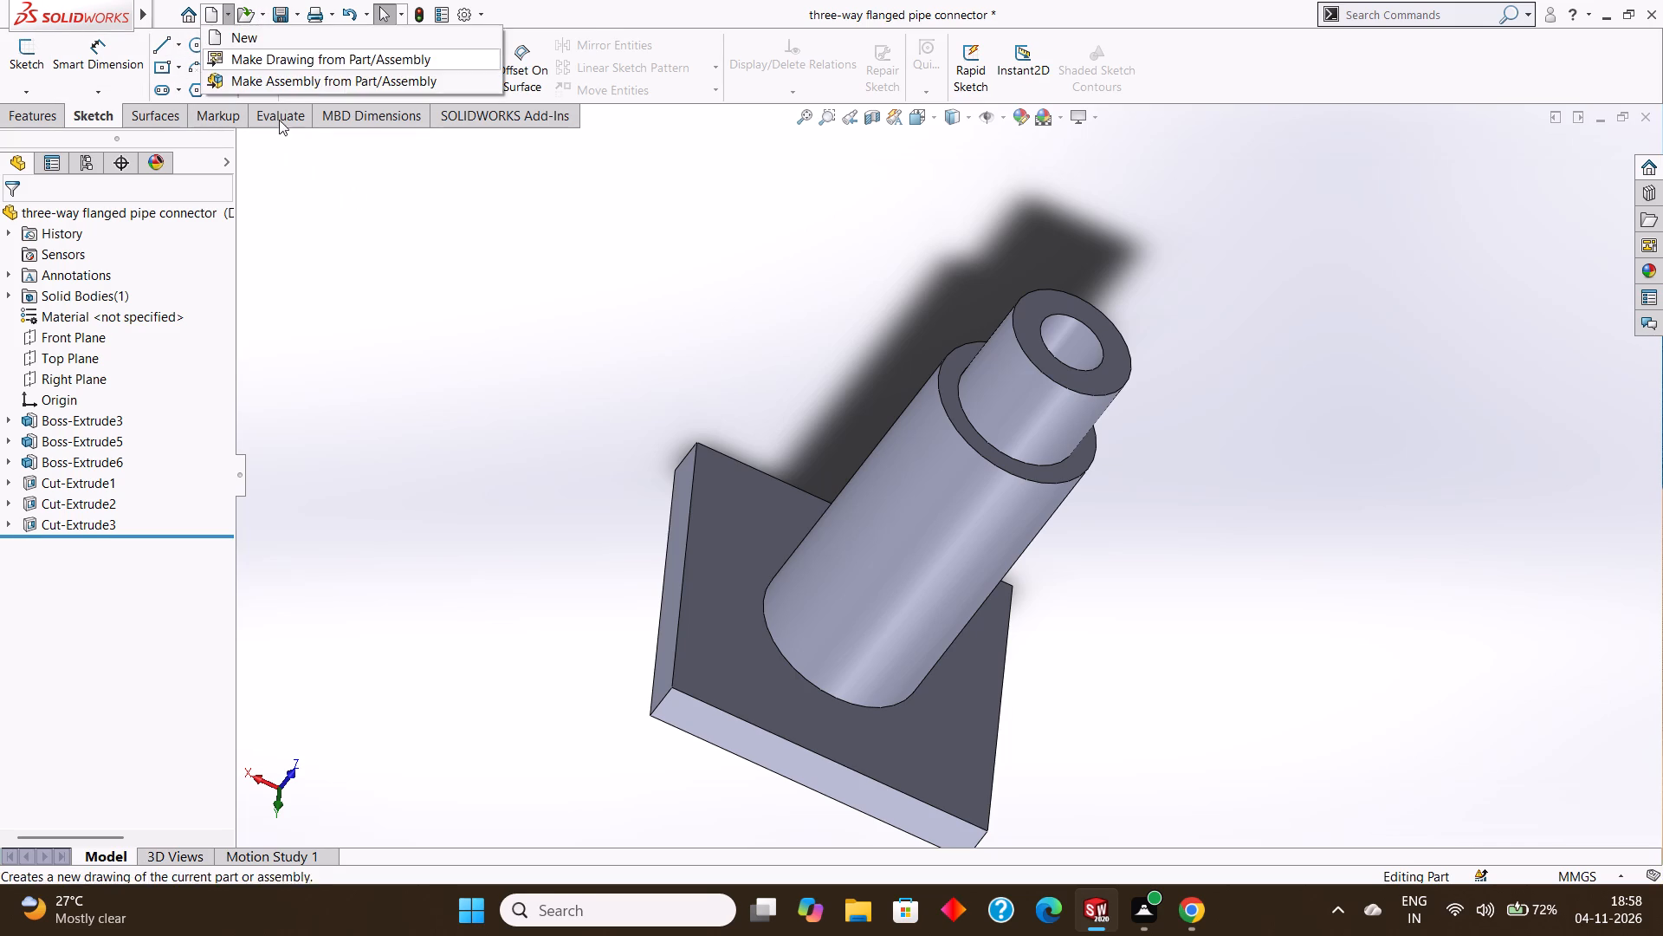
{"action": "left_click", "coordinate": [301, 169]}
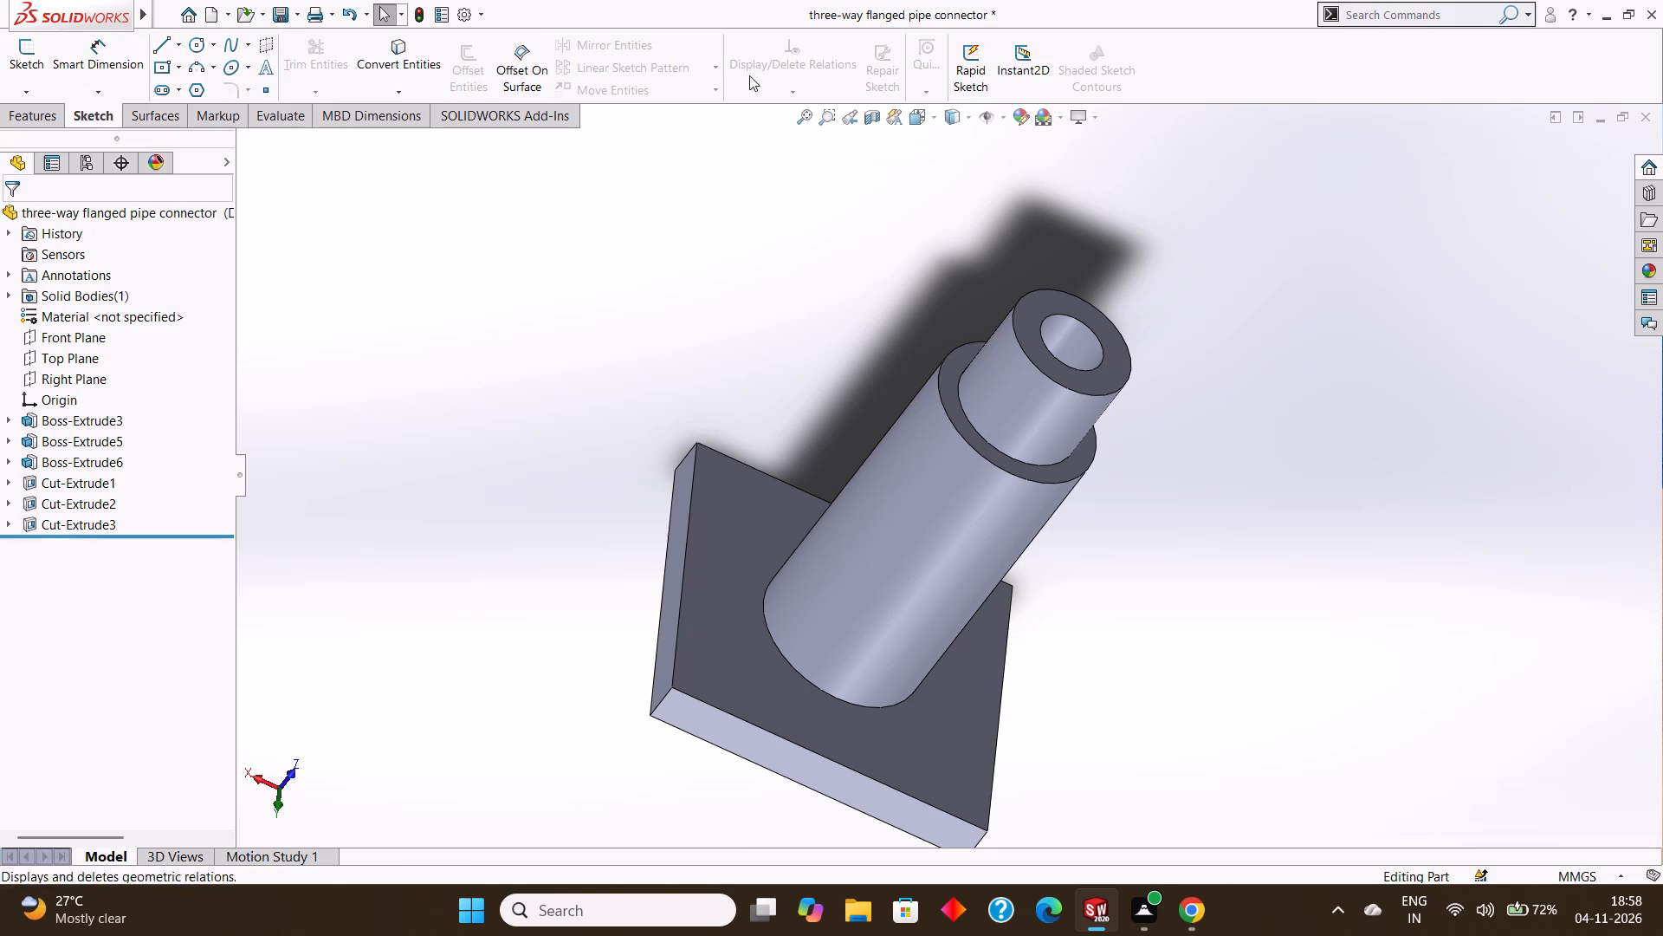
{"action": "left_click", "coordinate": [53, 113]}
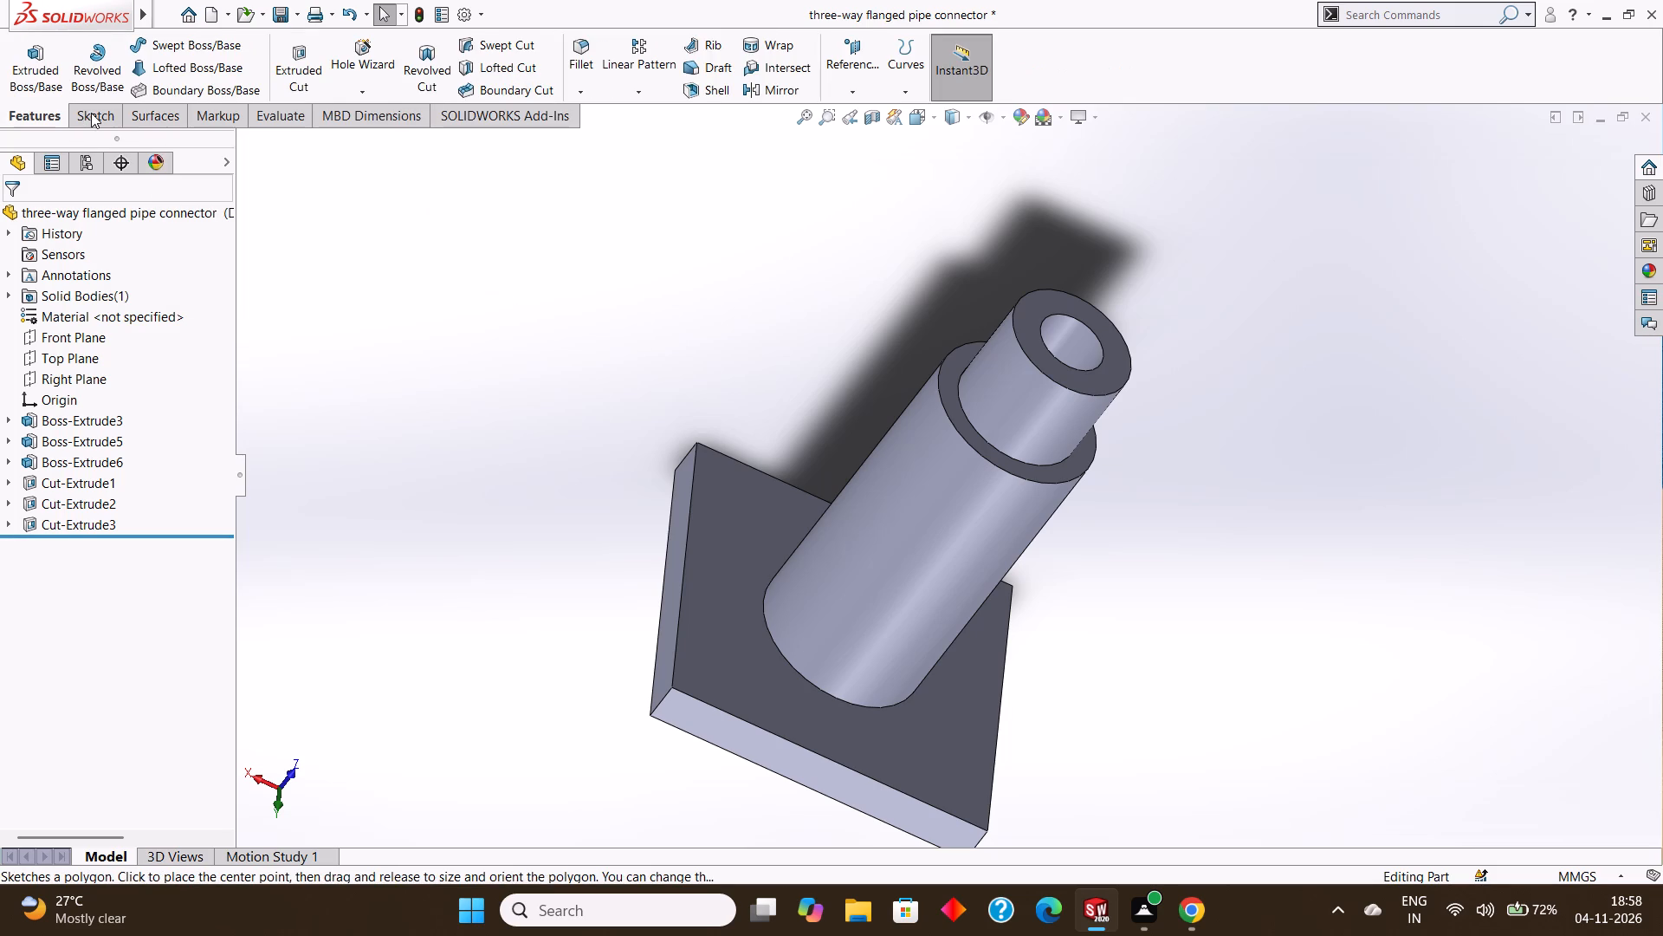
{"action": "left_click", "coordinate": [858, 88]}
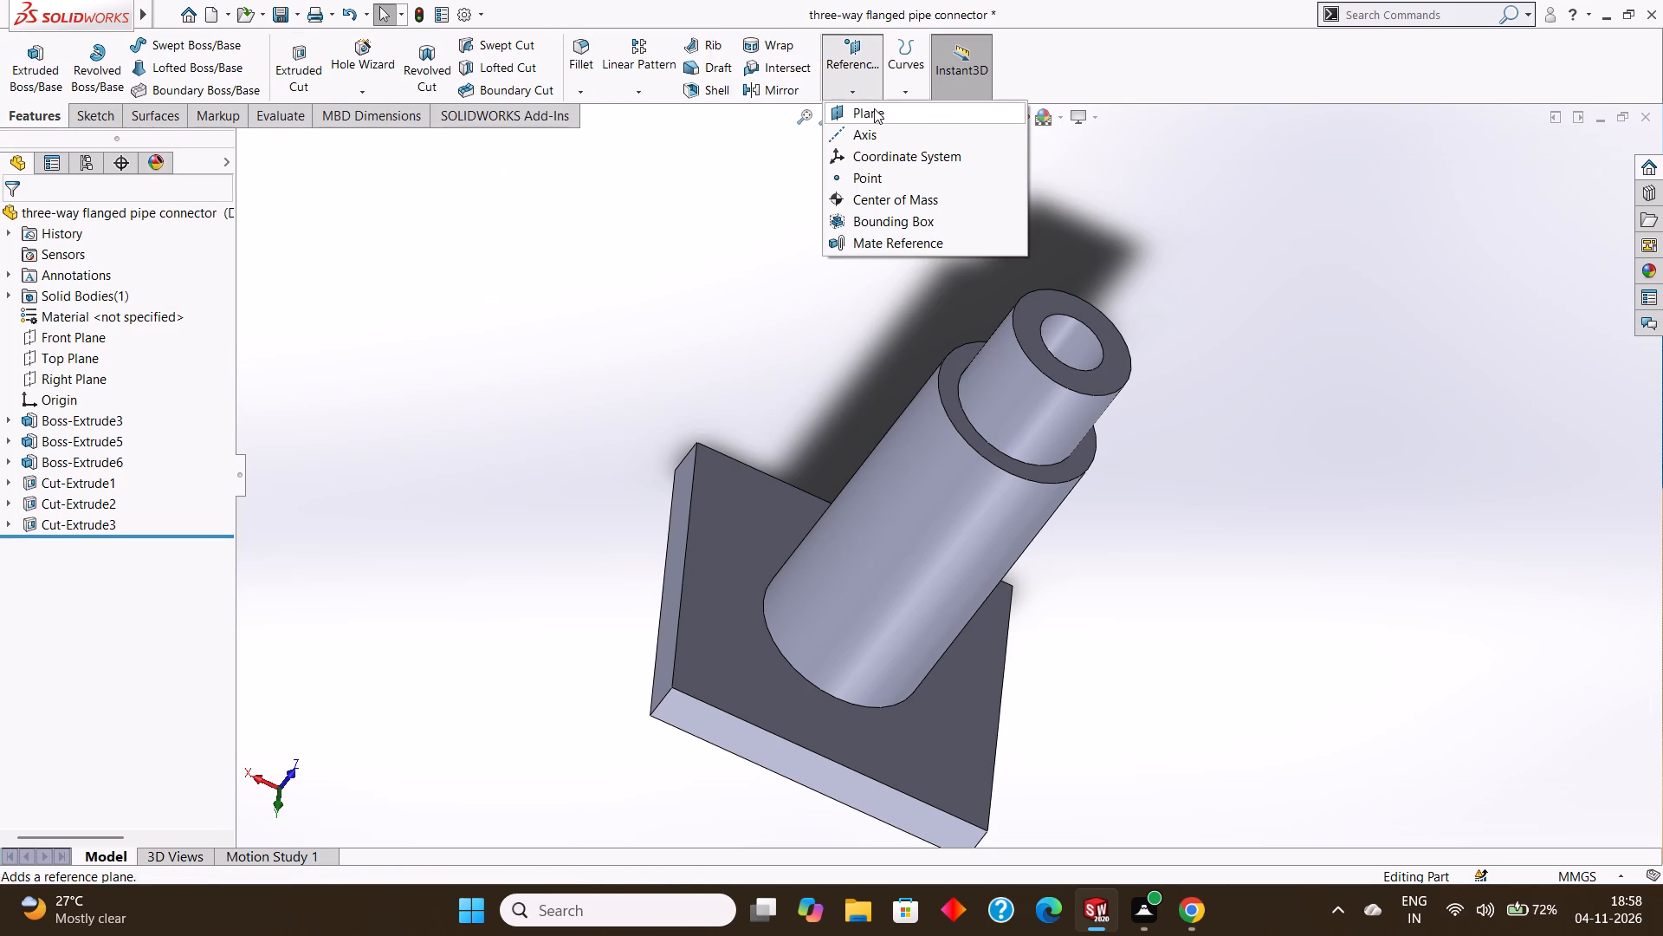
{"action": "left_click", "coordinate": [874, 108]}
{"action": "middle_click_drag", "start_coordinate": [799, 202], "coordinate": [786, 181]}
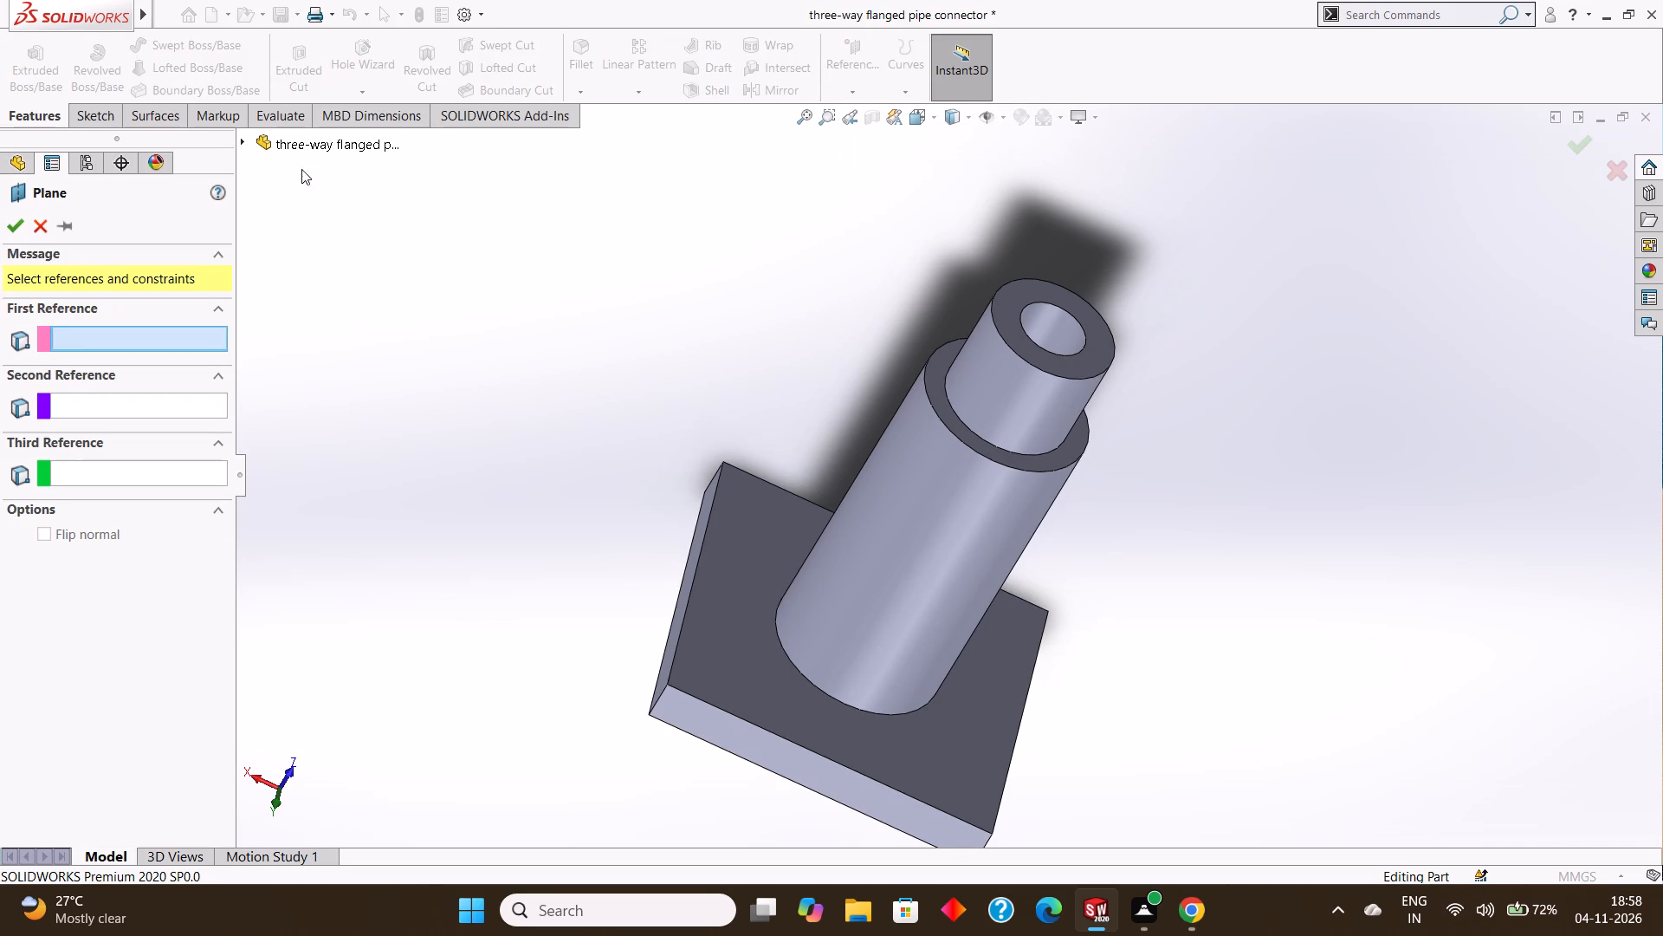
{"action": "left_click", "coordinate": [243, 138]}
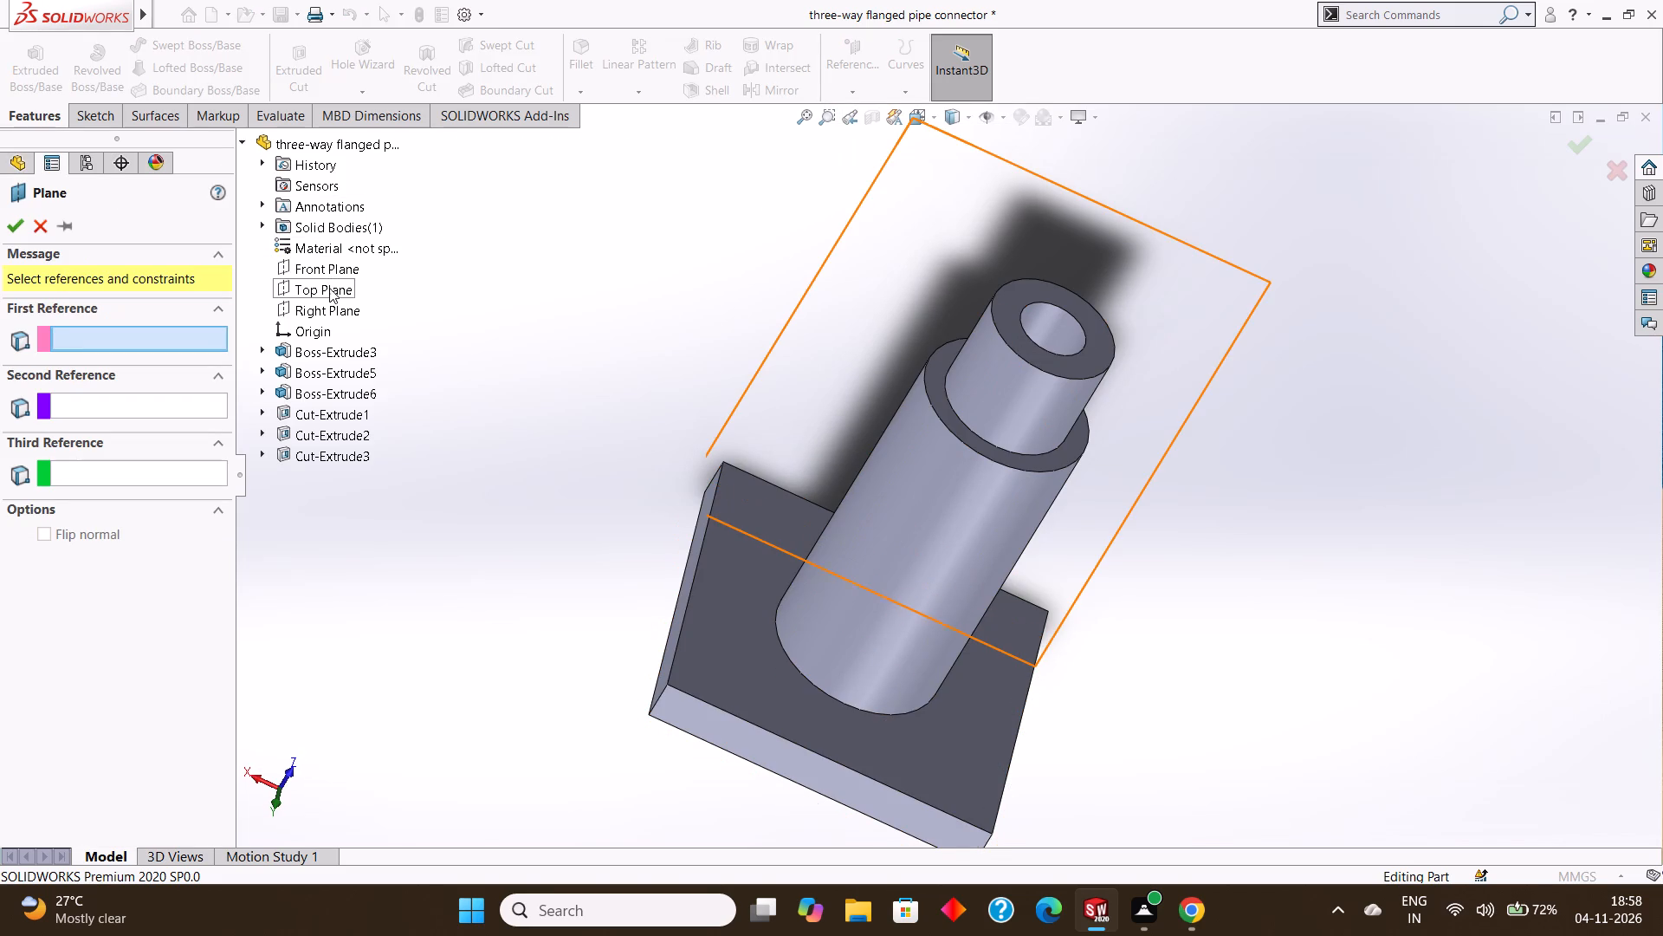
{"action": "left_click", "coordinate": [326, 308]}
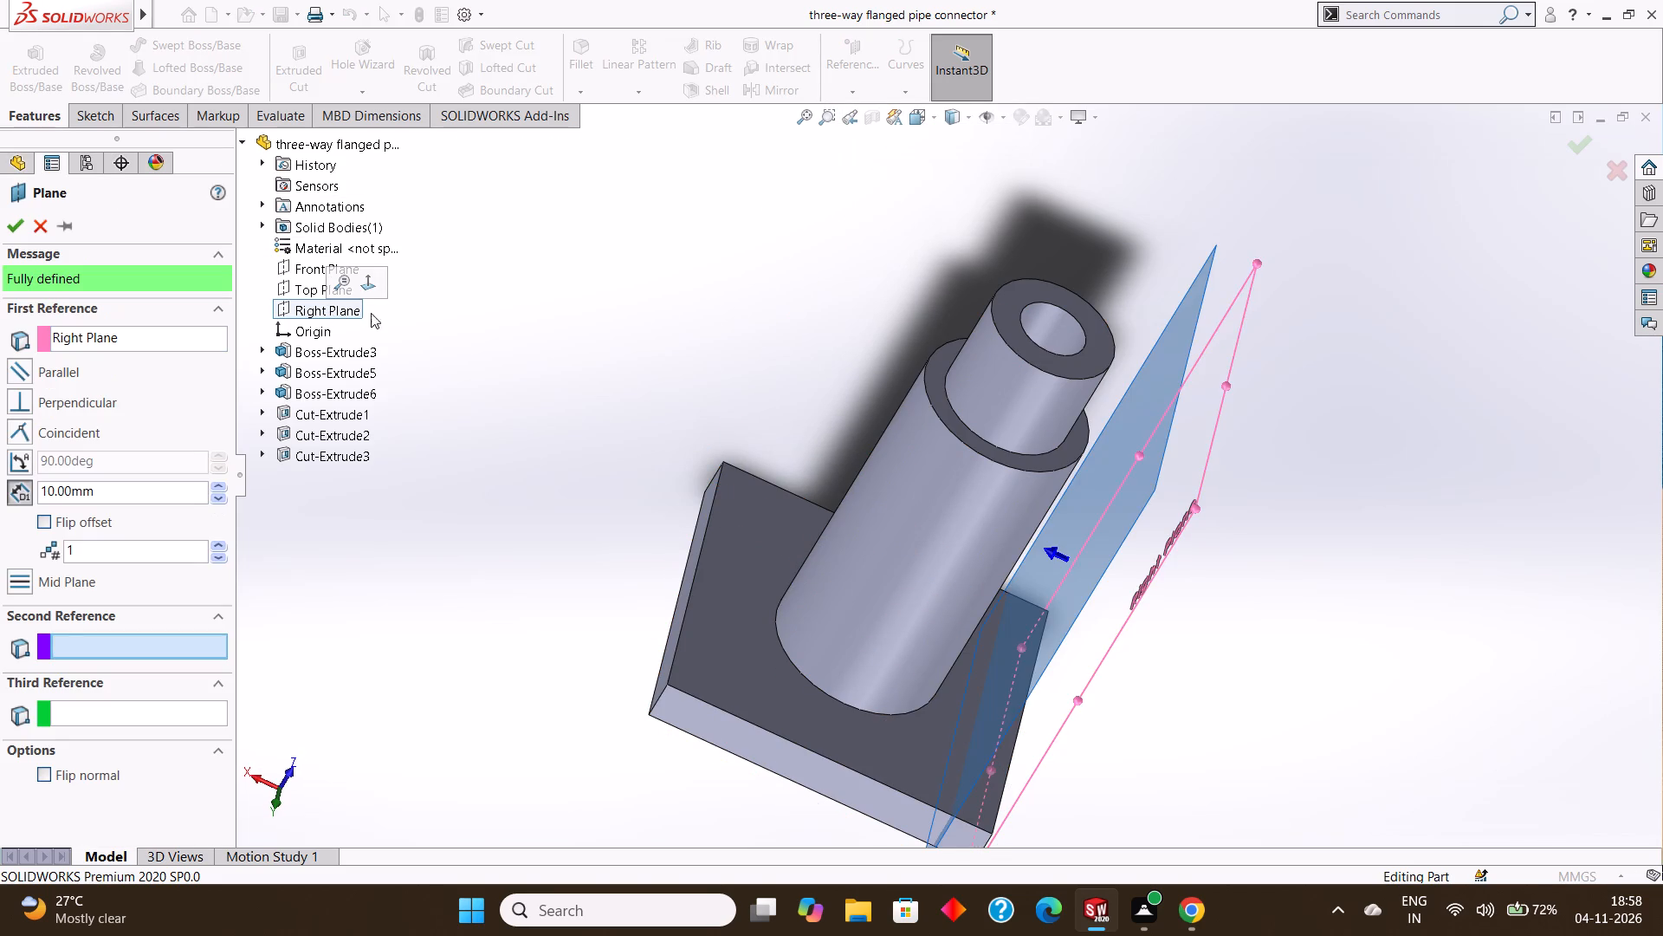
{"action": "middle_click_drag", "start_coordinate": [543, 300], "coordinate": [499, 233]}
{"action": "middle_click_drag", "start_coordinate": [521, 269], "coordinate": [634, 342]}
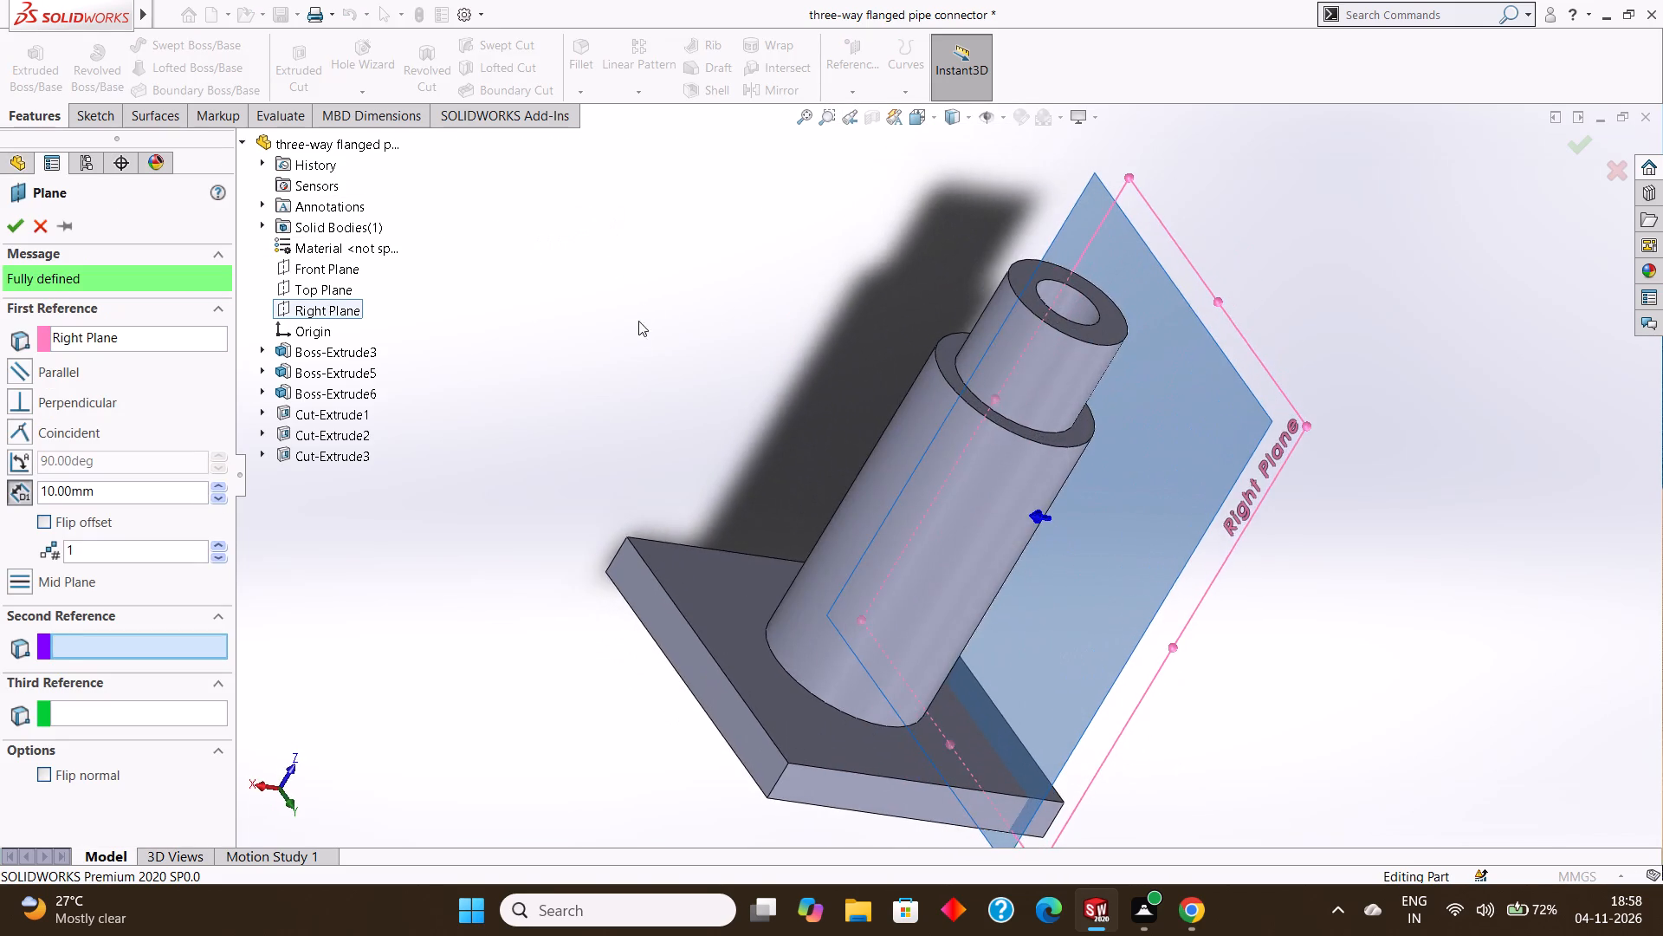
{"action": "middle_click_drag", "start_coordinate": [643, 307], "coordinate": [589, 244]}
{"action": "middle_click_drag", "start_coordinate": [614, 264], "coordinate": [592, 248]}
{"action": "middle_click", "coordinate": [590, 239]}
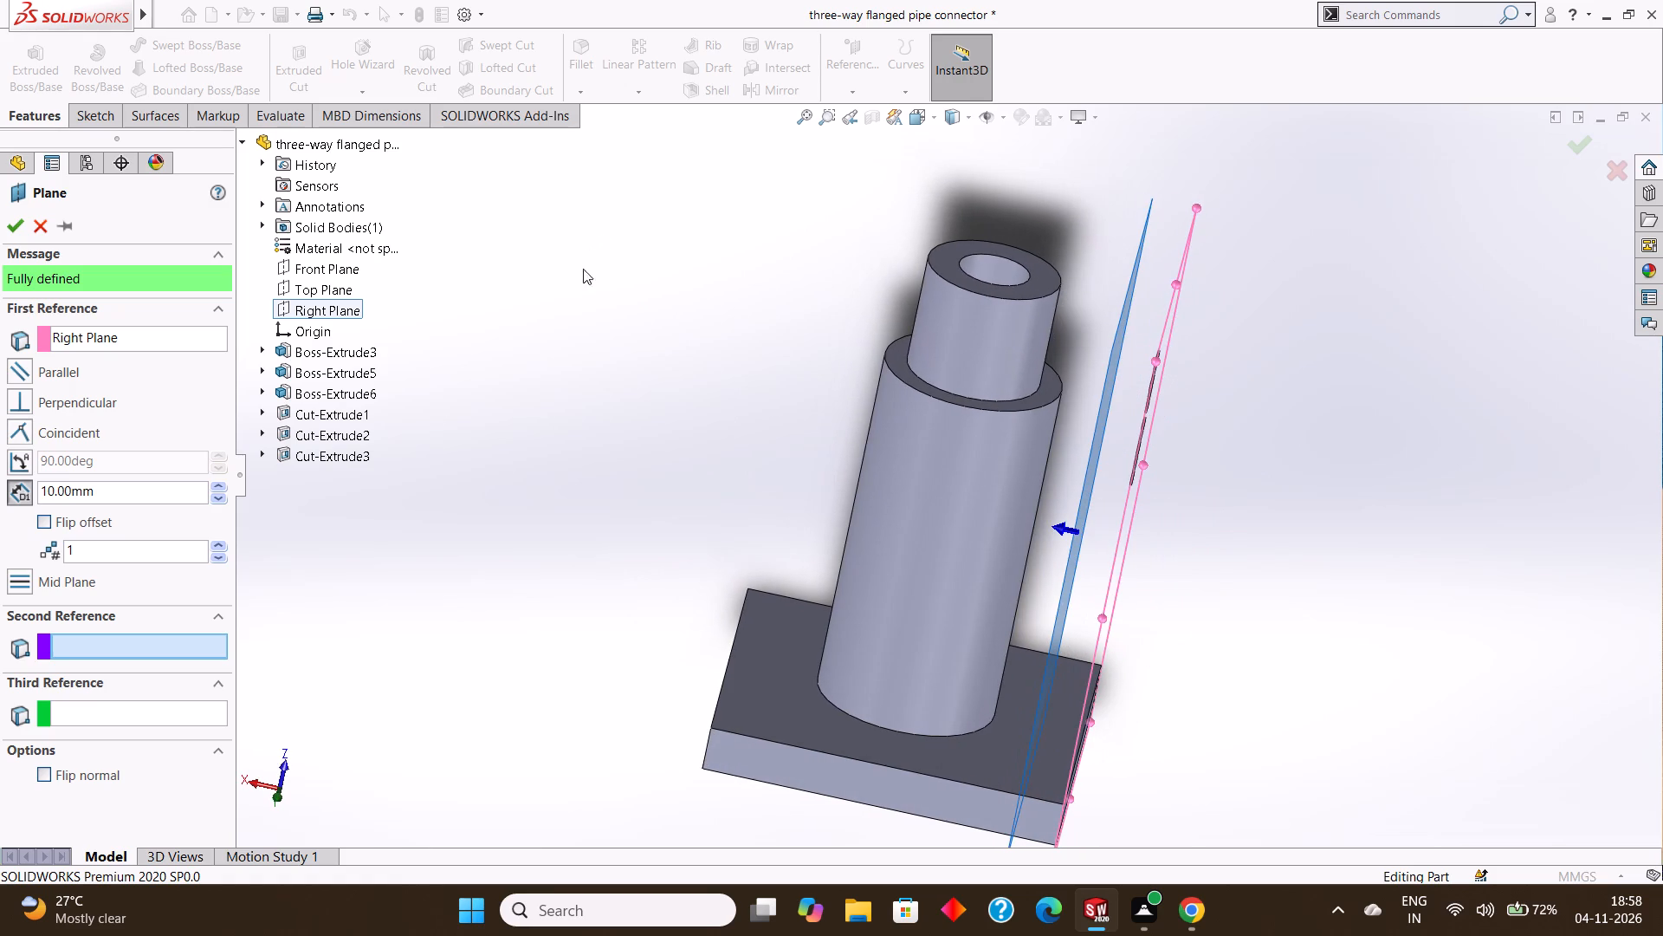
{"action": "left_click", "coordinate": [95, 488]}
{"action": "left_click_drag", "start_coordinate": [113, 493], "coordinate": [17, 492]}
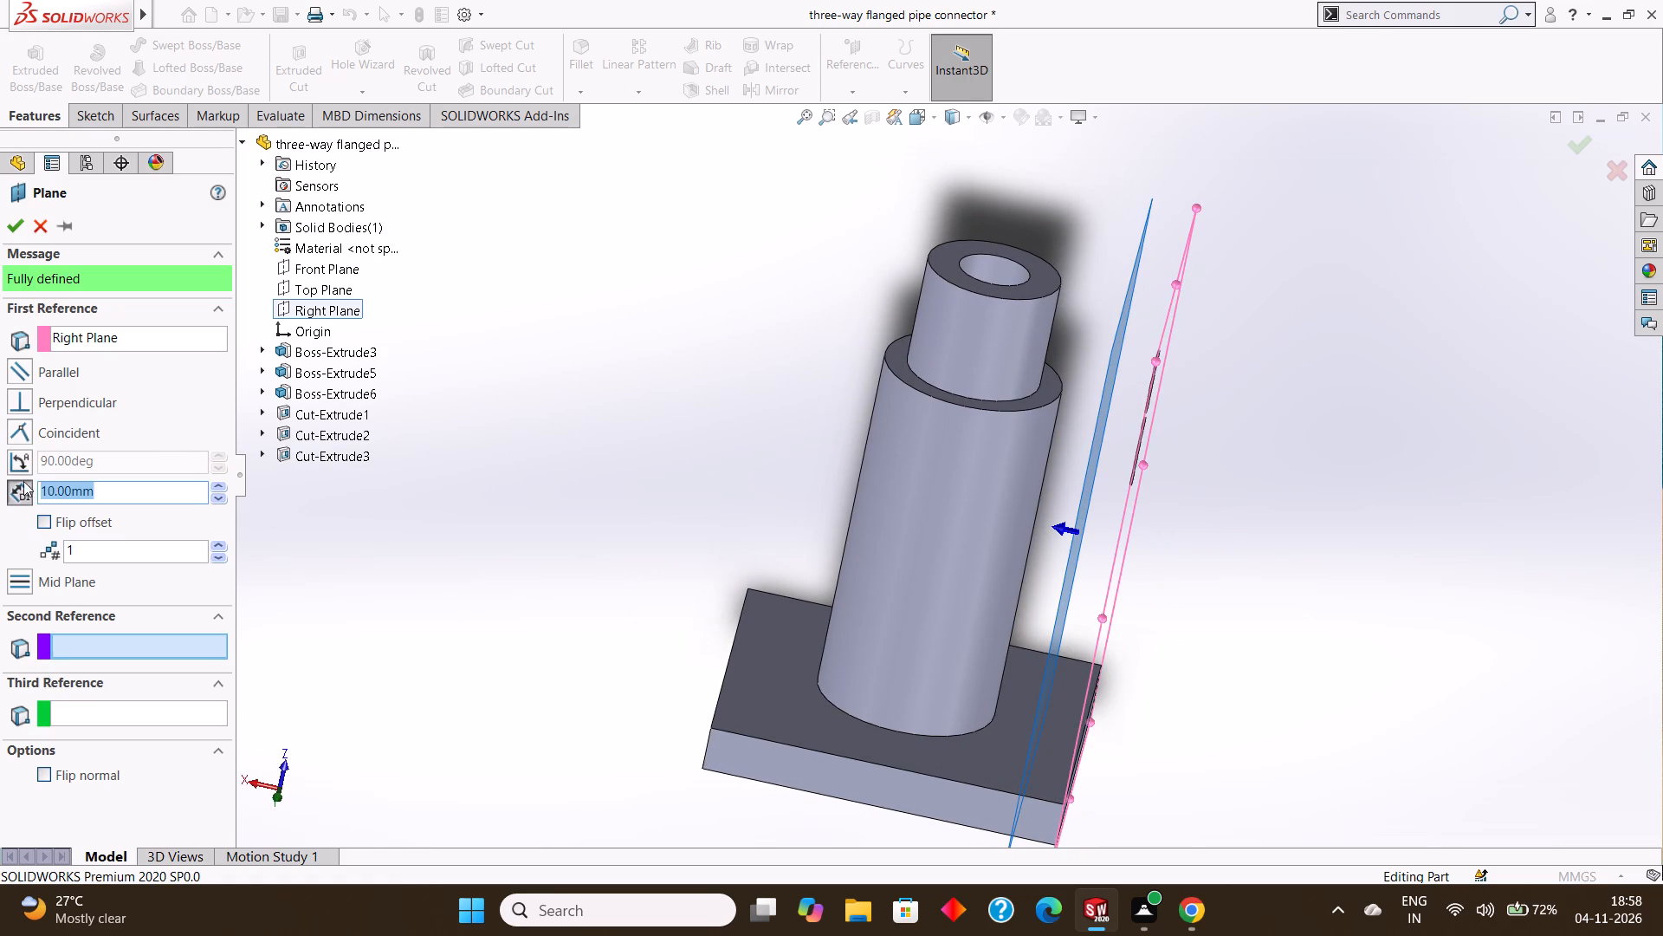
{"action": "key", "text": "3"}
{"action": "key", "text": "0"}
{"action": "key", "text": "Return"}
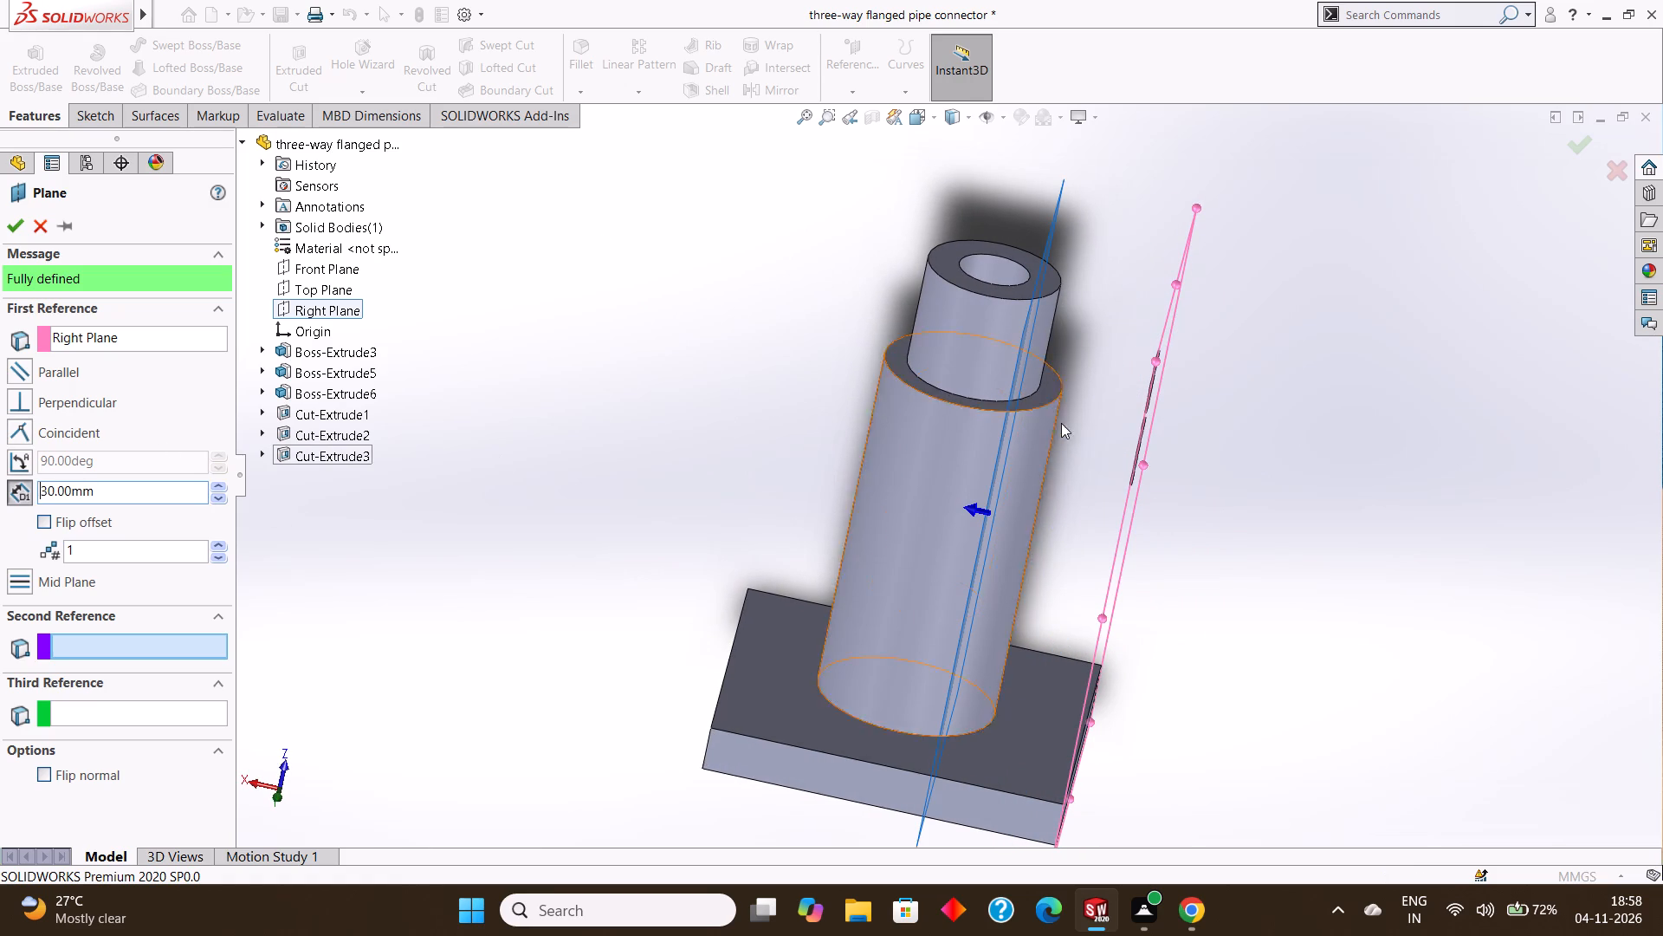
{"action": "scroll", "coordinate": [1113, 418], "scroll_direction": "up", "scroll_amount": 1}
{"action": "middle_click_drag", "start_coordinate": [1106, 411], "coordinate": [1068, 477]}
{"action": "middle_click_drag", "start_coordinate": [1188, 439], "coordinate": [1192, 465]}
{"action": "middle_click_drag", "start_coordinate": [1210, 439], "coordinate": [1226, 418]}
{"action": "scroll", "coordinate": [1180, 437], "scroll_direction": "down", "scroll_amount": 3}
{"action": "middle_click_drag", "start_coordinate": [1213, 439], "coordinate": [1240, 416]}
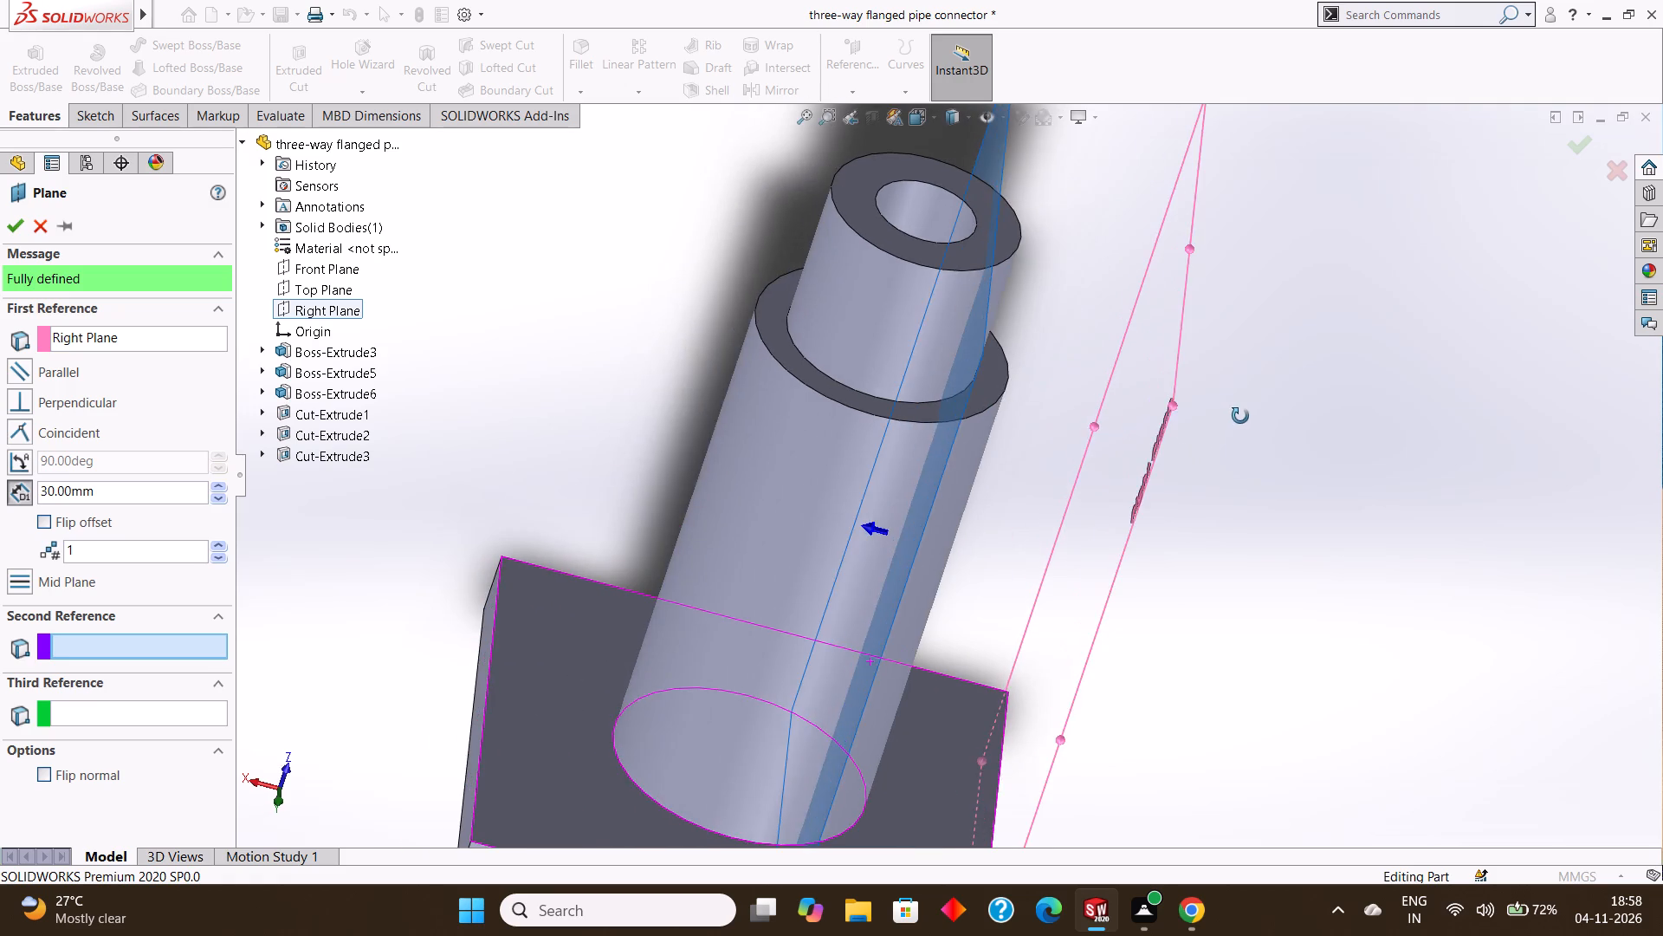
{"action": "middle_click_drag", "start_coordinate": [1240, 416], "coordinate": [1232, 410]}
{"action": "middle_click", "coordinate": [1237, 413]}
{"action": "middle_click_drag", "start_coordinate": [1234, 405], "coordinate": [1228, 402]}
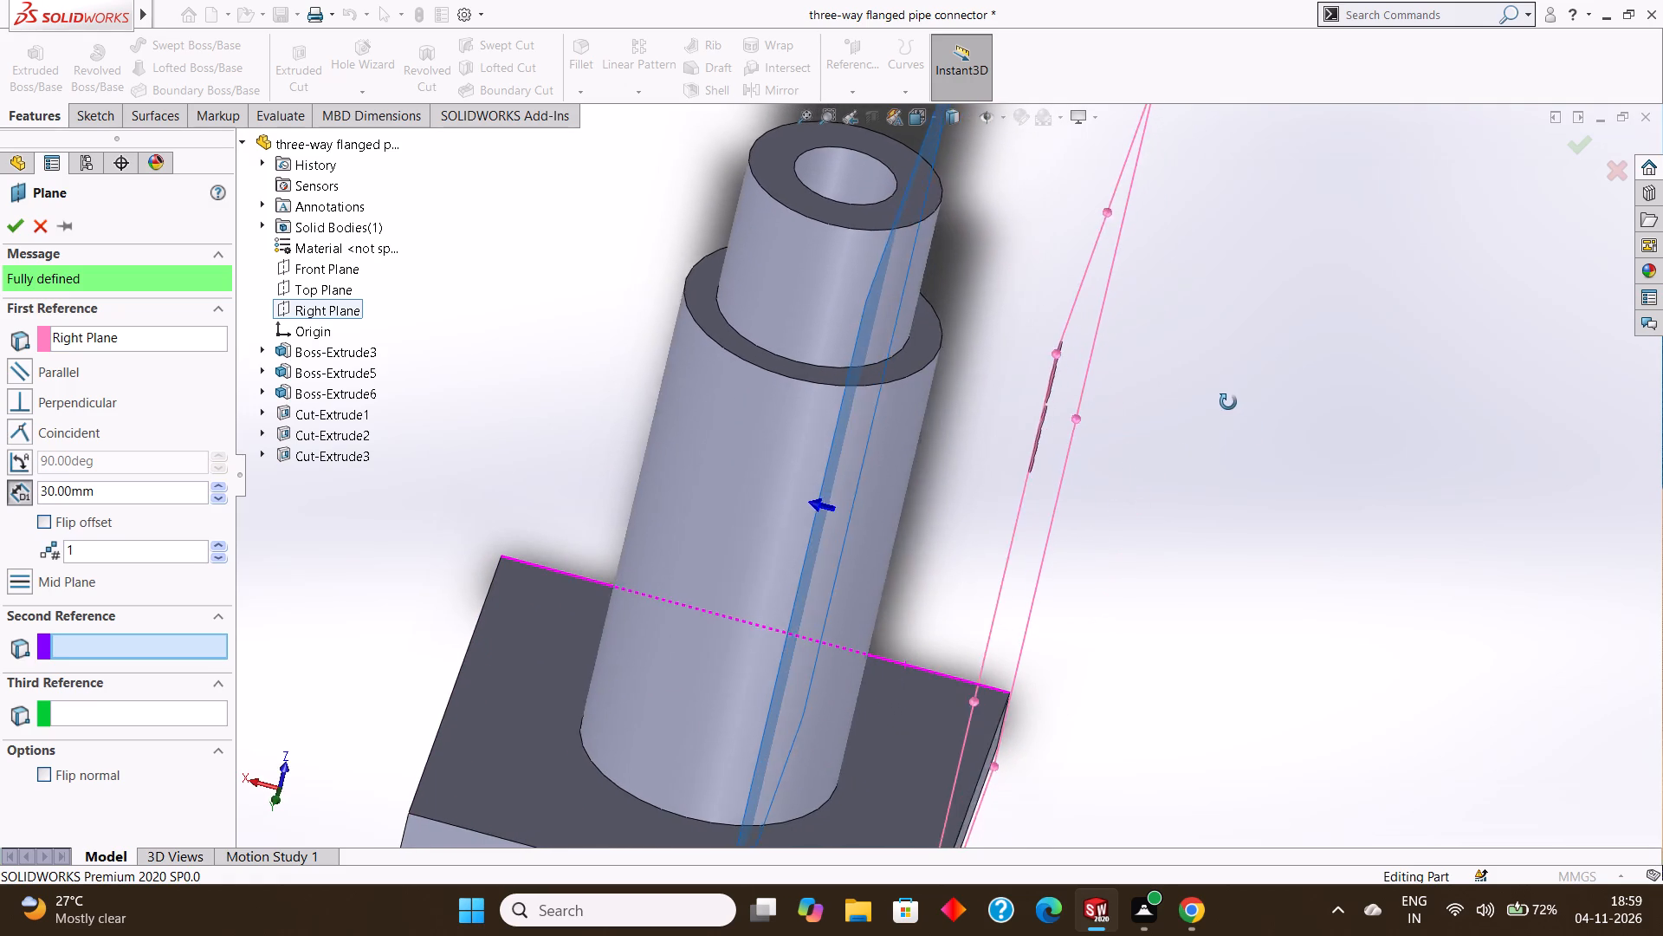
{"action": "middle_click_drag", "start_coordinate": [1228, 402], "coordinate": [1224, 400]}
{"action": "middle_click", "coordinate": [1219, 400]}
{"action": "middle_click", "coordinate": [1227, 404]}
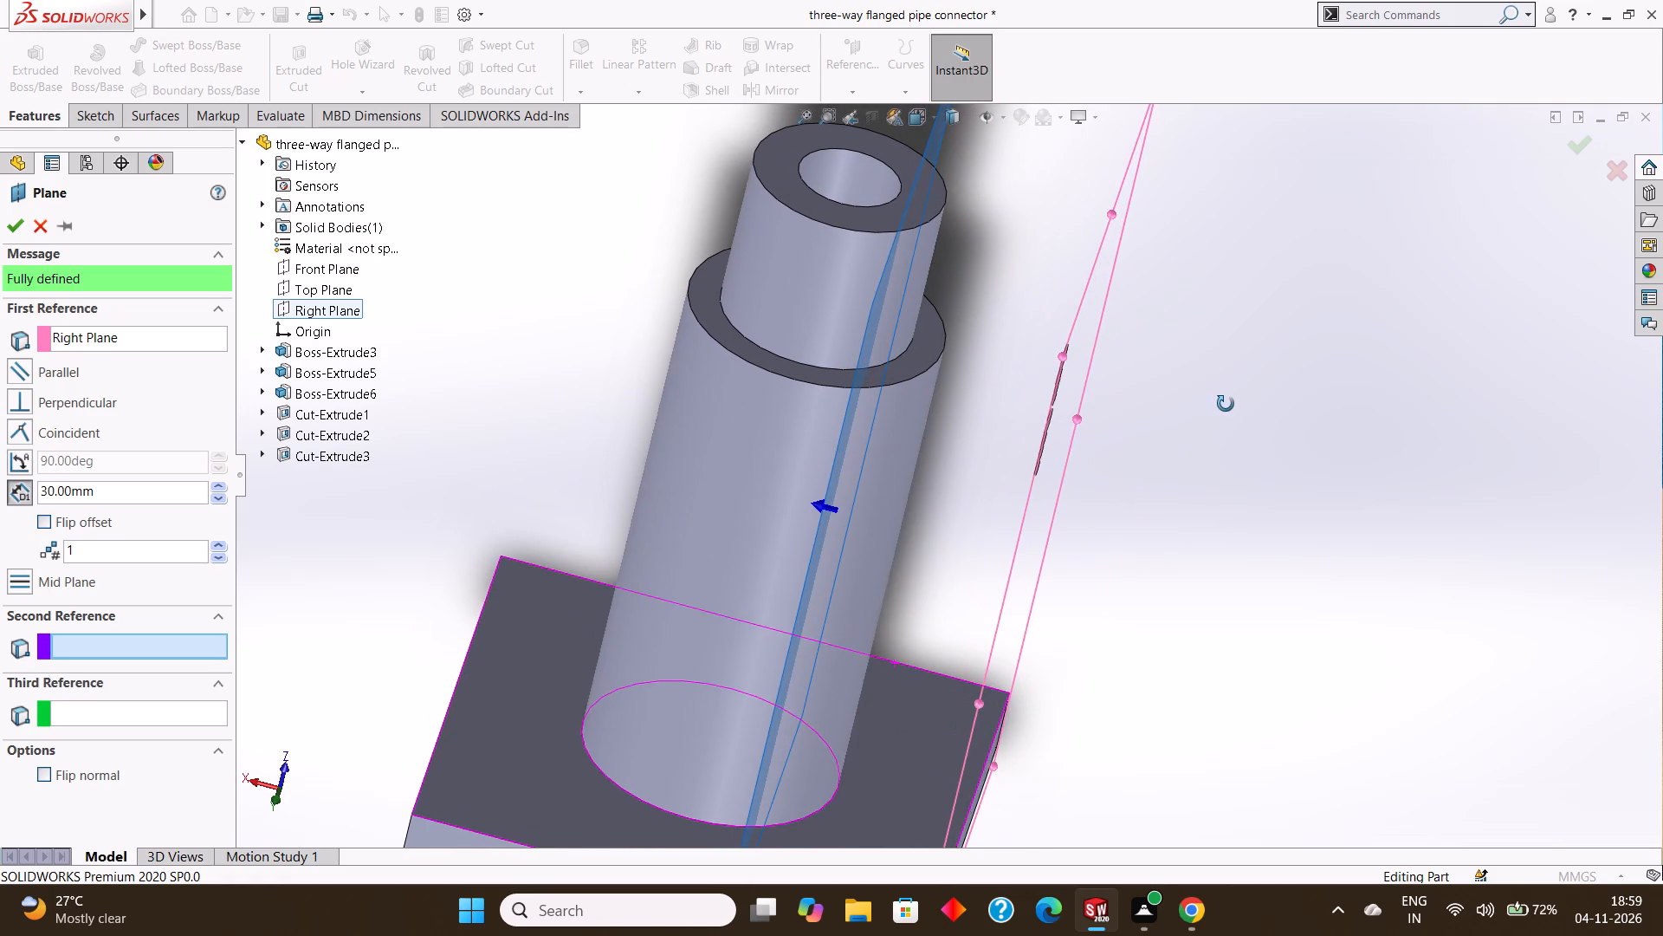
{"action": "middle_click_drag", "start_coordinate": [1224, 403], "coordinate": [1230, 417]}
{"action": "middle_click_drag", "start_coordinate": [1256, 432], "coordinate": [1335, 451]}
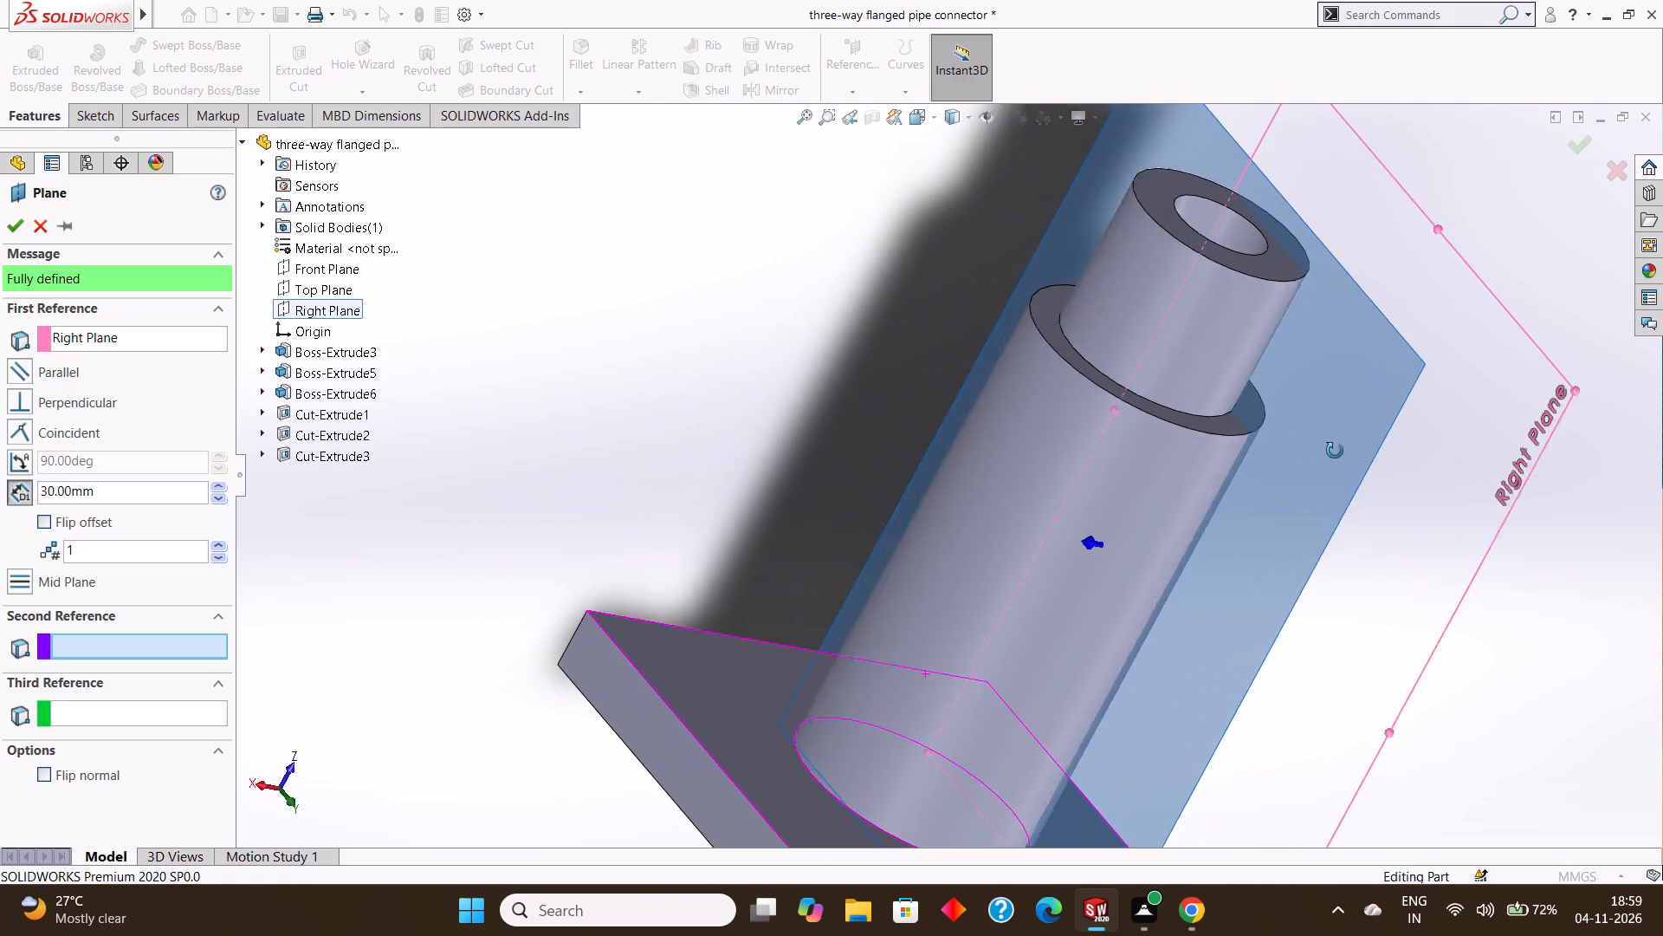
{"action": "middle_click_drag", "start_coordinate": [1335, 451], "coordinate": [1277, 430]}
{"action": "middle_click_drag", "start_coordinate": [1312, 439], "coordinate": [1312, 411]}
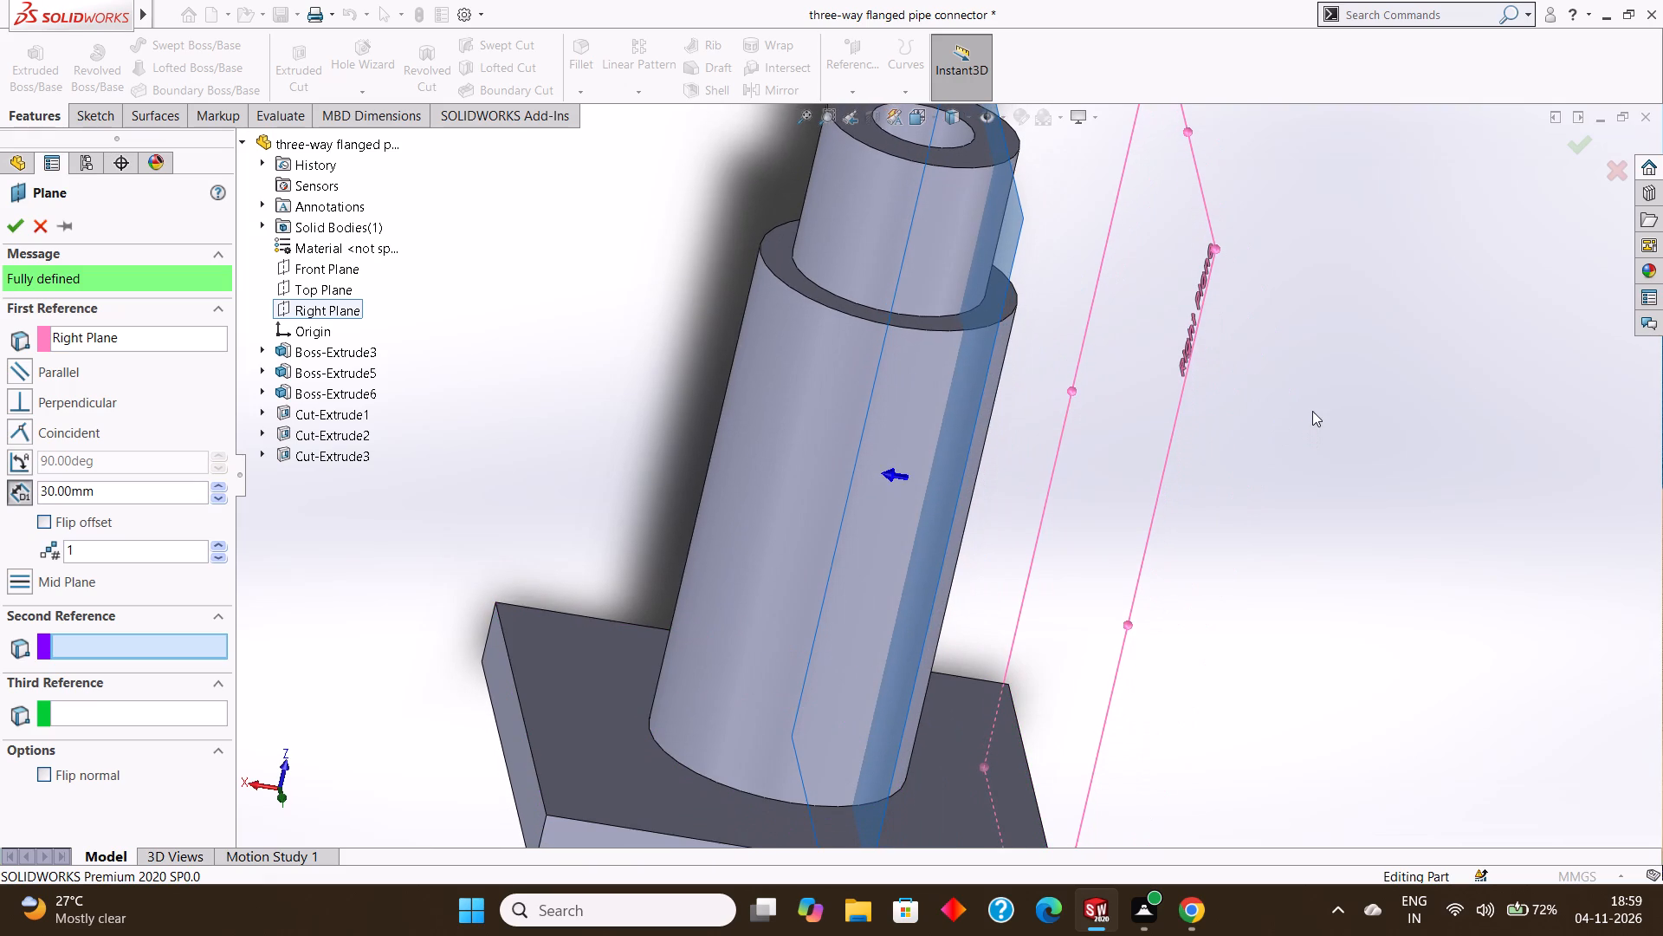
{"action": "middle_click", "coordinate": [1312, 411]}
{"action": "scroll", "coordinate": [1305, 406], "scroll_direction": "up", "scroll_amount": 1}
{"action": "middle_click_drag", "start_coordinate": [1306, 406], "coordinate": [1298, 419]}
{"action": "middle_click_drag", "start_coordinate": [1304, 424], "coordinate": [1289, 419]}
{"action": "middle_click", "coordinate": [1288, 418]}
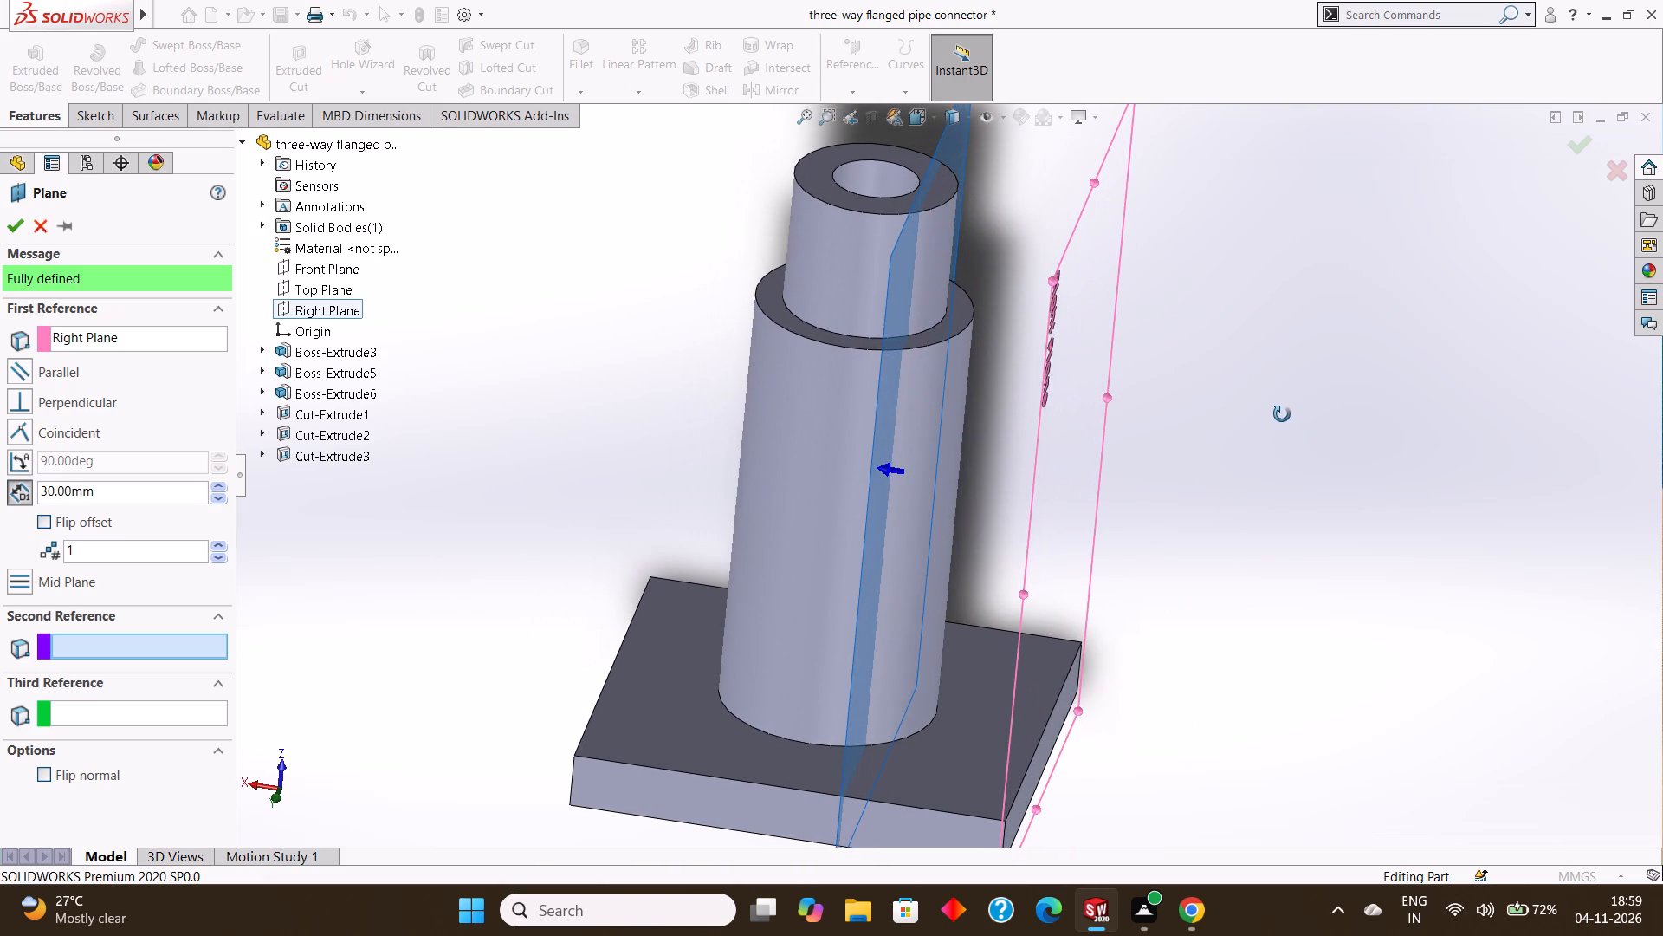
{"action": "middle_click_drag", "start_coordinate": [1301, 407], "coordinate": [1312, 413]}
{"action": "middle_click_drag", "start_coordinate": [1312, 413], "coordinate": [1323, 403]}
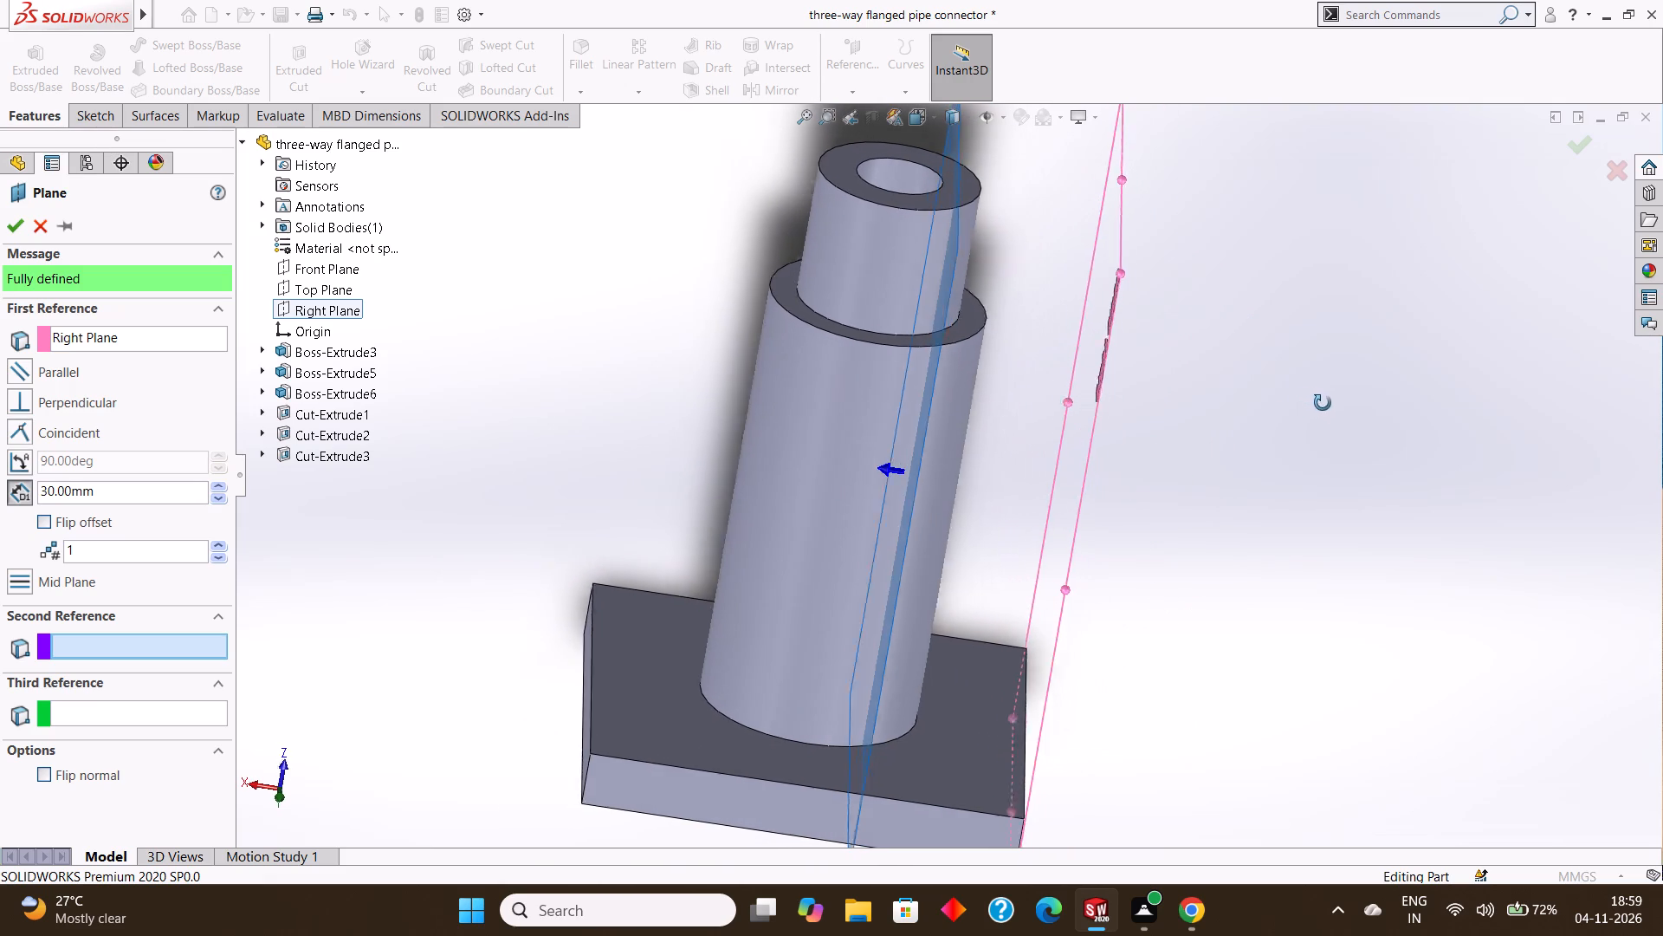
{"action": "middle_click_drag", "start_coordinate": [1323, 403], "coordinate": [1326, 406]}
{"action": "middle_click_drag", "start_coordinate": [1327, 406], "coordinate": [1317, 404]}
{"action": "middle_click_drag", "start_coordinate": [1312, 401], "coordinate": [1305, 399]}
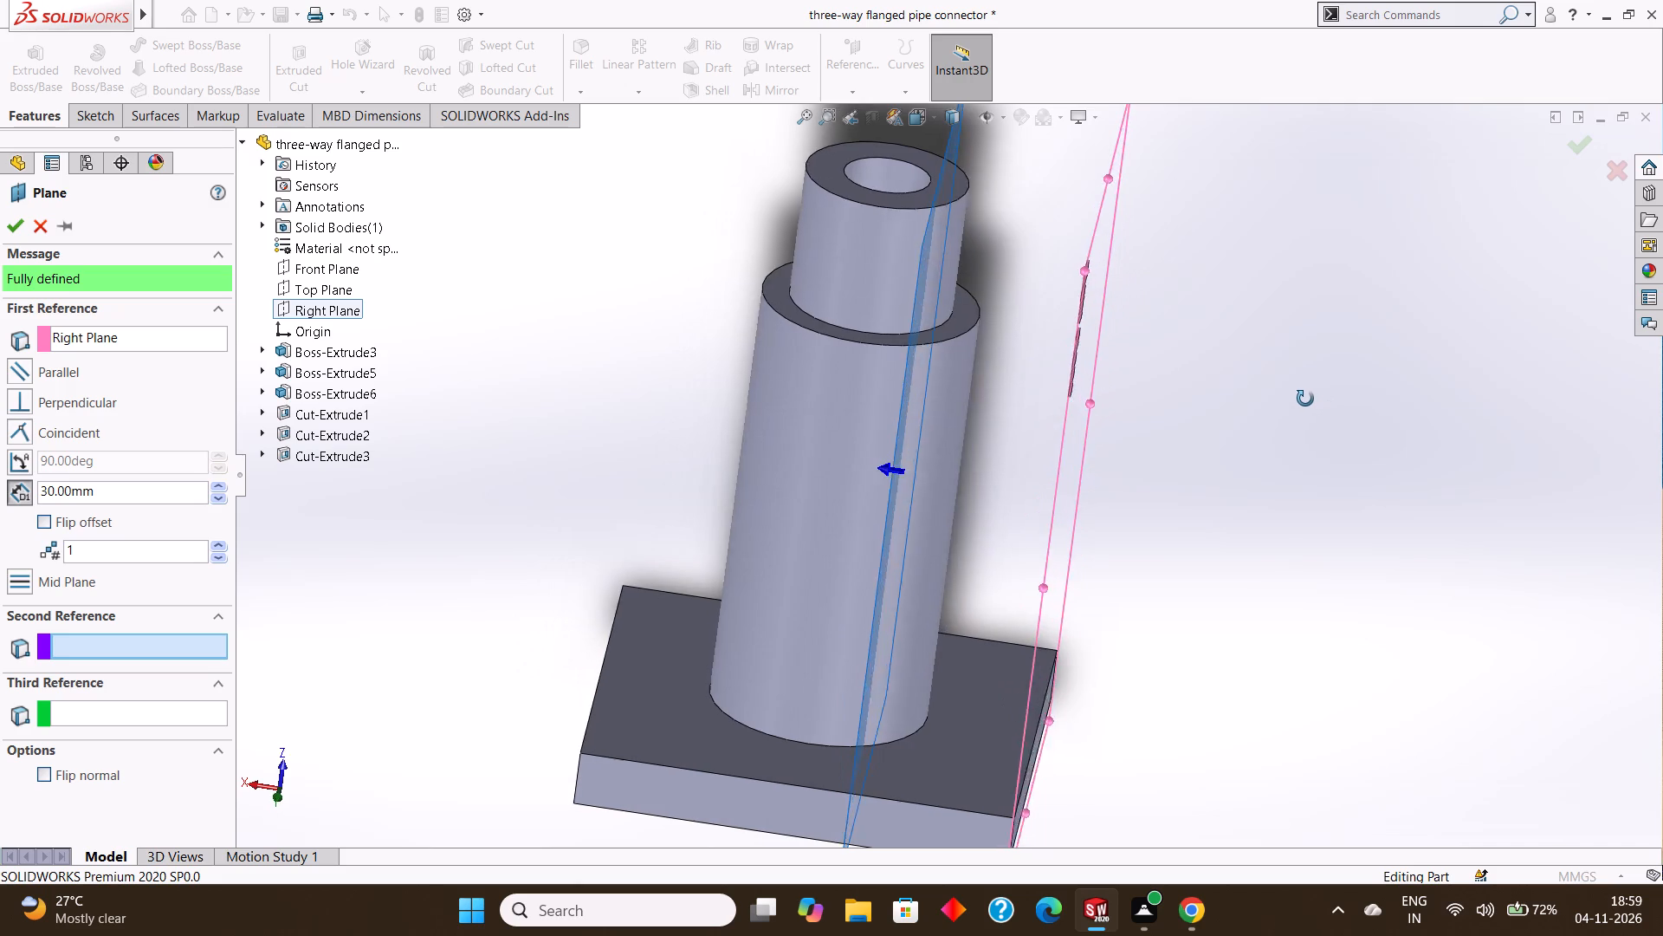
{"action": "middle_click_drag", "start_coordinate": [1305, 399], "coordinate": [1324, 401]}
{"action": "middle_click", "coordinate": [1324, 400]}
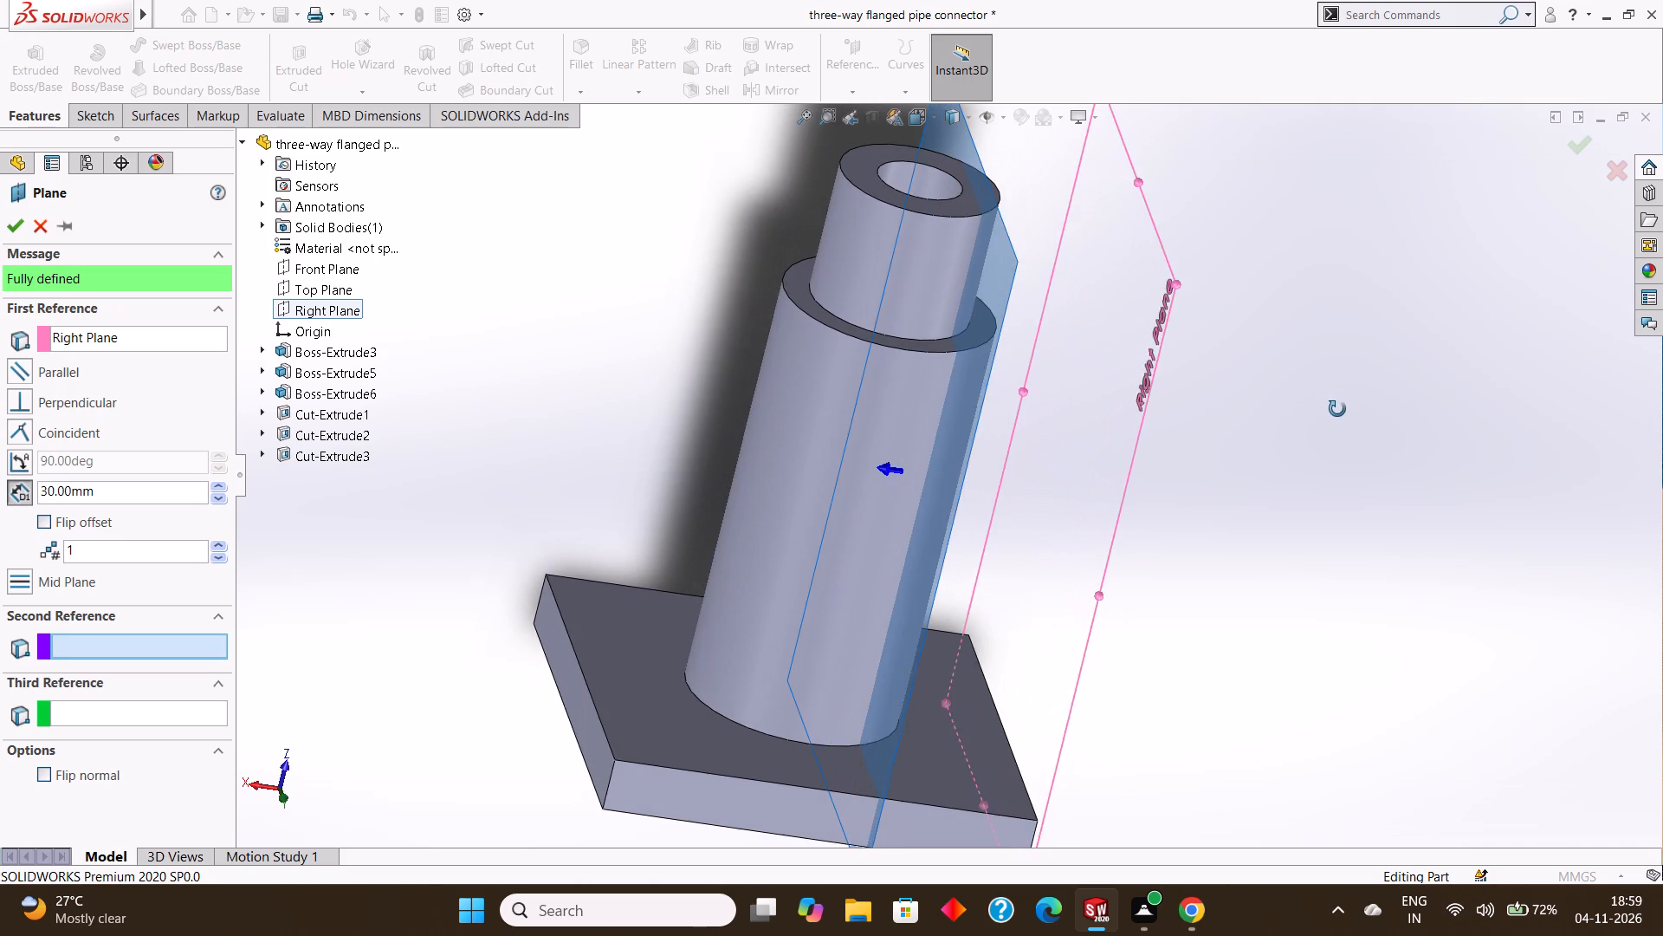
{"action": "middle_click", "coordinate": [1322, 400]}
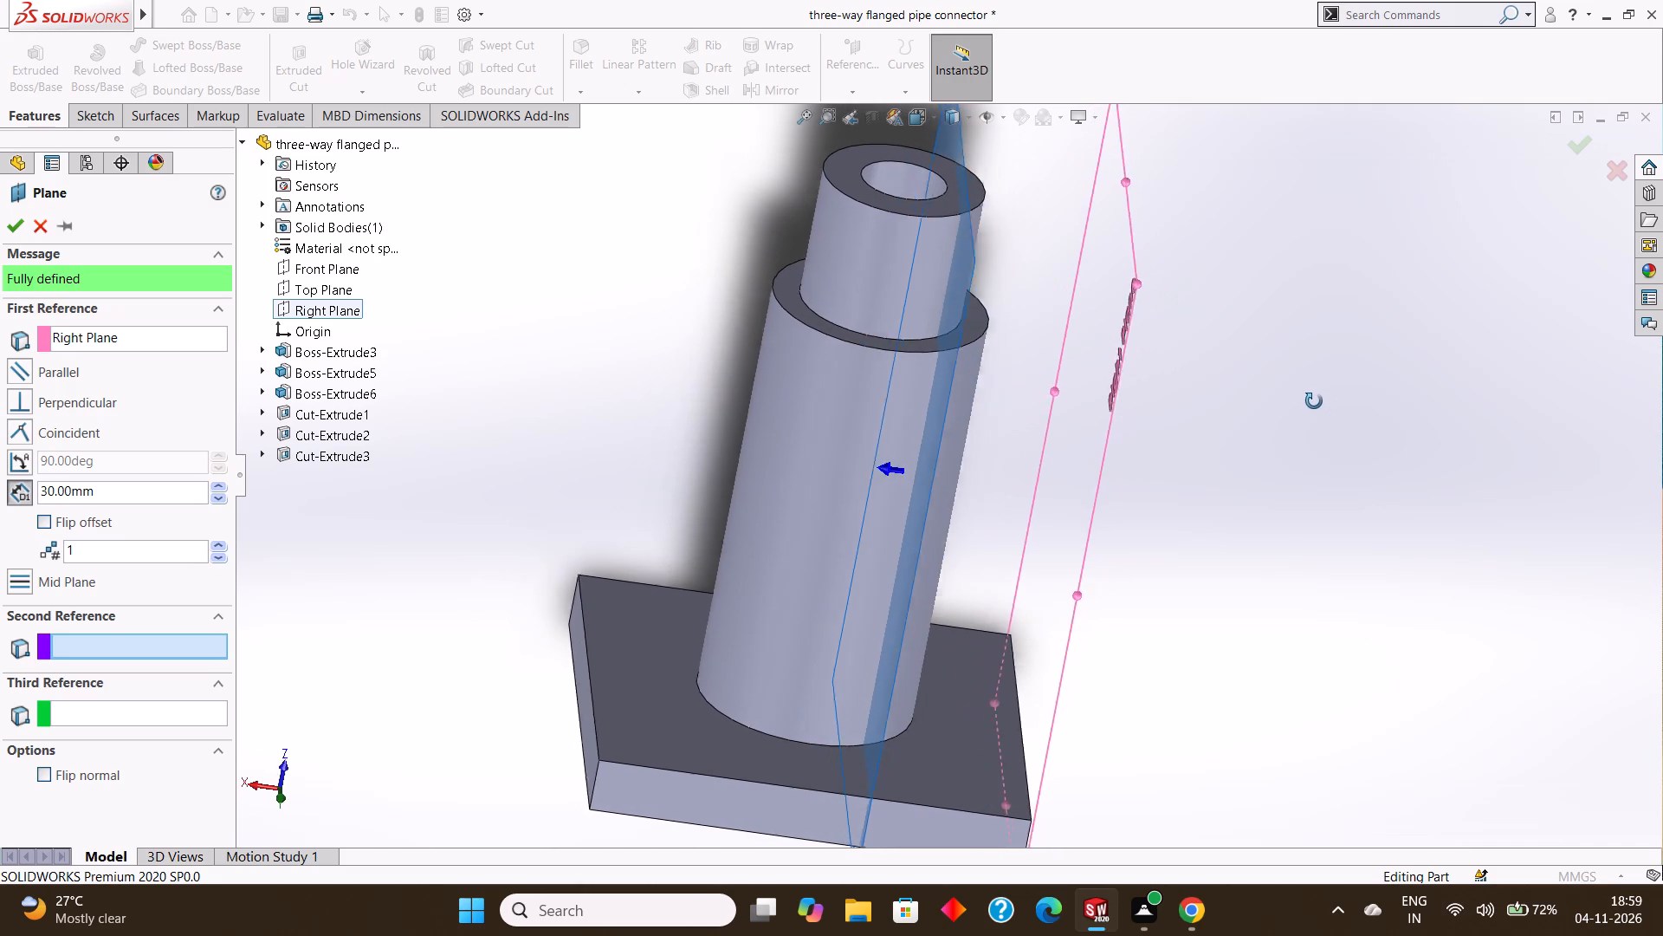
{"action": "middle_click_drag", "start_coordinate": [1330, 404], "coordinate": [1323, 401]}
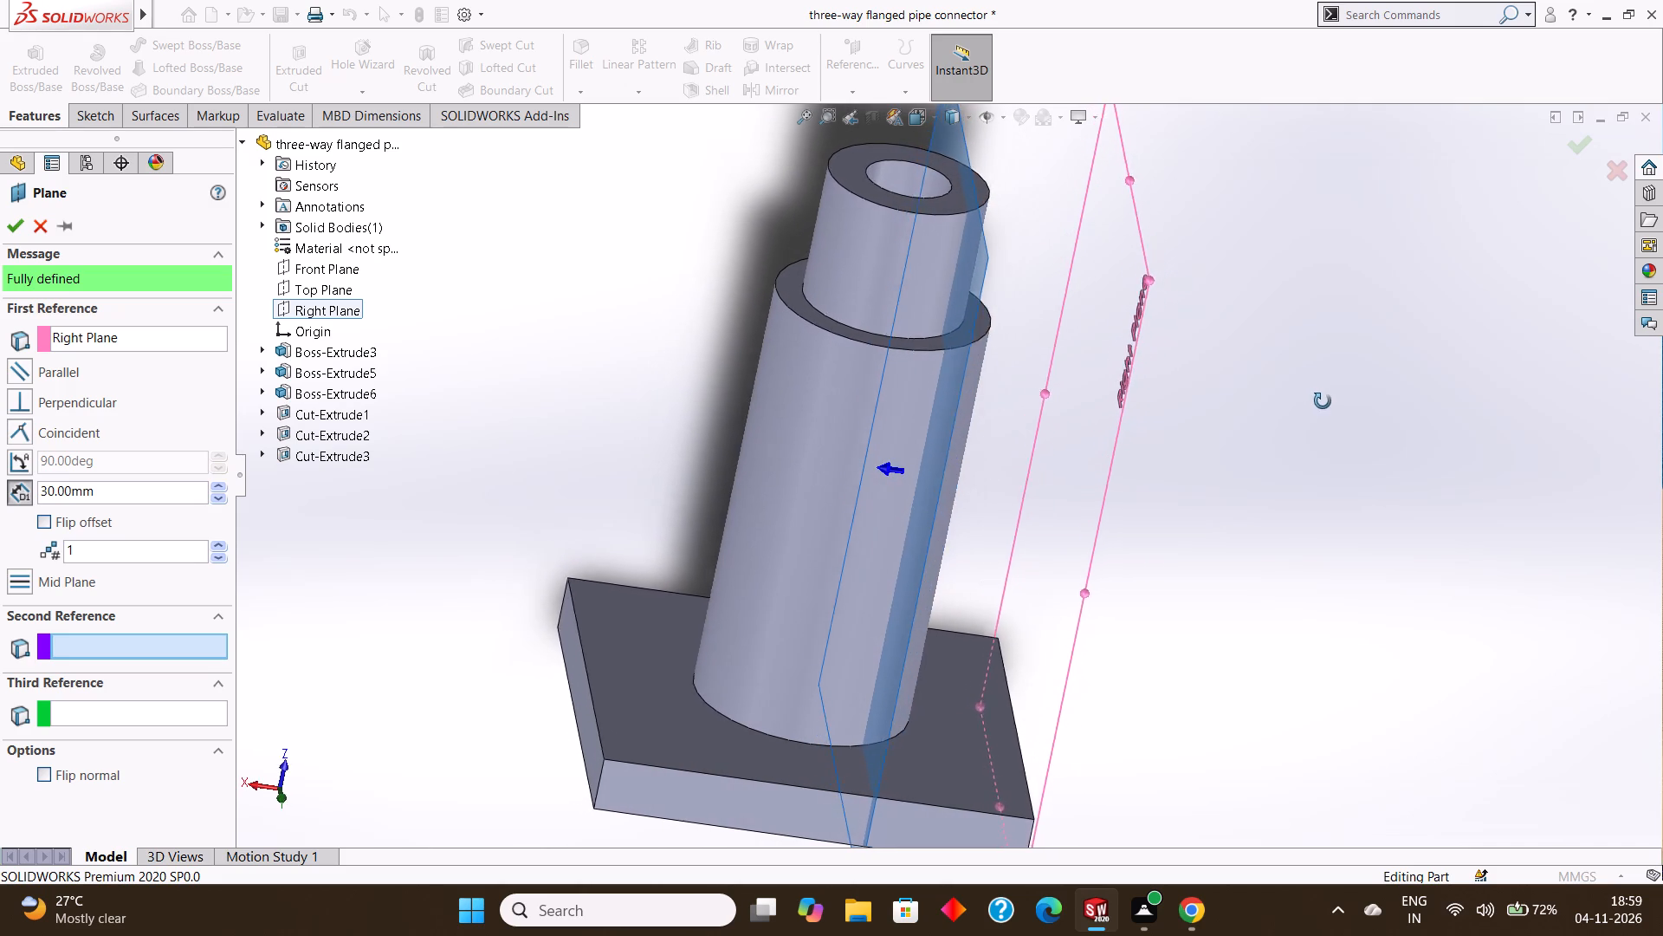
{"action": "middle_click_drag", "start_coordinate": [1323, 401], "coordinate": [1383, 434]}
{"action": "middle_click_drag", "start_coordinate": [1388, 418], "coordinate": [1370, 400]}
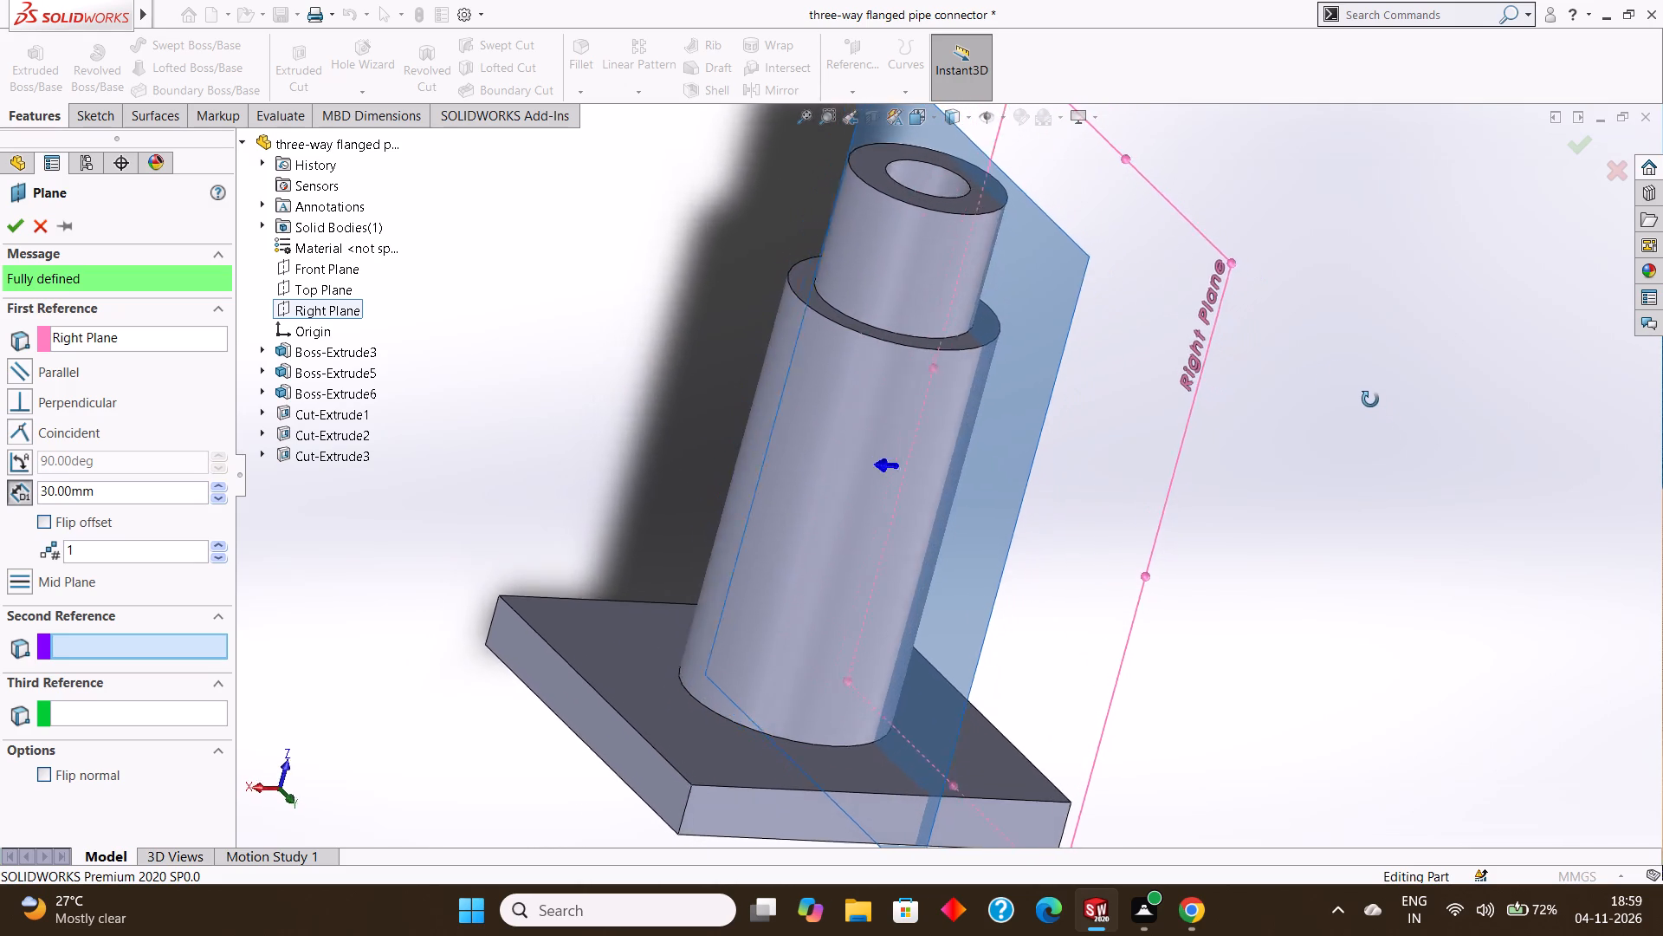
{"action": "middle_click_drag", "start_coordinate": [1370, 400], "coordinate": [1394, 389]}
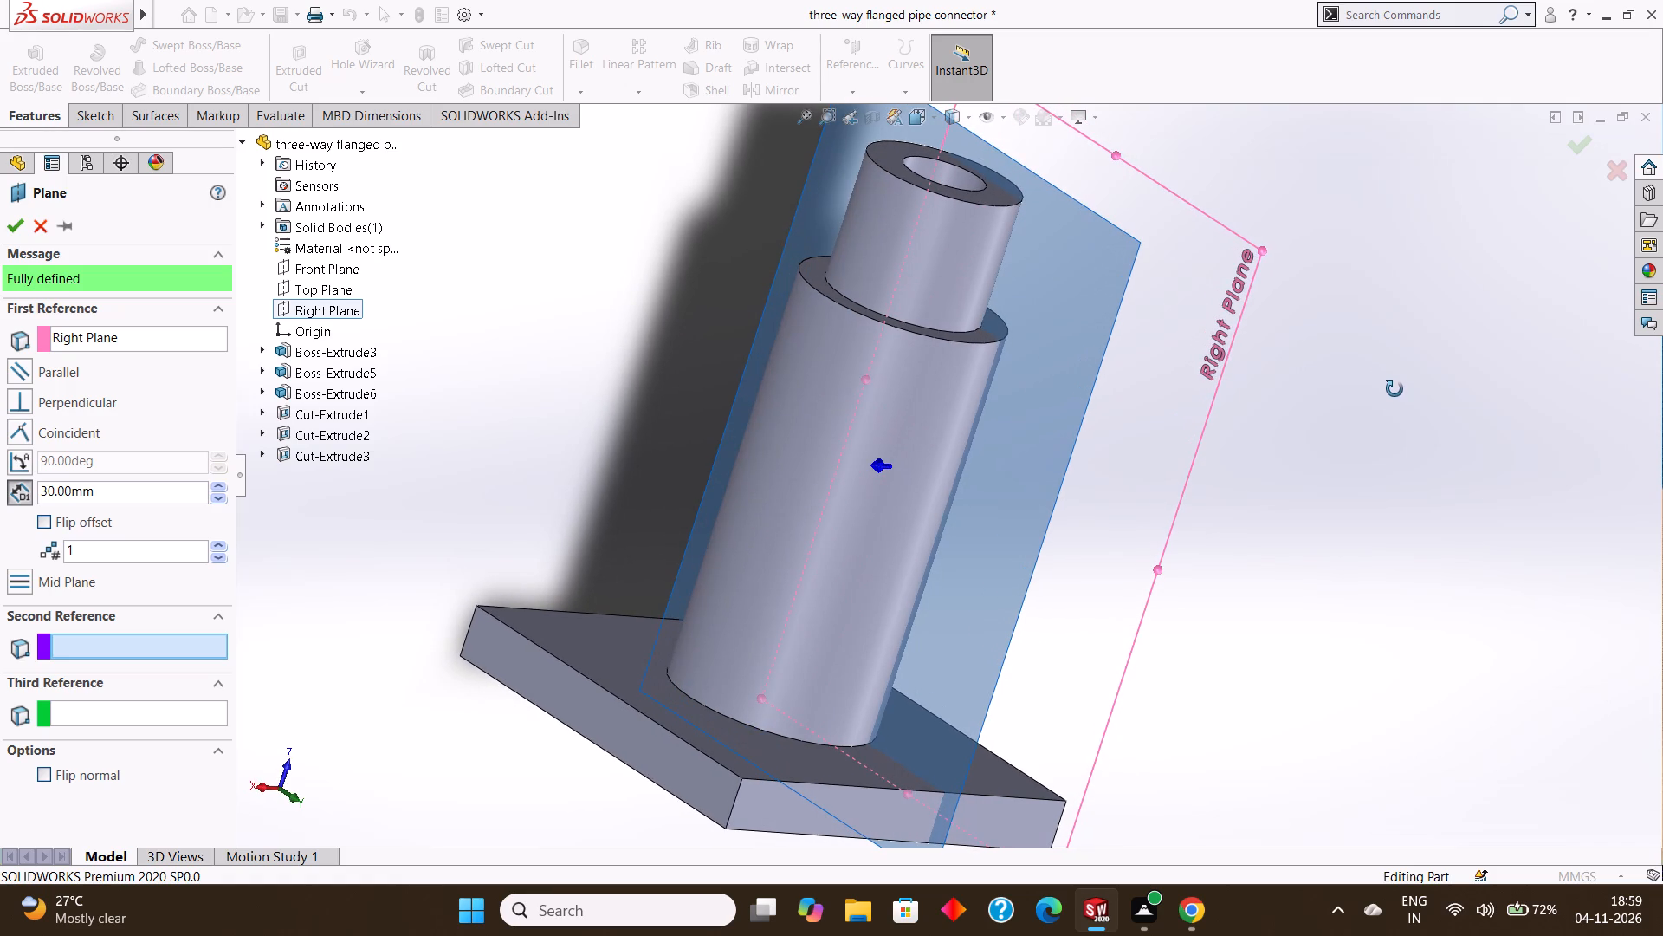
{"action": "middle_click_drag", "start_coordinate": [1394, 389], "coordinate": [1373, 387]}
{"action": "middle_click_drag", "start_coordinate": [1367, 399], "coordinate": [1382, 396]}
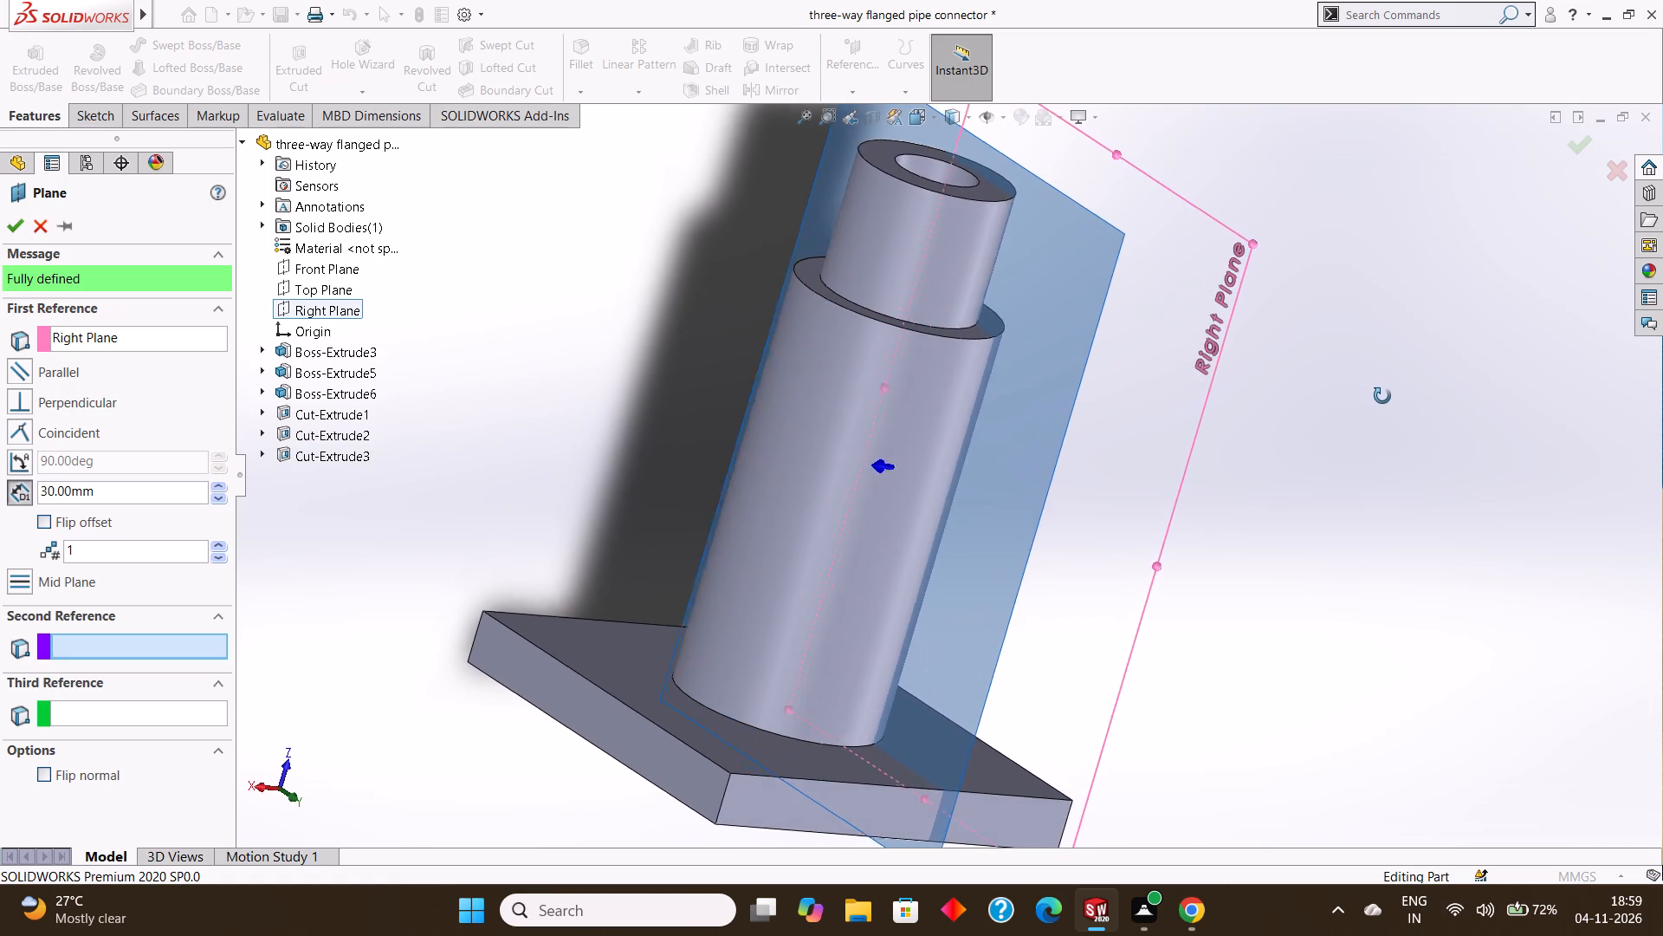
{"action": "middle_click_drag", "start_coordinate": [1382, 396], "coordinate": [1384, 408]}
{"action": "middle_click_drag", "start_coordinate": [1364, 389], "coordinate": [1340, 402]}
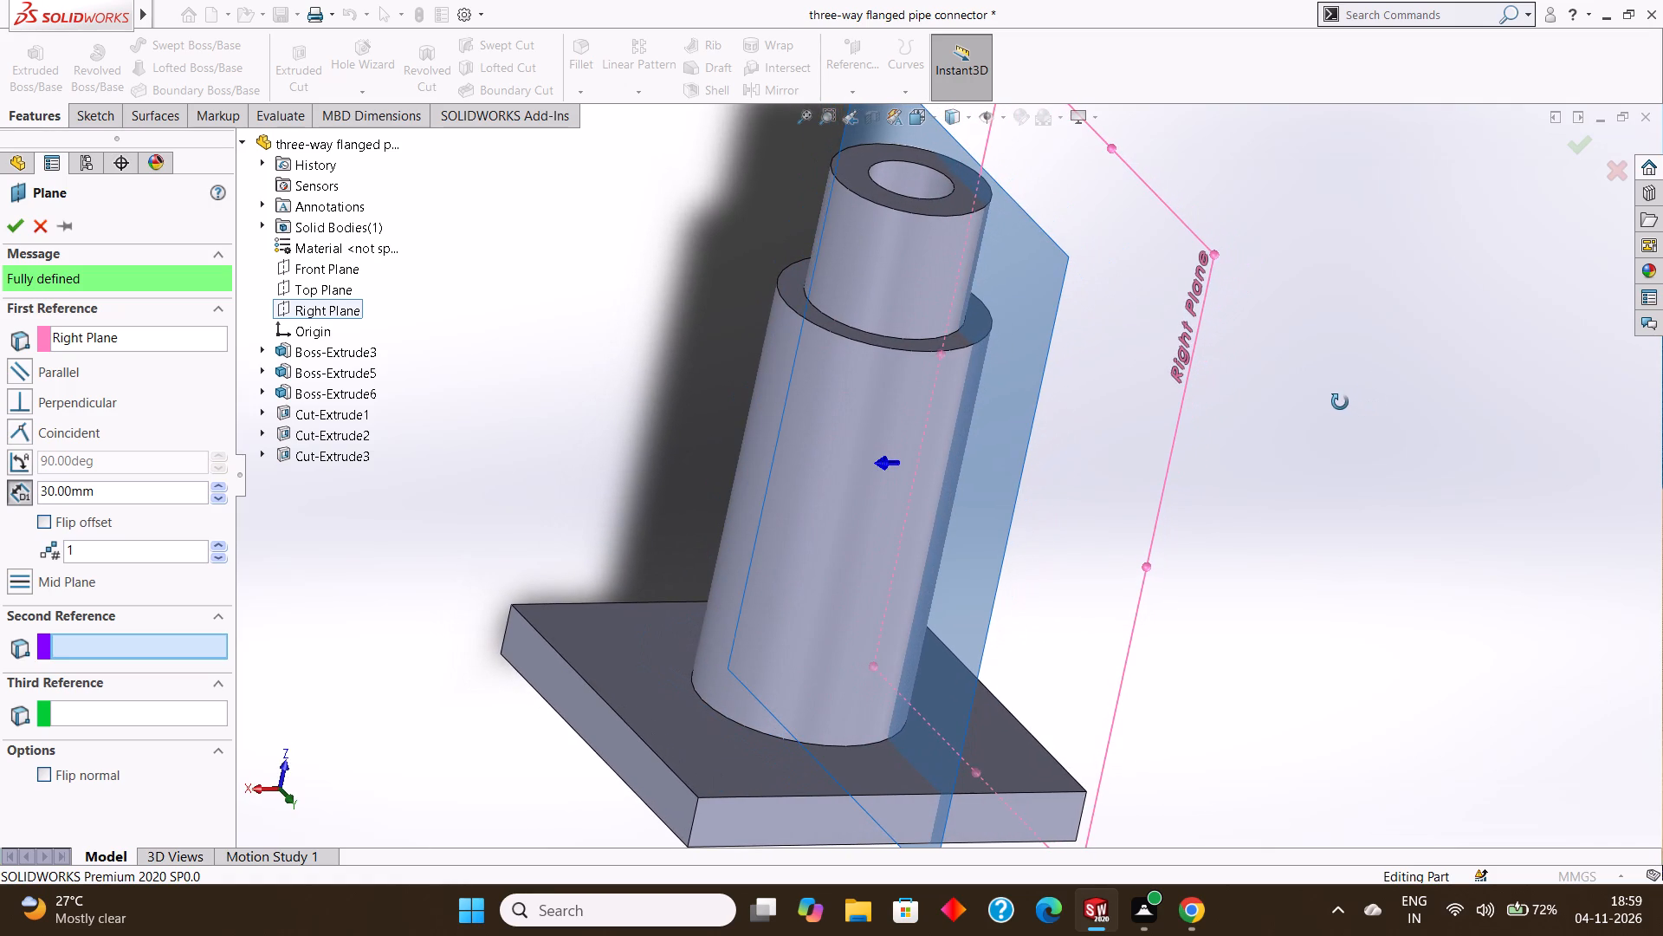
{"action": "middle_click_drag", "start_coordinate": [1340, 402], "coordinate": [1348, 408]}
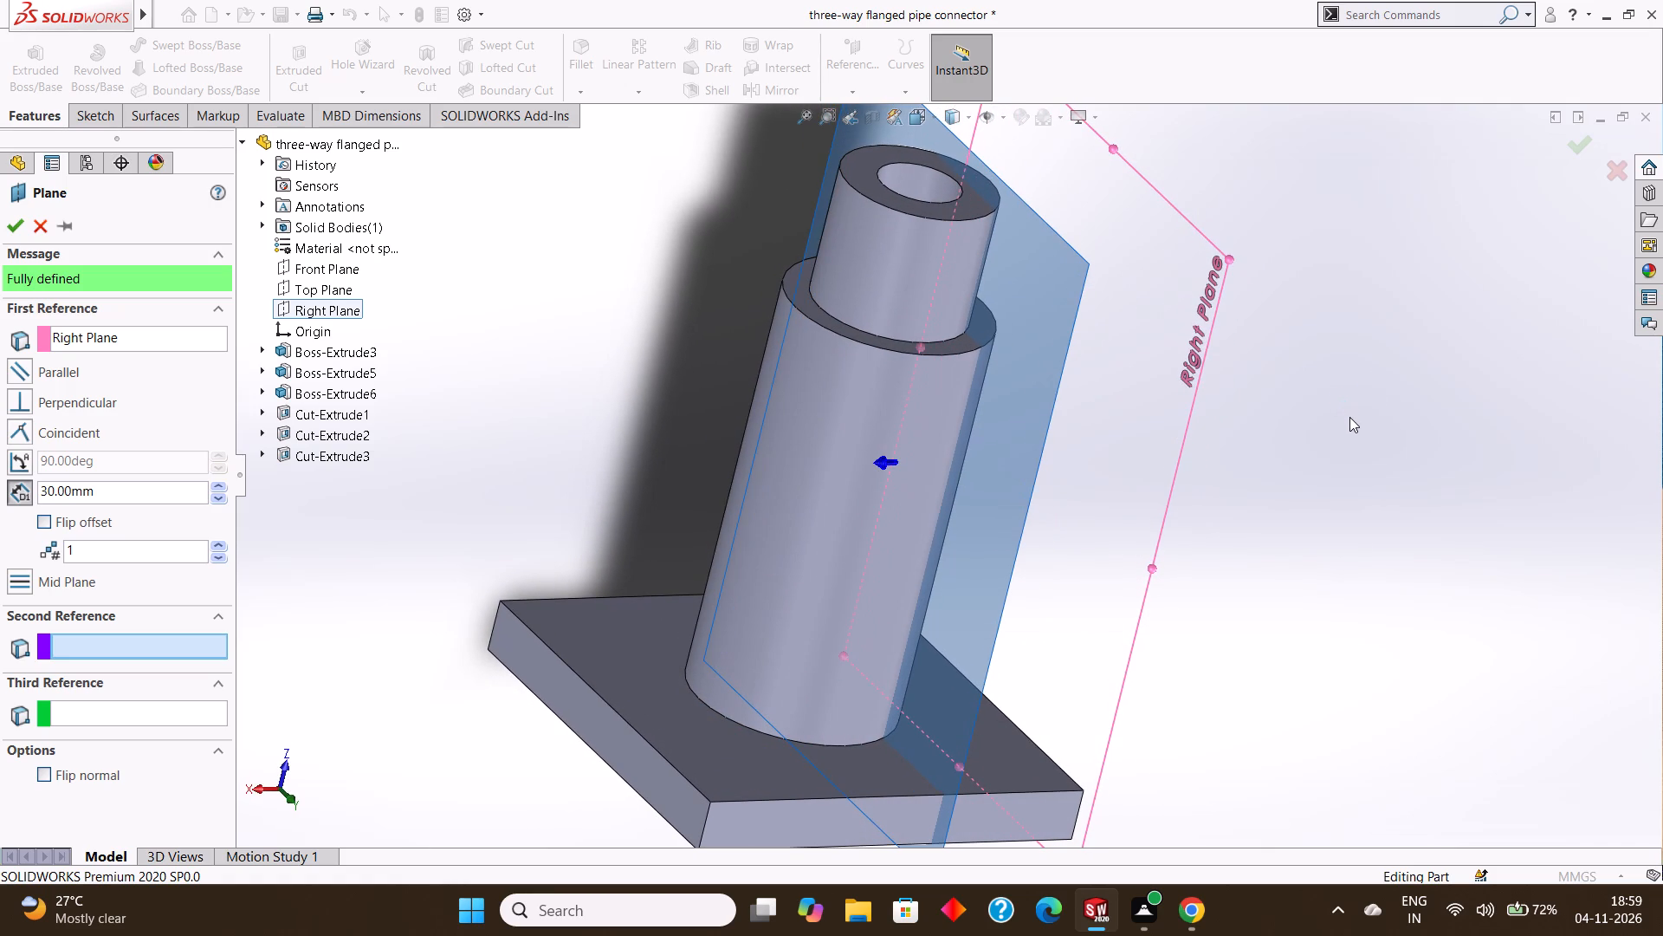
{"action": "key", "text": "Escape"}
Examine the flange, the stepped cylinder and the view down through its bore from several angles.
{"action": "middle_click_drag", "start_coordinate": [1335, 405], "coordinate": [1348, 454]}
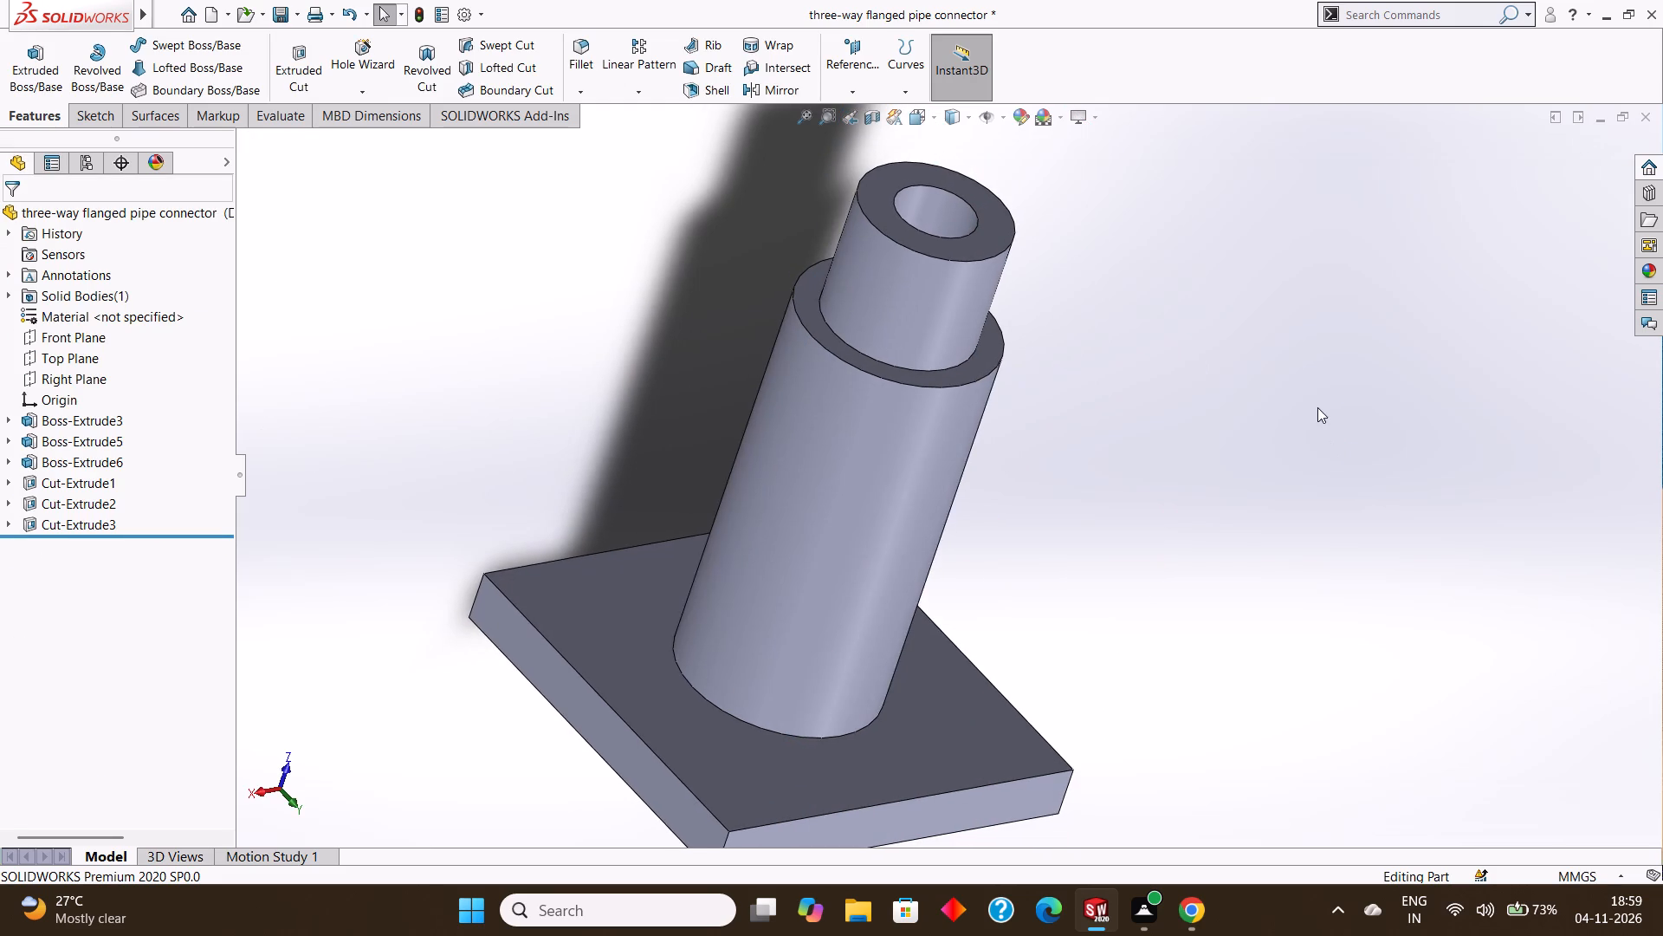
{"action": "middle_click_drag", "start_coordinate": [1317, 407], "coordinate": [1323, 458]}
{"action": "middle_click_drag", "start_coordinate": [1324, 406], "coordinate": [1333, 432]}
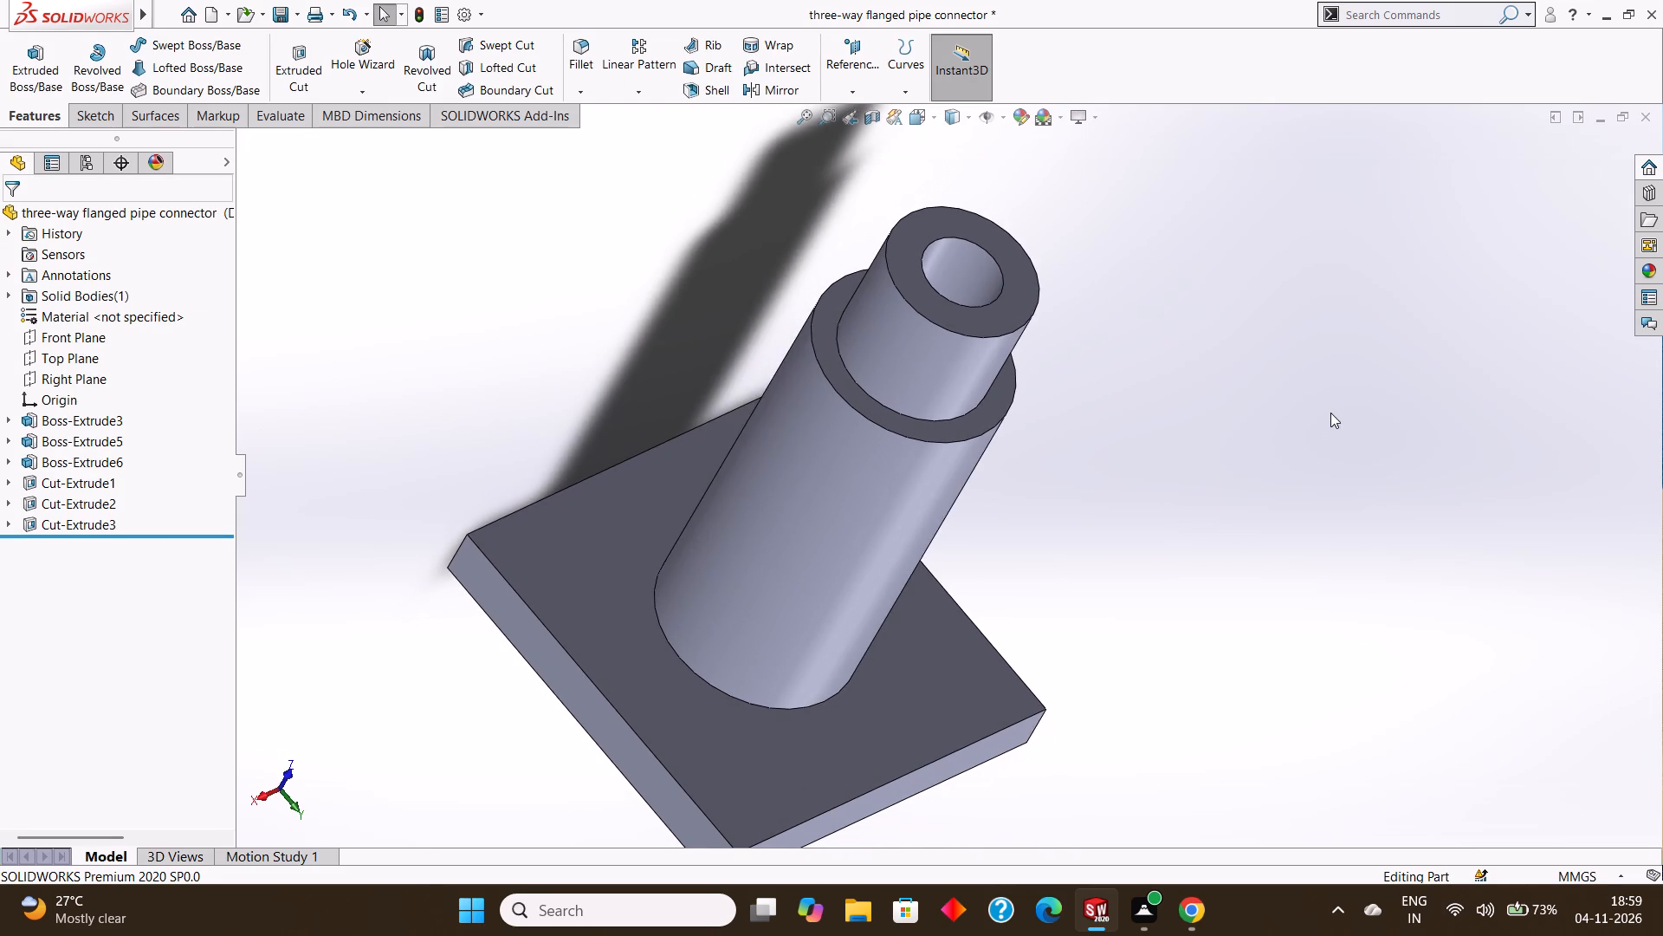
{"action": "middle_click_drag", "start_coordinate": [1330, 406], "coordinate": [1340, 437]}
{"action": "middle_click", "coordinate": [1321, 406]}
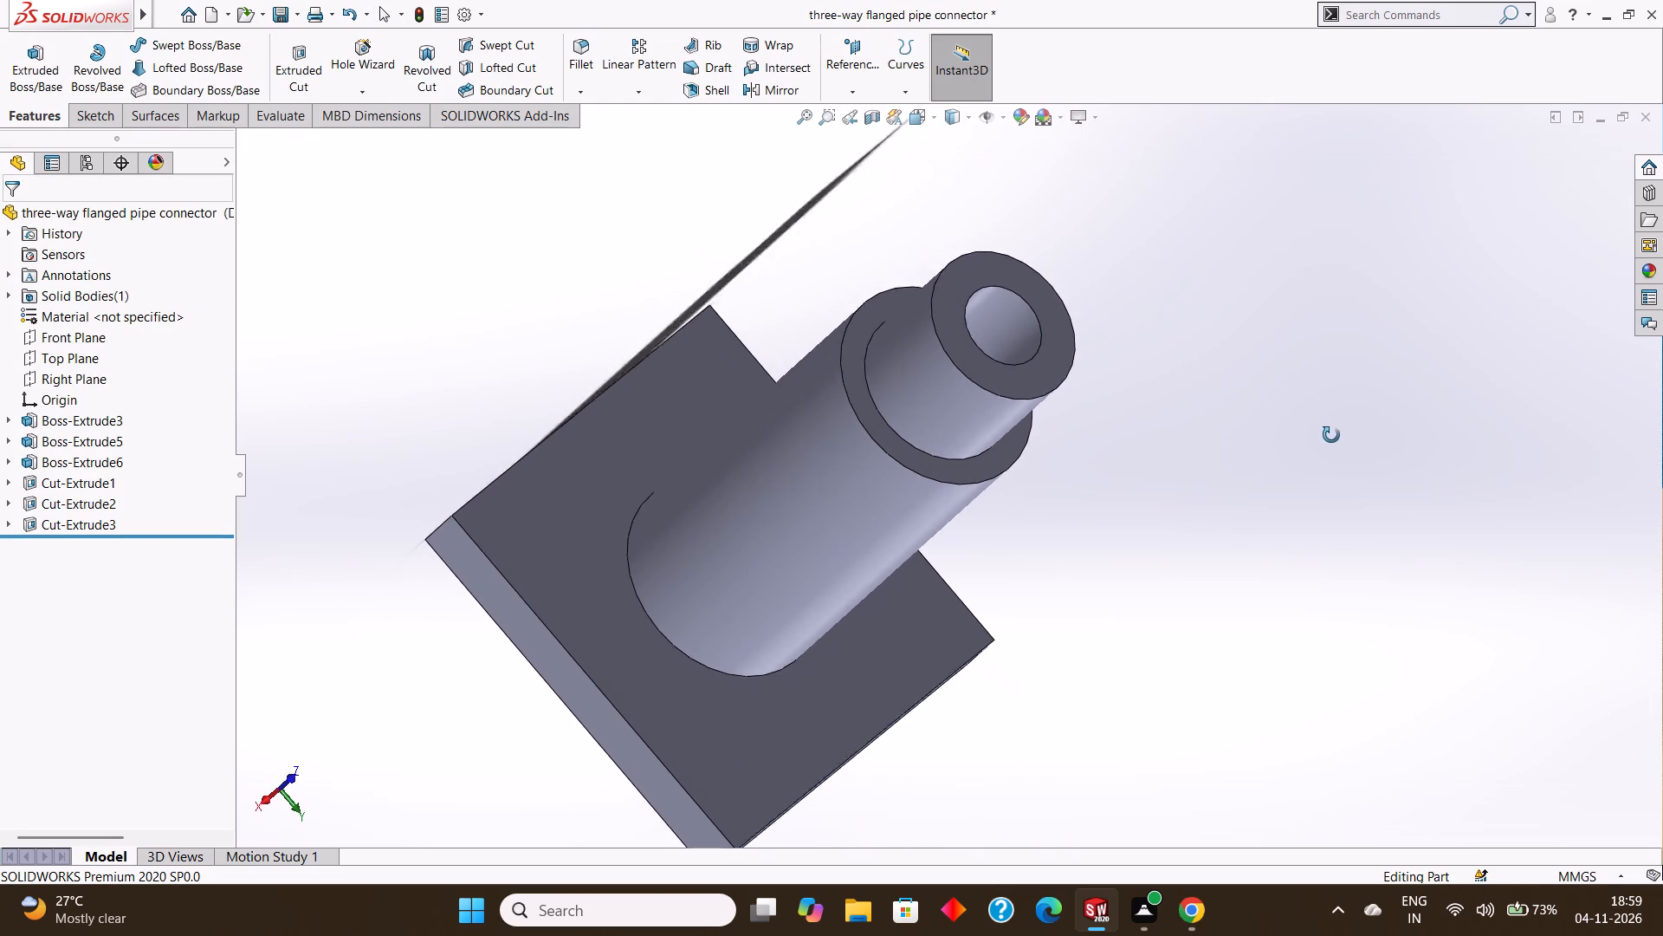
{"action": "middle_click_drag", "start_coordinate": [1321, 410], "coordinate": [1331, 435]}
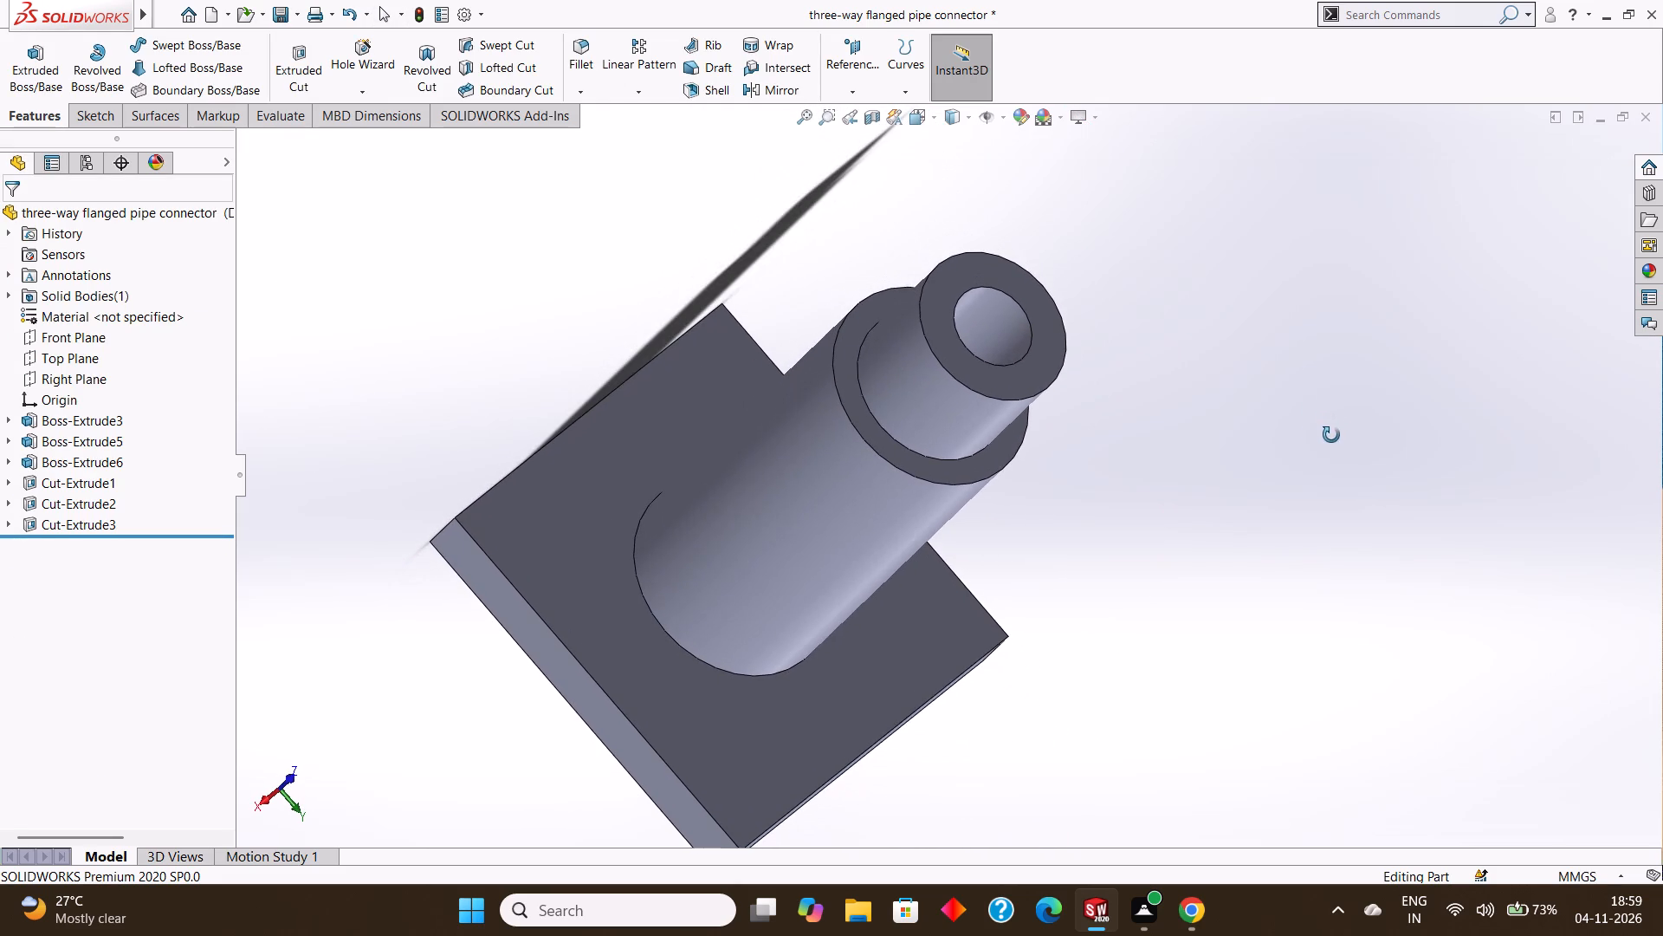
{"action": "middle_click_drag", "start_coordinate": [1331, 435], "coordinate": [1331, 437]}
{"action": "middle_click_drag", "start_coordinate": [1323, 426], "coordinate": [1305, 406]}
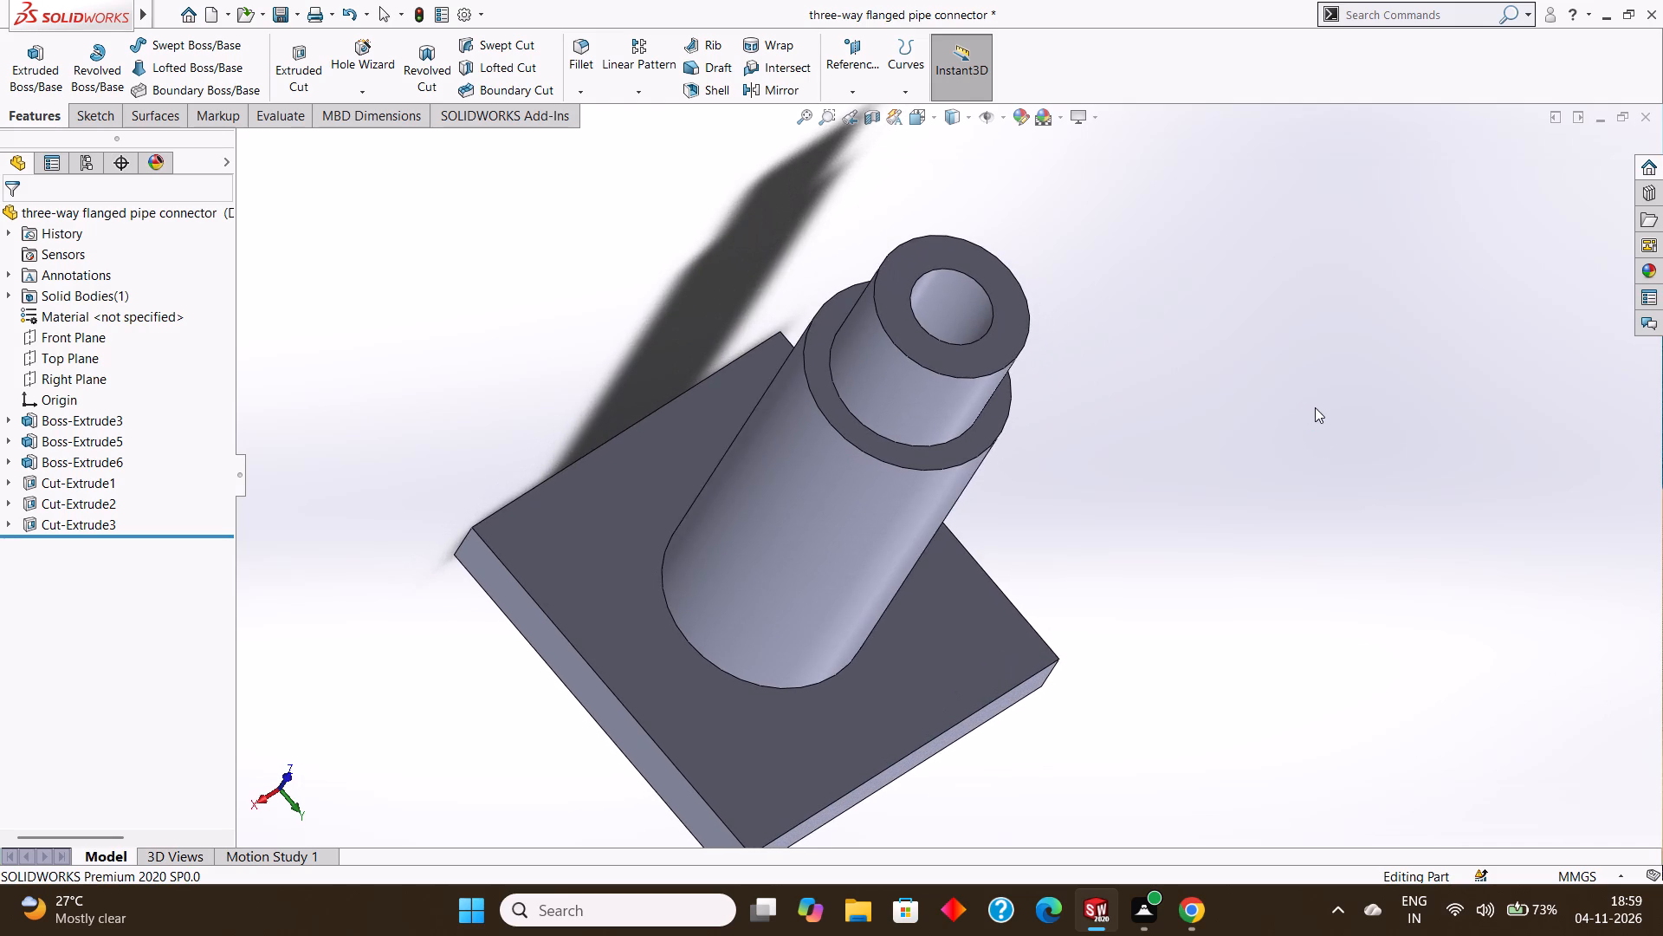
{"action": "middle_click", "coordinate": [1315, 407]}
{"action": "middle_click_drag", "start_coordinate": [1309, 406], "coordinate": [1317, 464]}
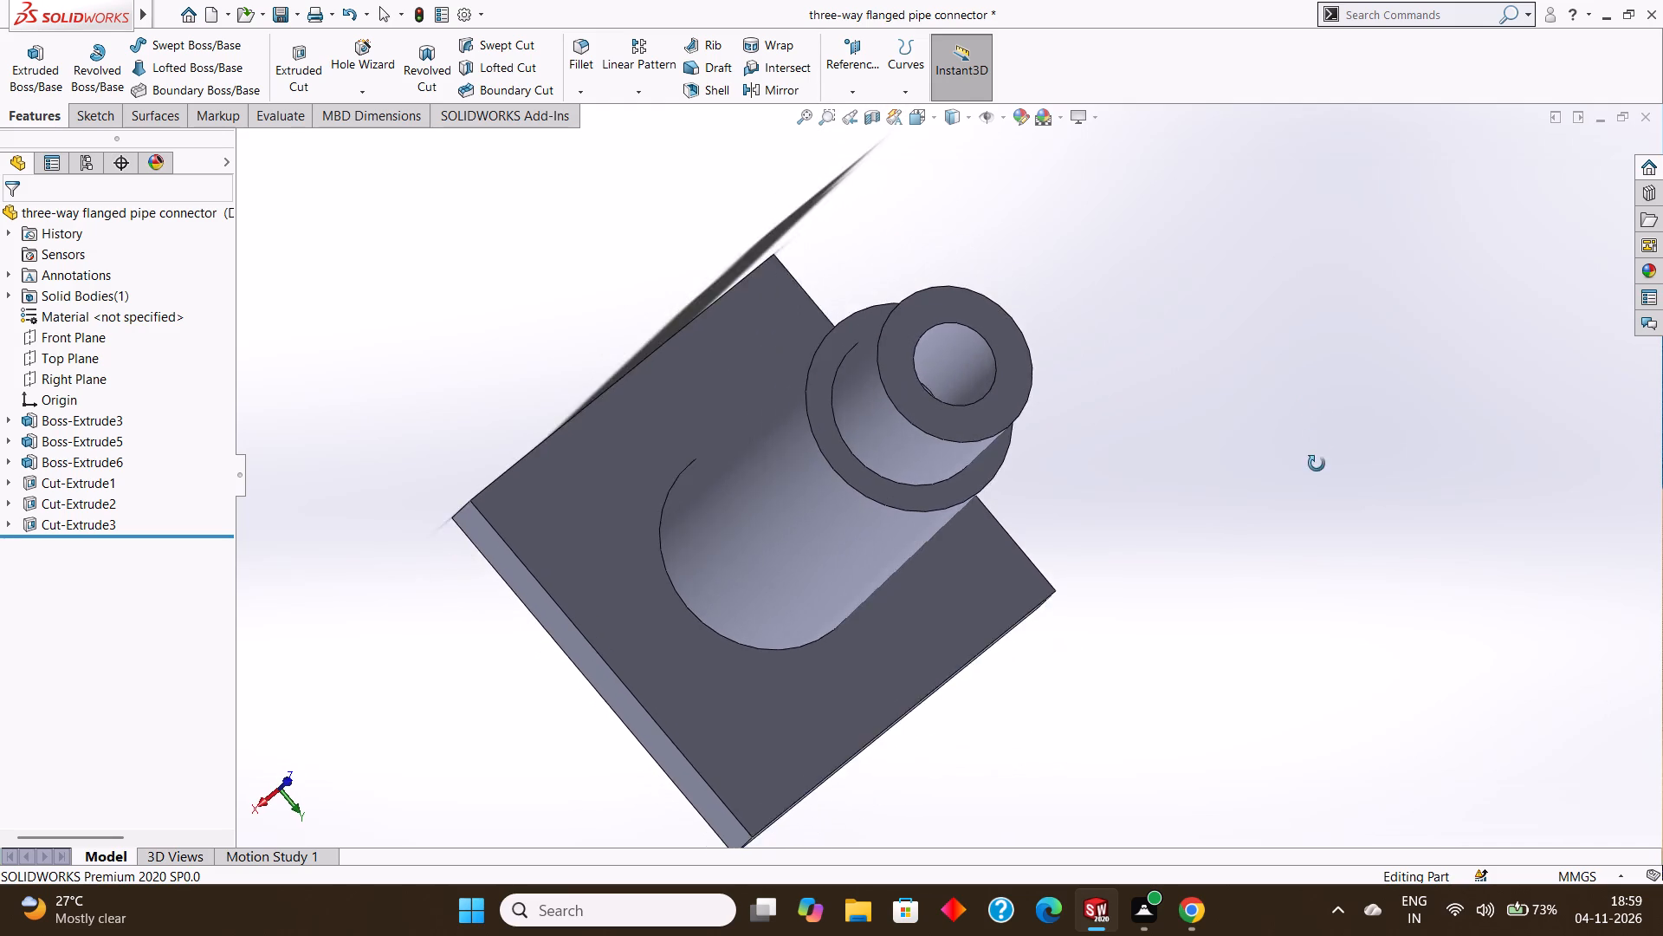
{"action": "middle_click_drag", "start_coordinate": [1317, 464], "coordinate": [1311, 462]}
{"action": "middle_click_drag", "start_coordinate": [1283, 407], "coordinate": [1254, 428]}
{"action": "middle_click_drag", "start_coordinate": [1087, 418], "coordinate": [1087, 446]}
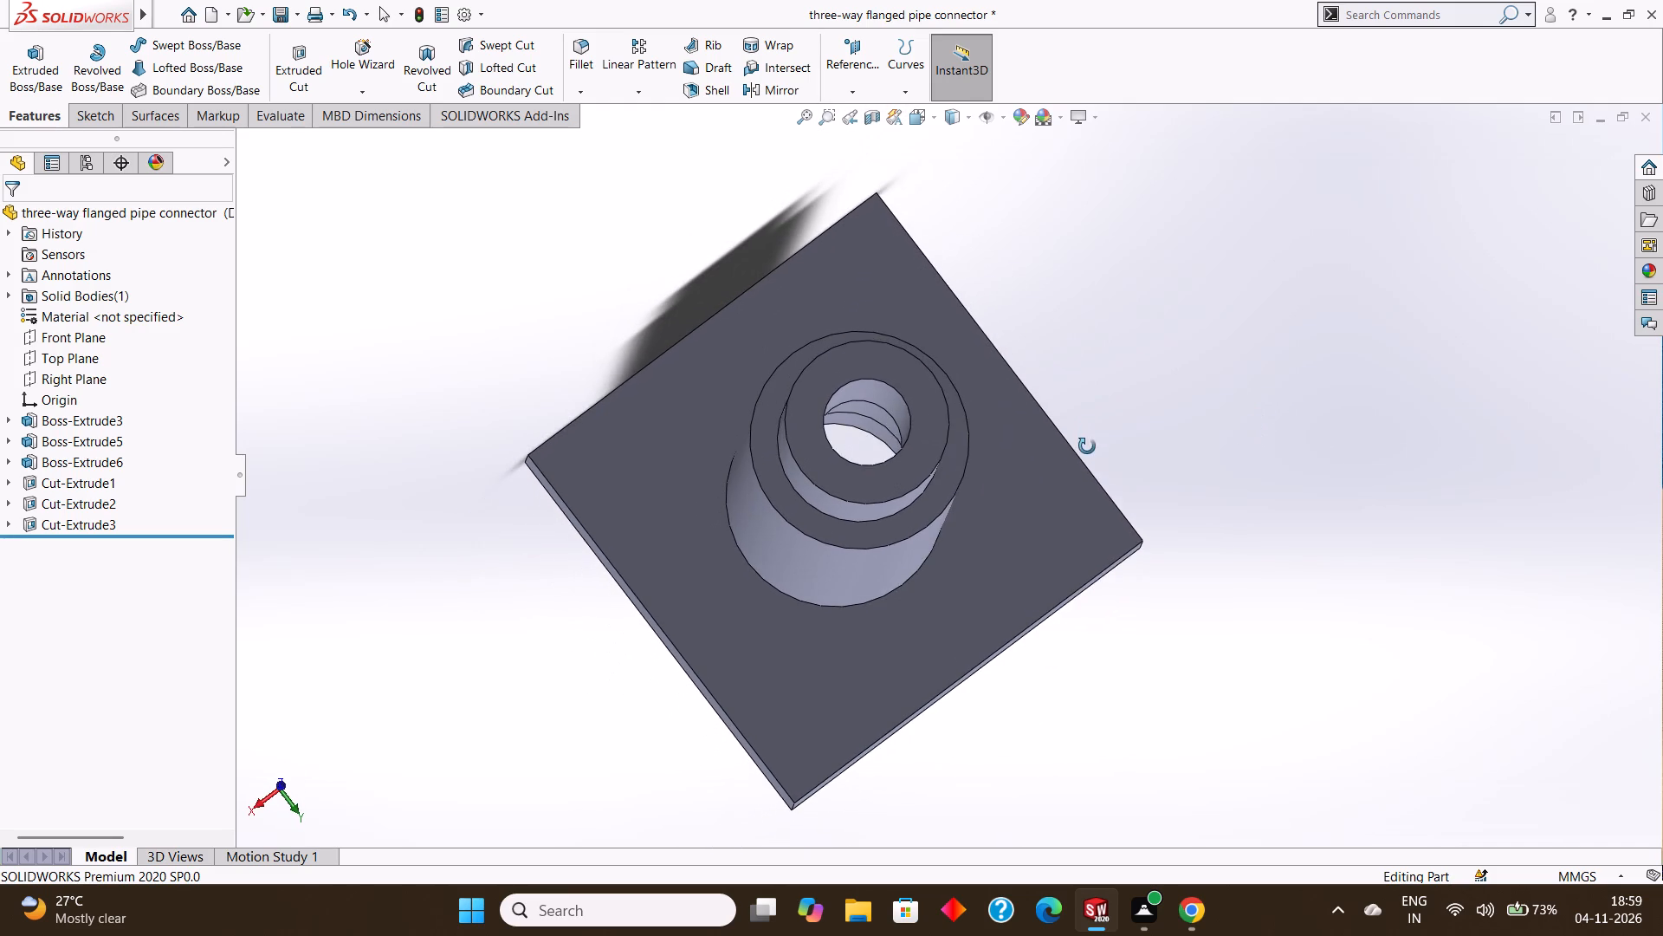
{"action": "middle_click_drag", "start_coordinate": [1087, 446], "coordinate": [1086, 447]}
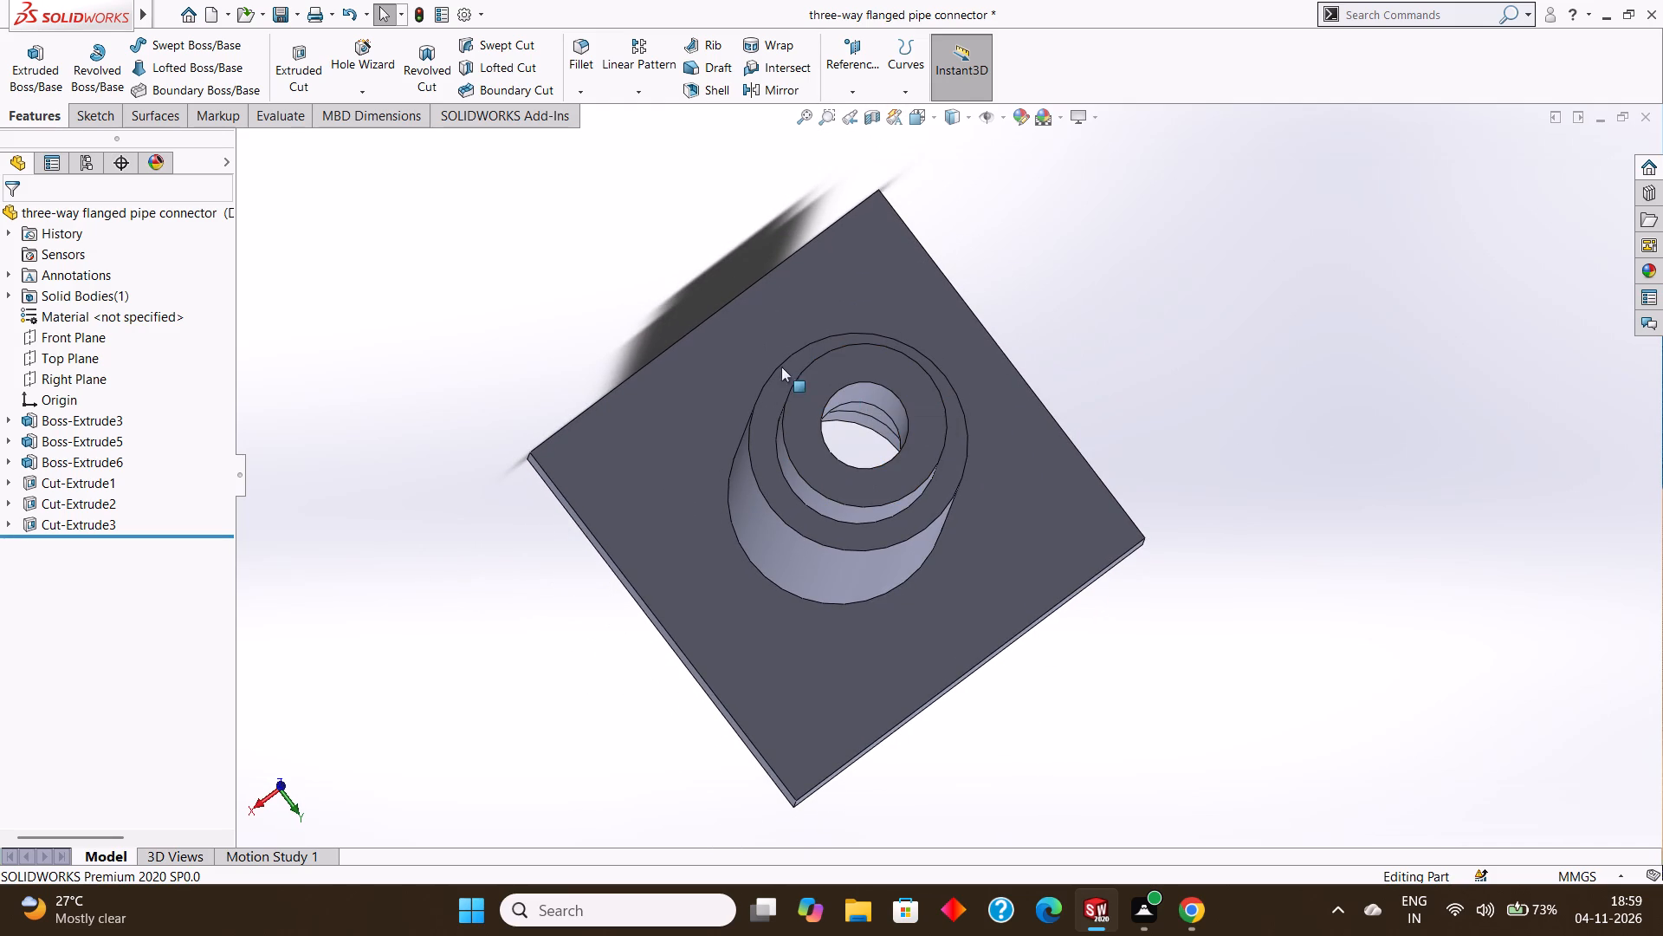
{"action": "left_click", "coordinate": [696, 379]}
{"action": "right_click", "coordinate": [709, 375]}
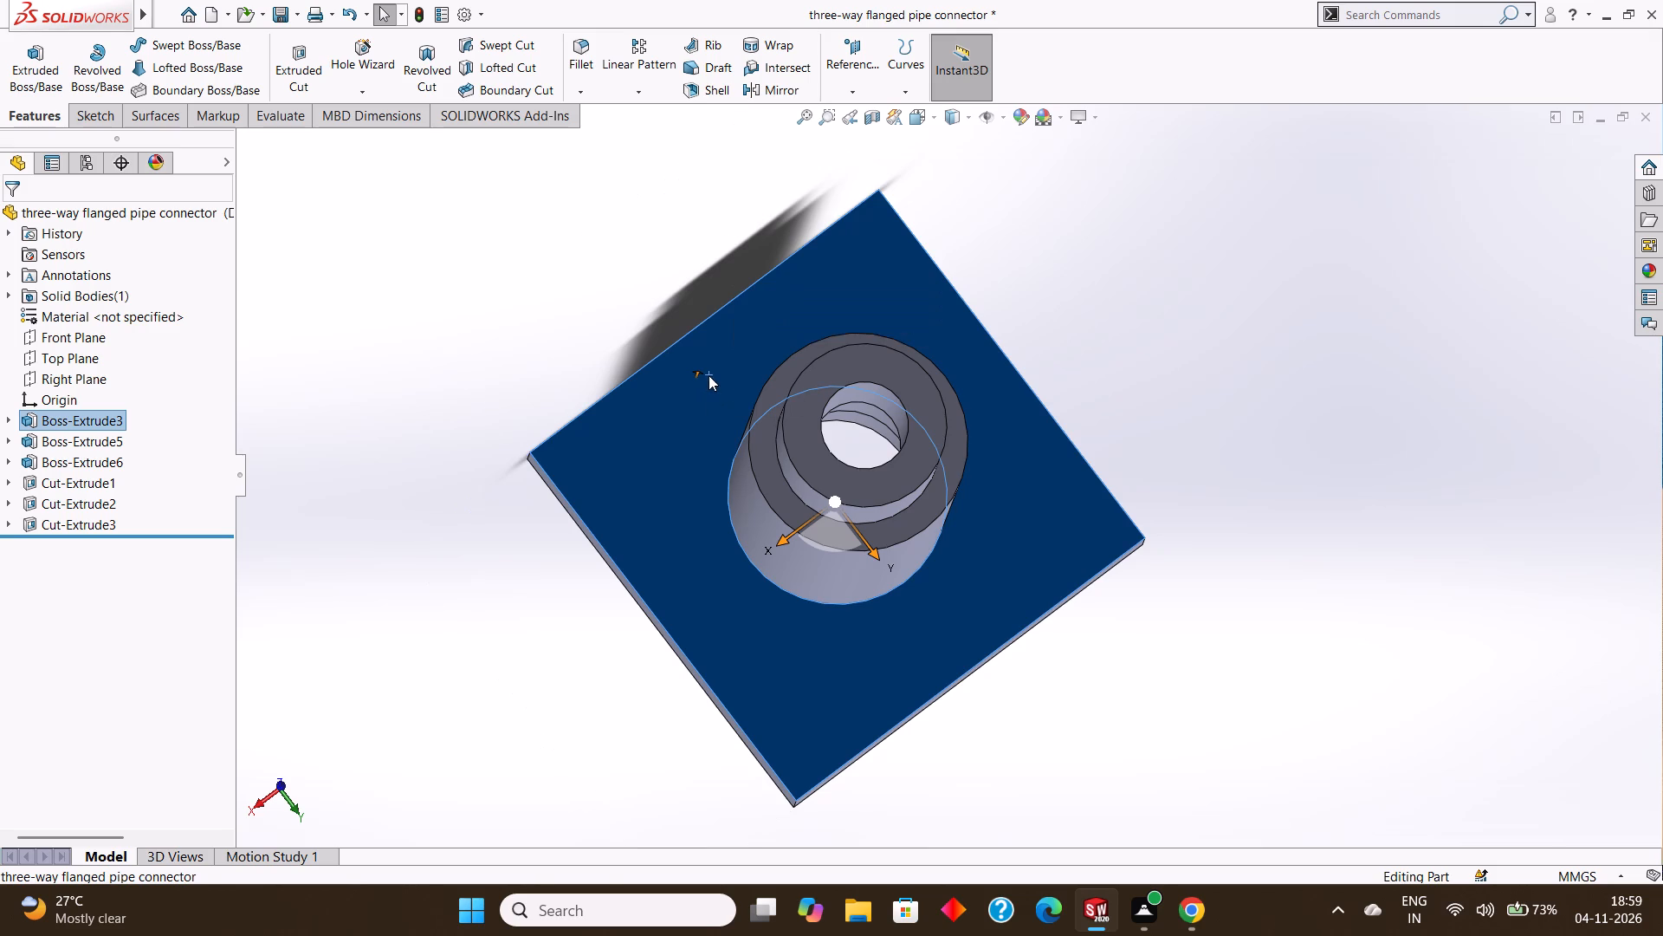
{"action": "left_click", "coordinate": [1128, 304]}
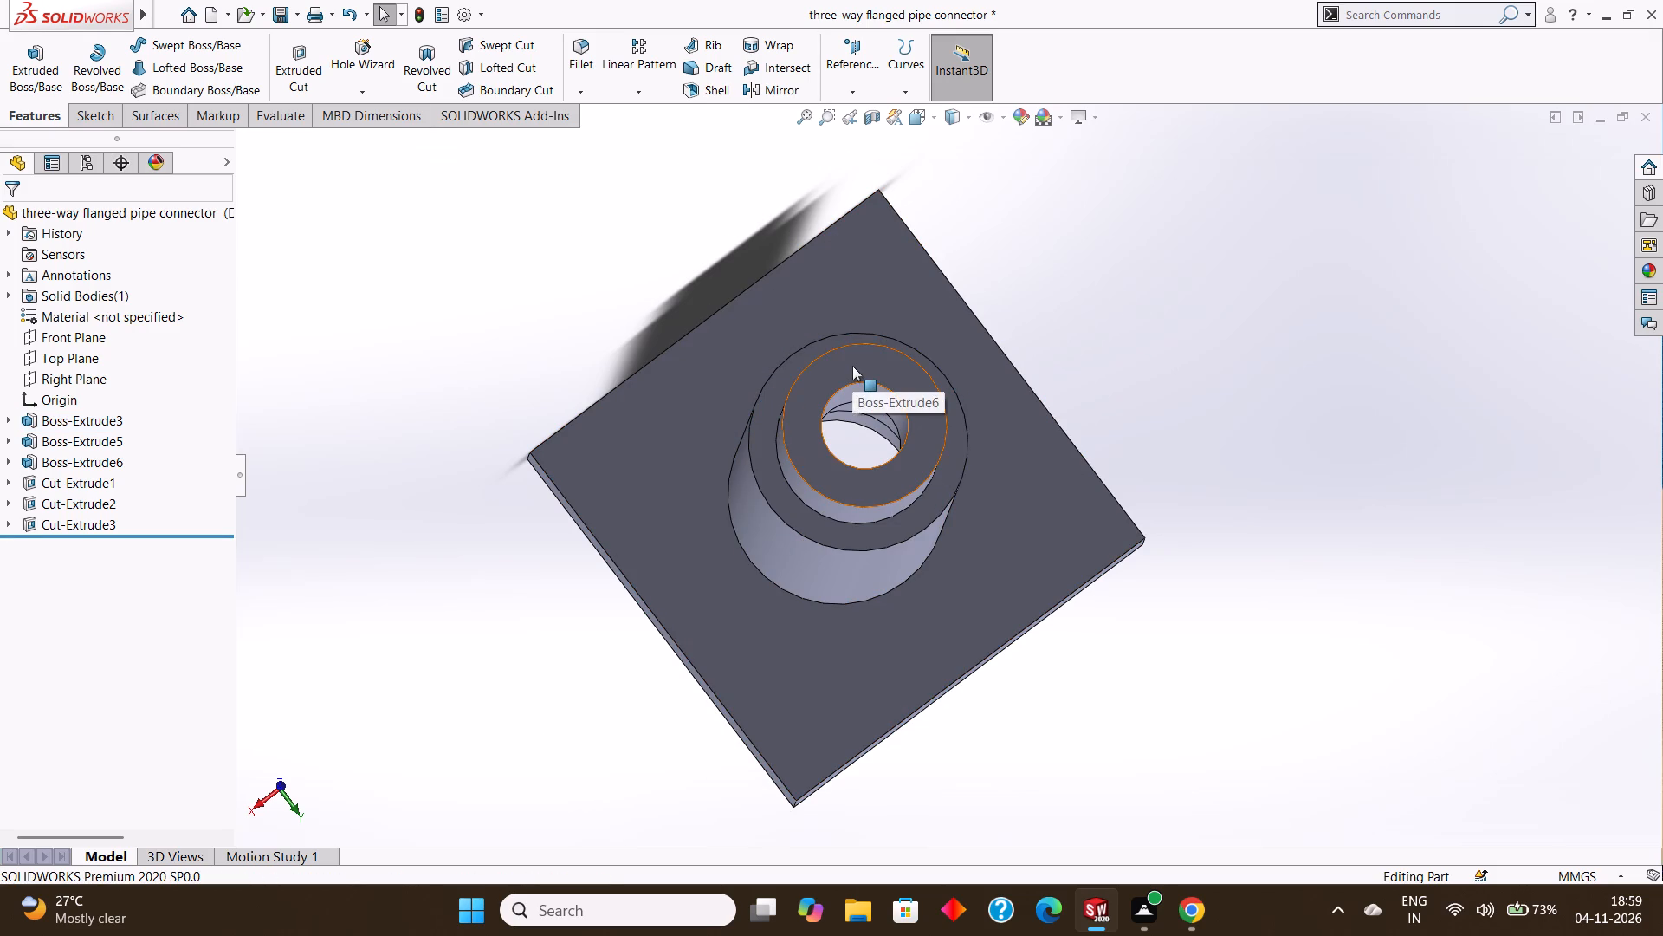
Start a sketch on the annular end face of the stepped cylinder's narrower section and view it square-on.
{"action": "middle_click_drag", "start_coordinate": [1269, 341], "coordinate": [1268, 331]}
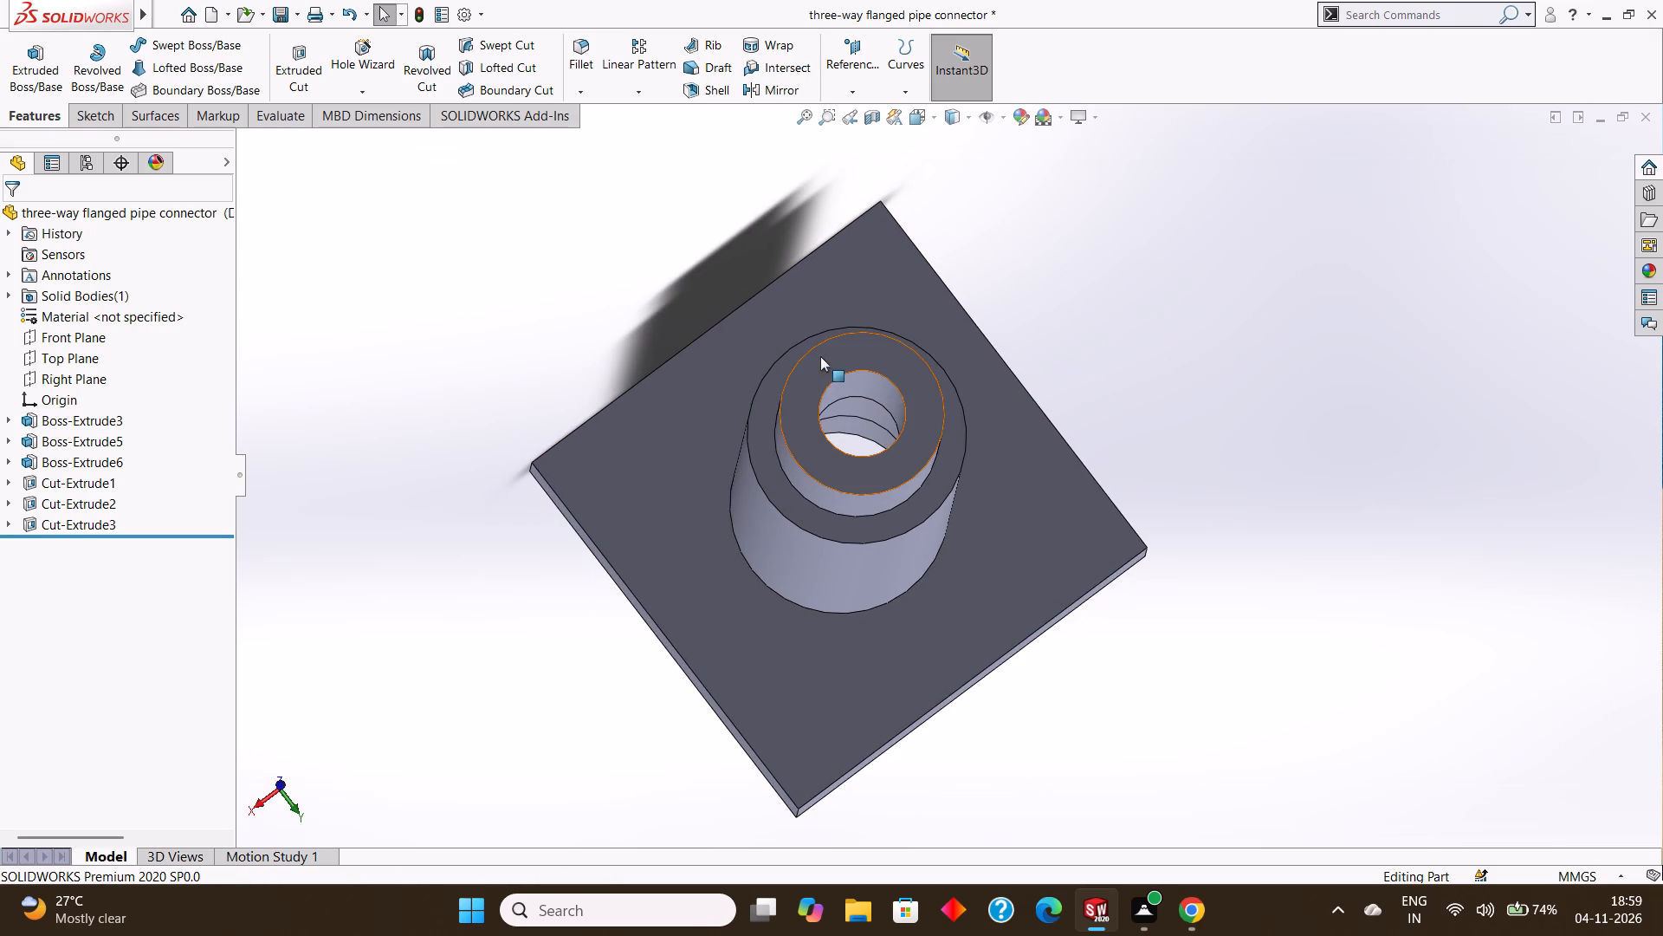
{"action": "left_click", "coordinate": [820, 356]}
{"action": "left_click", "coordinate": [893, 306]}
{"action": "middle_click_drag", "start_coordinate": [1112, 316], "coordinate": [1123, 291]}
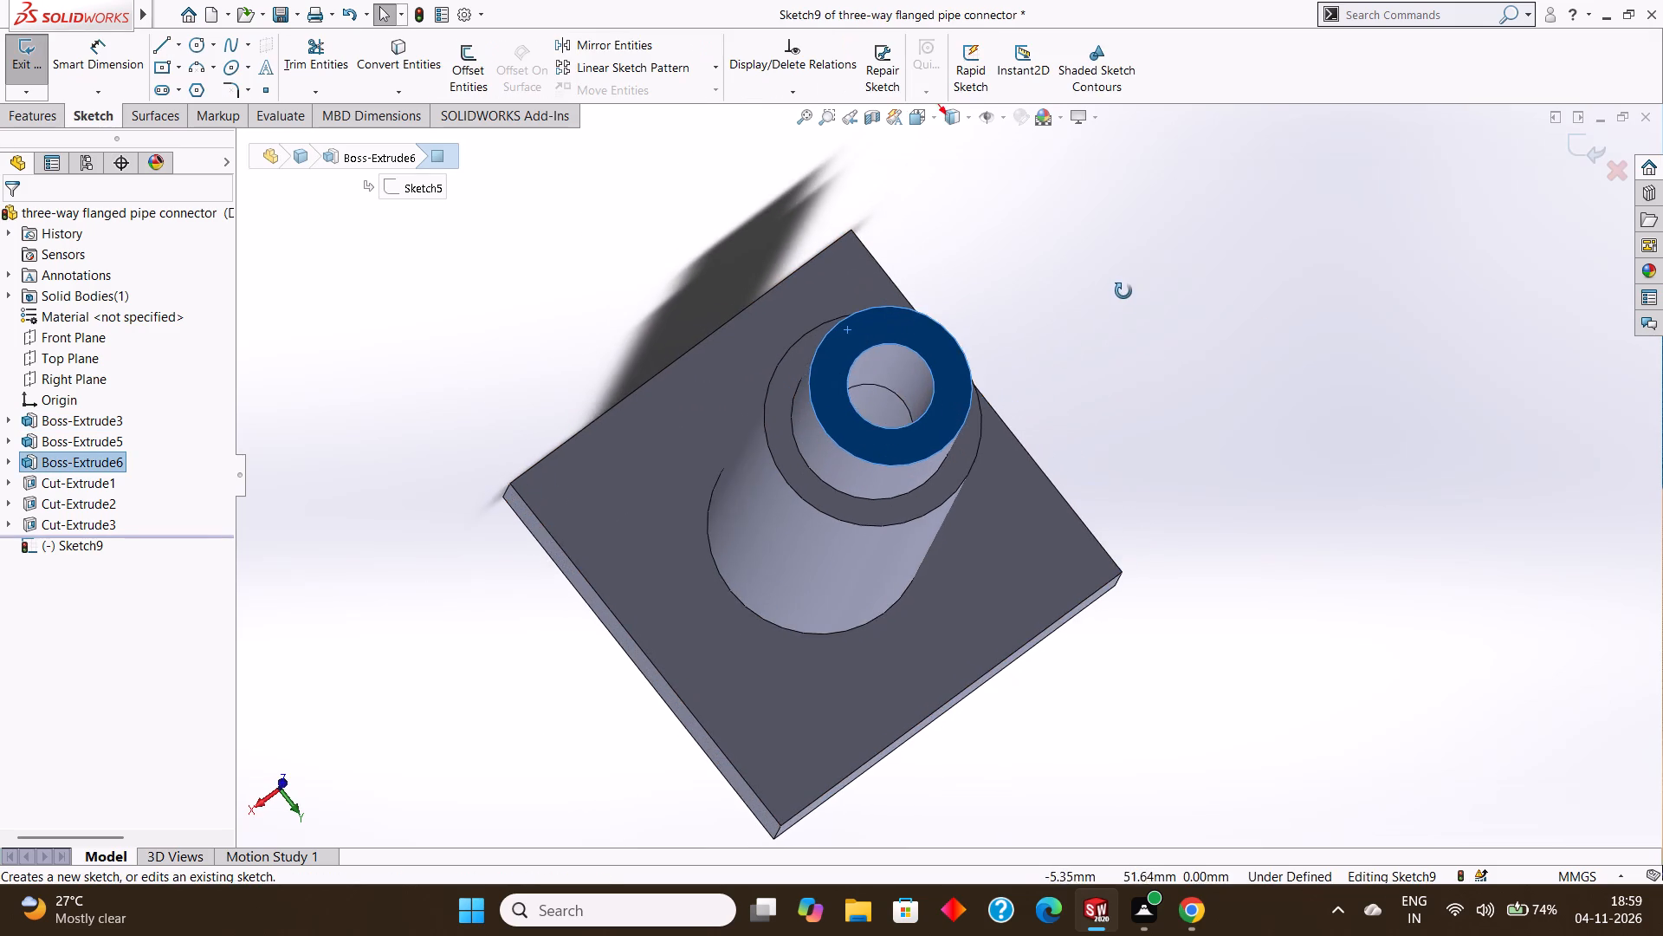
{"action": "middle_click_drag", "start_coordinate": [1123, 291], "coordinate": [1124, 291]}
{"action": "middle_click_drag", "start_coordinate": [1124, 295], "coordinate": [1118, 311]}
{"action": "left_click", "coordinate": [850, 279]}
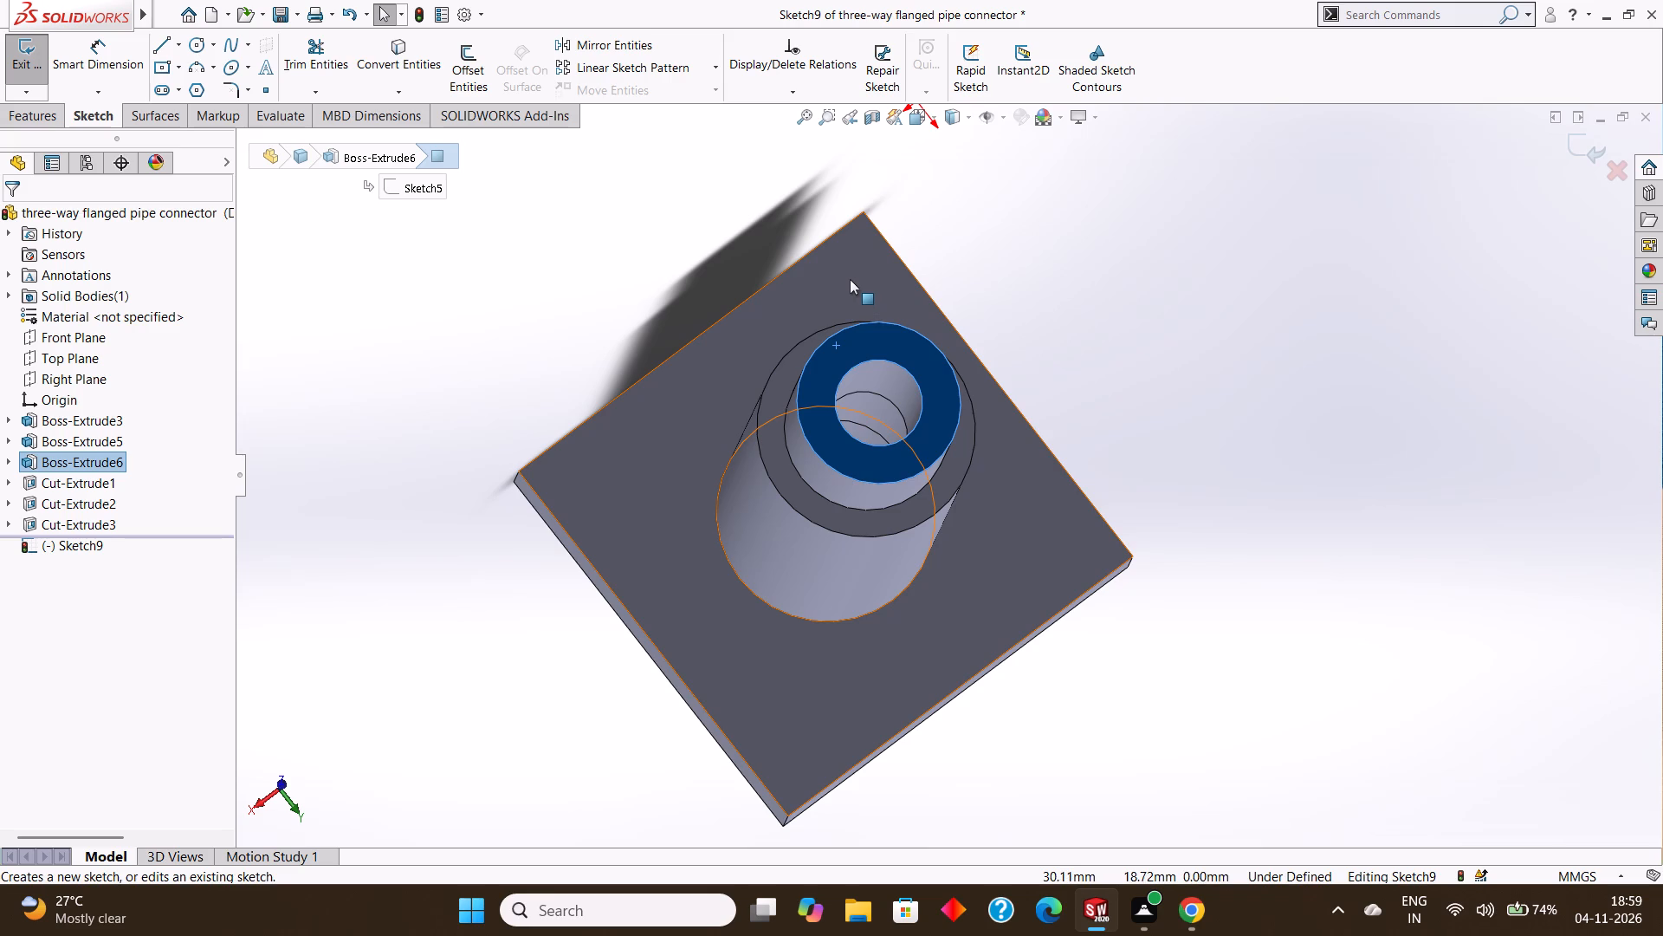
{"action": "key", "text": "ctrl+8"}
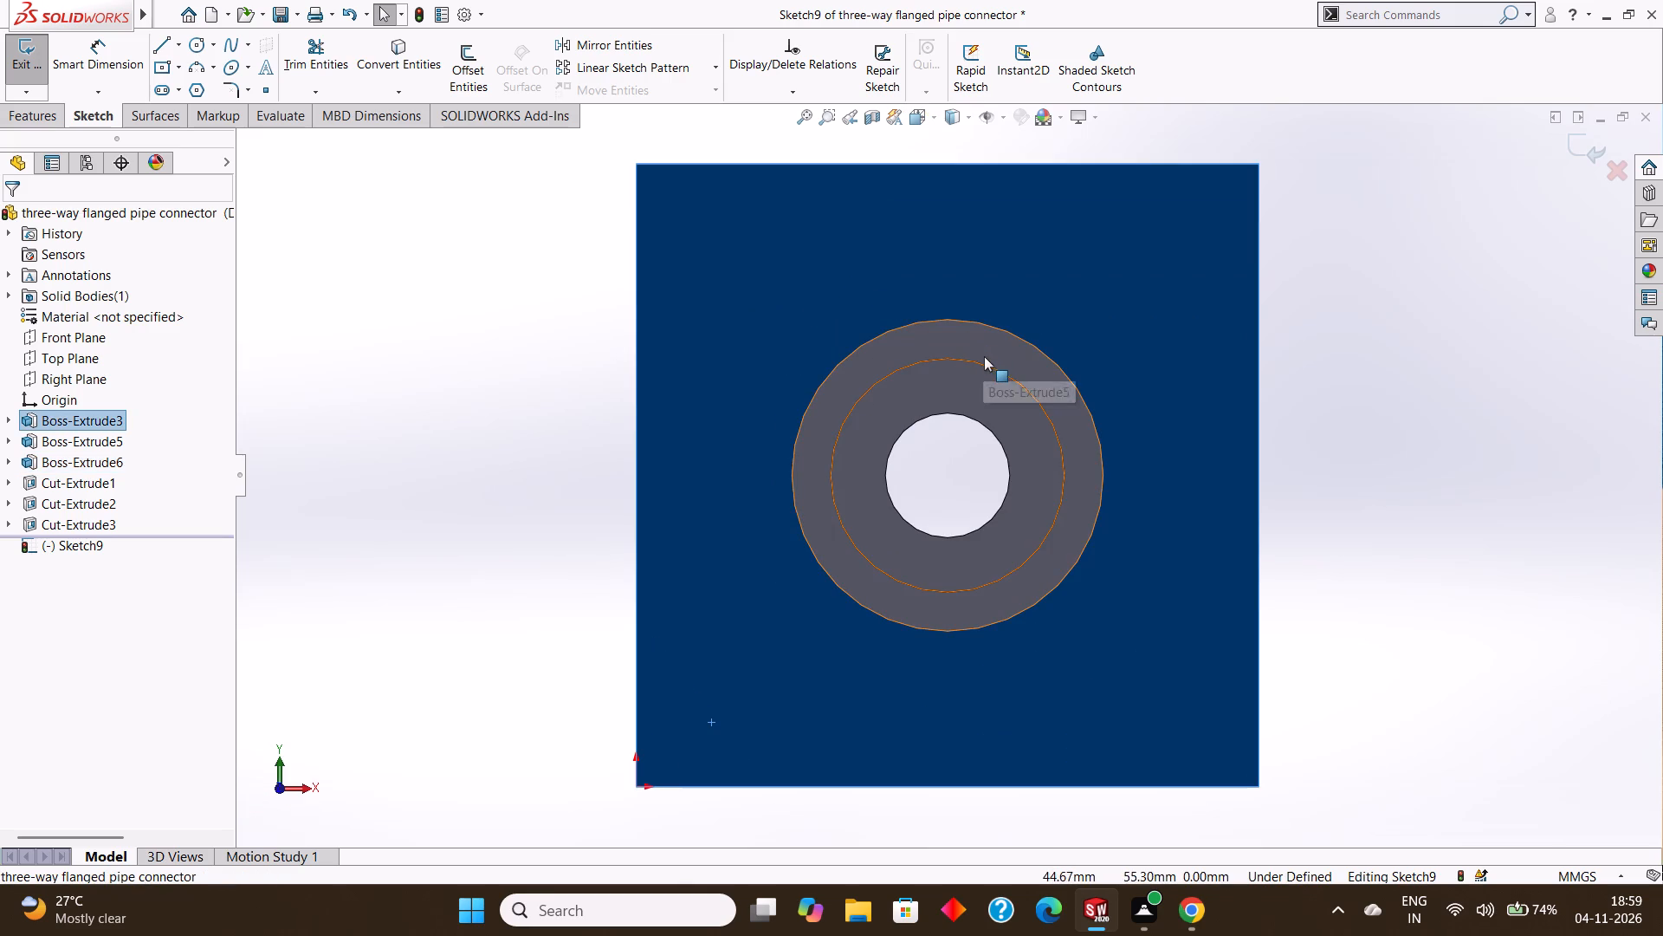
{"action": "key", "text": "Escape"}
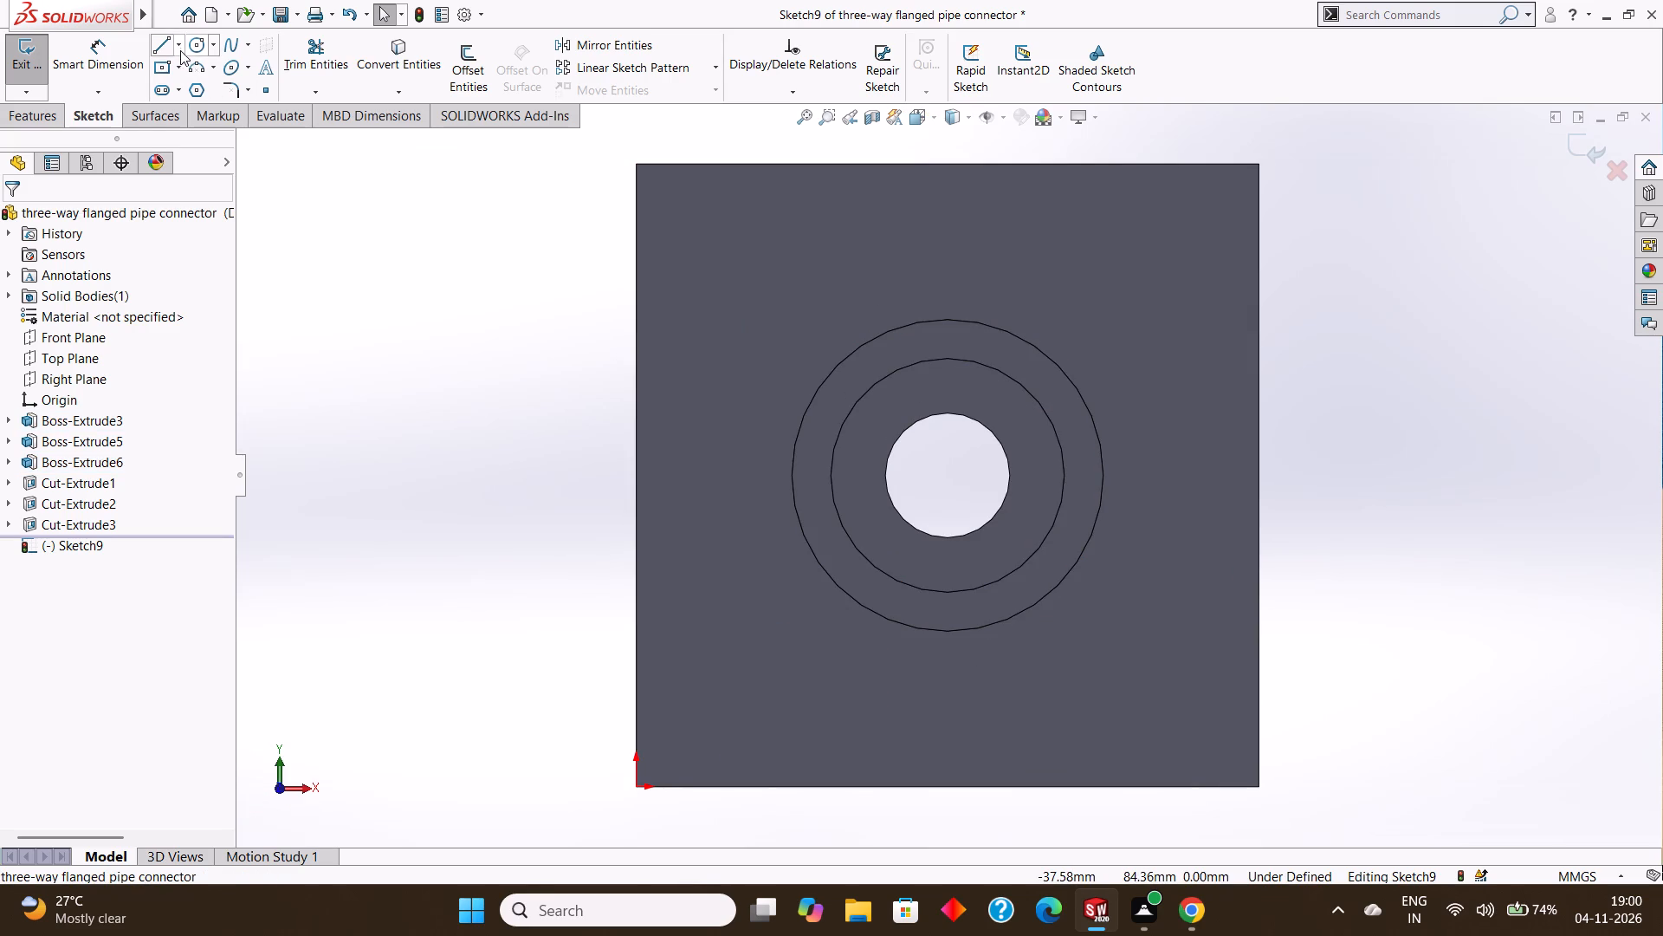
Draw a horizontal centerline 110/2 mm long from the bore's centre in the negative X direction.
{"action": "left_click", "coordinate": [178, 46]}
{"action": "left_click", "coordinate": [196, 88]}
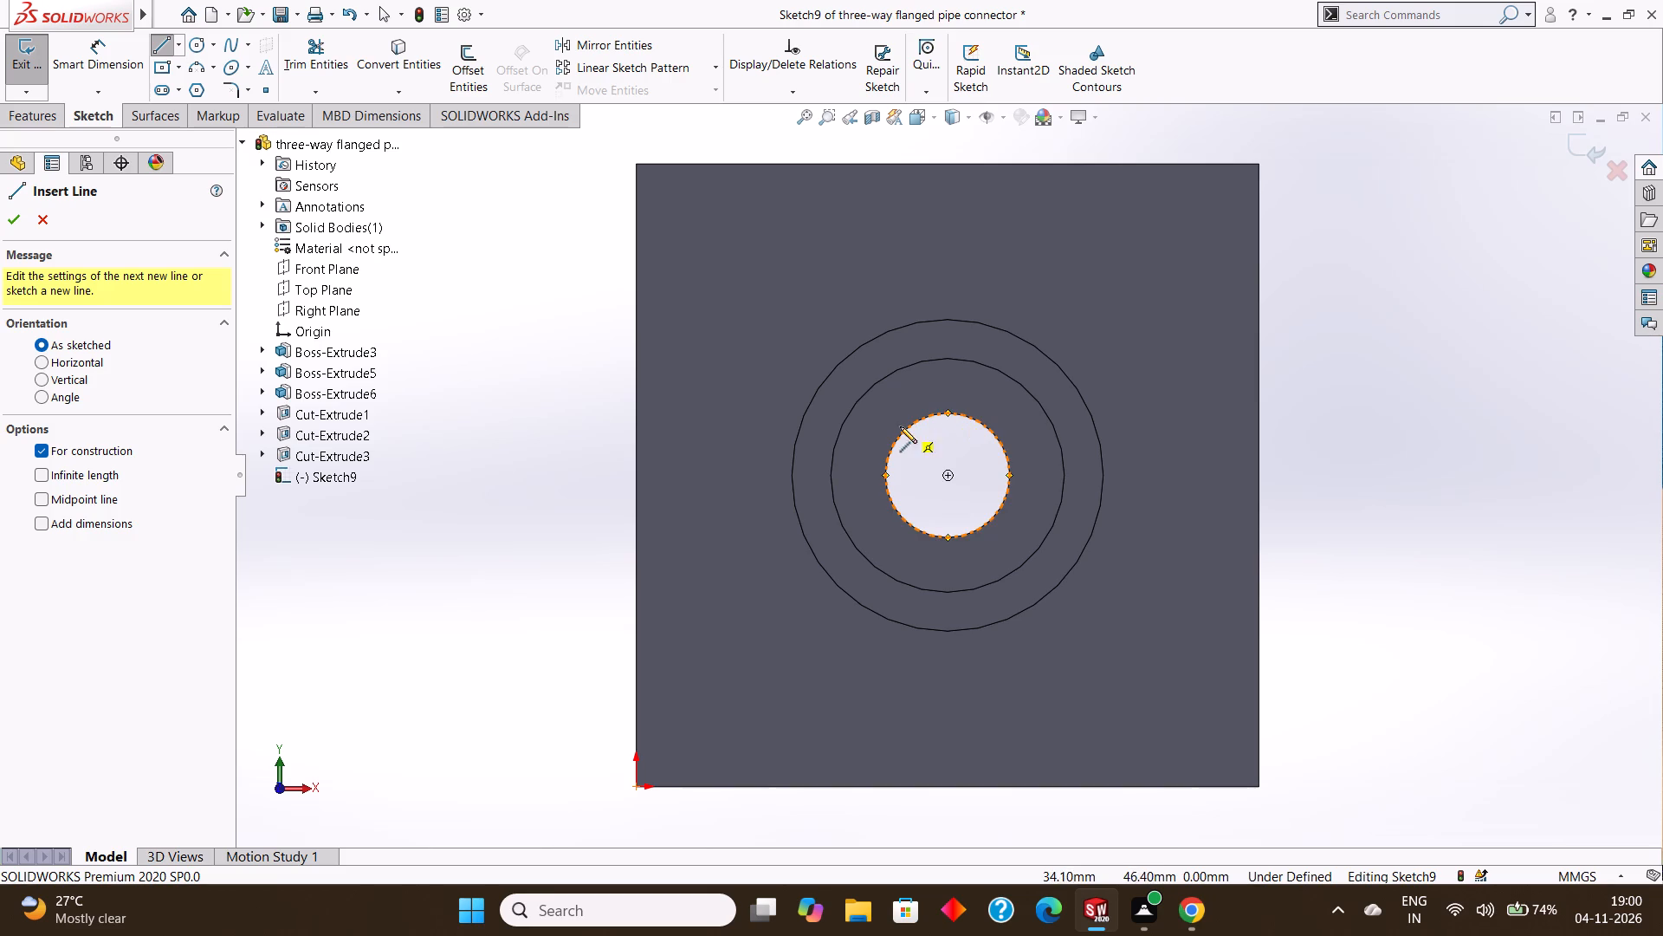
{"action": "left_click", "coordinate": [950, 473]}
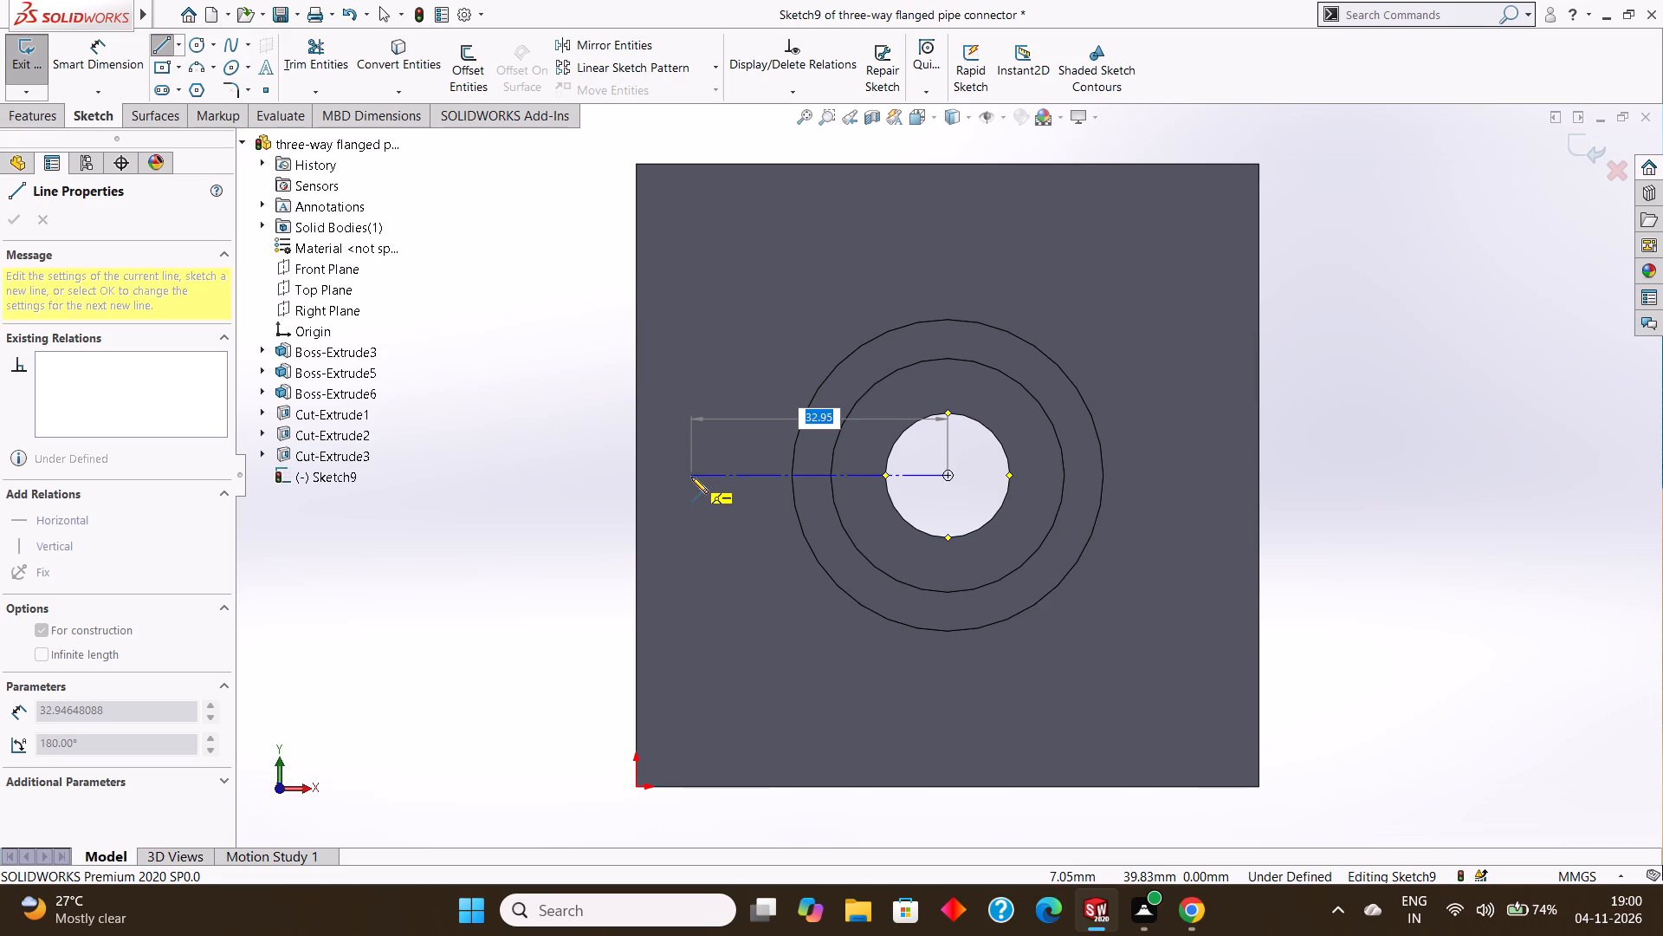
{"action": "type", "text": "110"}
{"action": "type", "text": "/2"}
{"action": "key", "text": "Return"}
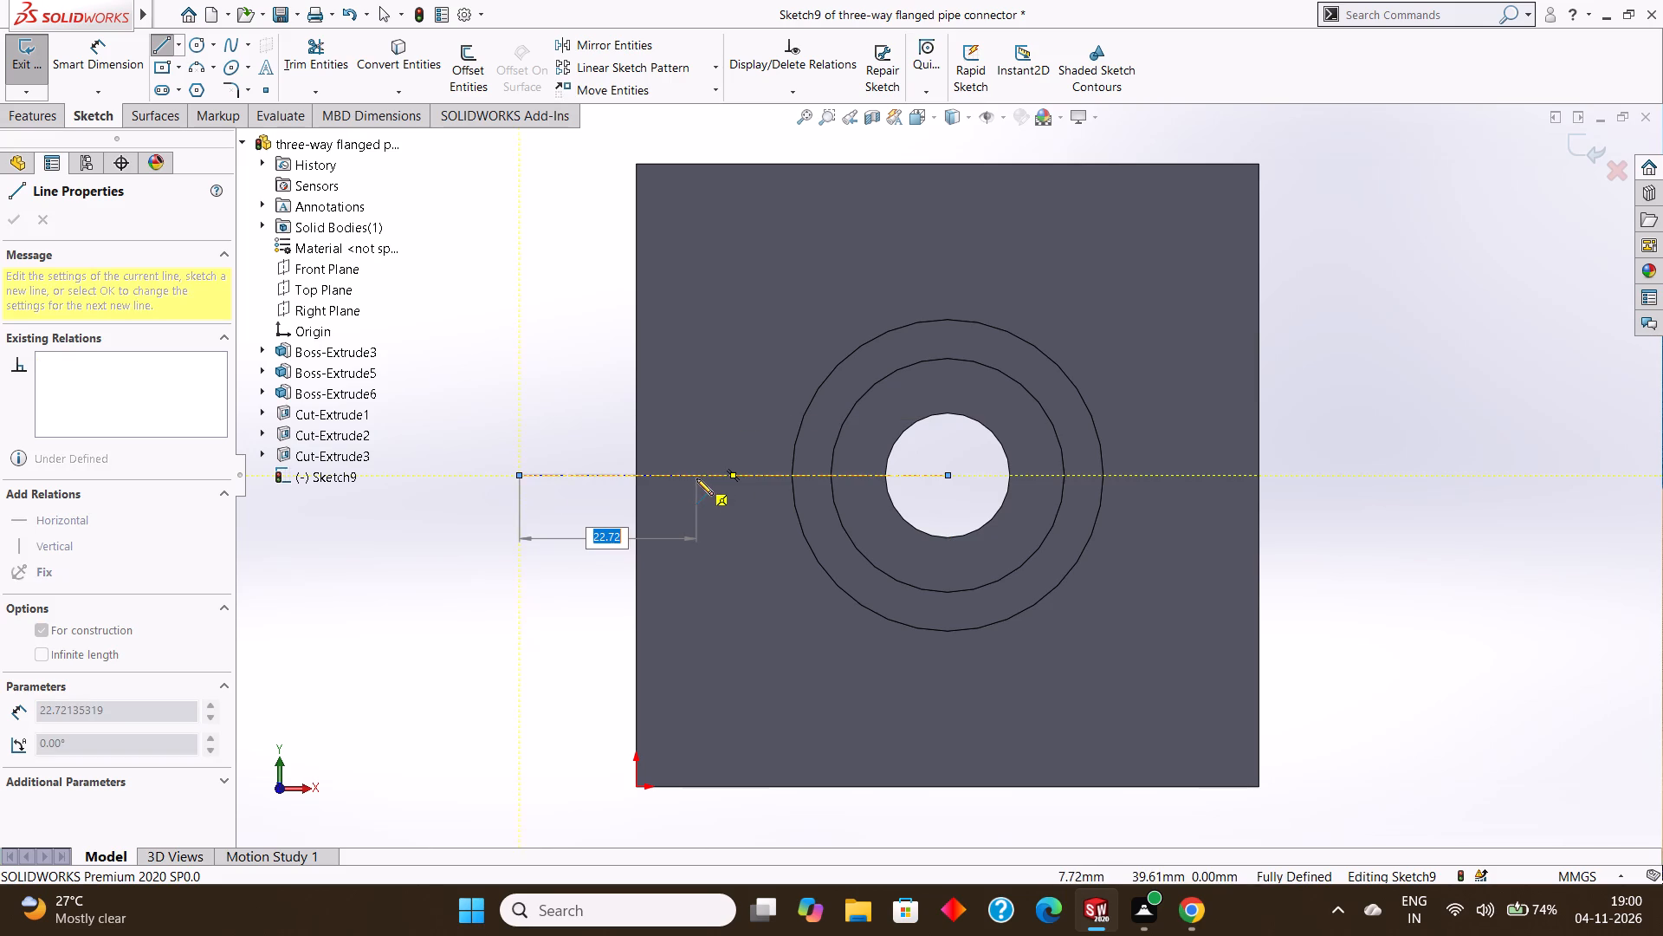
{"action": "key", "text": "Escape"}
Draw a second horizontal centerline 110/2 mm long from the bore's centre in the positive X direction.
{"action": "scroll", "coordinate": [696, 478], "scroll_direction": "up", "scroll_amount": 3}
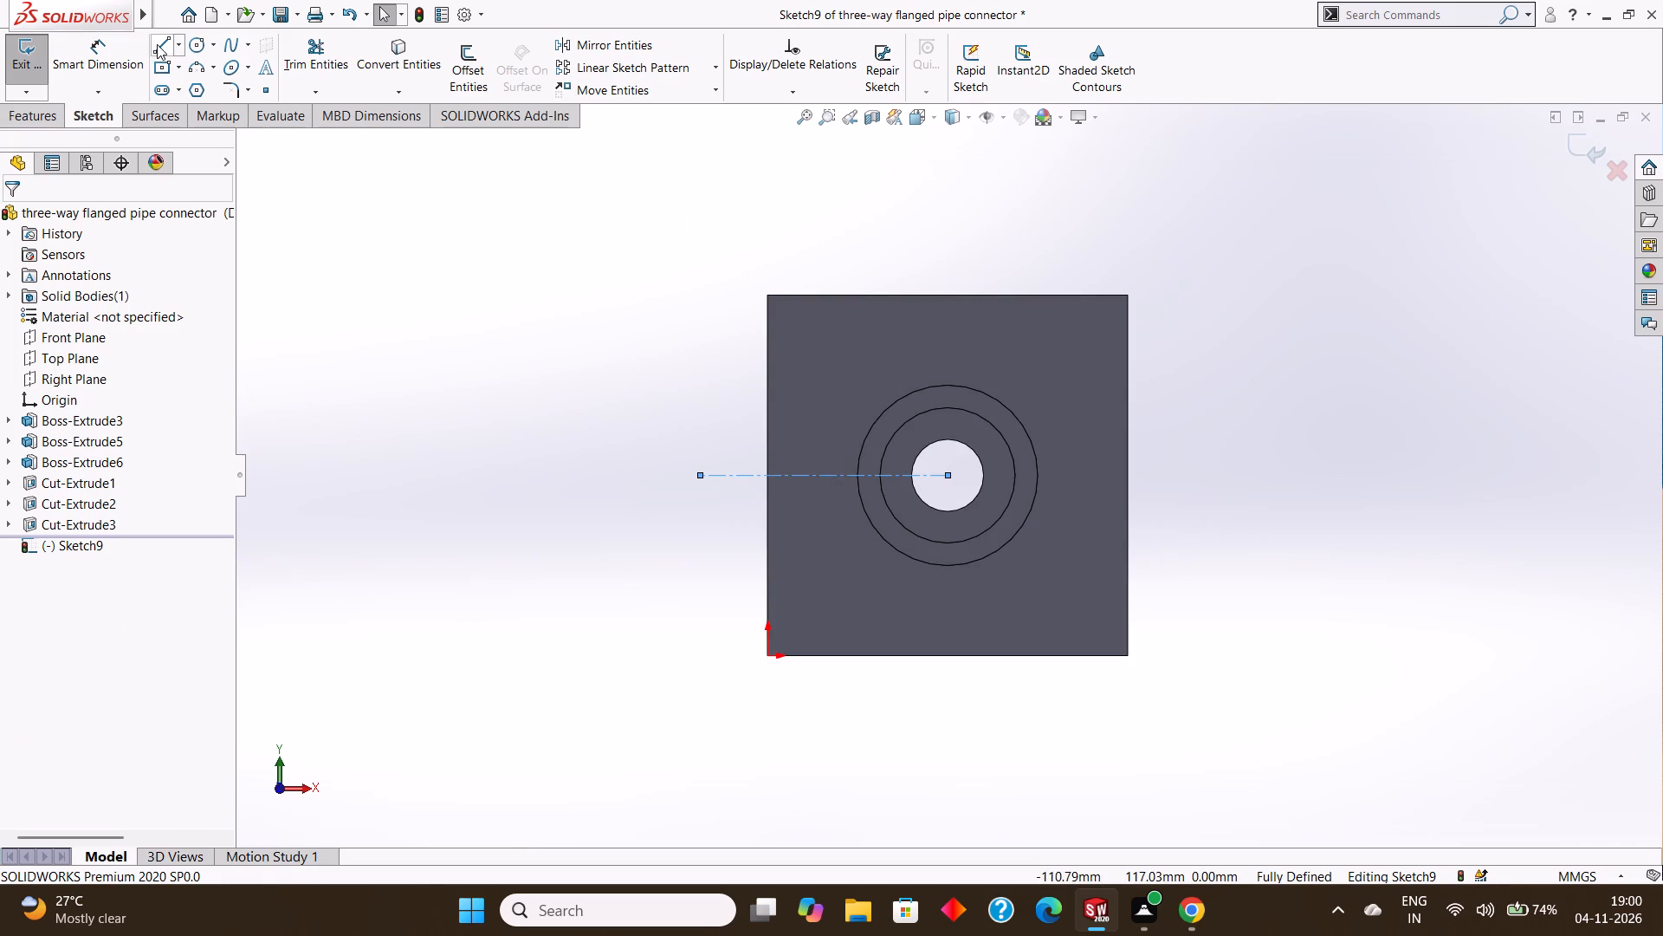
{"action": "left_click", "coordinate": [177, 45]}
{"action": "left_click", "coordinate": [207, 89]}
{"action": "left_click", "coordinate": [951, 478]}
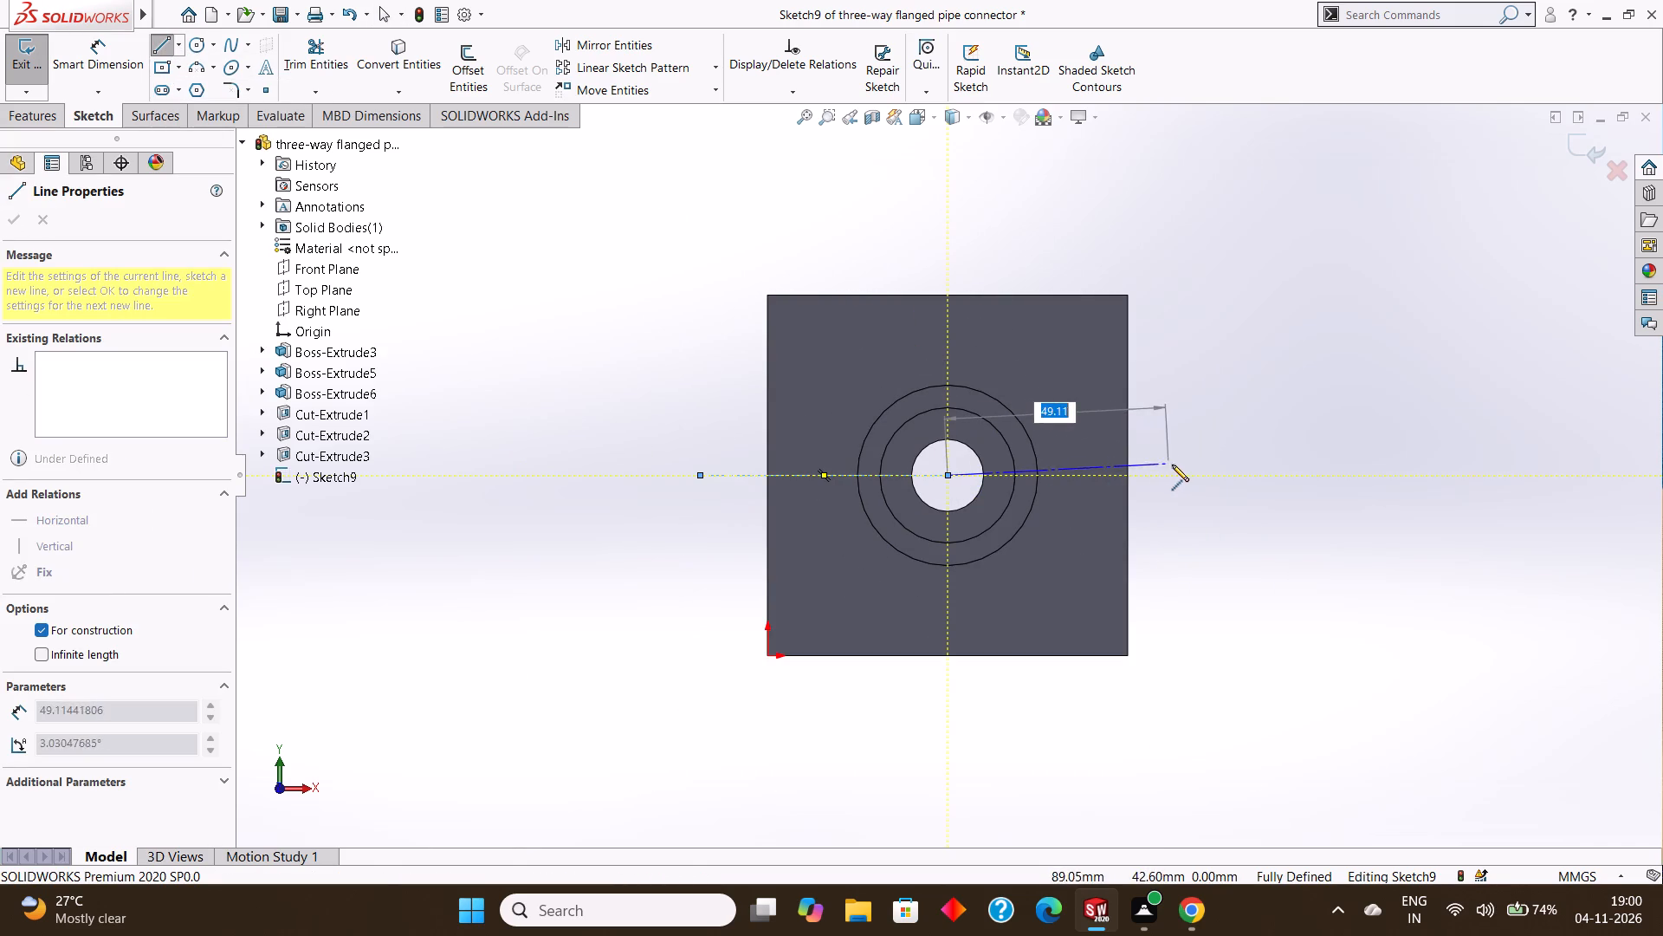
{"action": "type", "text": "110/2"}
{"action": "key", "text": "Return"}
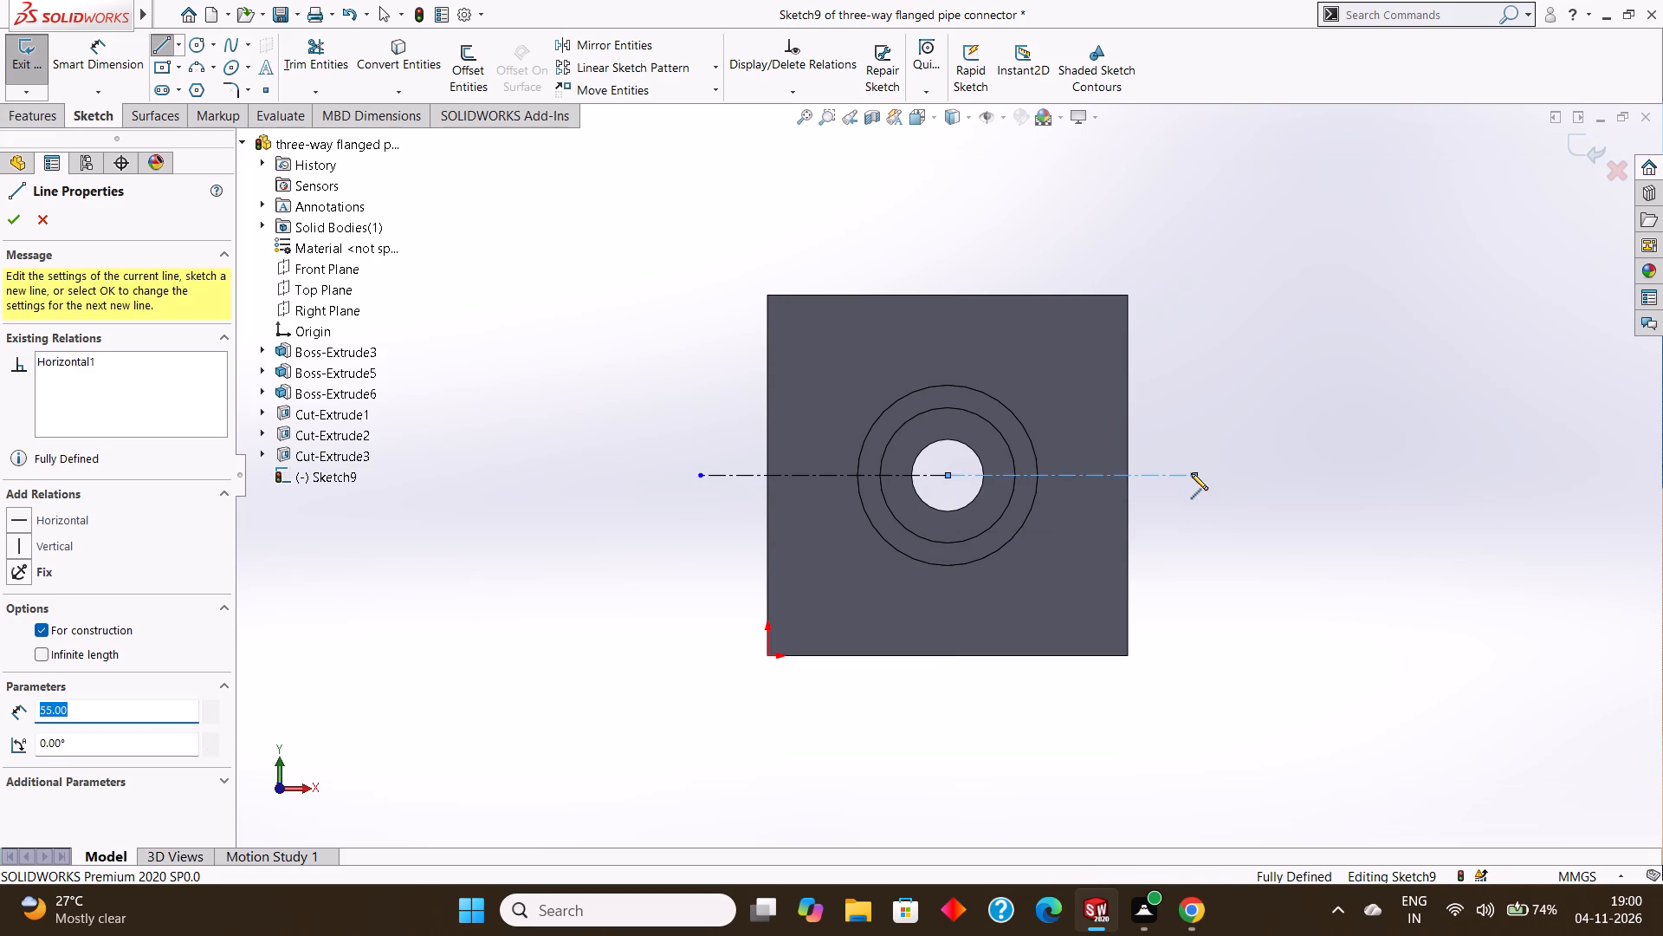
{"action": "key", "text": "Escape"}
{"action": "key", "text": "Escape"}
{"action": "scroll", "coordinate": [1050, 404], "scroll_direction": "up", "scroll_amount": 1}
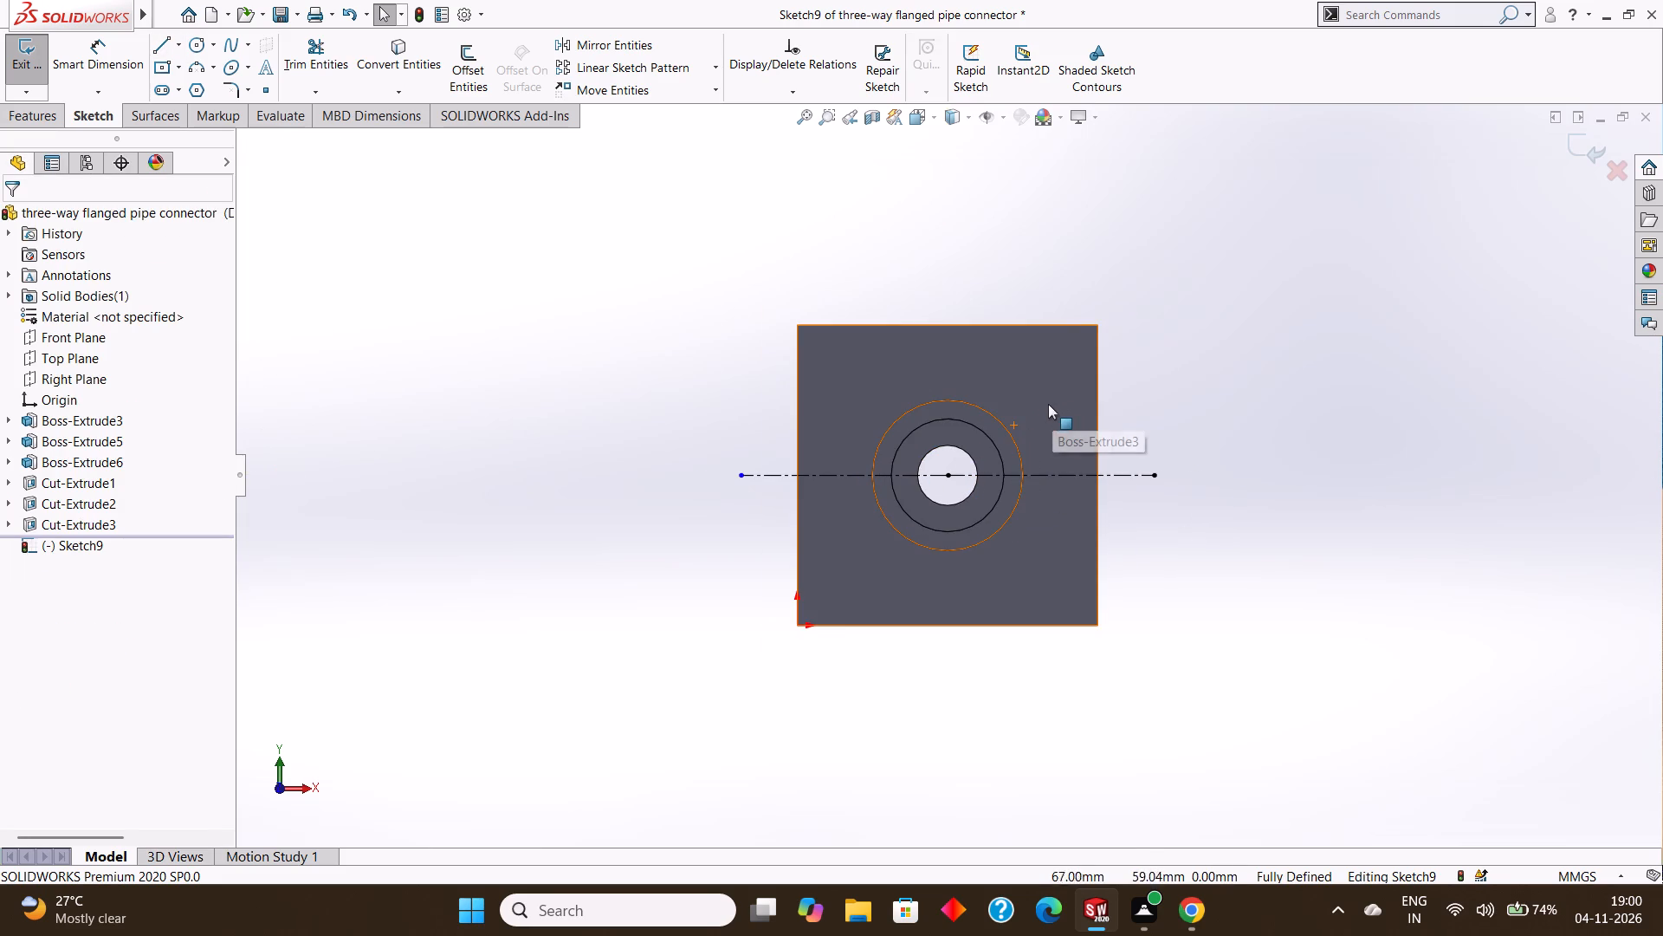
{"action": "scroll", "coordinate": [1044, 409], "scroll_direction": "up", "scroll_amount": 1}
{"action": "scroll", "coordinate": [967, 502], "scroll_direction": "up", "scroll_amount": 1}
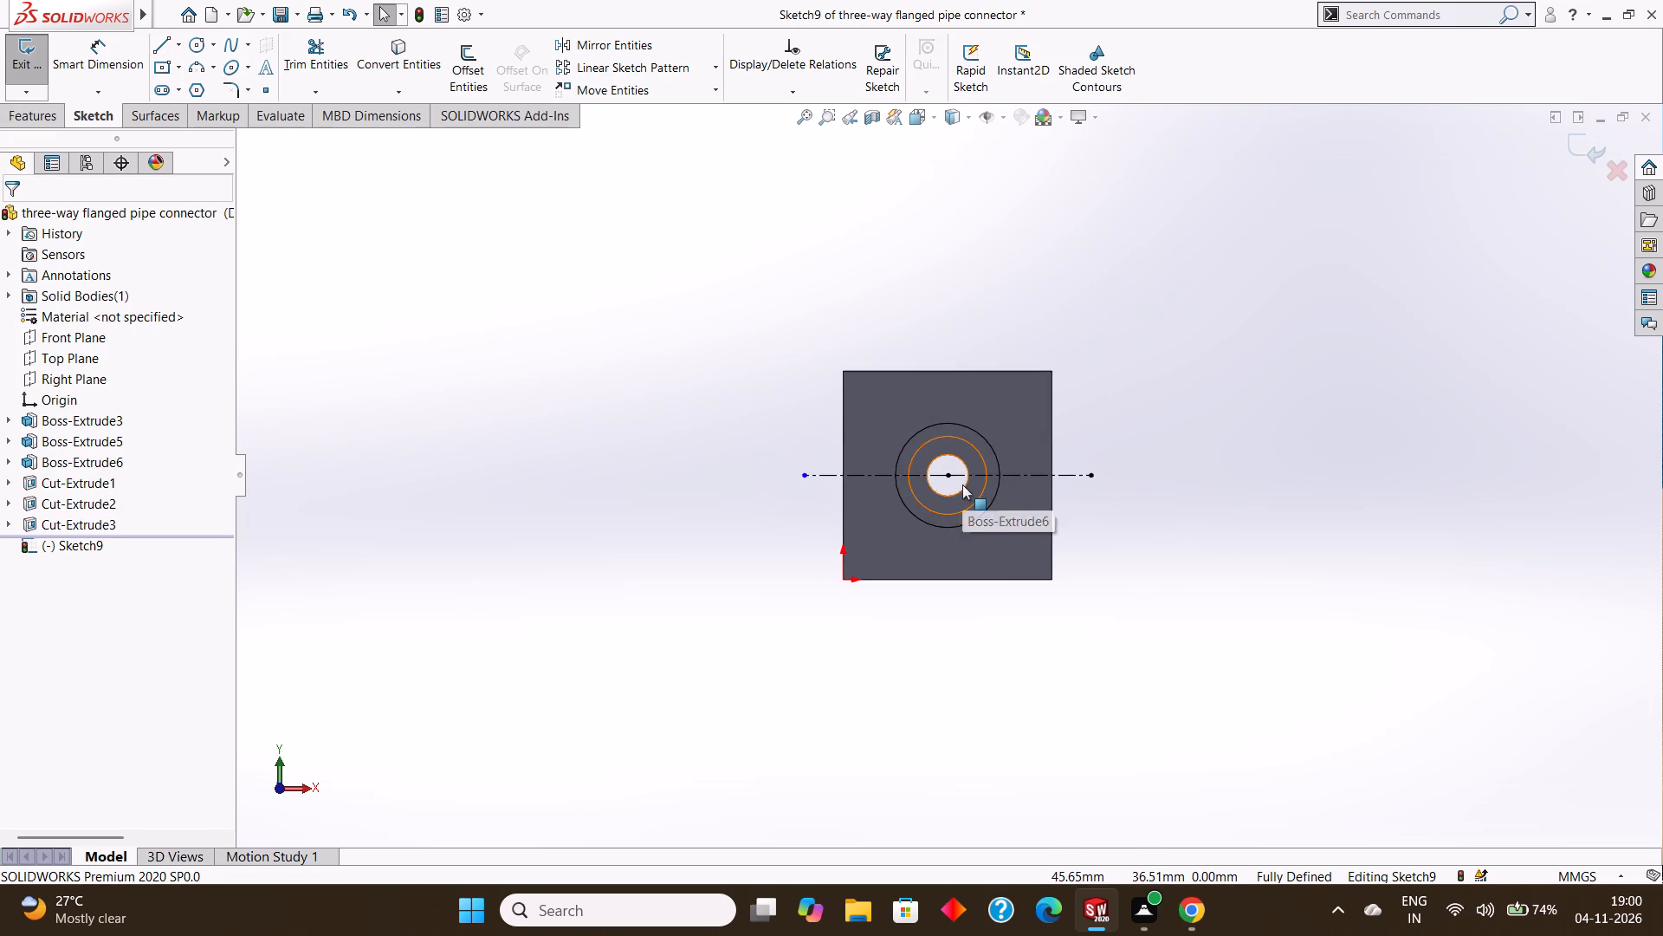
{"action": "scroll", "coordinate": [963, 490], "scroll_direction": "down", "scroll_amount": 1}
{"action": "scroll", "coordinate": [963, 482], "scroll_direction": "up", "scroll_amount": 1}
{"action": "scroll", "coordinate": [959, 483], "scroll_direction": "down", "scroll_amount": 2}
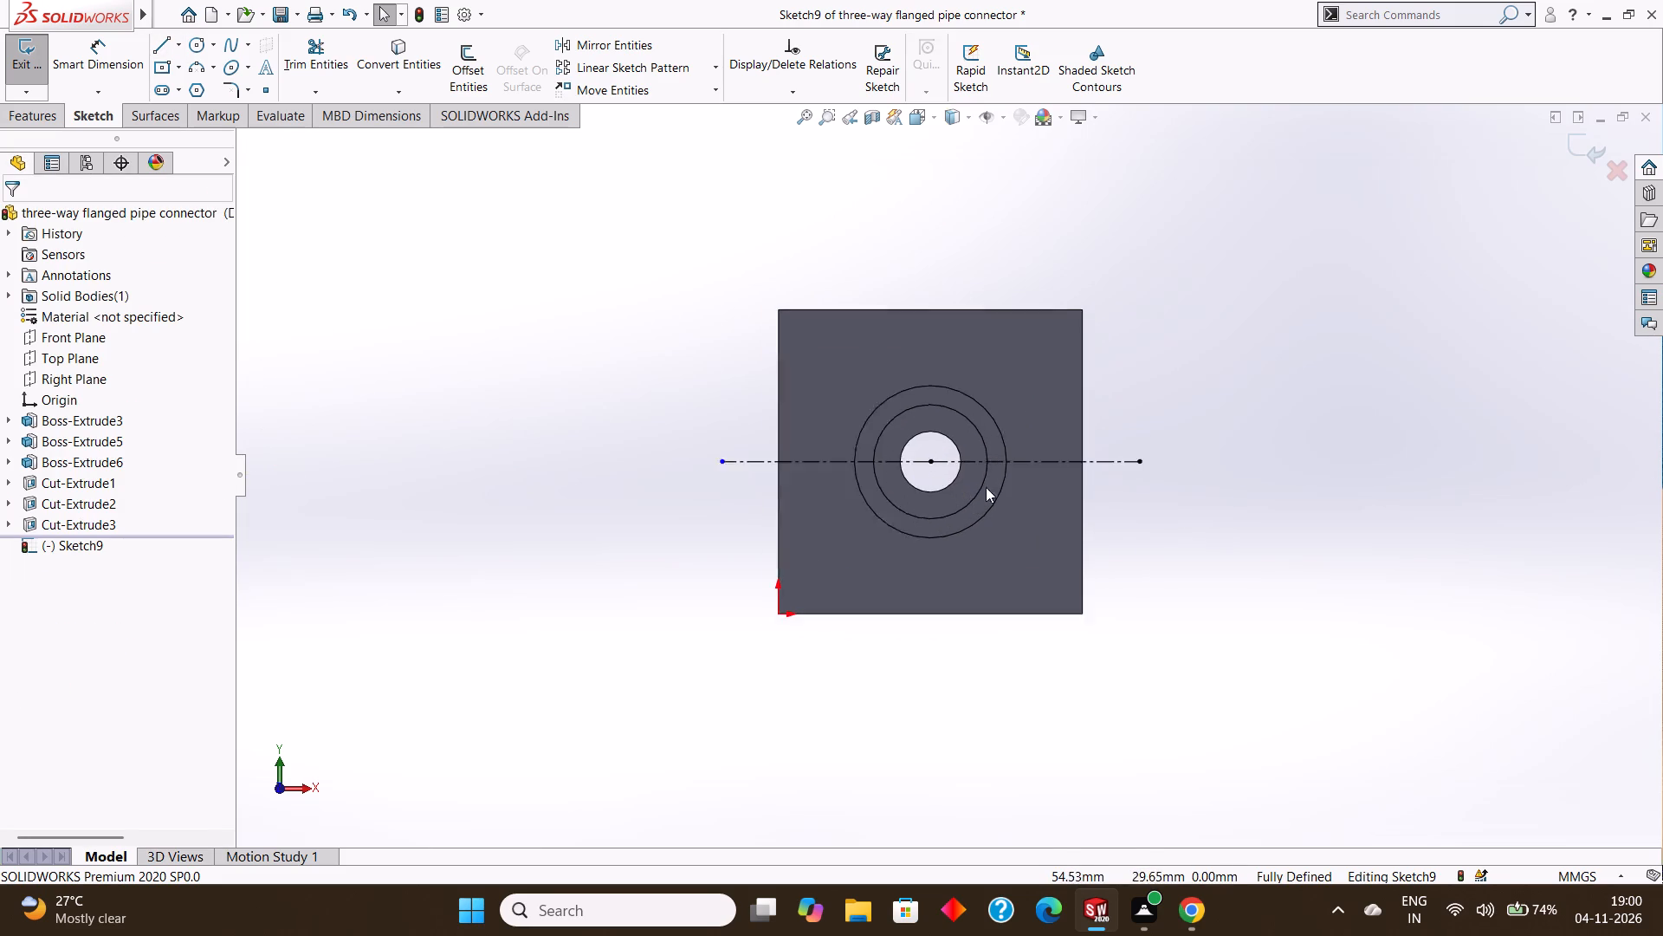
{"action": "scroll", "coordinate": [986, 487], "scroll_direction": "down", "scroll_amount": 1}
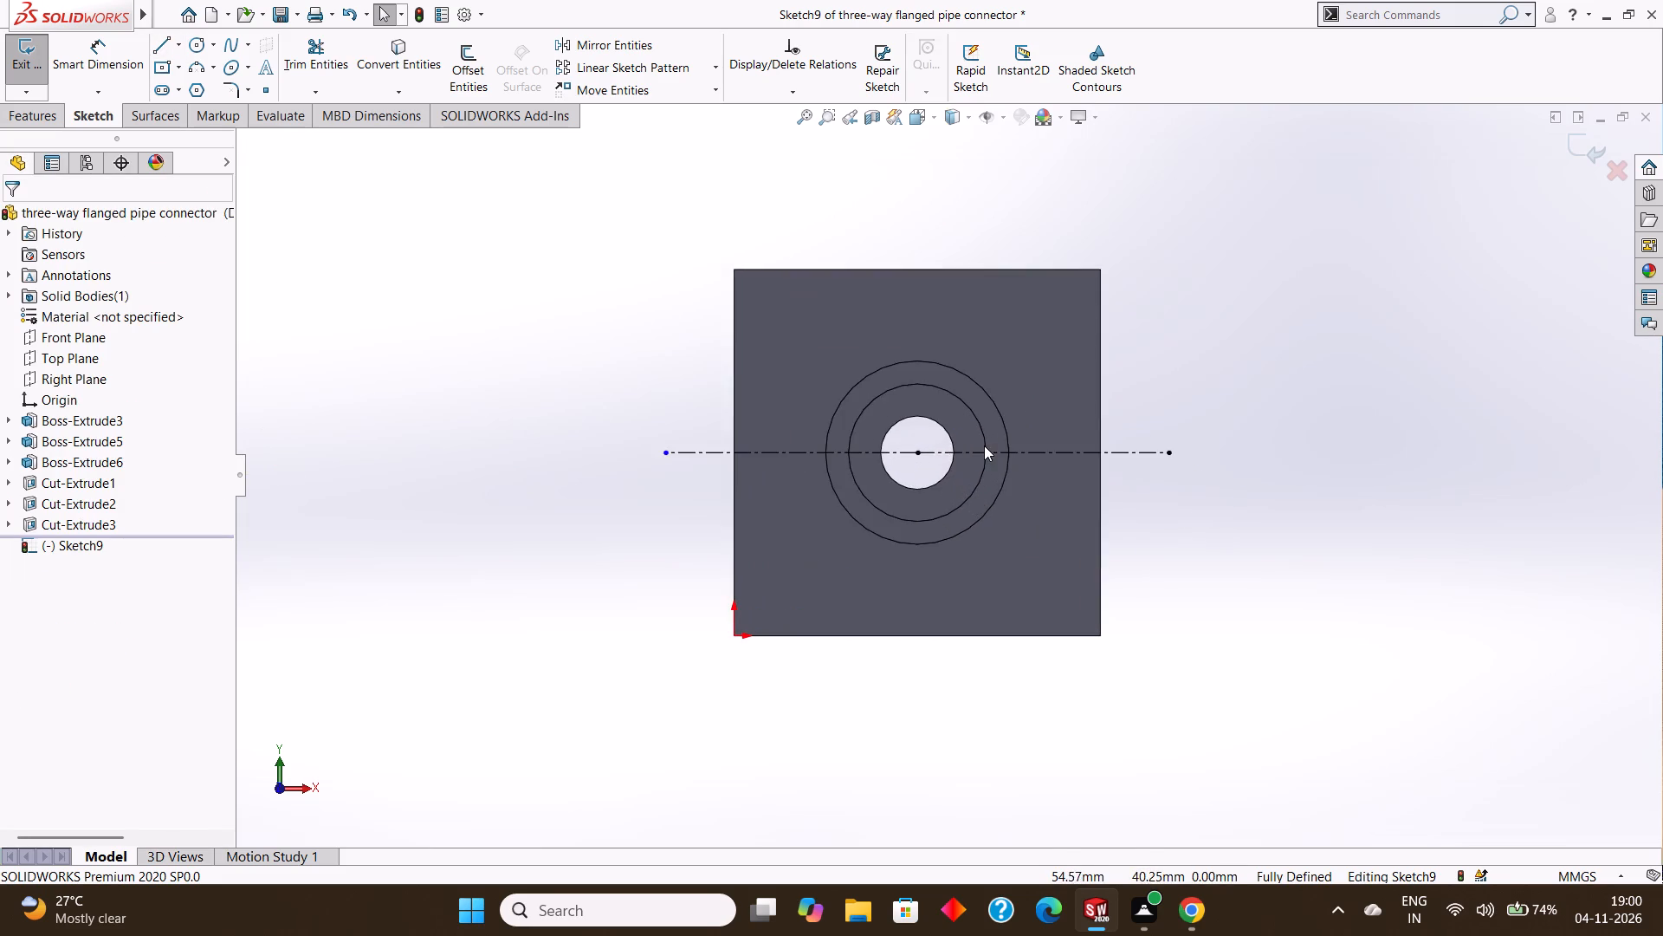
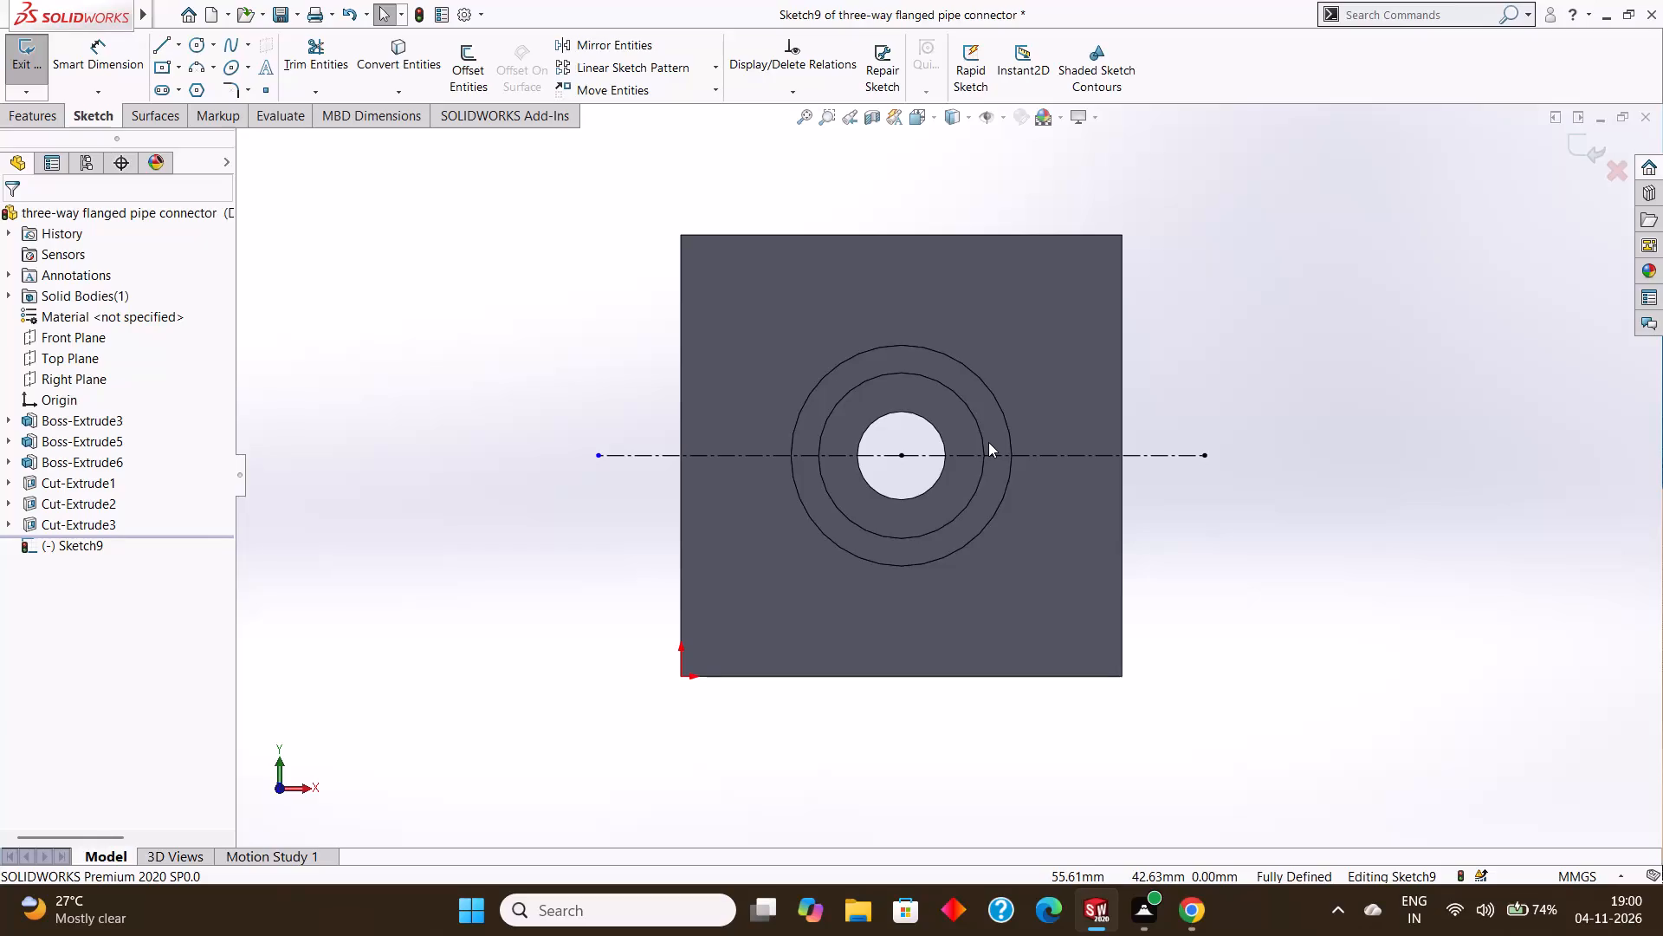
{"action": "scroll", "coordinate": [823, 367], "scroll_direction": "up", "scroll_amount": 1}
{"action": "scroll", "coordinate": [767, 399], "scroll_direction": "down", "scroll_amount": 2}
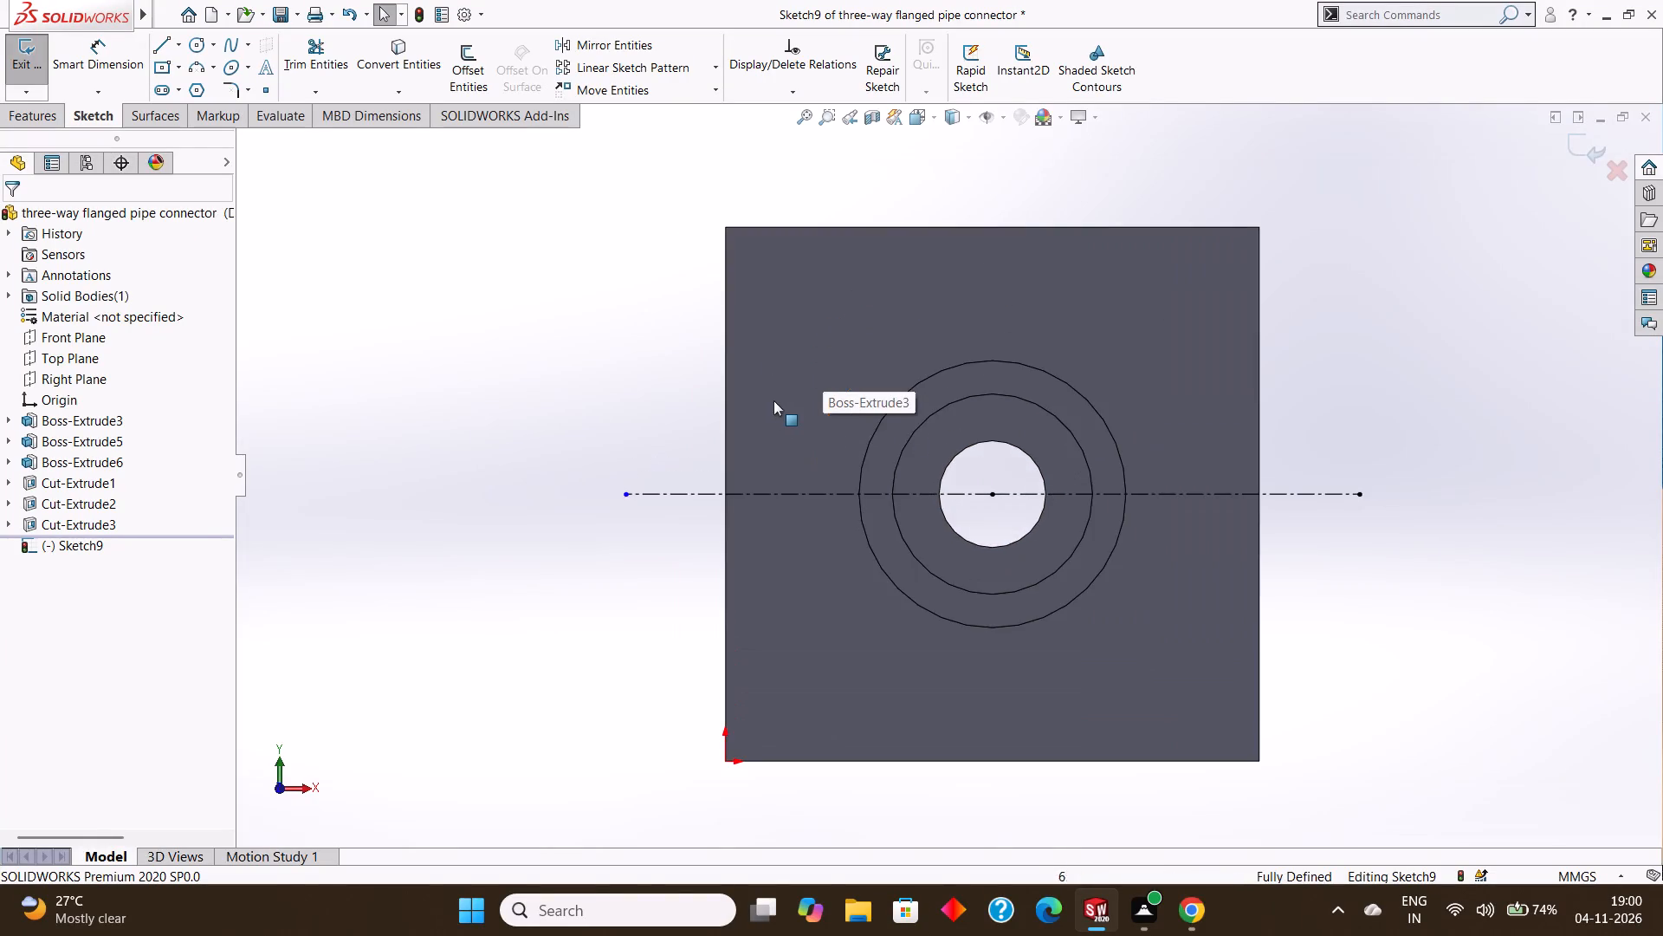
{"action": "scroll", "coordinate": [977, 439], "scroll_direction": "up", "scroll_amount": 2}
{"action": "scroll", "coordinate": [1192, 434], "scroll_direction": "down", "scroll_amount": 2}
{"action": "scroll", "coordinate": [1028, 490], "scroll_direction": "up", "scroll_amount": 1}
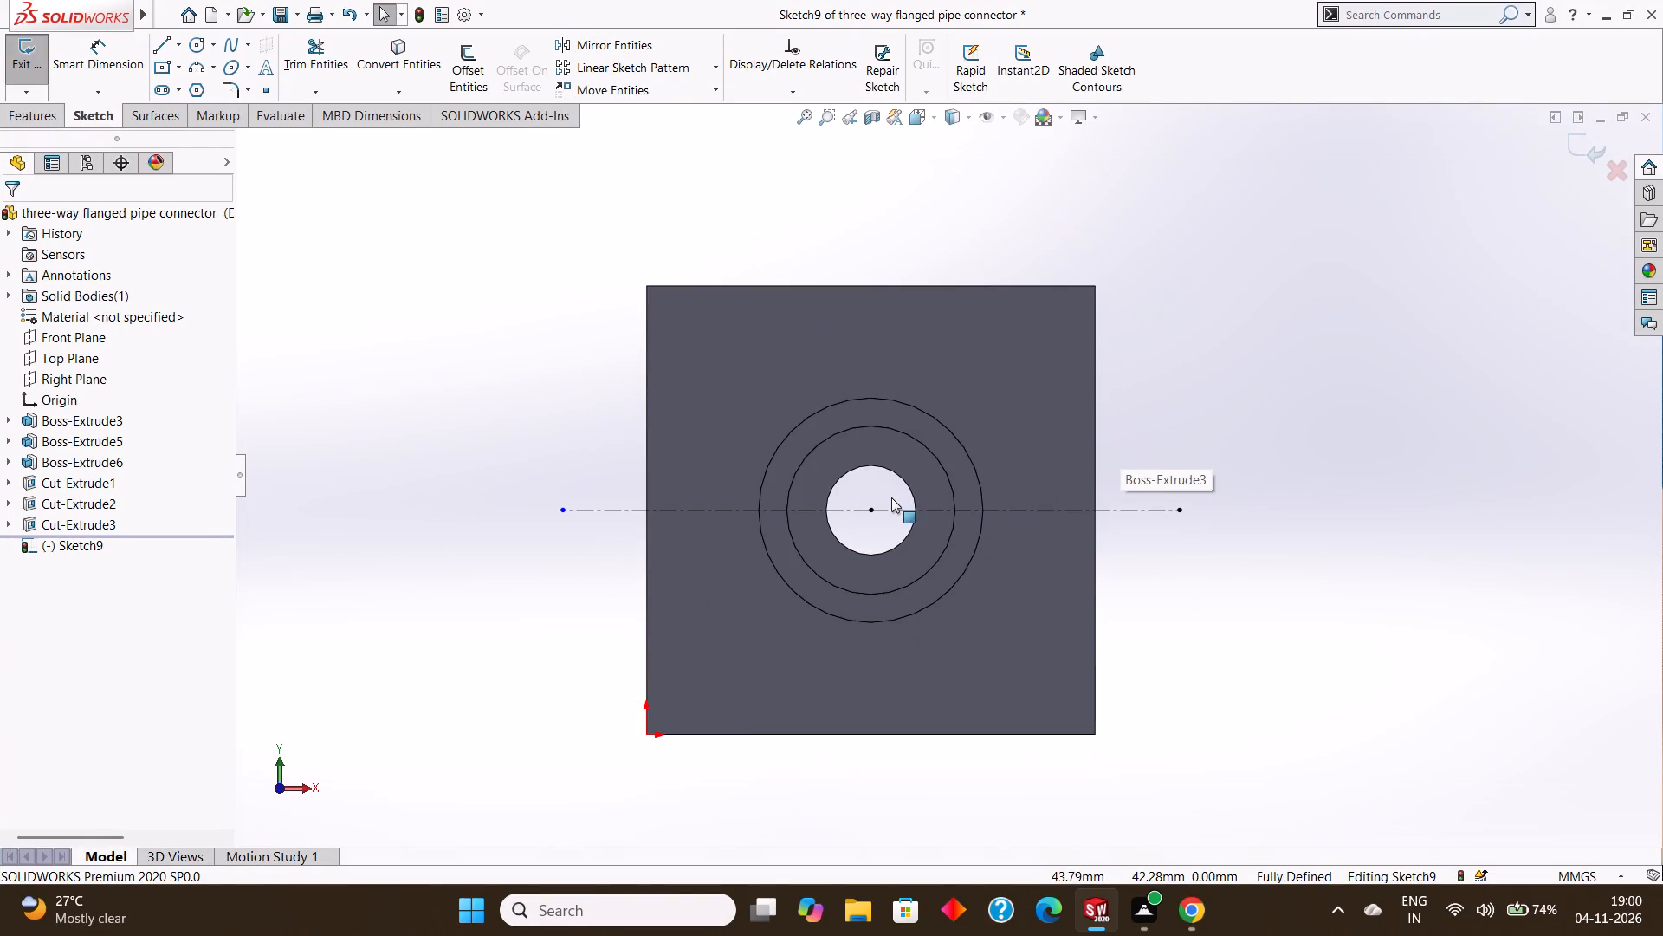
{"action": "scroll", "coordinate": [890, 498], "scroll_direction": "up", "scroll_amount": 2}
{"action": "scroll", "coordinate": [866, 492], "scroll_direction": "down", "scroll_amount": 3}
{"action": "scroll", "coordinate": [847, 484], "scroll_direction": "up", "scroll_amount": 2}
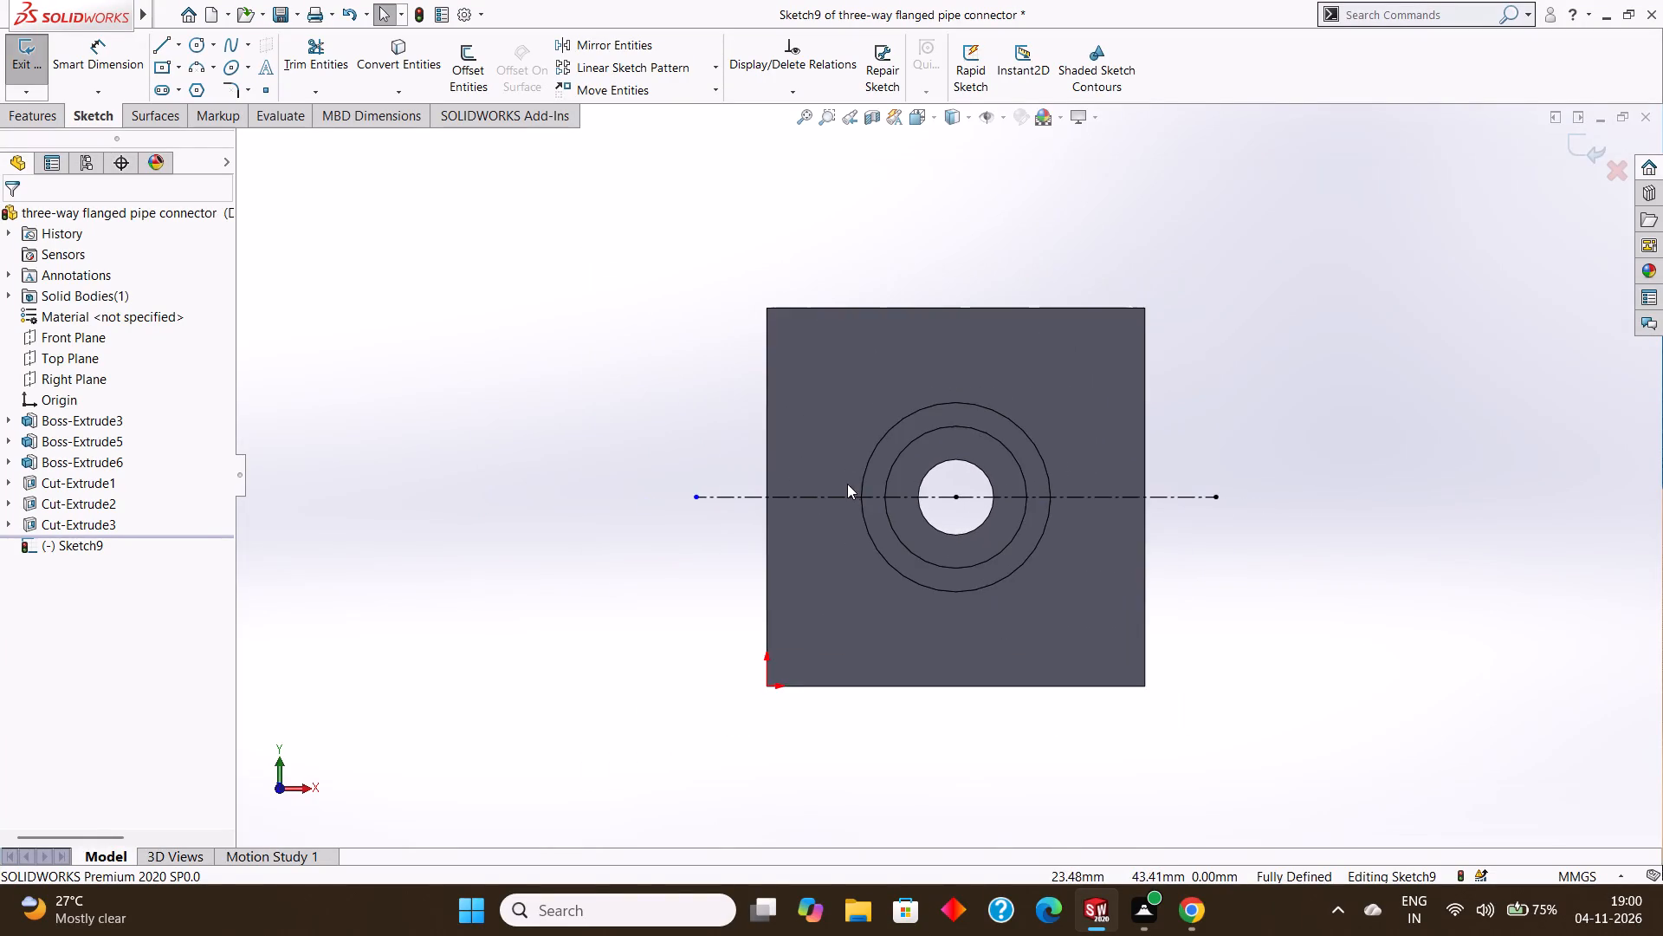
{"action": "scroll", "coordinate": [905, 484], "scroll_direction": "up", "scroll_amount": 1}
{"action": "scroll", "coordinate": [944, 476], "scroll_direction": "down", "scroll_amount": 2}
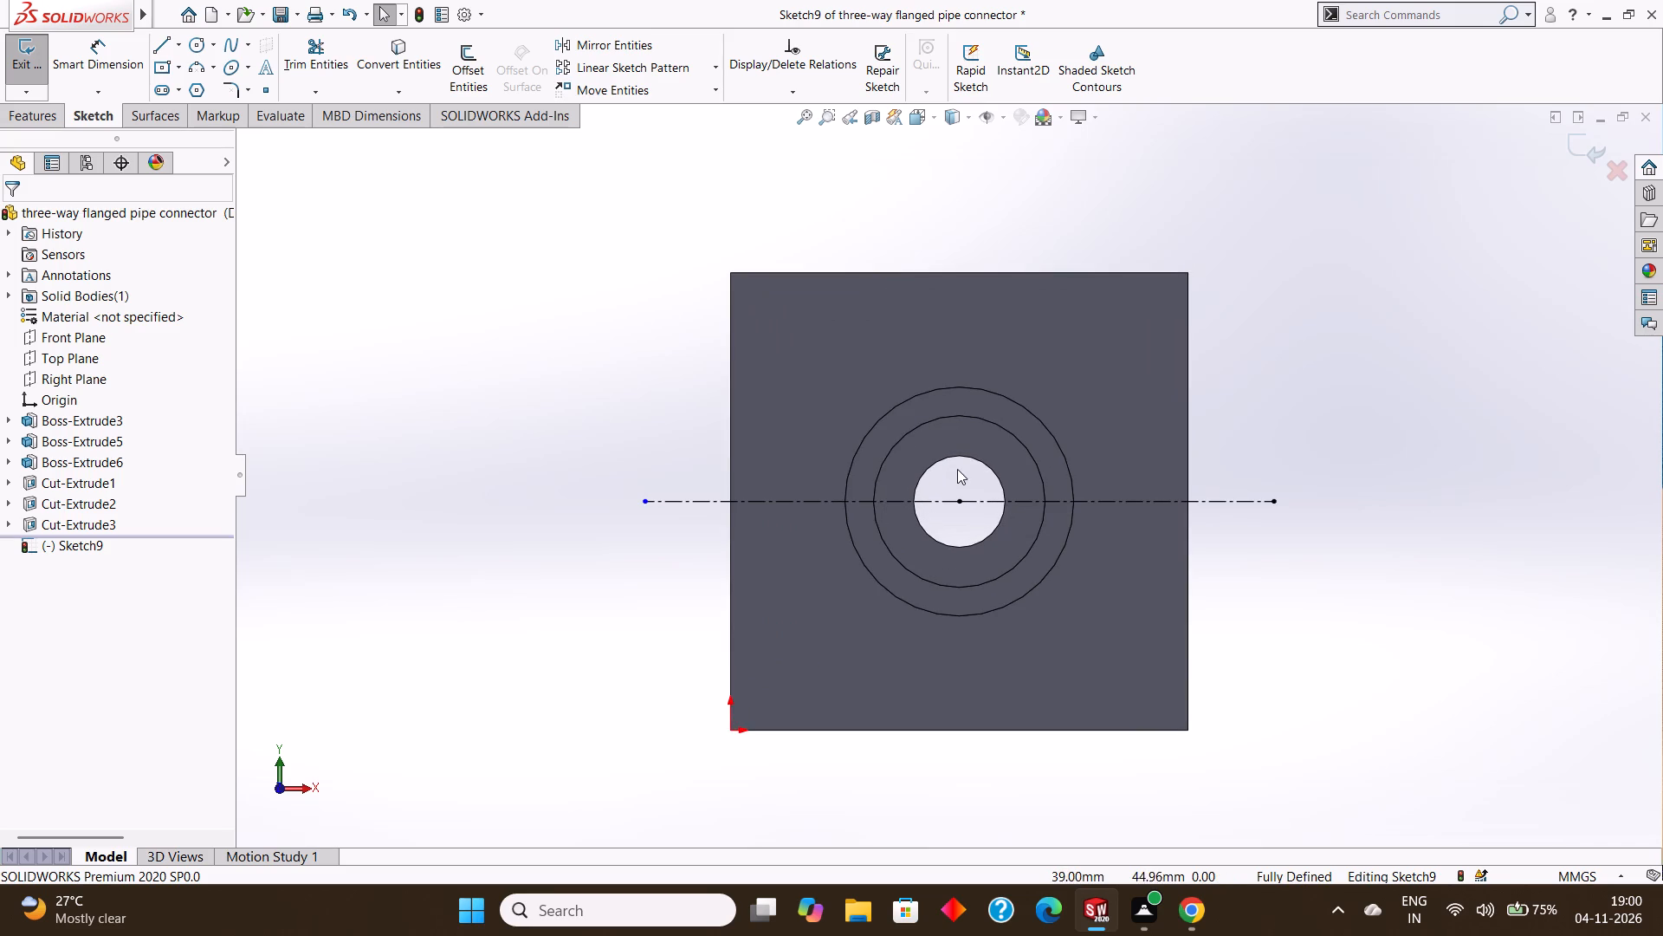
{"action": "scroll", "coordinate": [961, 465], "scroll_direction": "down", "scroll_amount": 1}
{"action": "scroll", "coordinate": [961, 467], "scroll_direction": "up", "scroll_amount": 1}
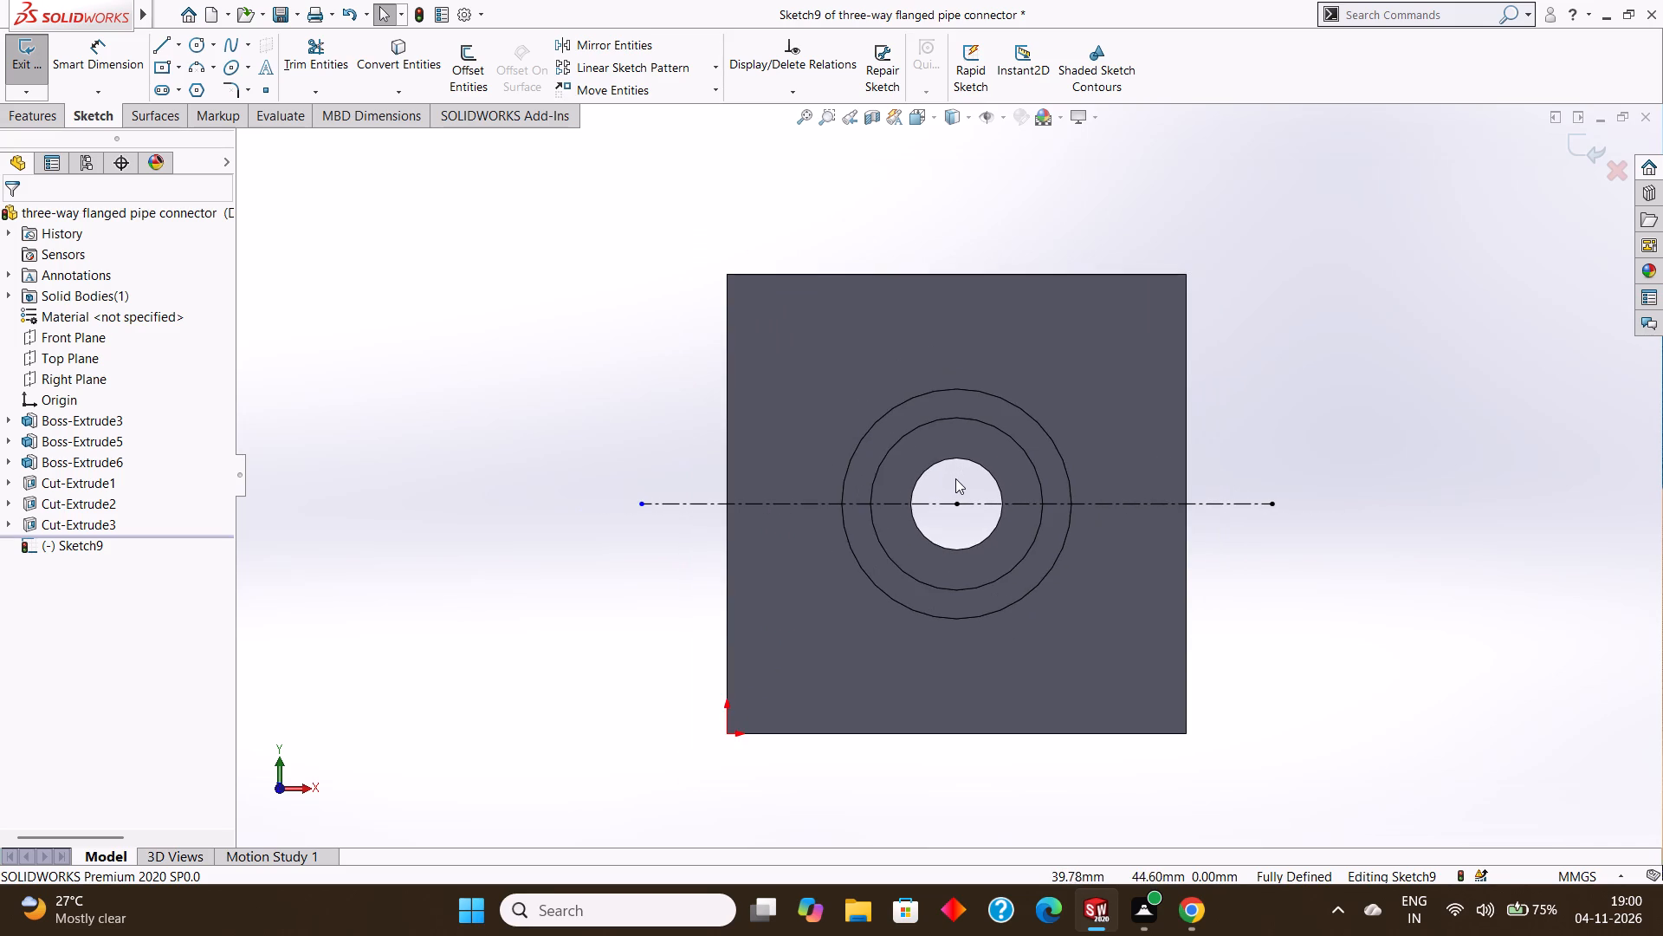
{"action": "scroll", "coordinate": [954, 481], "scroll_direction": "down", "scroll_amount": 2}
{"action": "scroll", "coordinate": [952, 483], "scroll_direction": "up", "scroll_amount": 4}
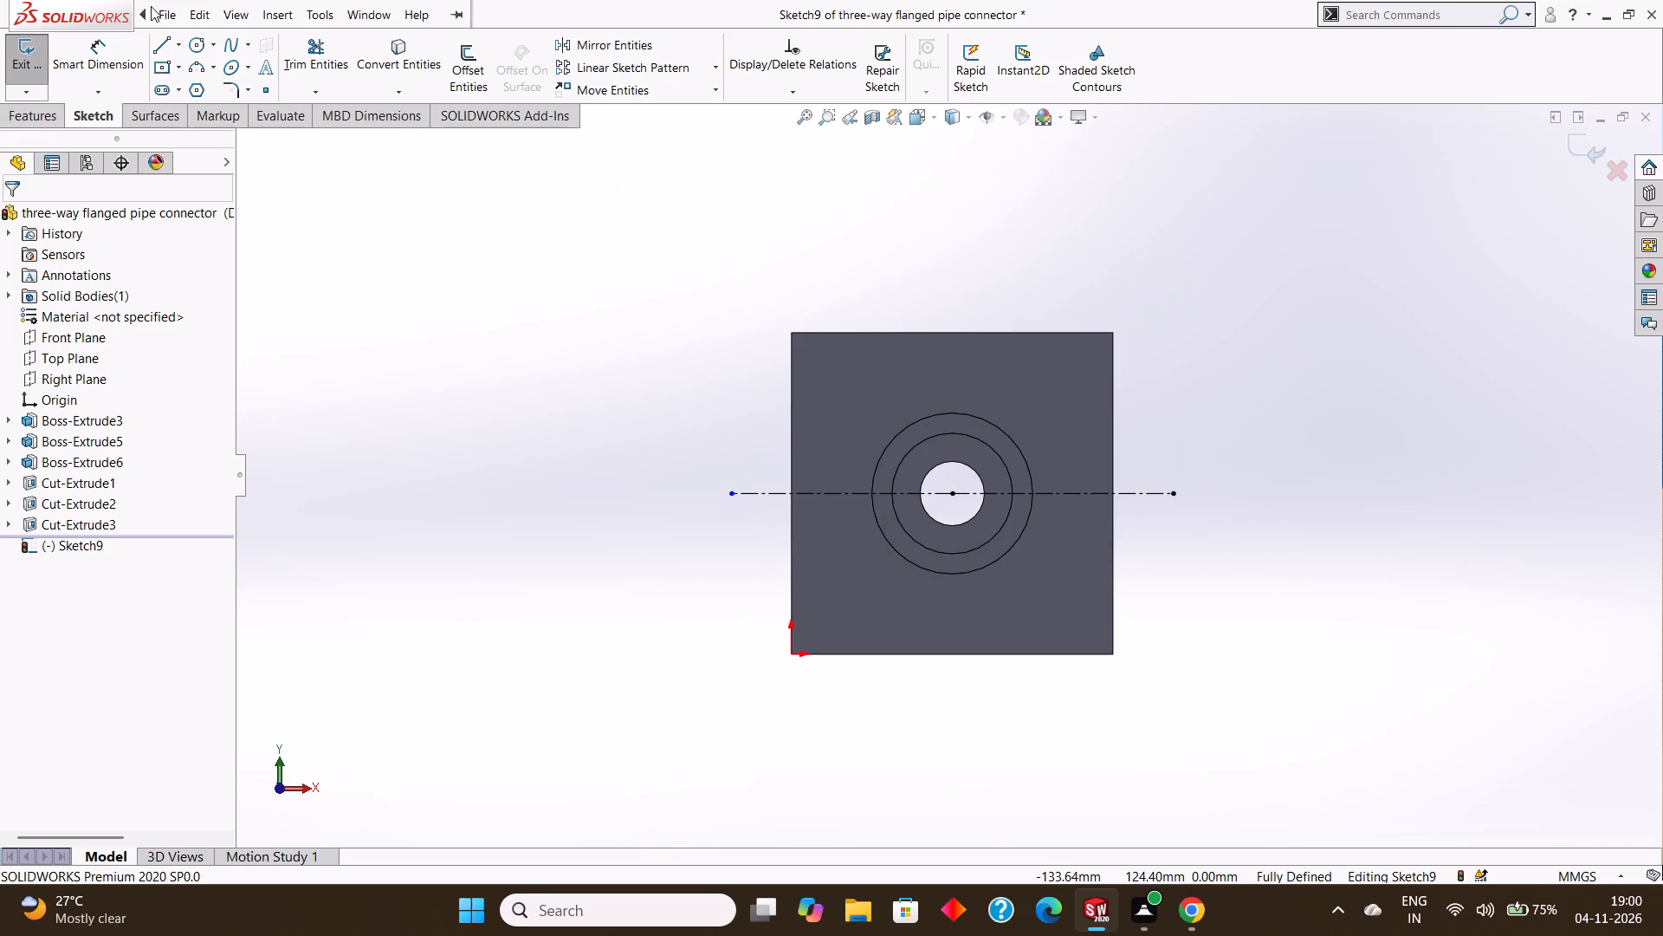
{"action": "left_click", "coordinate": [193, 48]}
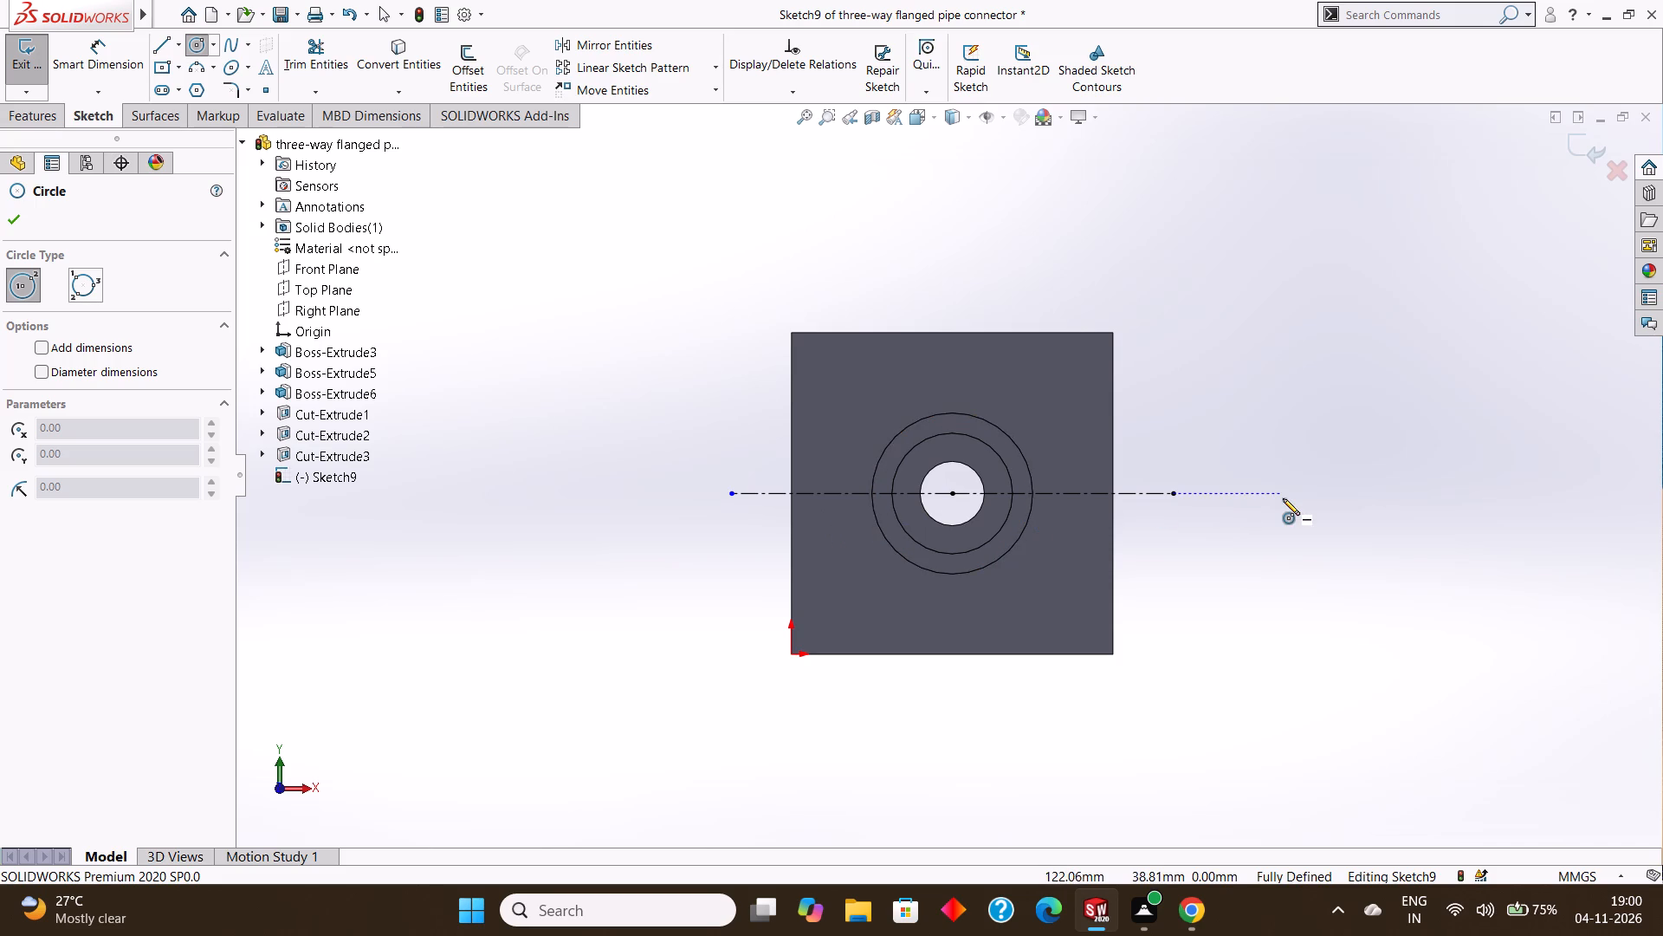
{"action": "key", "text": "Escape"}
Delete both horizontal centerlines from the sketch on the stepped cylinder's end face.
{"action": "middle_click_drag", "start_coordinate": [1297, 516], "coordinate": [1326, 393]}
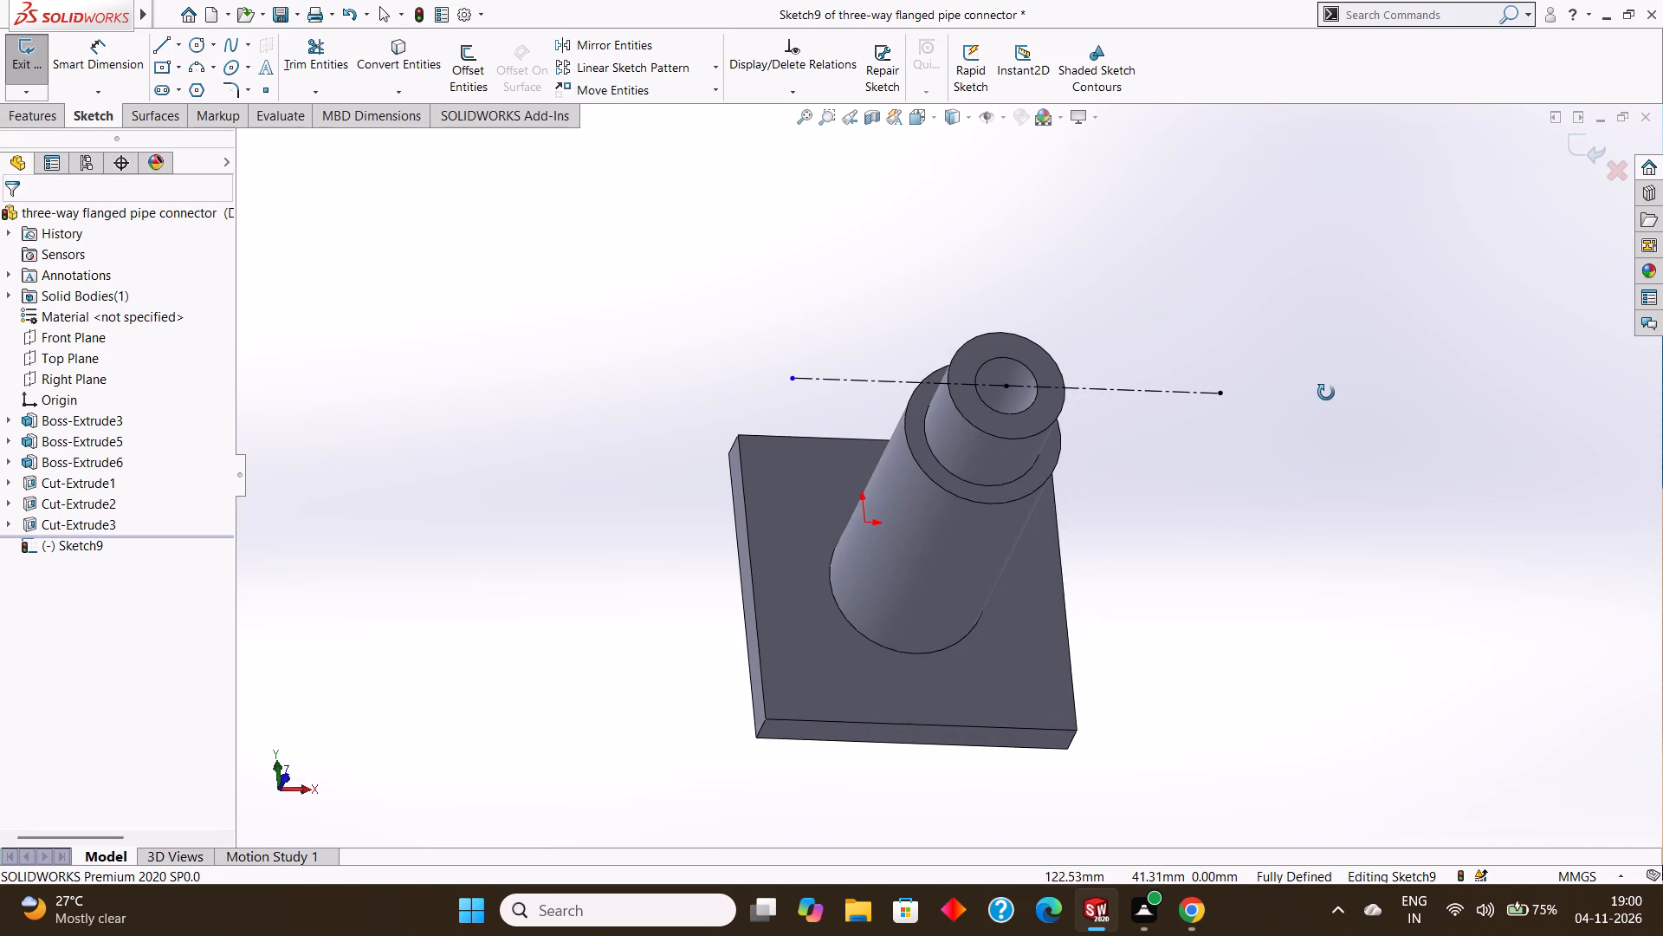
{"action": "middle_click_drag", "start_coordinate": [1326, 393], "coordinate": [1333, 395]}
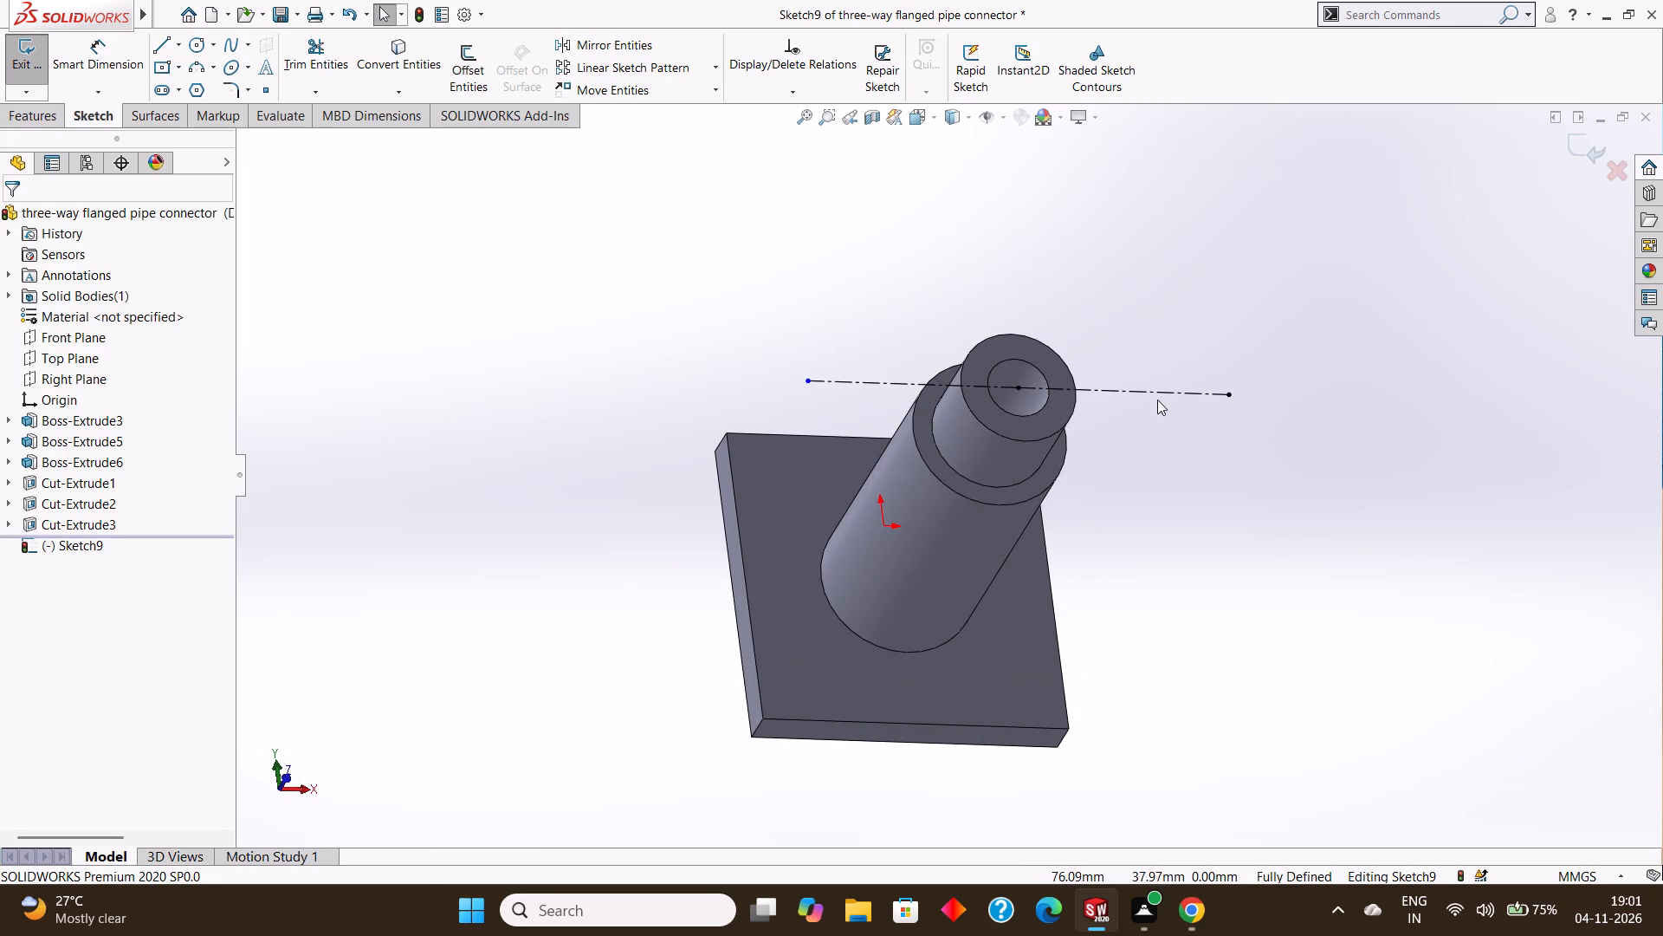
{"action": "right_click", "coordinate": [1155, 393]}
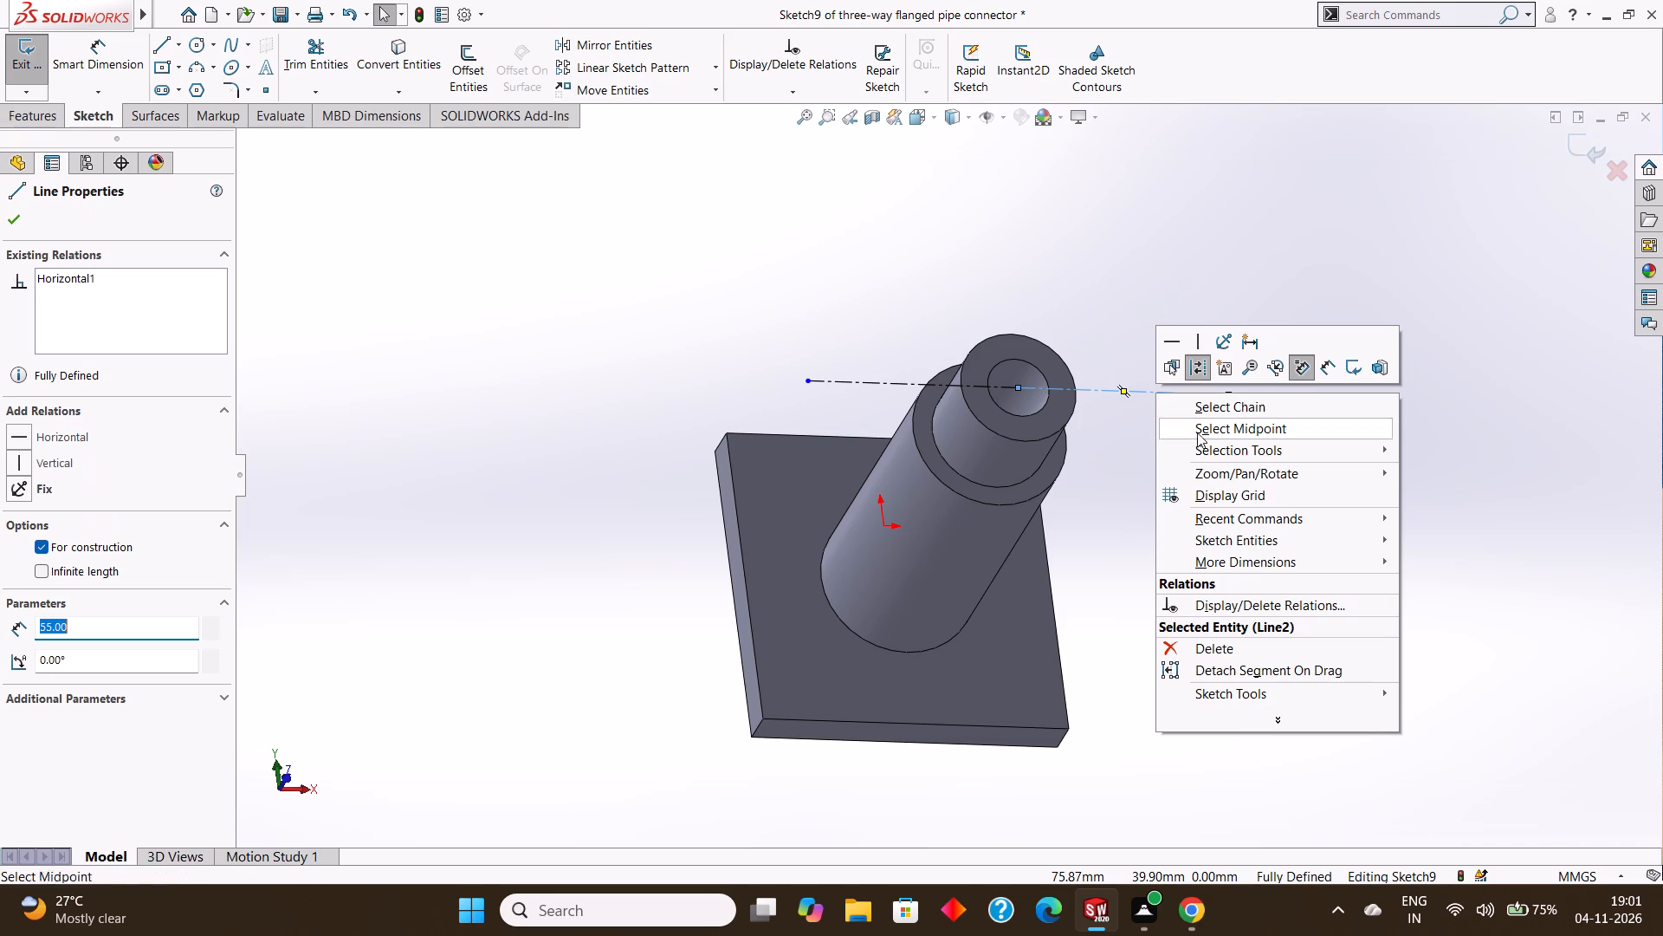
{"action": "left_click", "coordinate": [1212, 644]}
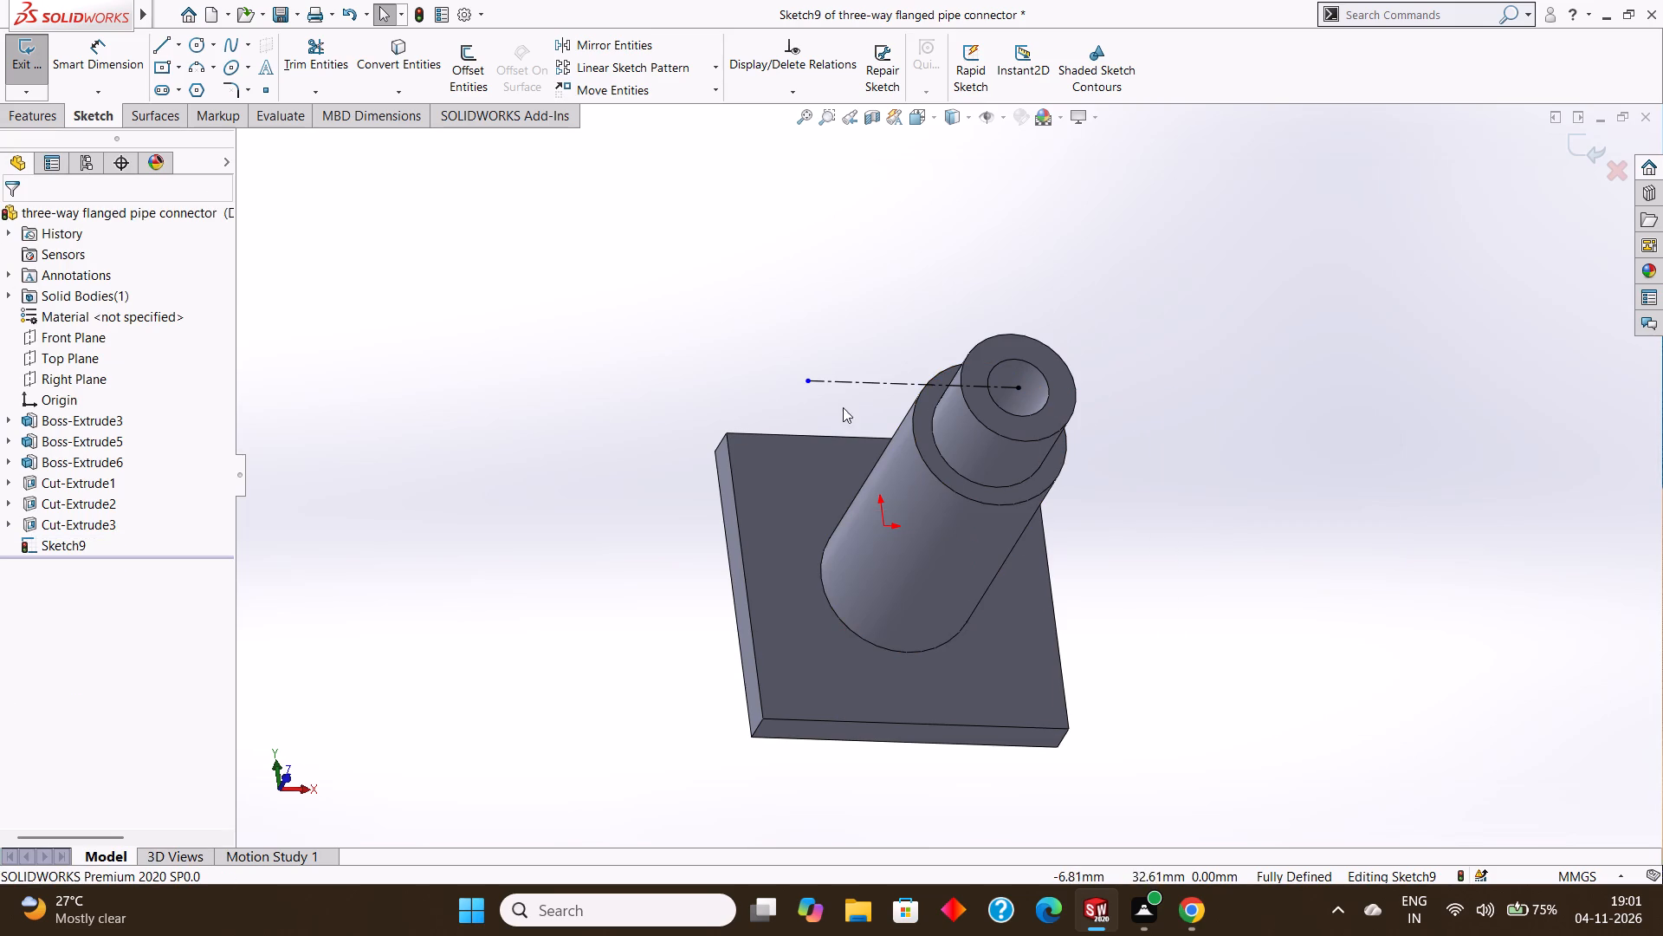
{"action": "right_click", "coordinate": [842, 385]}
{"action": "left_click", "coordinate": [943, 616]}
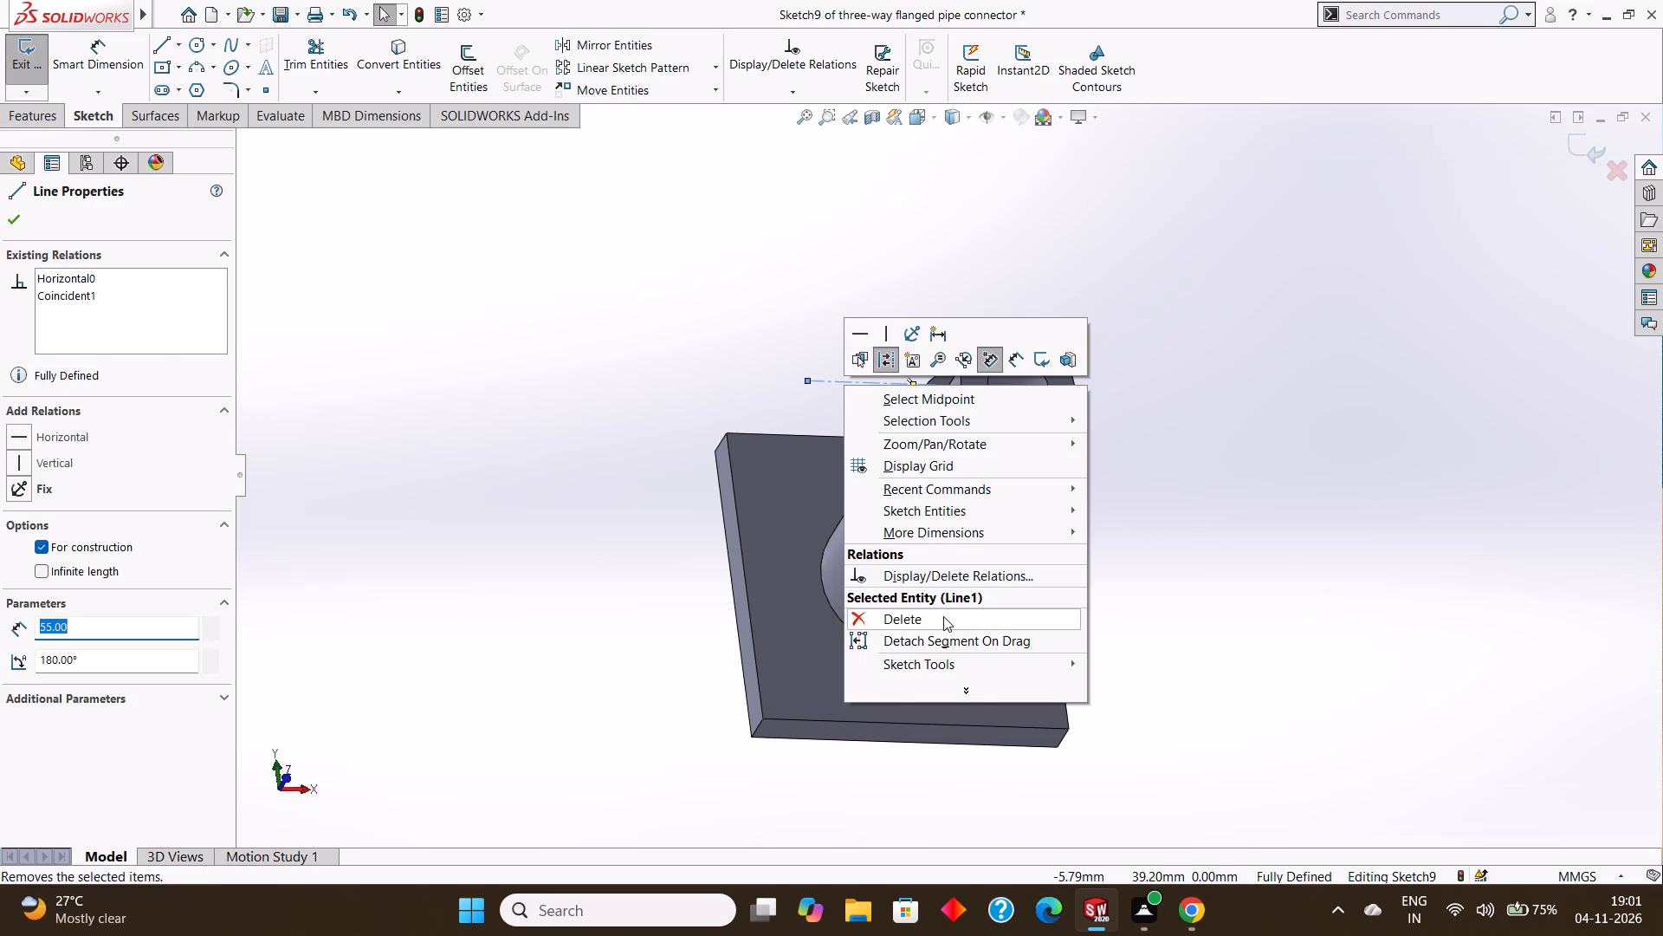
Examine the square flange and the stepped cylinder from several angles.
{"action": "middle_click_drag", "start_coordinate": [1116, 484], "coordinate": [1116, 438]}
{"action": "middle_click_drag", "start_coordinate": [1146, 439], "coordinate": [1139, 432]}
{"action": "middle_click_drag", "start_coordinate": [1139, 443], "coordinate": [1139, 439]}
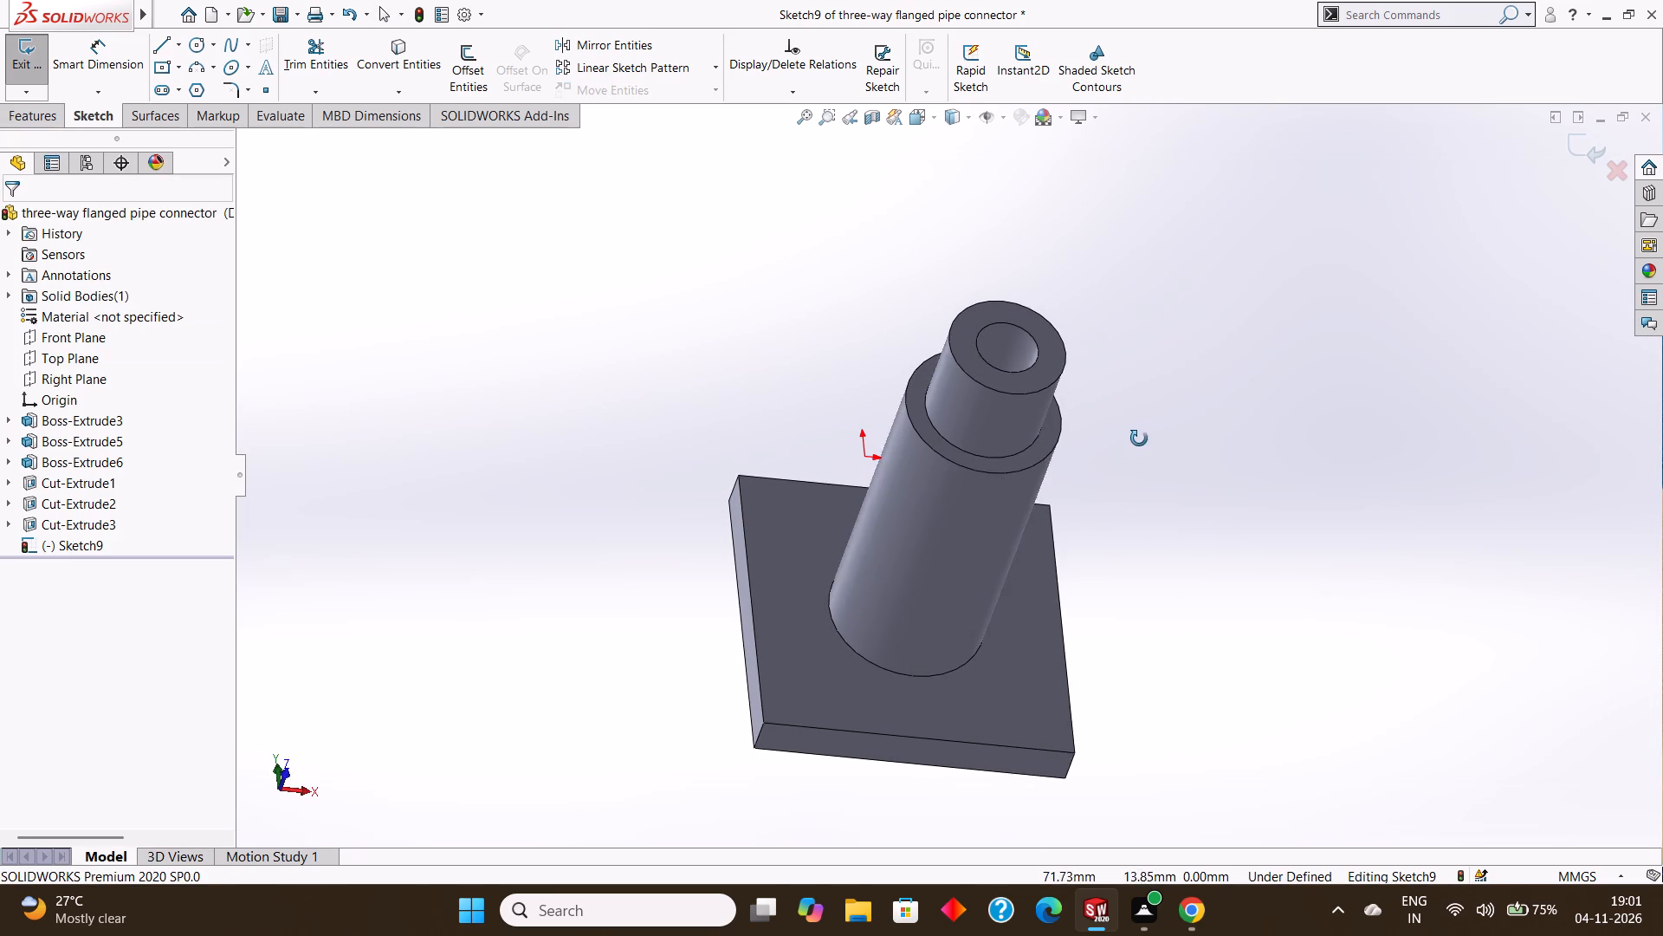
{"action": "middle_click_drag", "start_coordinate": [1139, 439], "coordinate": [1141, 432]}
{"action": "middle_click_drag", "start_coordinate": [1134, 426], "coordinate": [1137, 393]}
{"action": "scroll", "coordinate": [1139, 393], "scroll_direction": "up", "scroll_amount": 1}
{"action": "middle_click_drag", "start_coordinate": [1139, 393], "coordinate": [1147, 419]}
{"action": "middle_click_drag", "start_coordinate": [1146, 414], "coordinate": [1136, 403]}
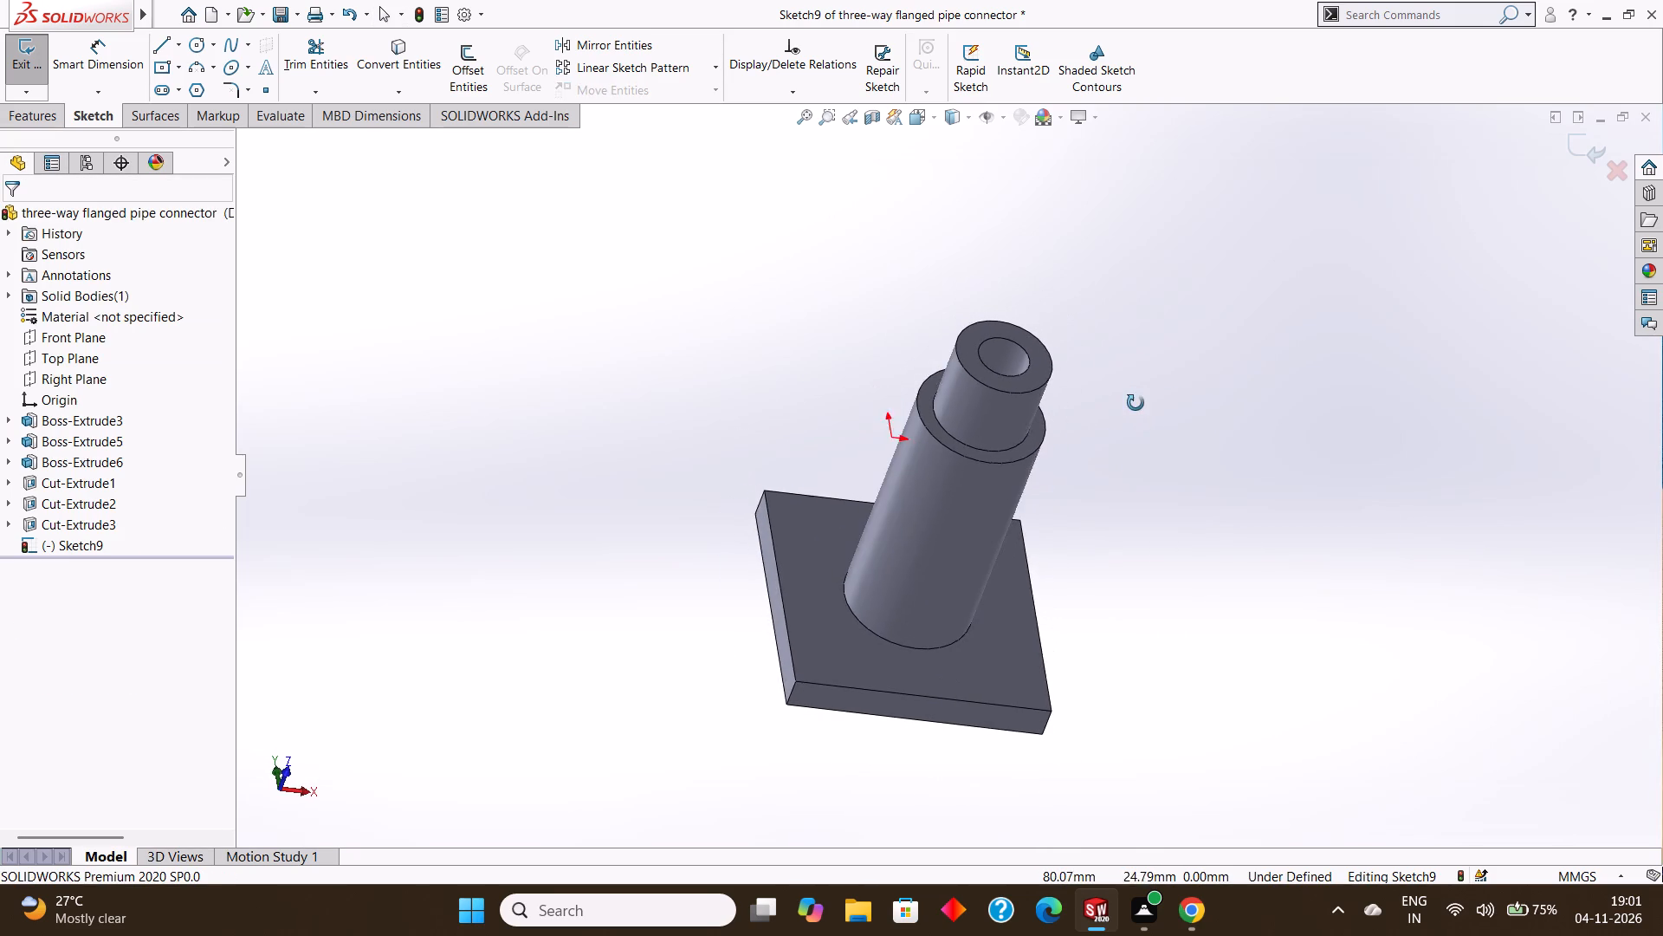
{"action": "middle_click_drag", "start_coordinate": [1136, 403], "coordinate": [1133, 394]}
{"action": "middle_click_drag", "start_coordinate": [1133, 394], "coordinate": [1130, 402]}
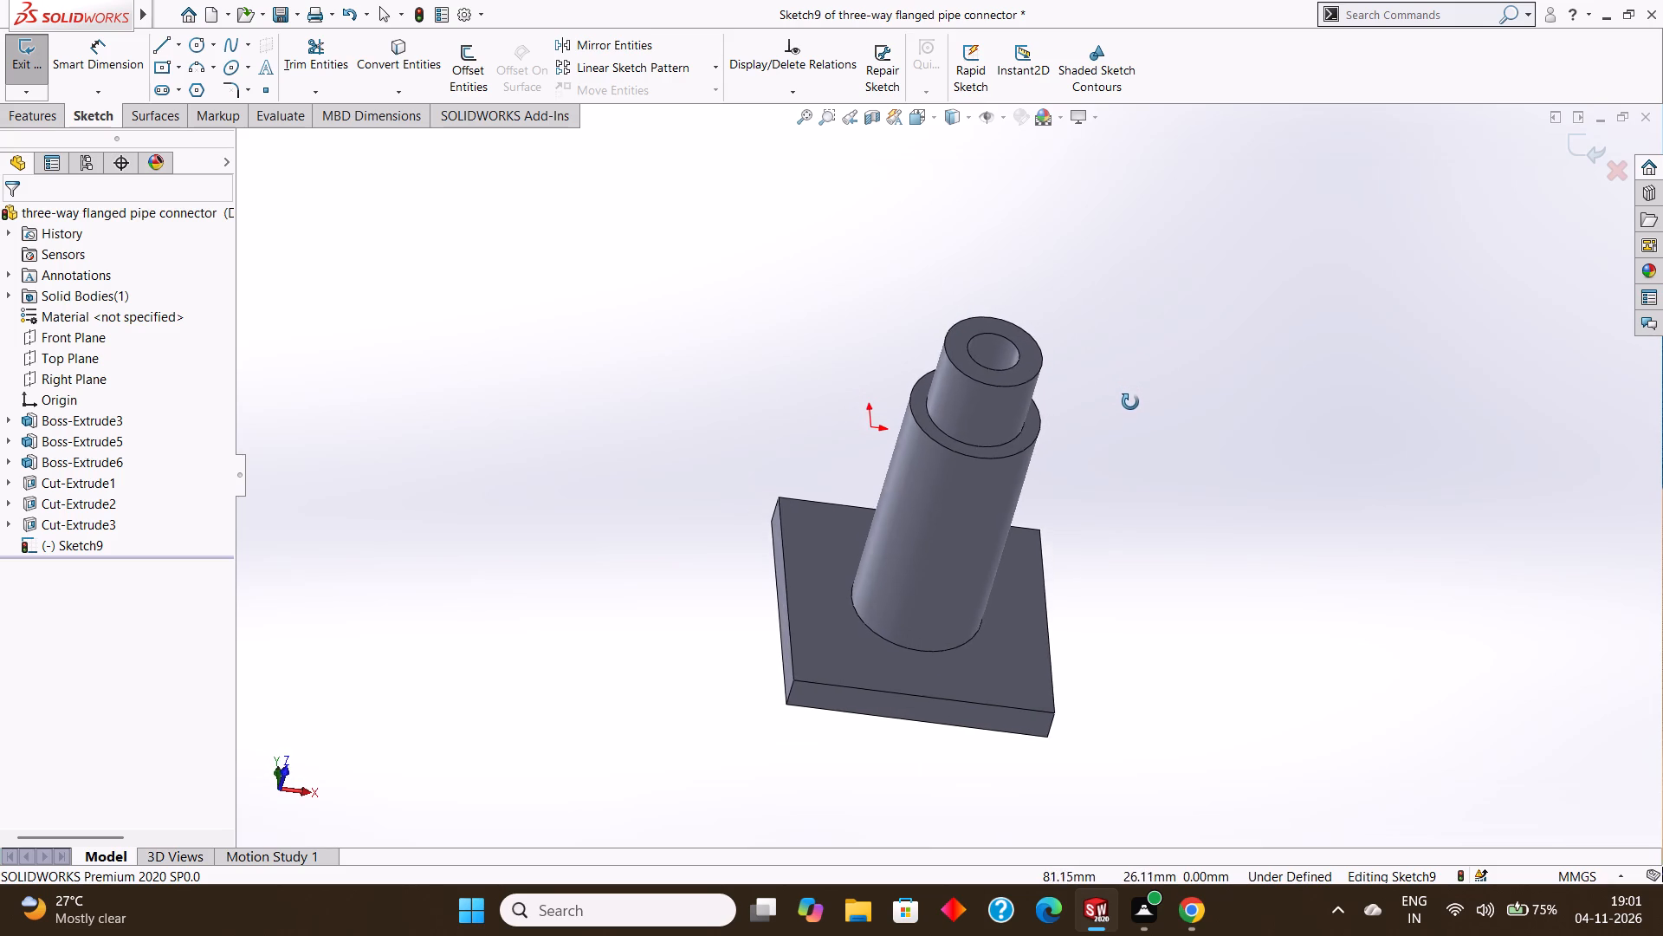
{"action": "middle_click_drag", "start_coordinate": [1130, 402], "coordinate": [1137, 426]}
{"action": "middle_click_drag", "start_coordinate": [1116, 426], "coordinate": [1073, 419]}
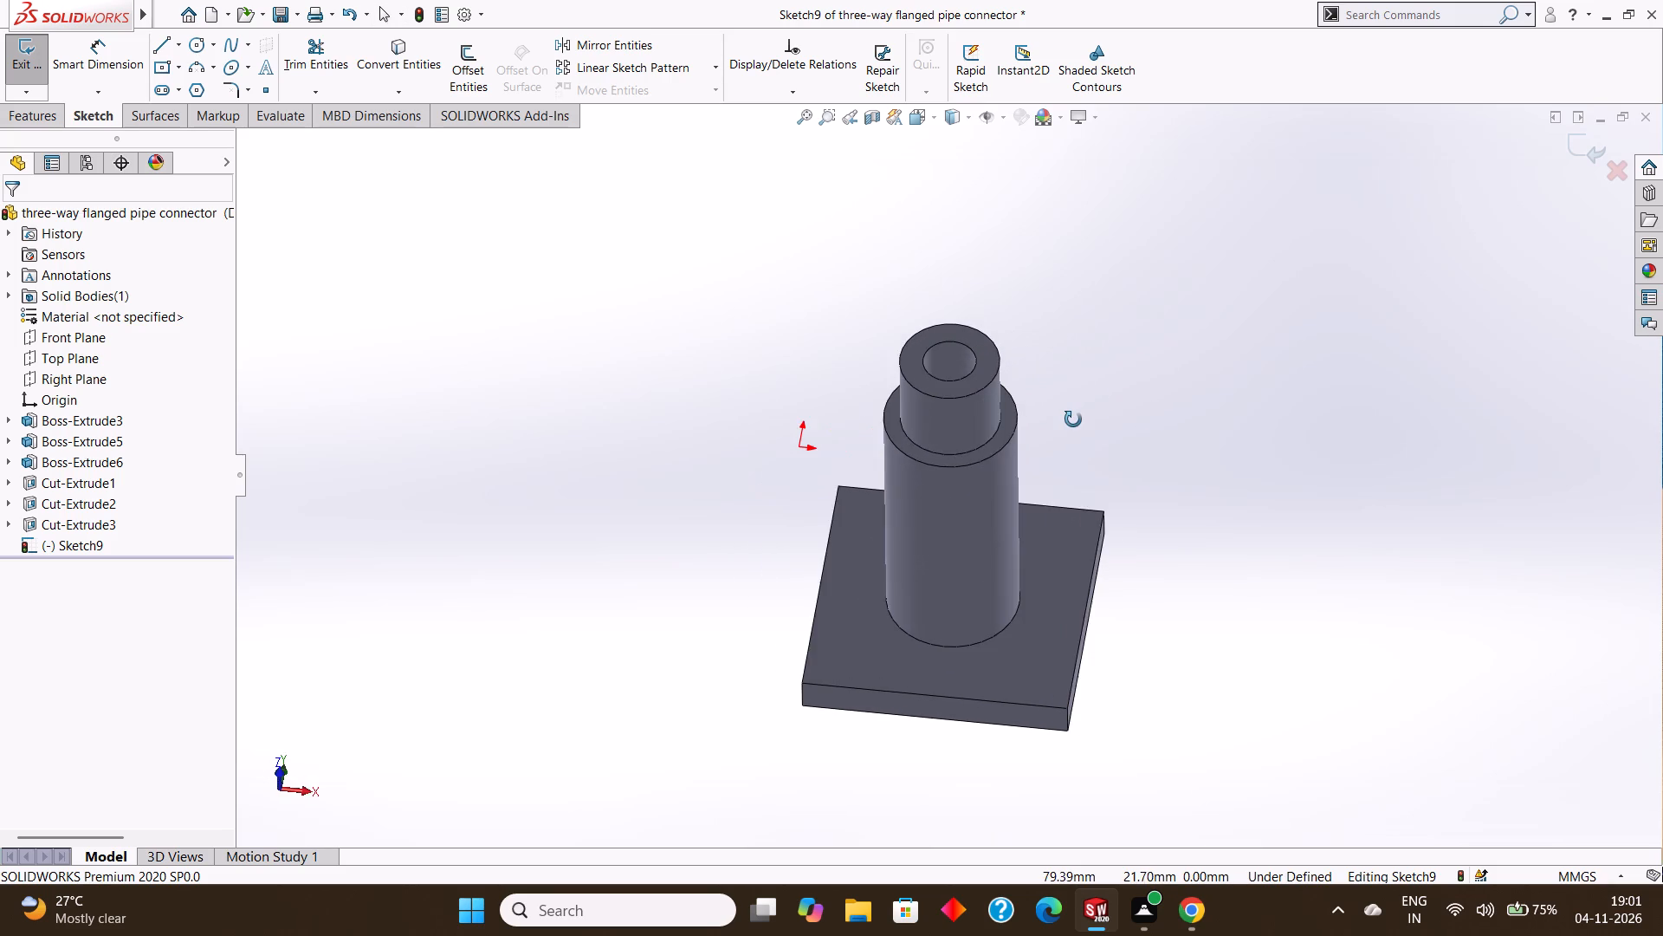
{"action": "middle_click_drag", "start_coordinate": [1073, 419], "coordinate": [1101, 413]}
Exit the empty sketch on the stepped cylinder's end face.
{"action": "left_click", "coordinate": [725, 316]}
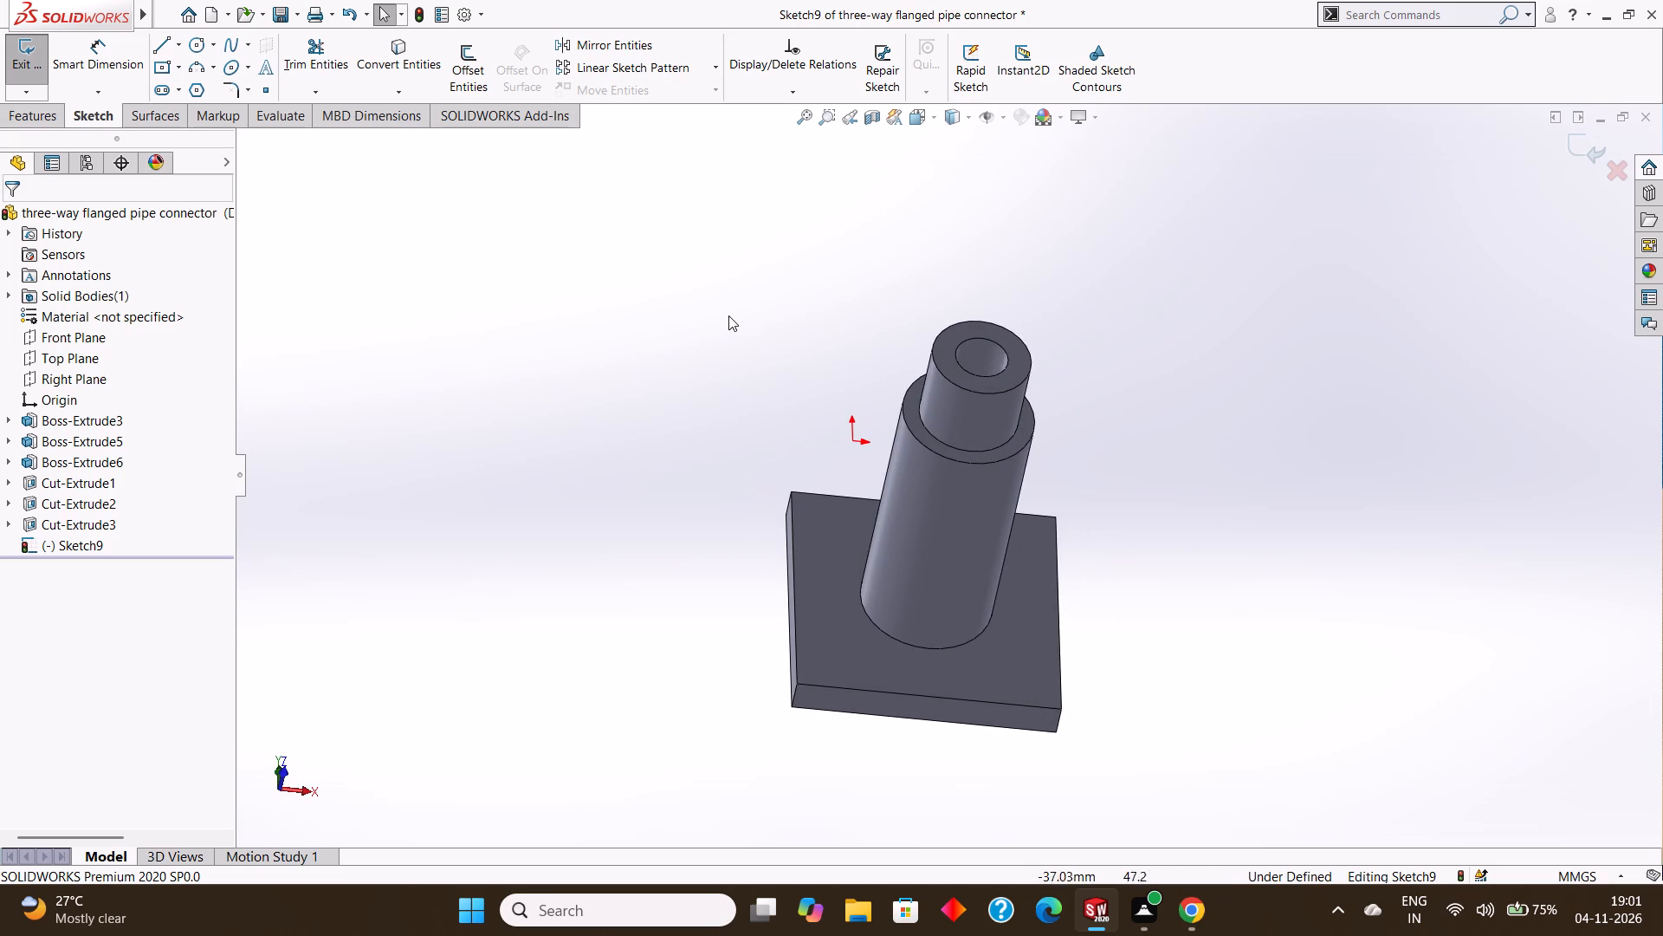
{"action": "middle_click", "coordinate": [763, 307]}
{"action": "left_click", "coordinate": [13, 57]}
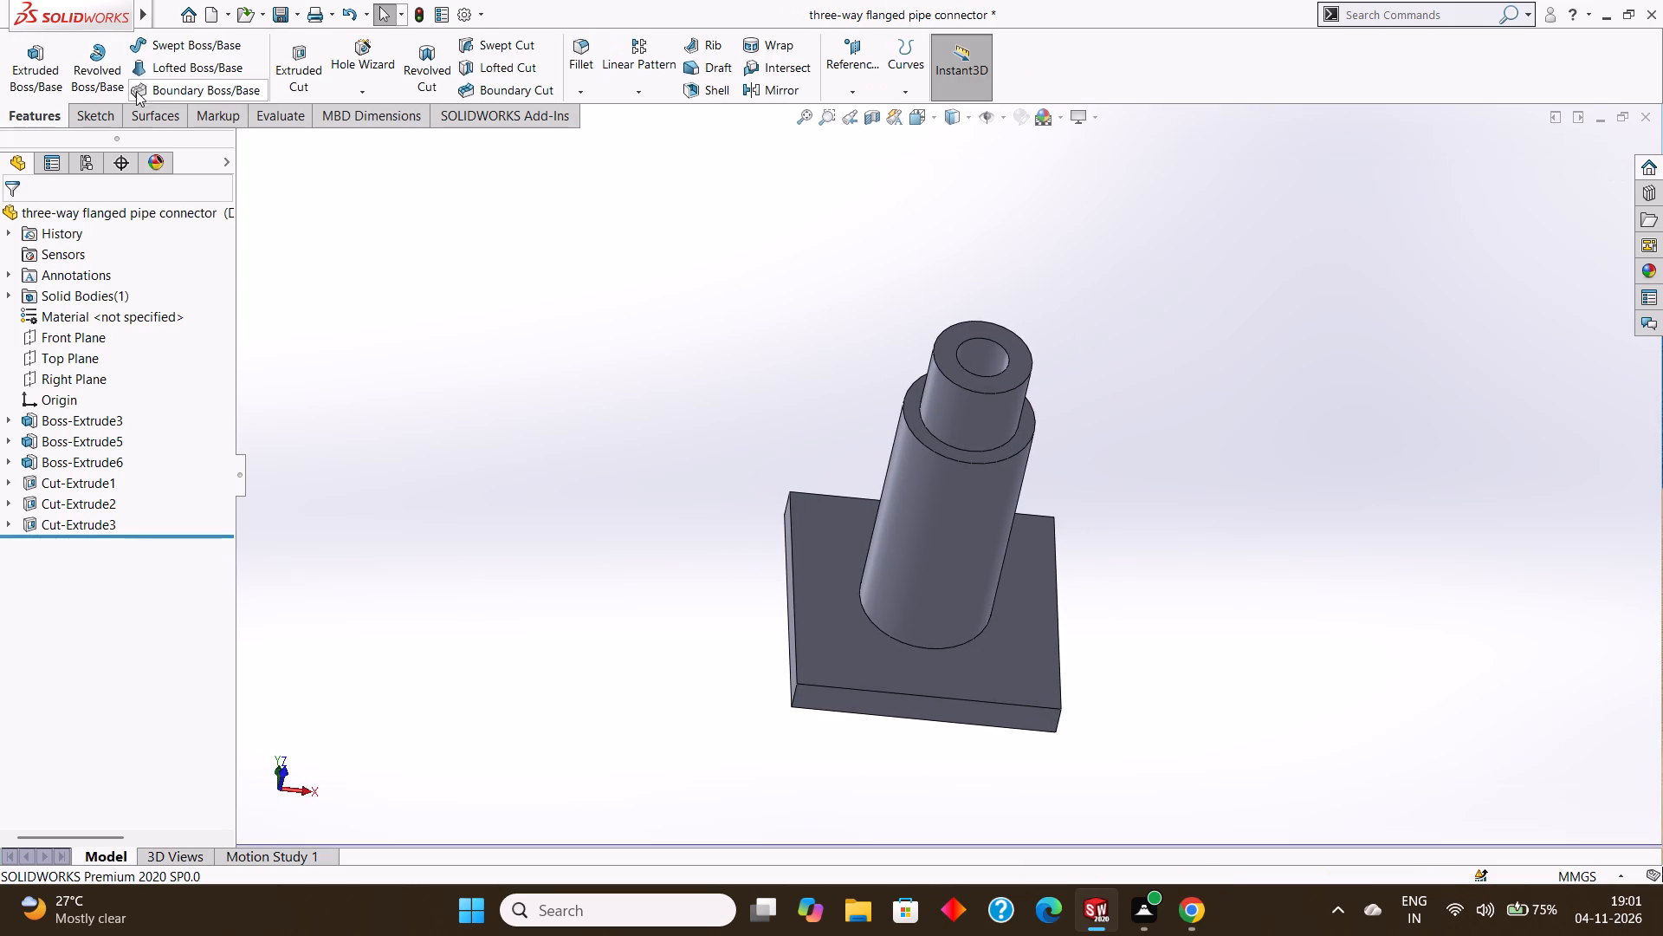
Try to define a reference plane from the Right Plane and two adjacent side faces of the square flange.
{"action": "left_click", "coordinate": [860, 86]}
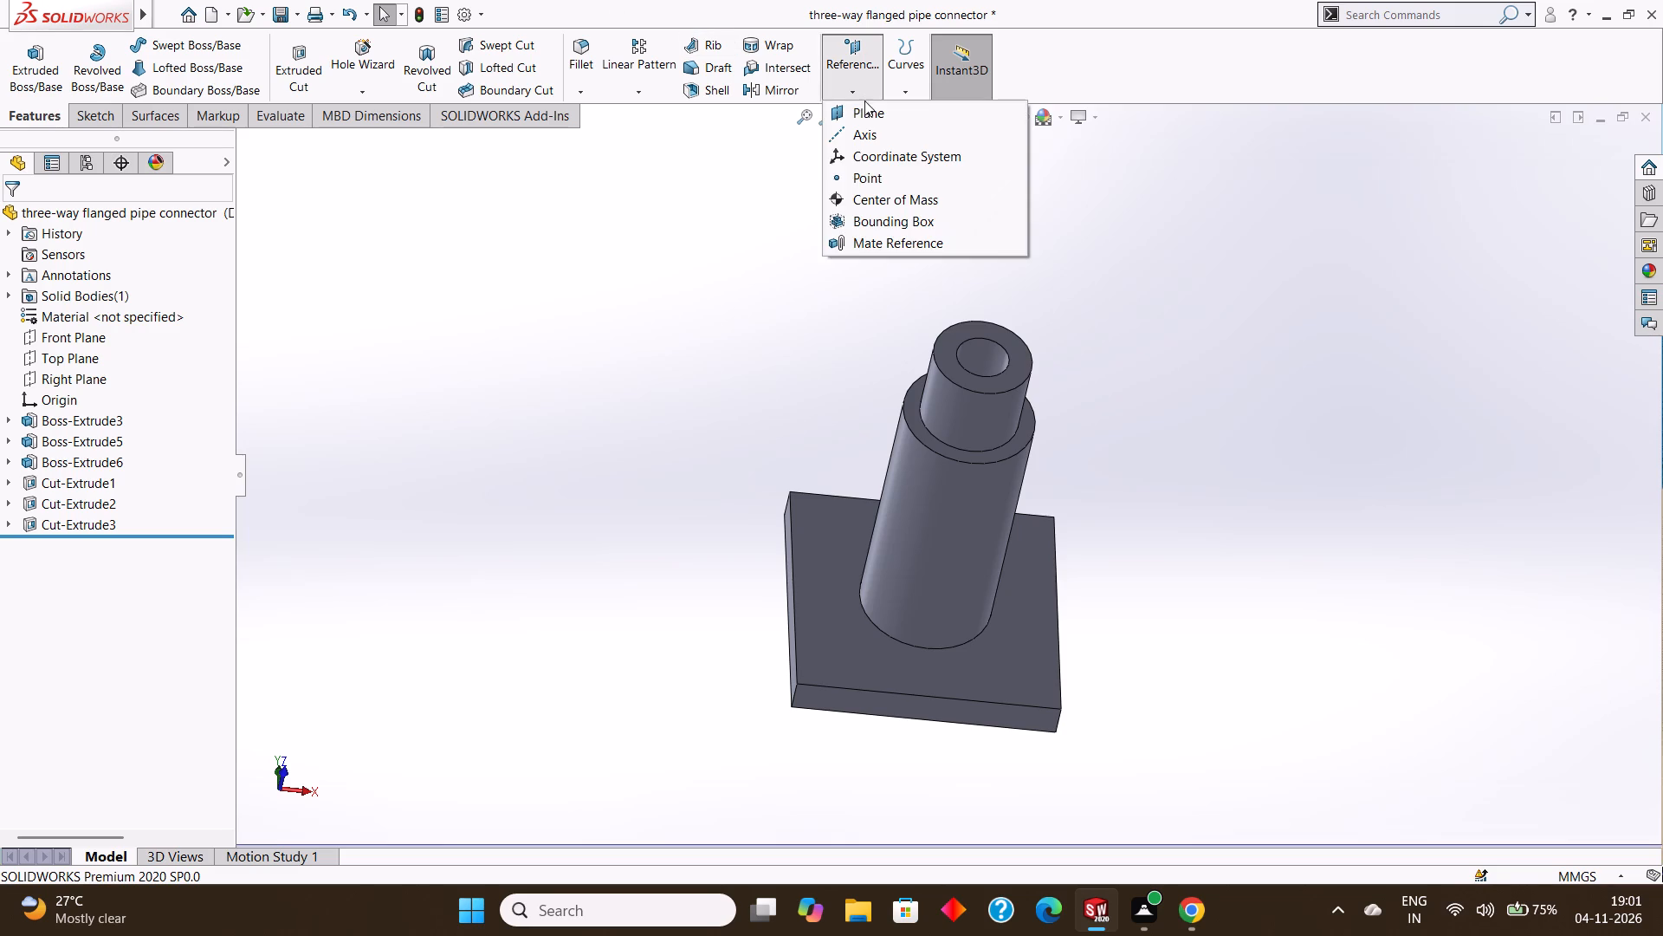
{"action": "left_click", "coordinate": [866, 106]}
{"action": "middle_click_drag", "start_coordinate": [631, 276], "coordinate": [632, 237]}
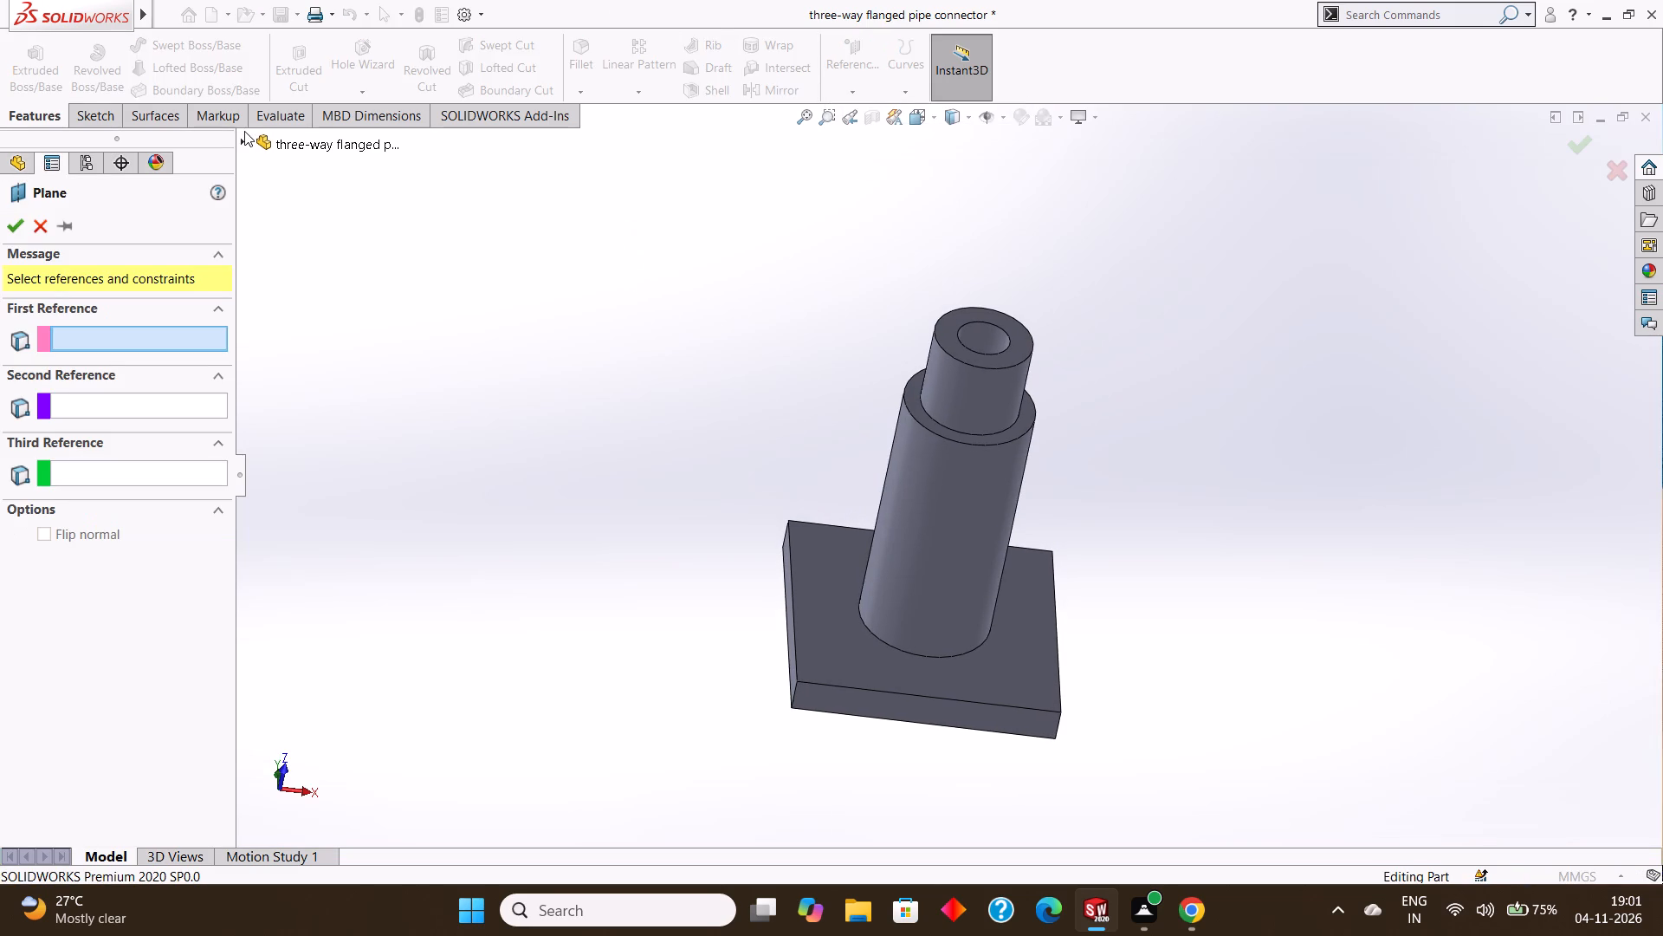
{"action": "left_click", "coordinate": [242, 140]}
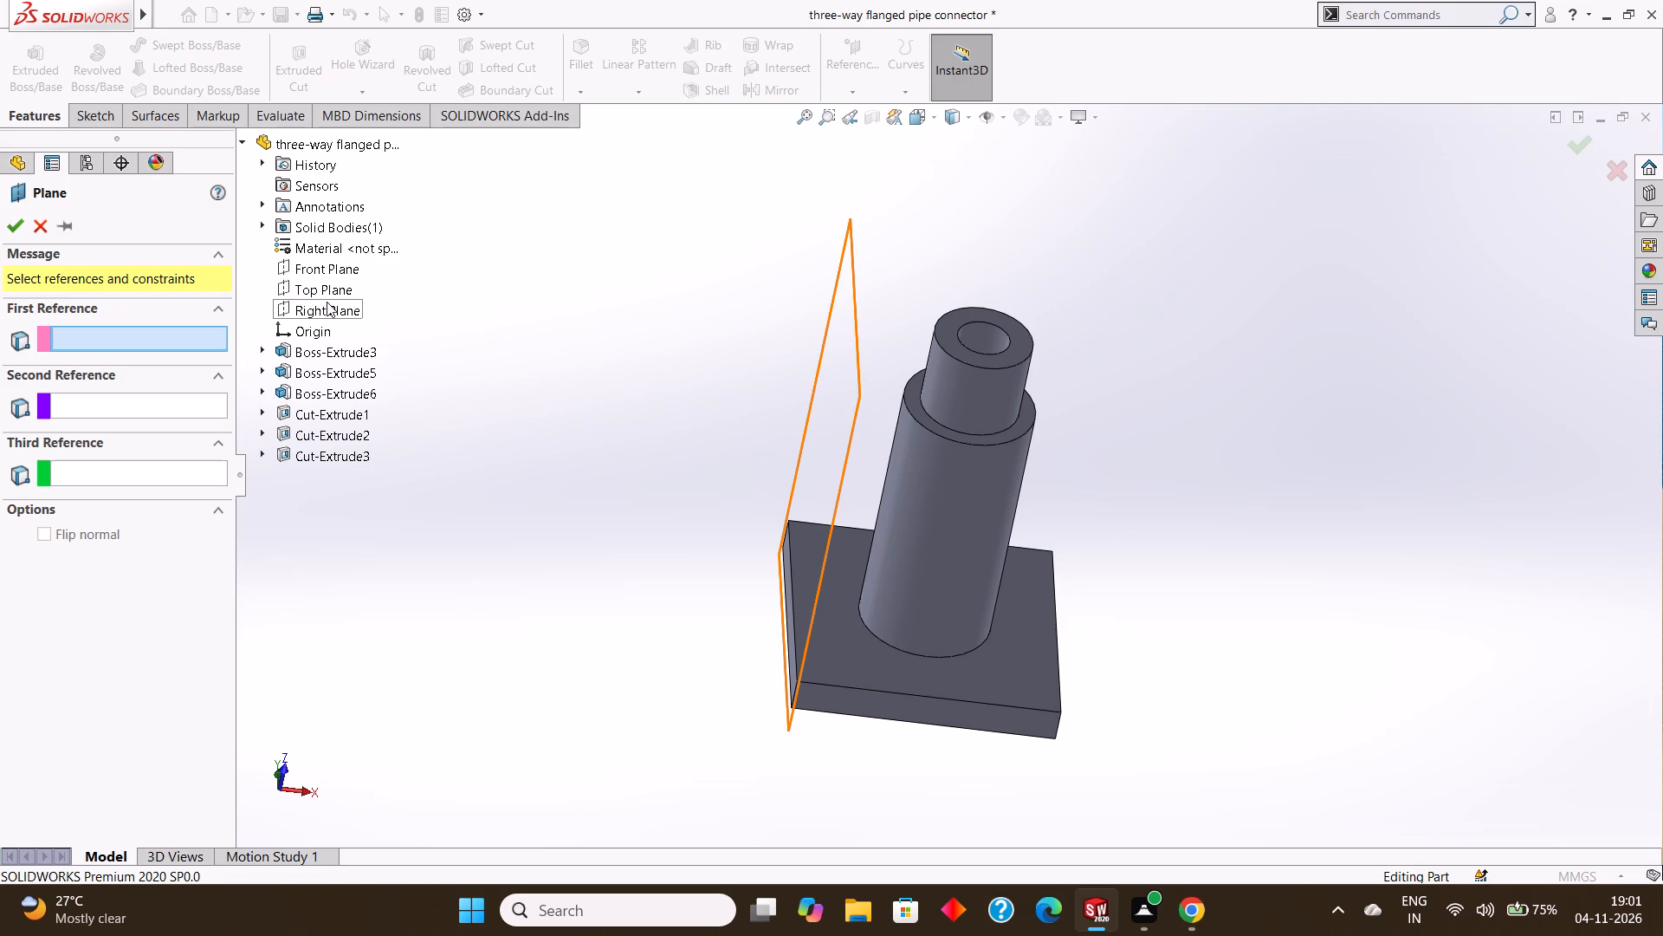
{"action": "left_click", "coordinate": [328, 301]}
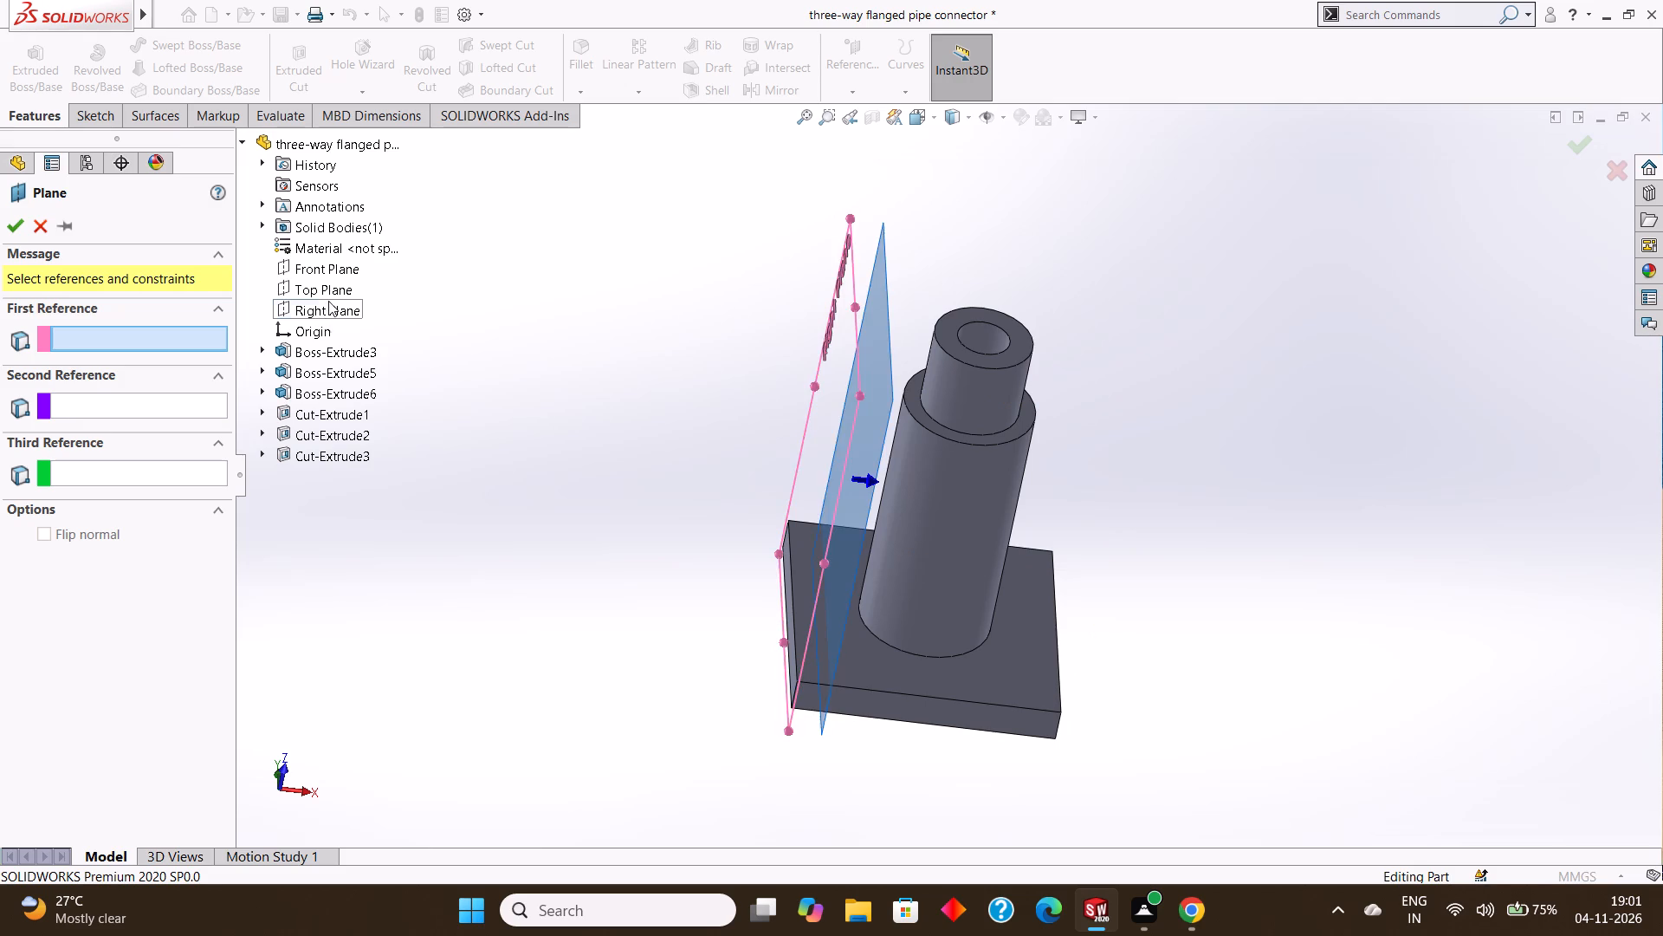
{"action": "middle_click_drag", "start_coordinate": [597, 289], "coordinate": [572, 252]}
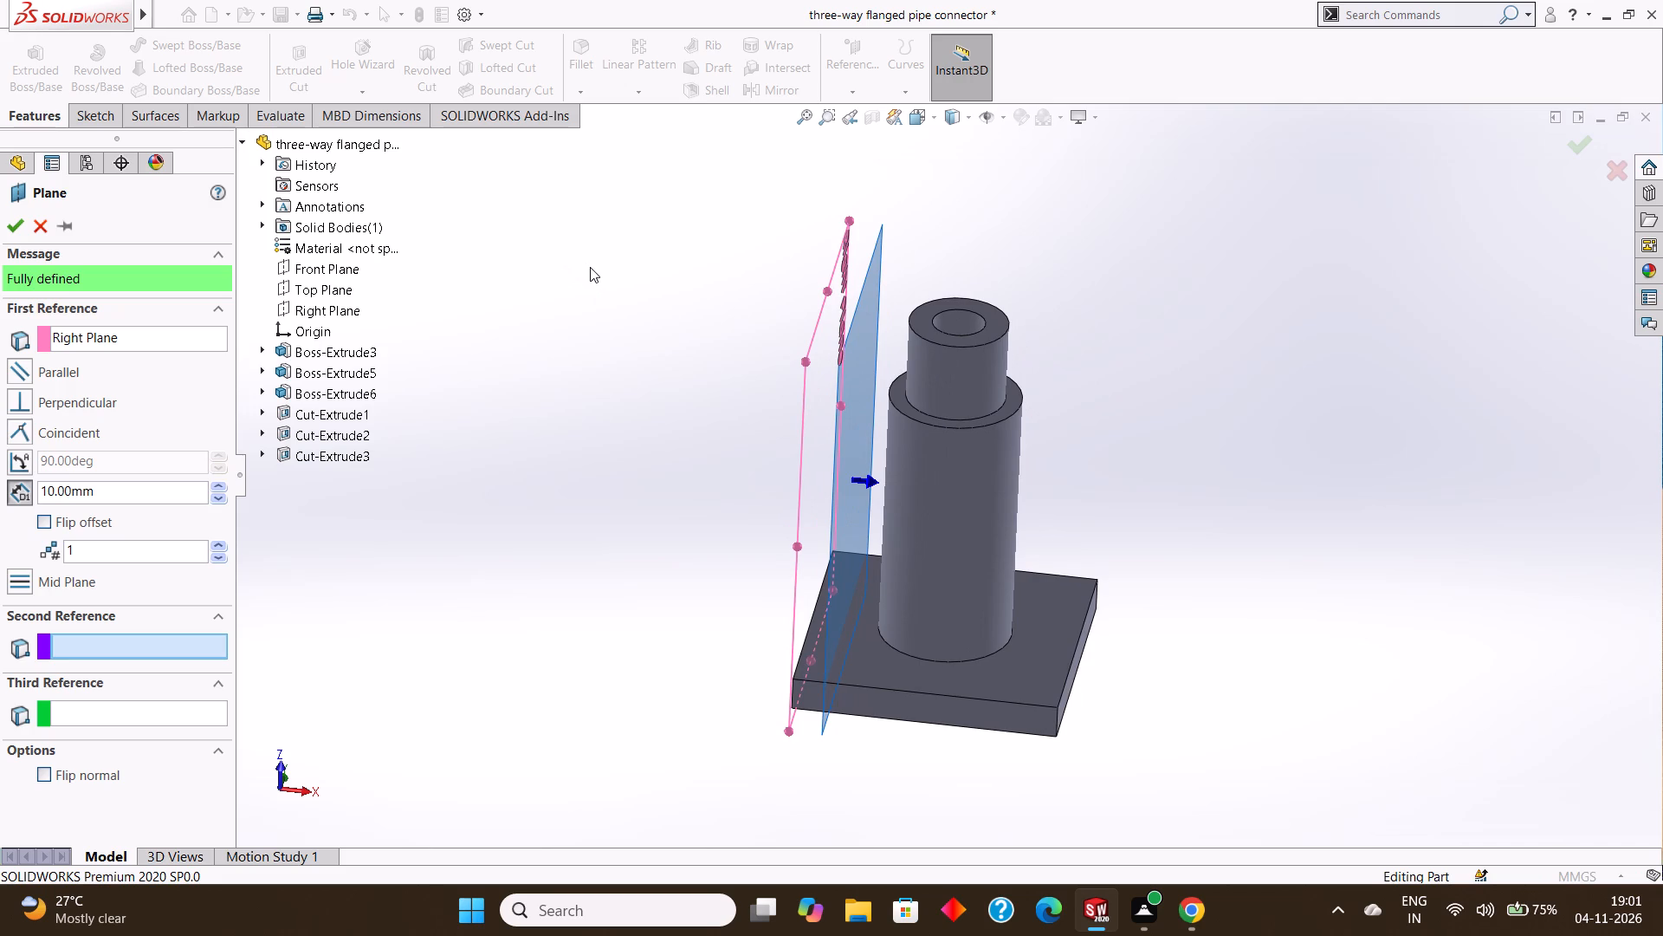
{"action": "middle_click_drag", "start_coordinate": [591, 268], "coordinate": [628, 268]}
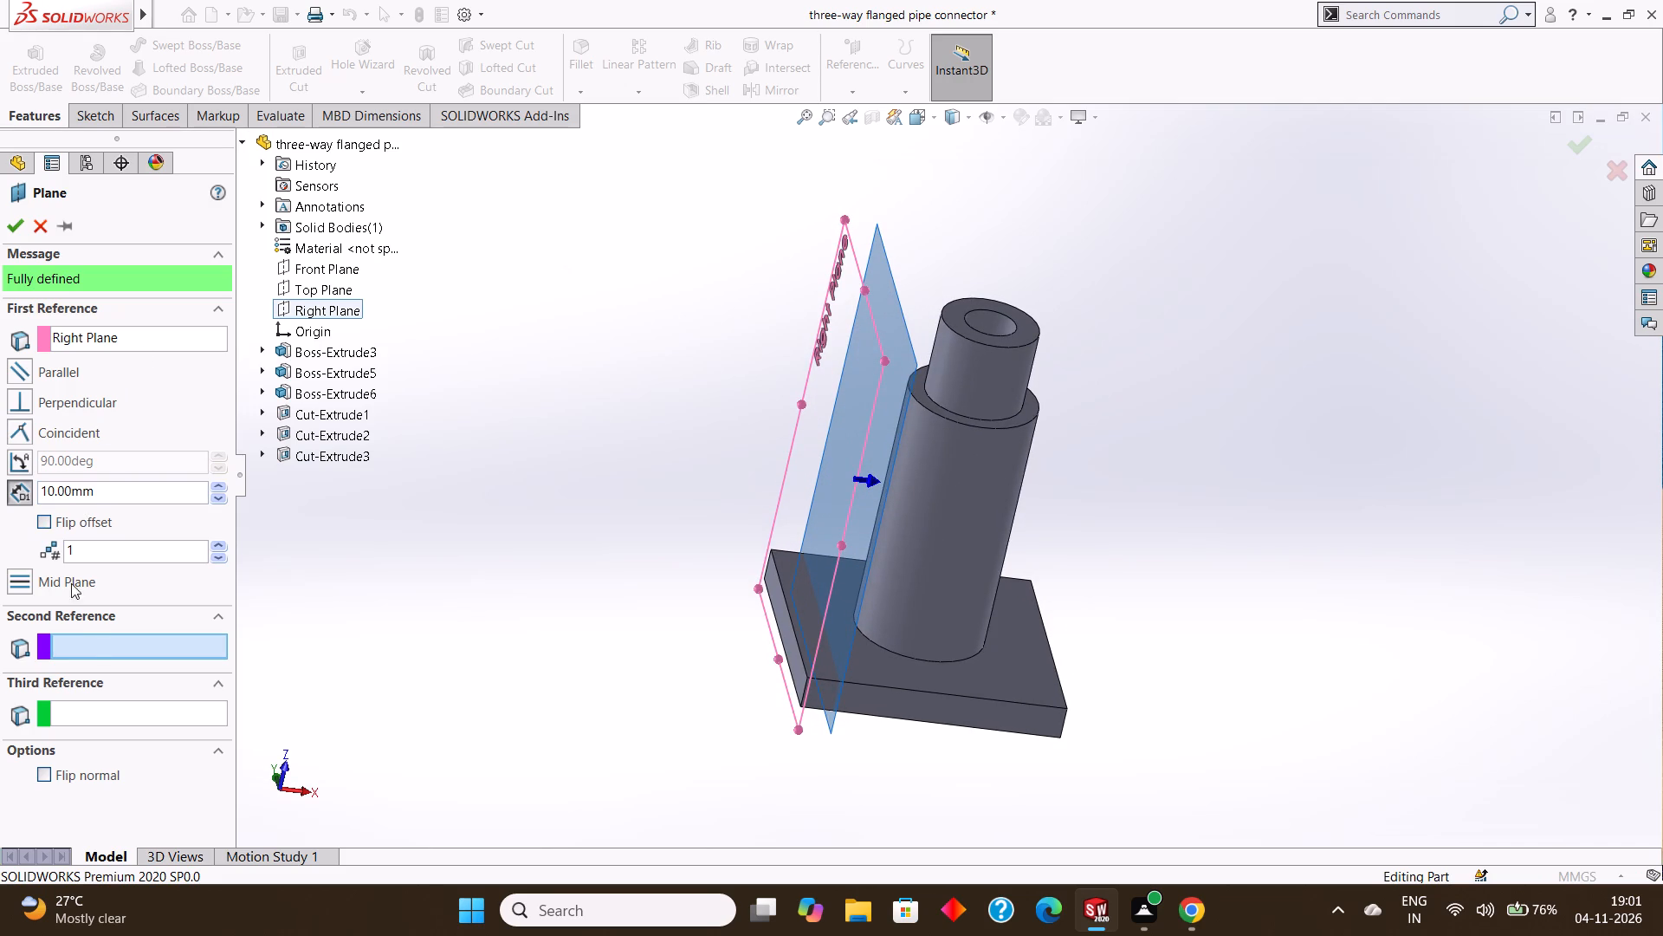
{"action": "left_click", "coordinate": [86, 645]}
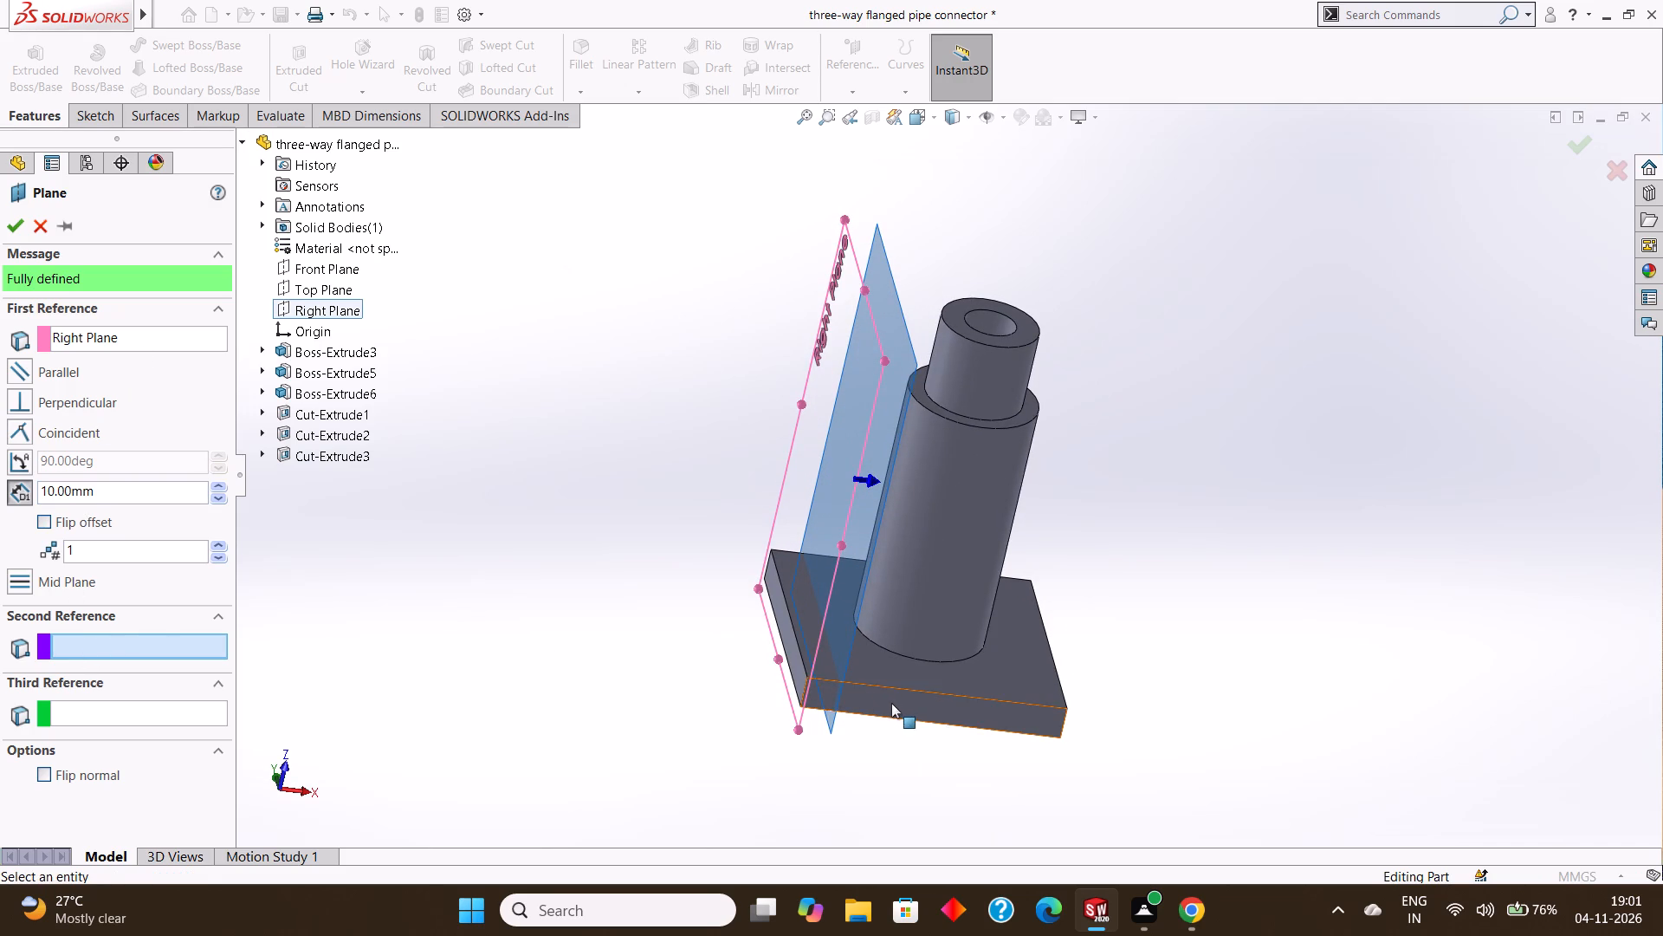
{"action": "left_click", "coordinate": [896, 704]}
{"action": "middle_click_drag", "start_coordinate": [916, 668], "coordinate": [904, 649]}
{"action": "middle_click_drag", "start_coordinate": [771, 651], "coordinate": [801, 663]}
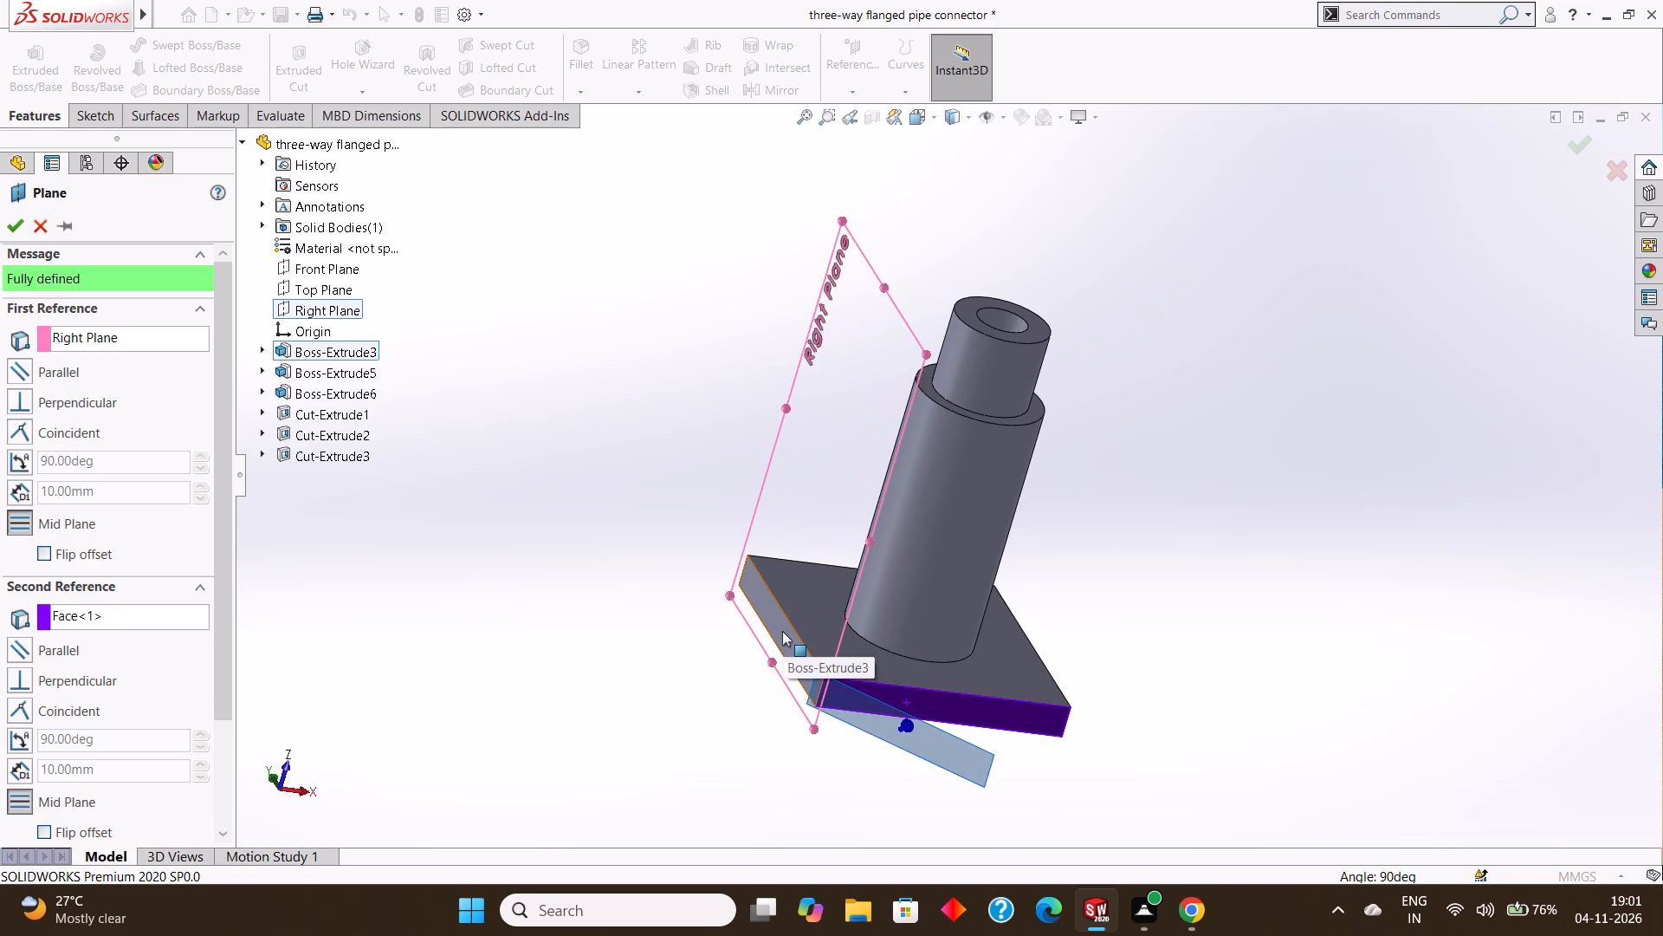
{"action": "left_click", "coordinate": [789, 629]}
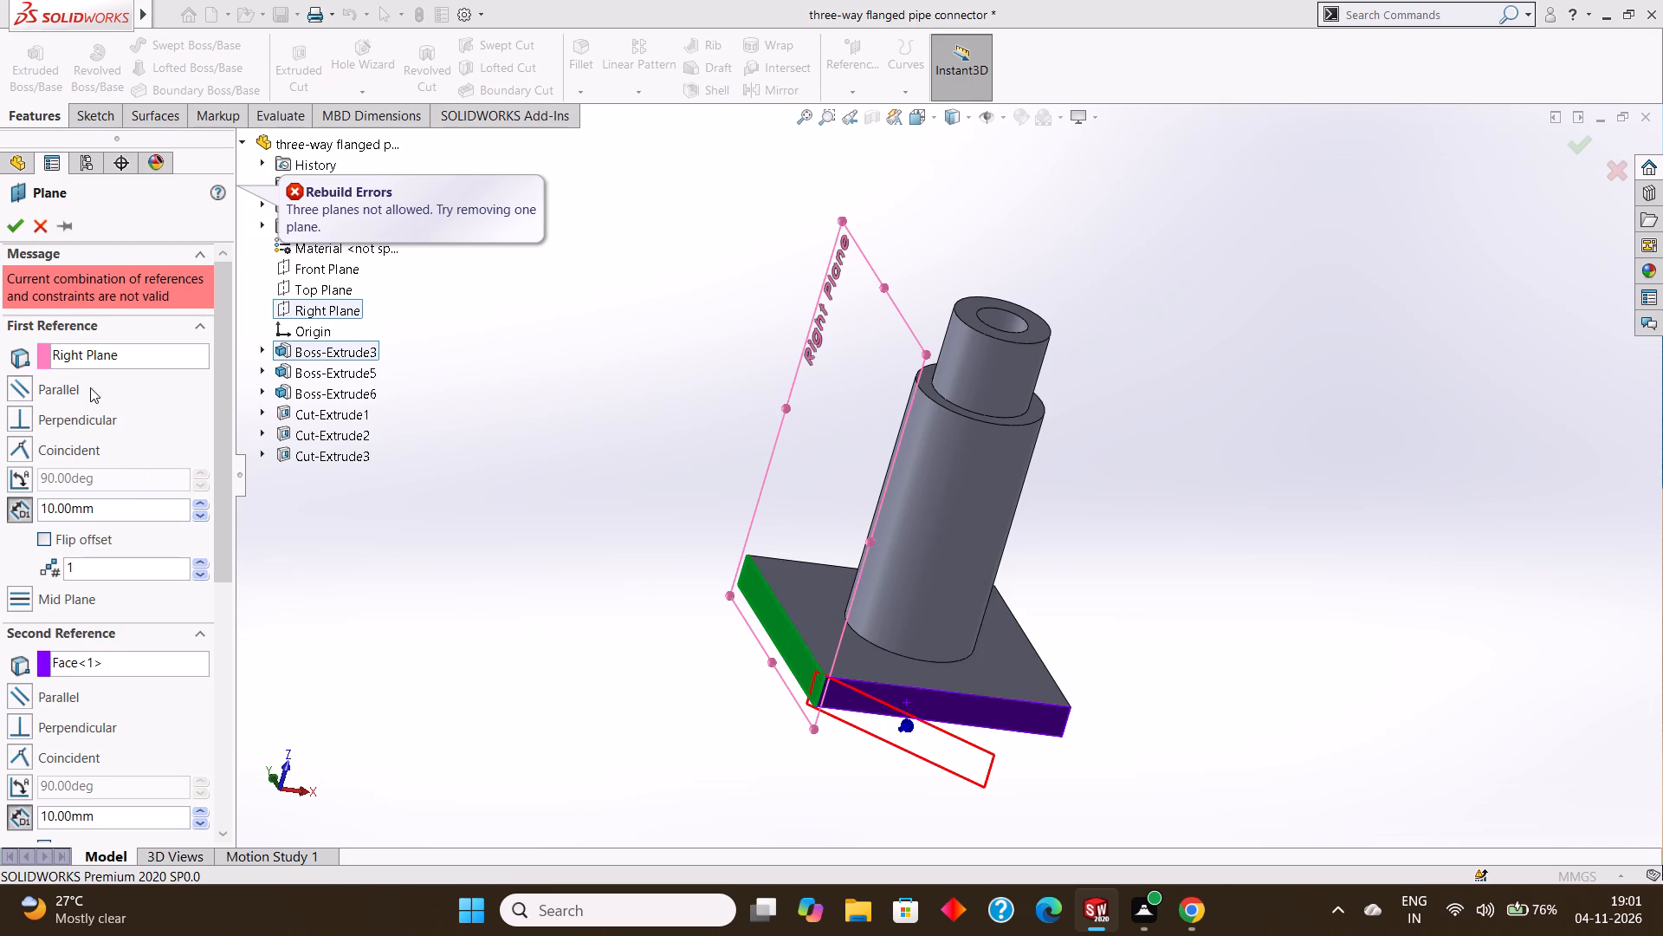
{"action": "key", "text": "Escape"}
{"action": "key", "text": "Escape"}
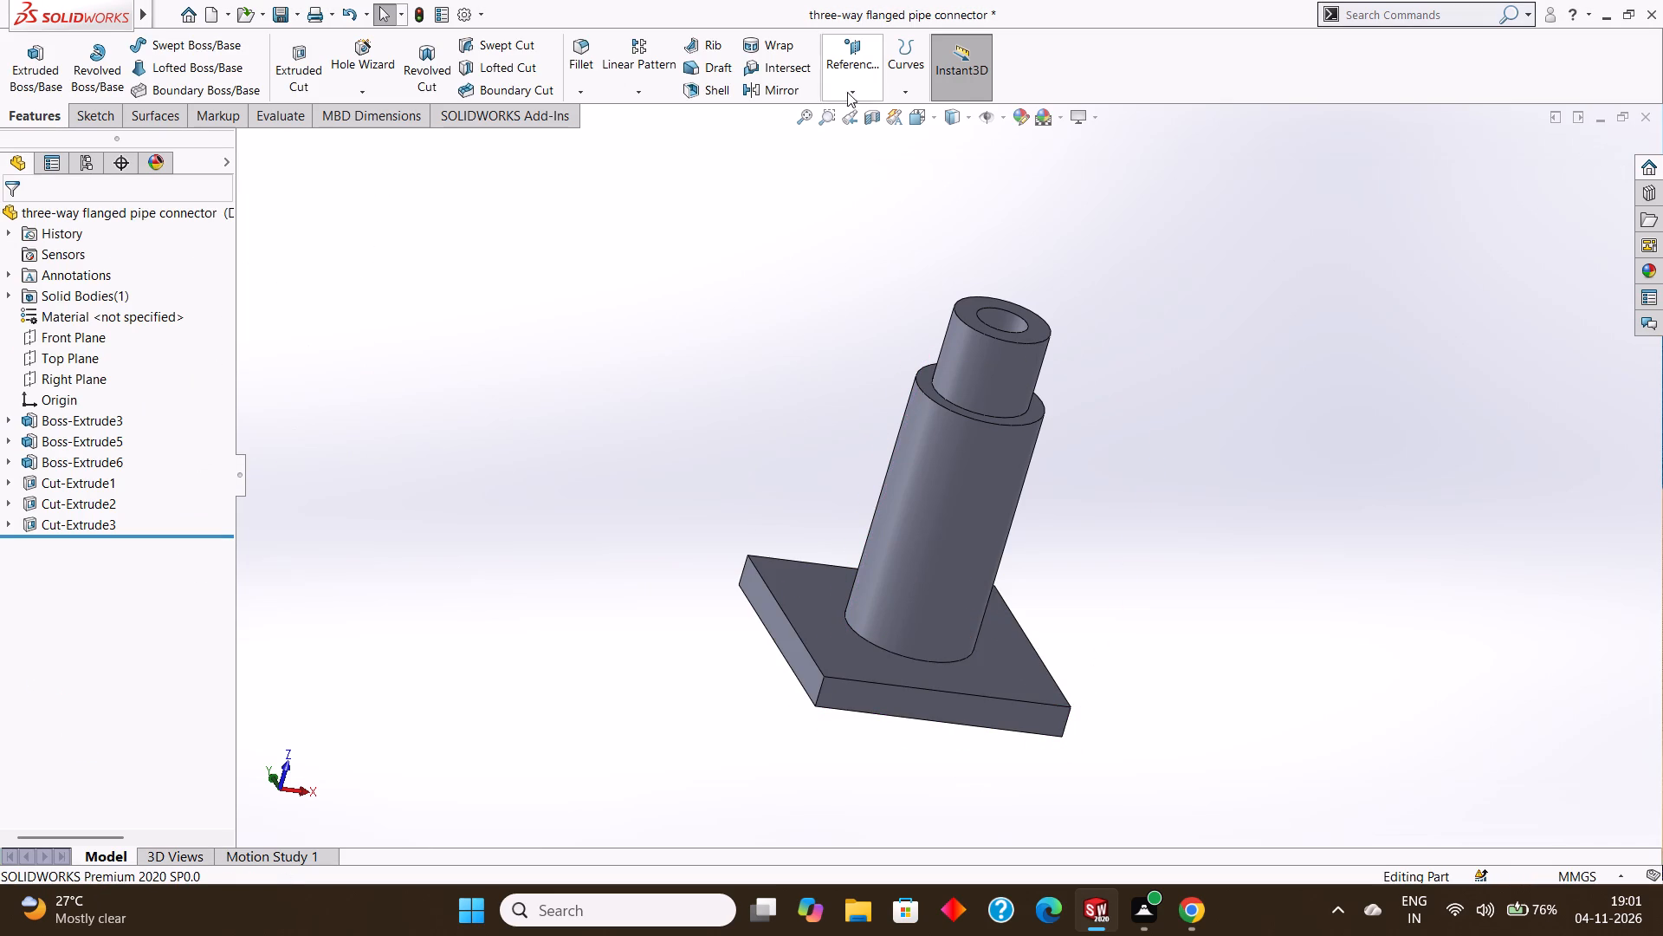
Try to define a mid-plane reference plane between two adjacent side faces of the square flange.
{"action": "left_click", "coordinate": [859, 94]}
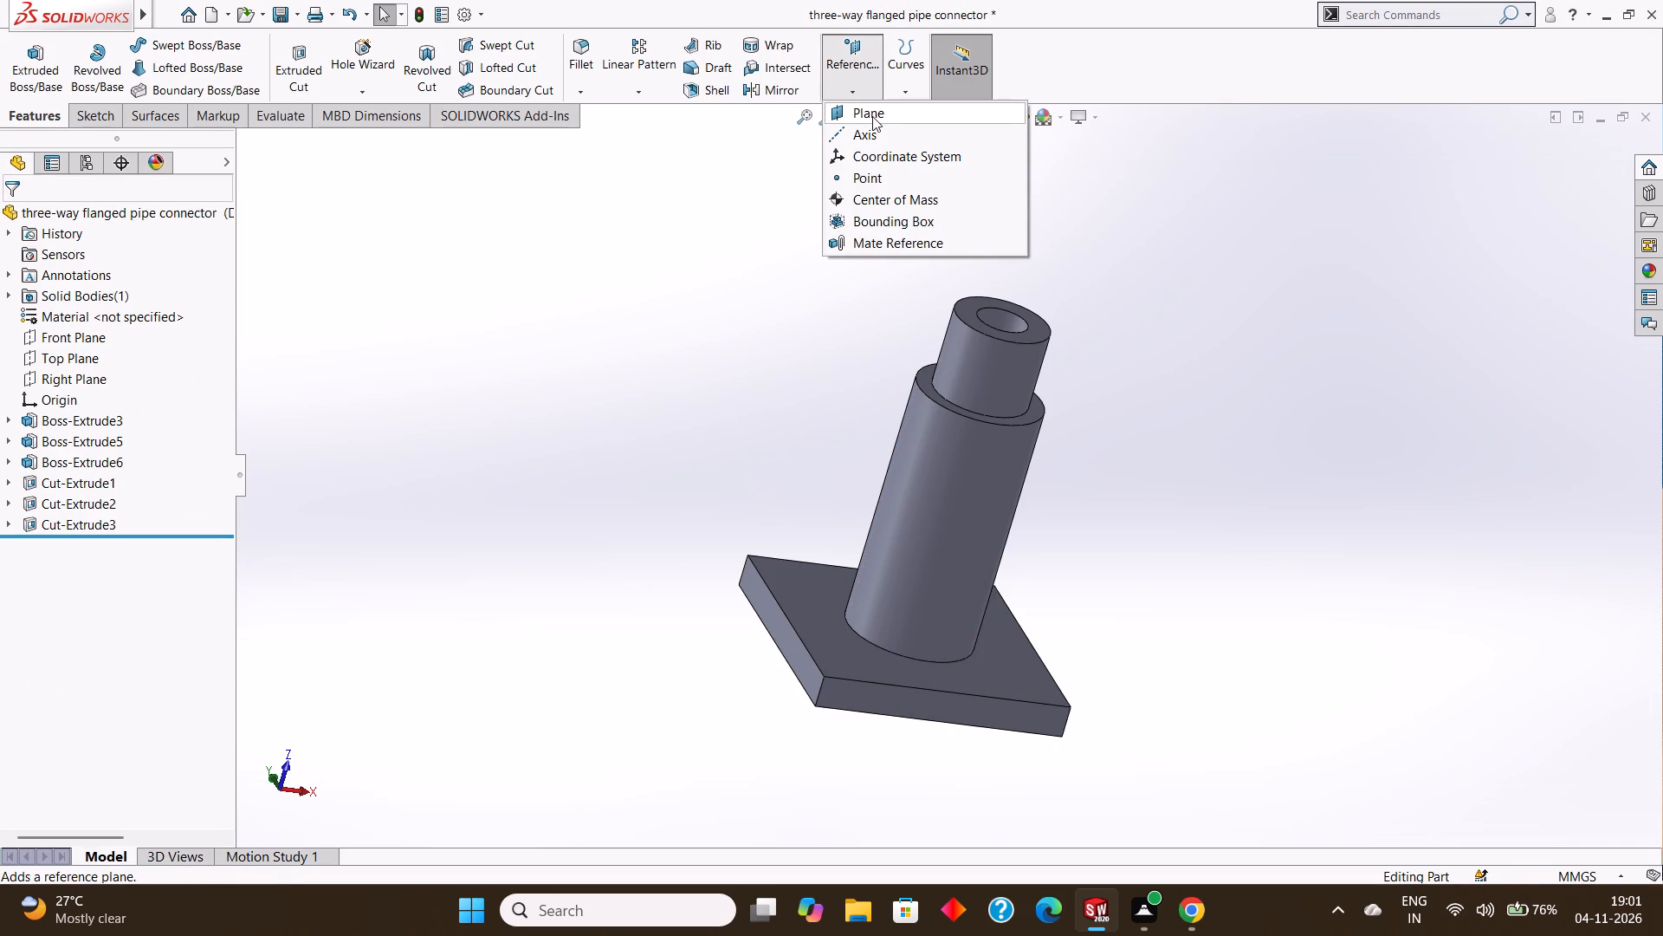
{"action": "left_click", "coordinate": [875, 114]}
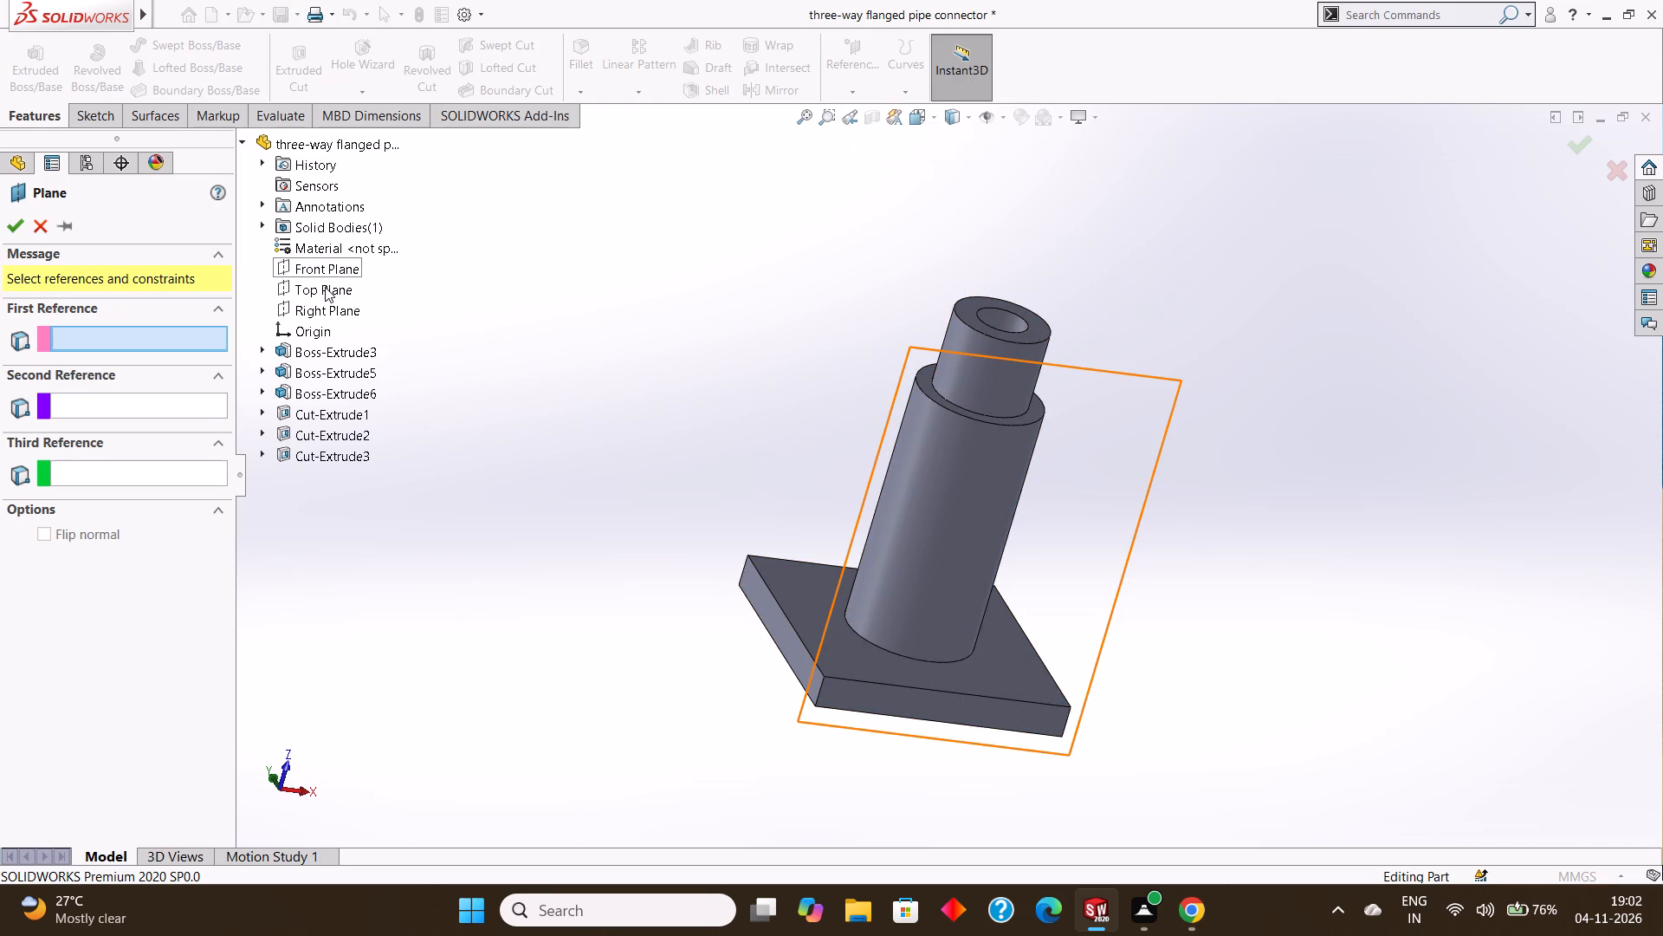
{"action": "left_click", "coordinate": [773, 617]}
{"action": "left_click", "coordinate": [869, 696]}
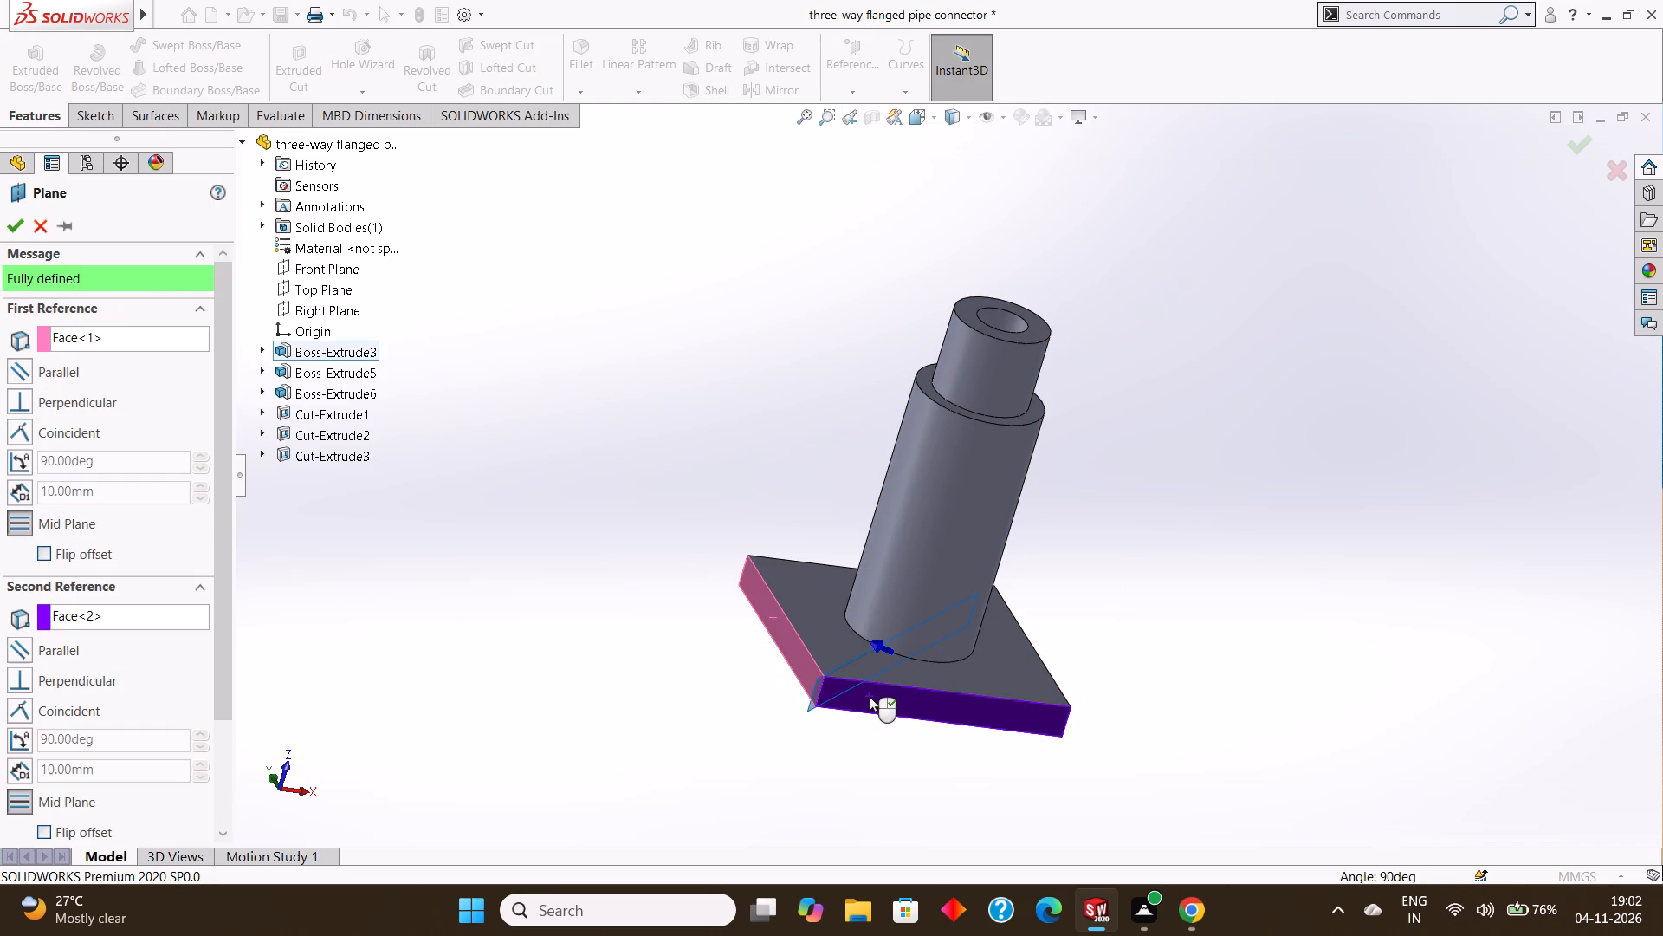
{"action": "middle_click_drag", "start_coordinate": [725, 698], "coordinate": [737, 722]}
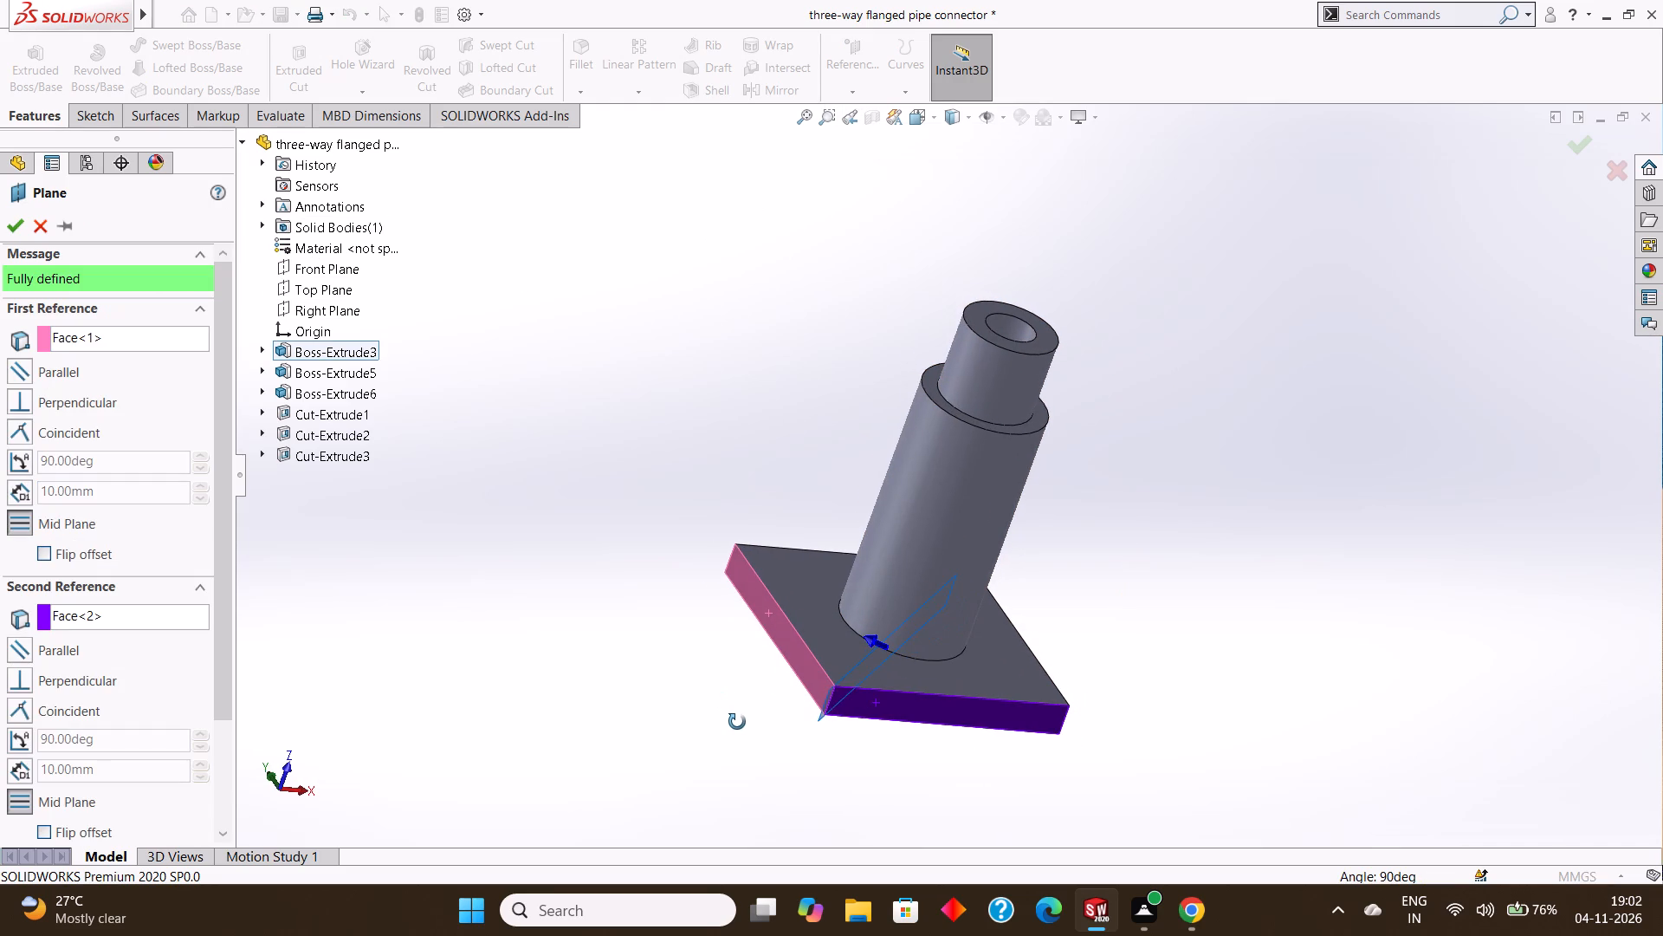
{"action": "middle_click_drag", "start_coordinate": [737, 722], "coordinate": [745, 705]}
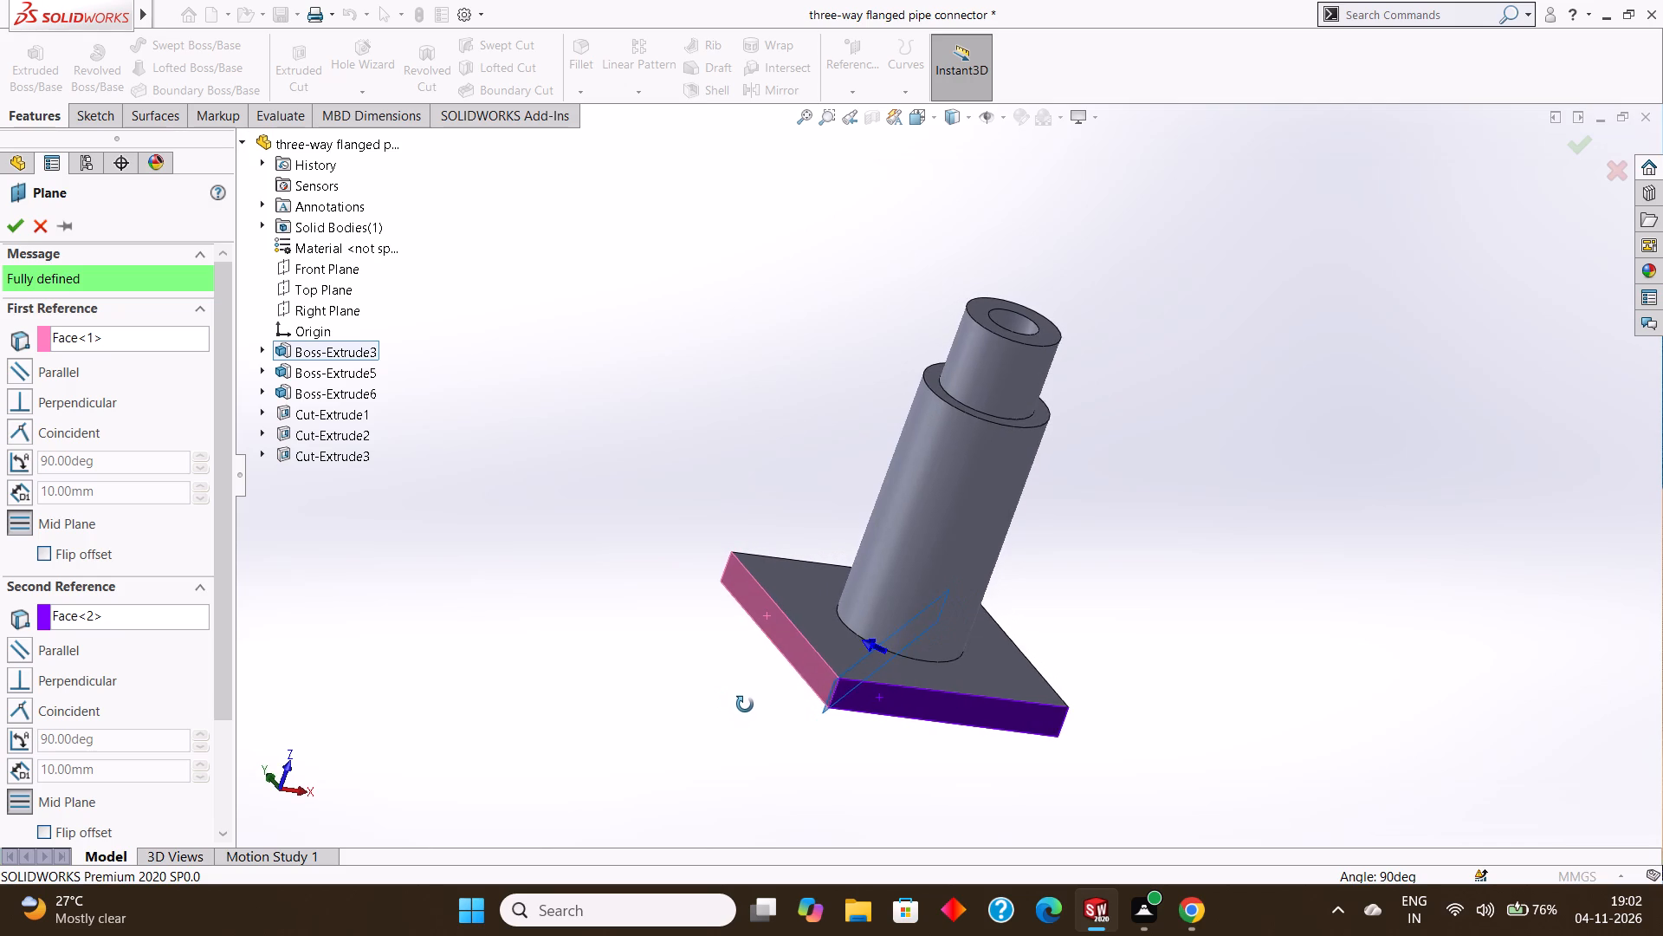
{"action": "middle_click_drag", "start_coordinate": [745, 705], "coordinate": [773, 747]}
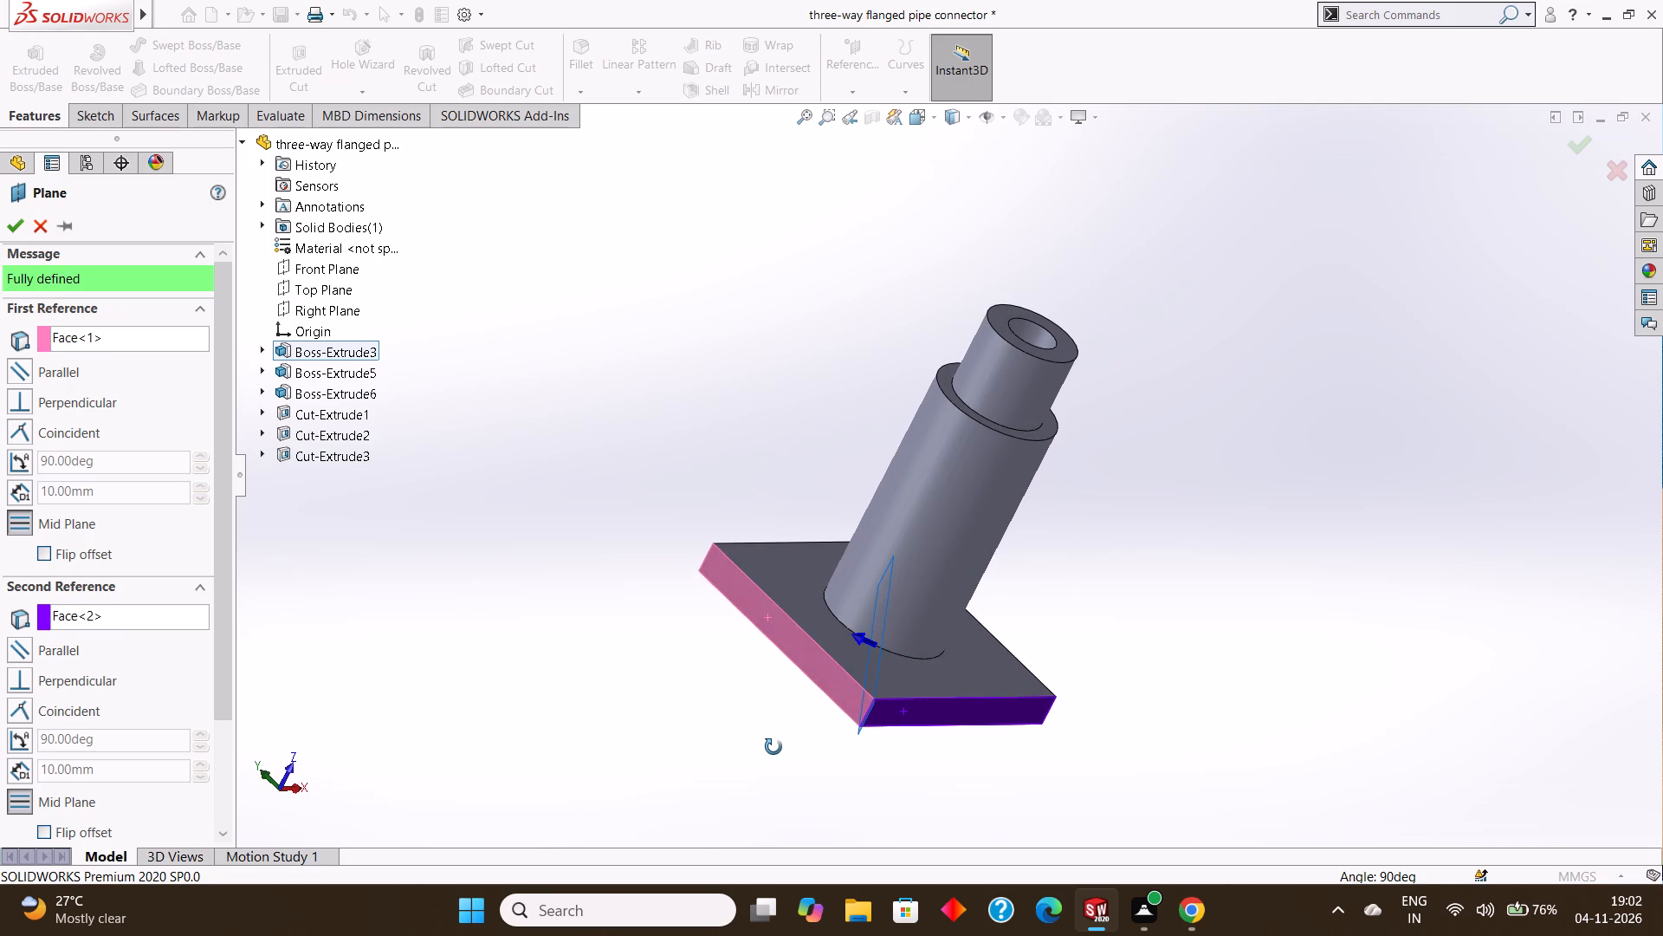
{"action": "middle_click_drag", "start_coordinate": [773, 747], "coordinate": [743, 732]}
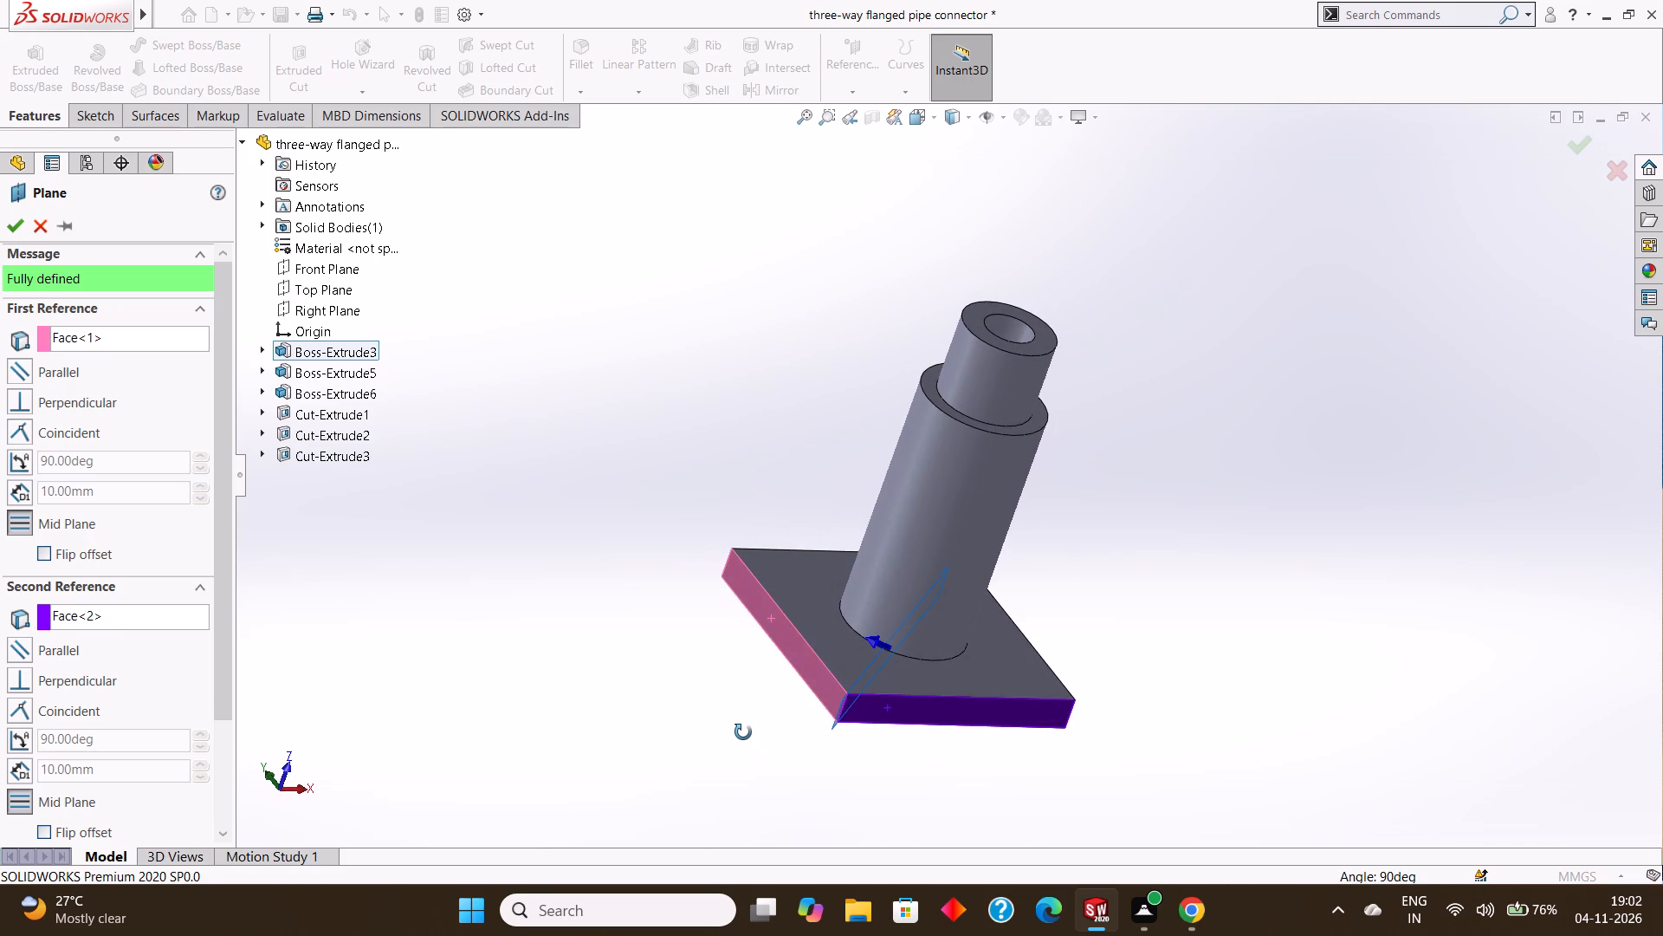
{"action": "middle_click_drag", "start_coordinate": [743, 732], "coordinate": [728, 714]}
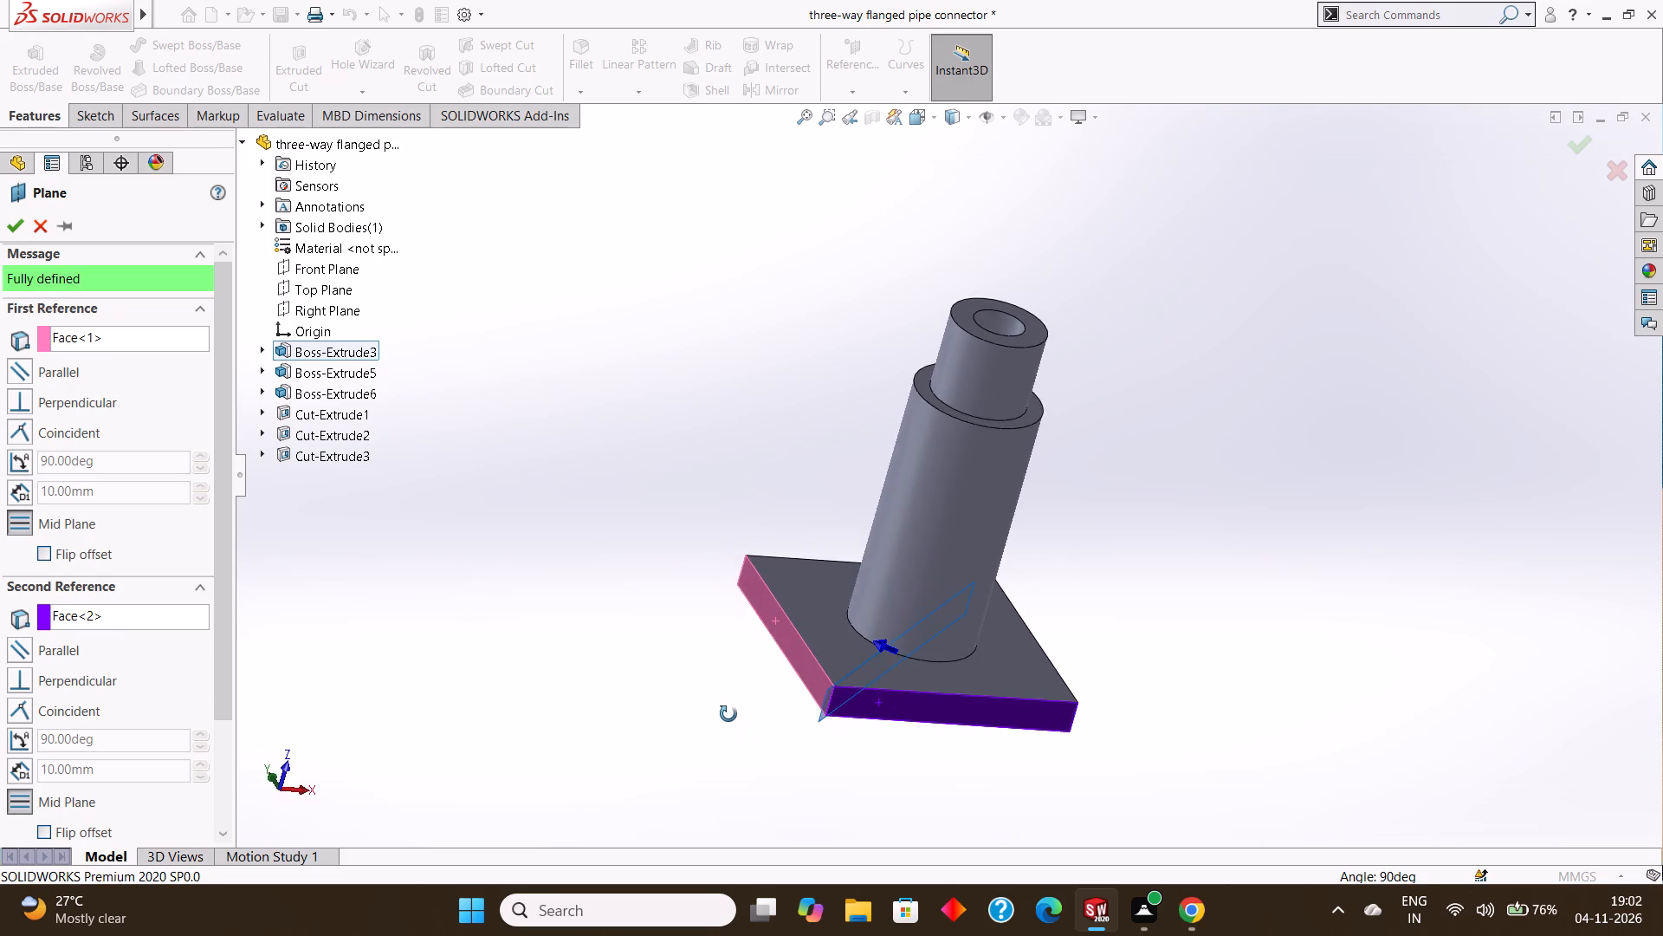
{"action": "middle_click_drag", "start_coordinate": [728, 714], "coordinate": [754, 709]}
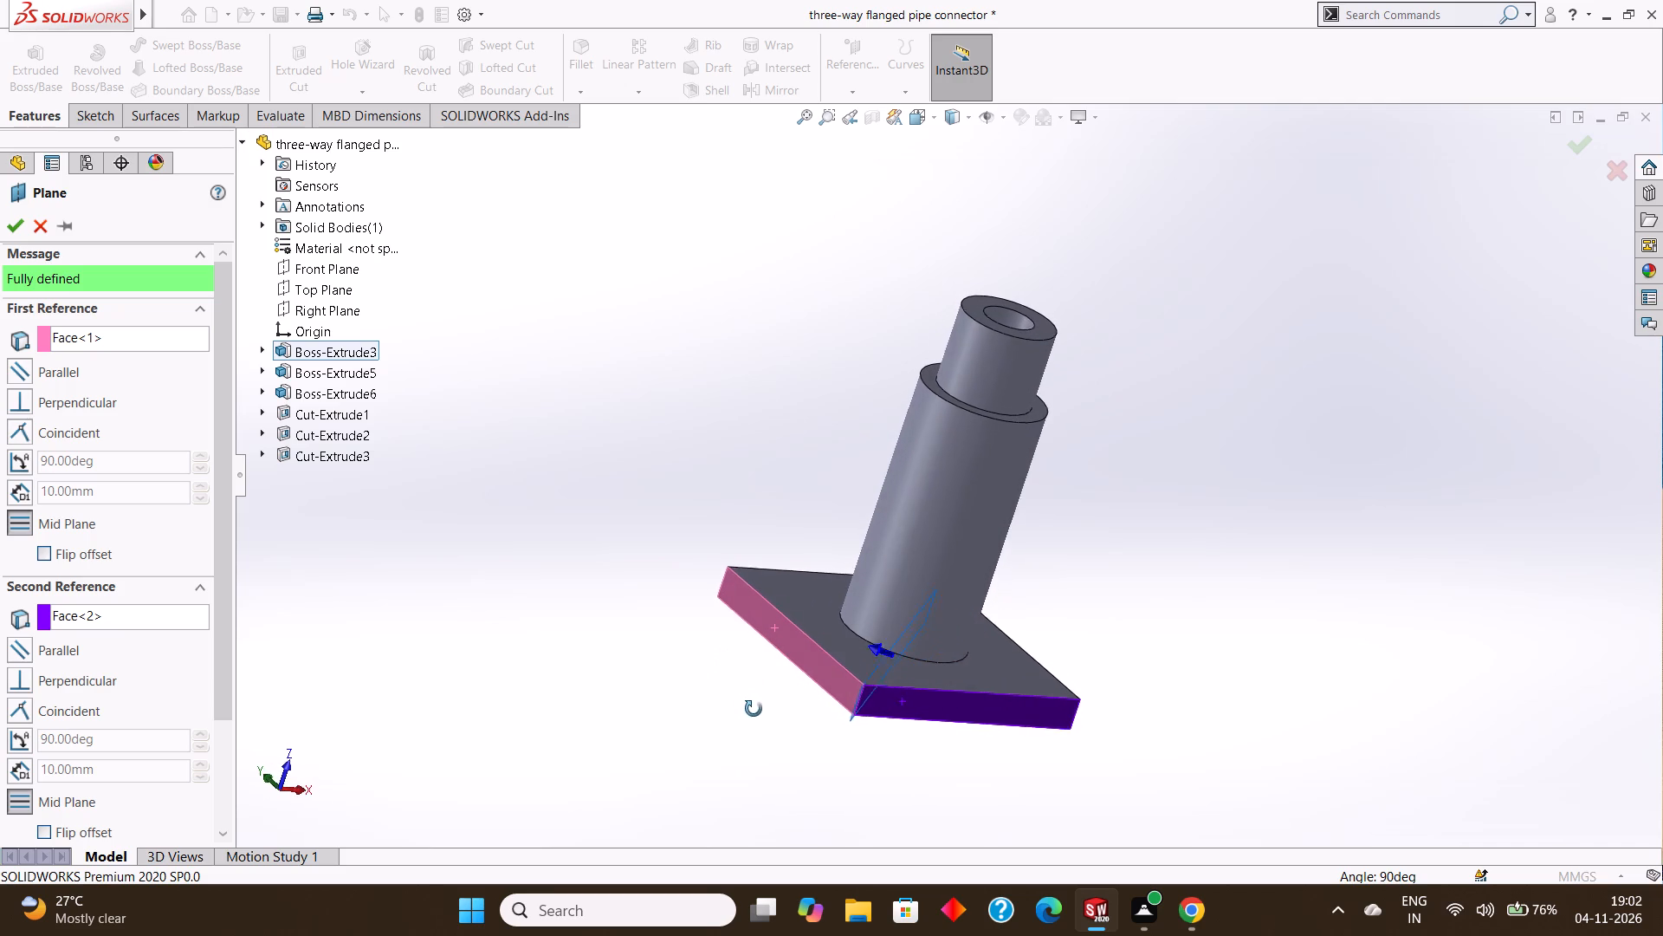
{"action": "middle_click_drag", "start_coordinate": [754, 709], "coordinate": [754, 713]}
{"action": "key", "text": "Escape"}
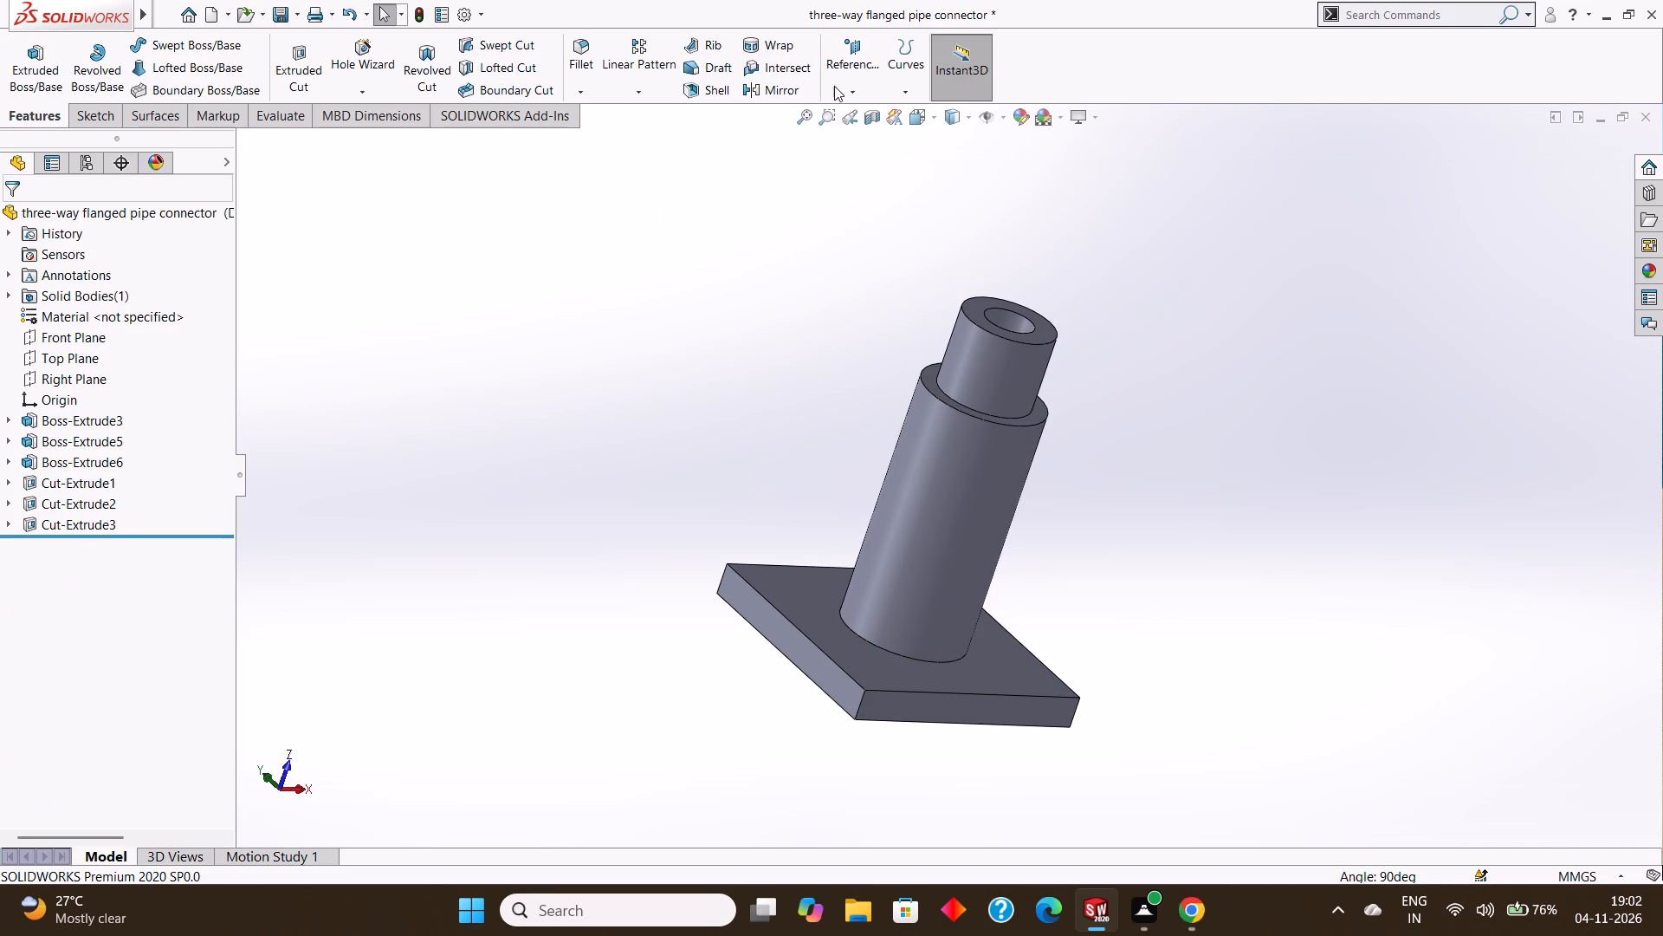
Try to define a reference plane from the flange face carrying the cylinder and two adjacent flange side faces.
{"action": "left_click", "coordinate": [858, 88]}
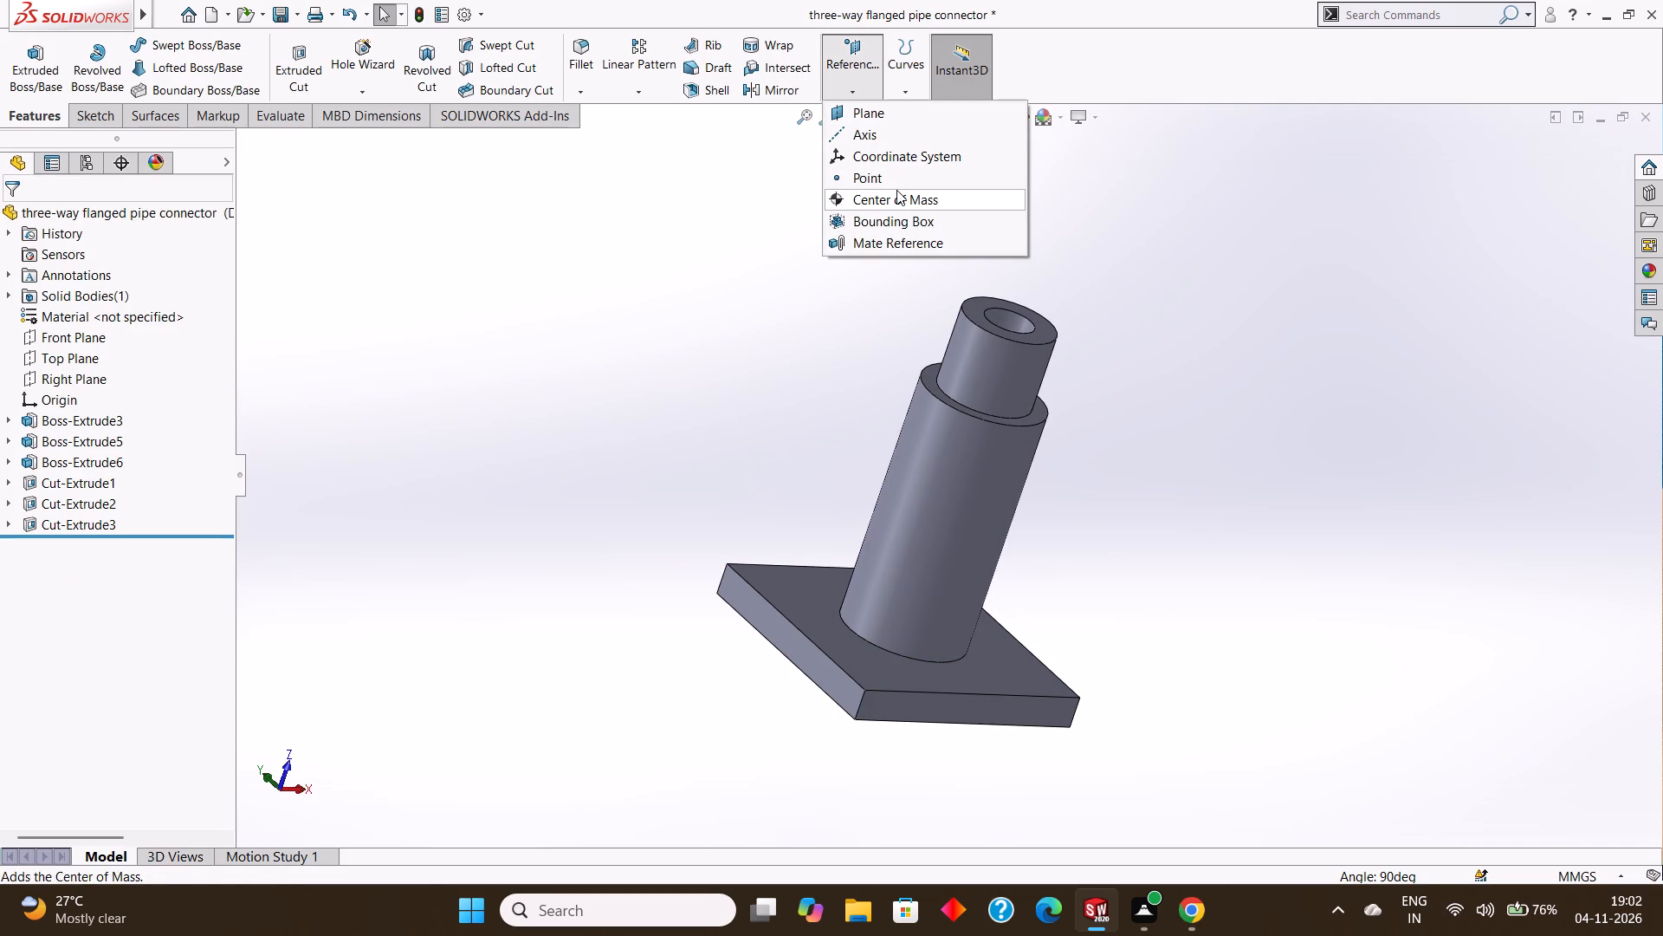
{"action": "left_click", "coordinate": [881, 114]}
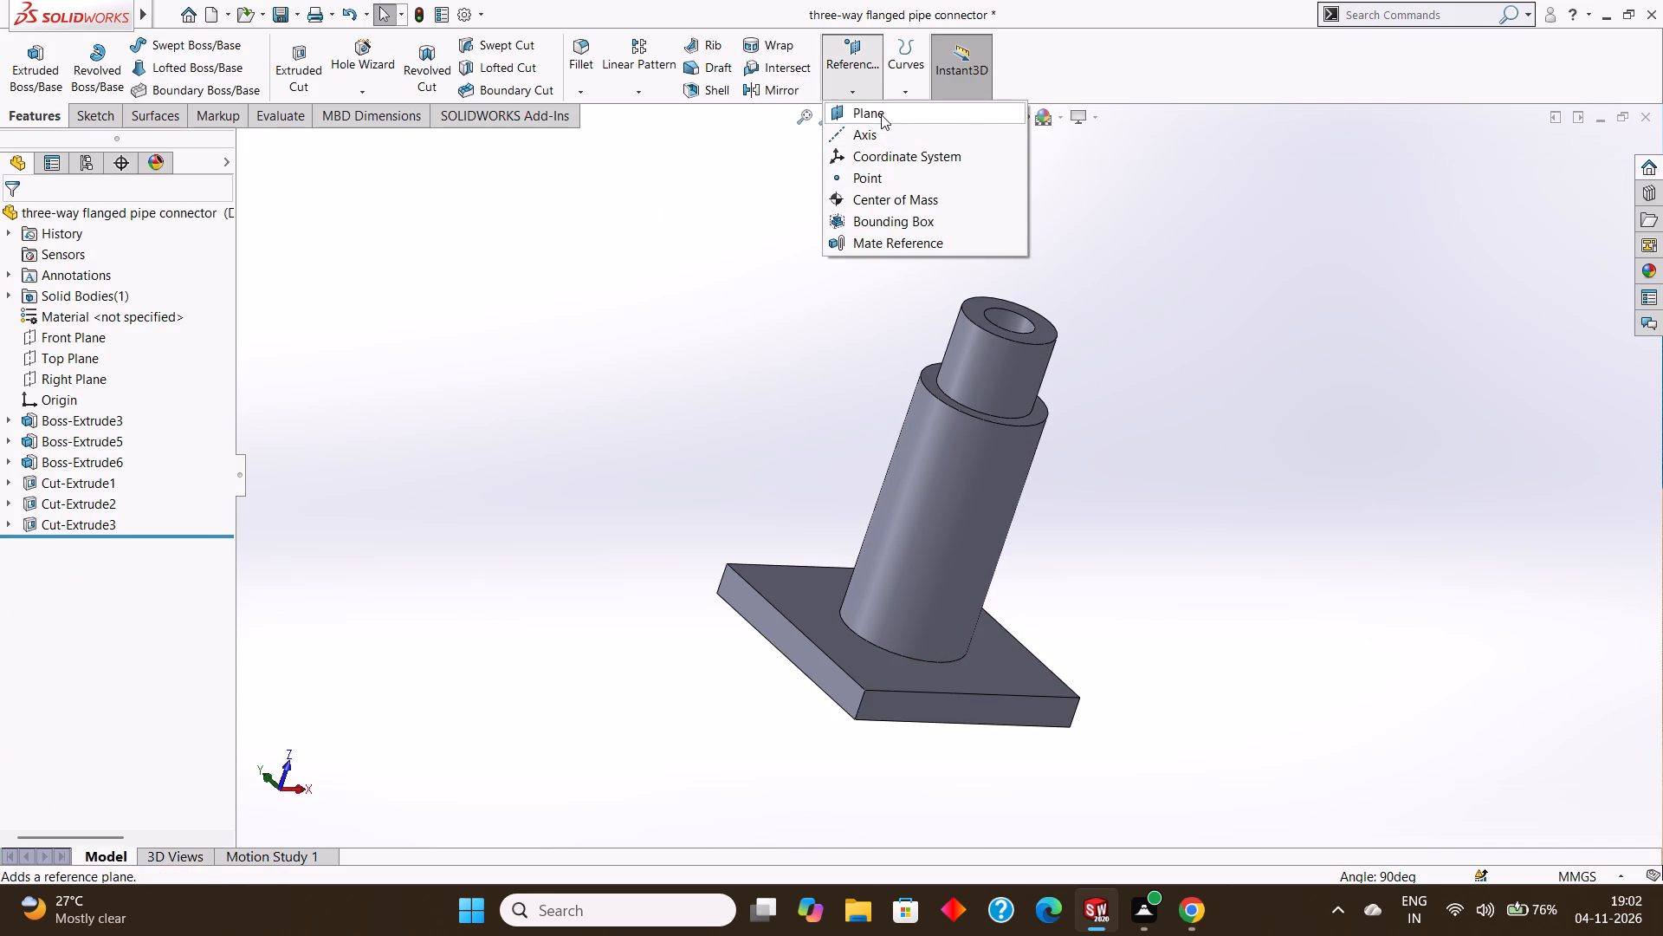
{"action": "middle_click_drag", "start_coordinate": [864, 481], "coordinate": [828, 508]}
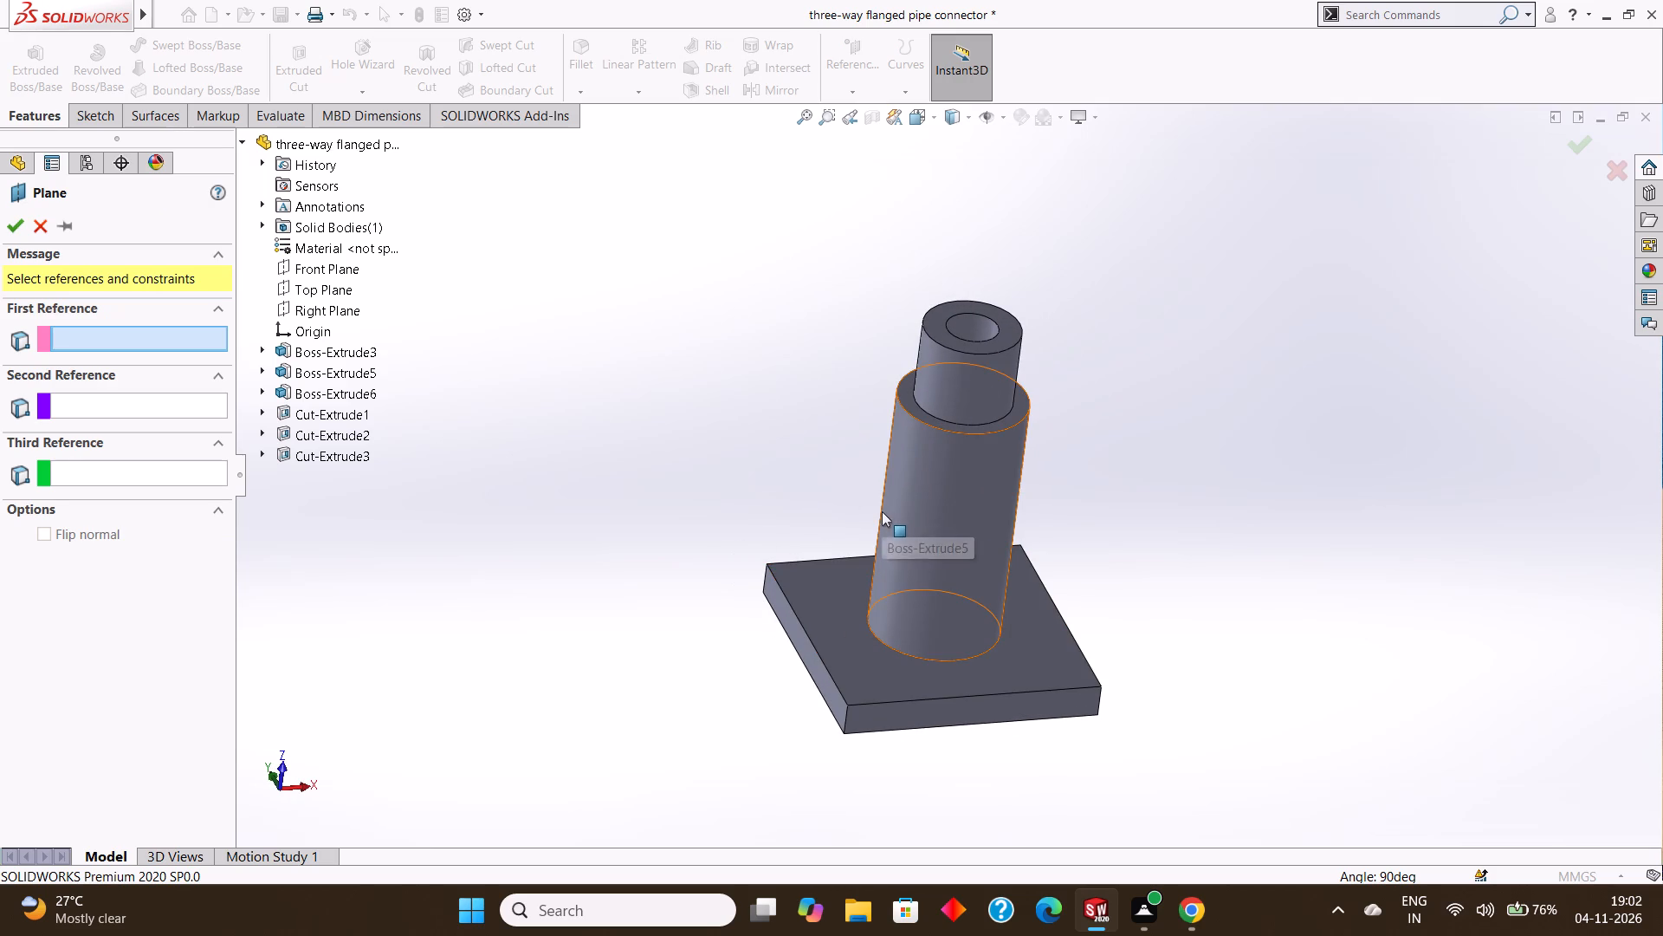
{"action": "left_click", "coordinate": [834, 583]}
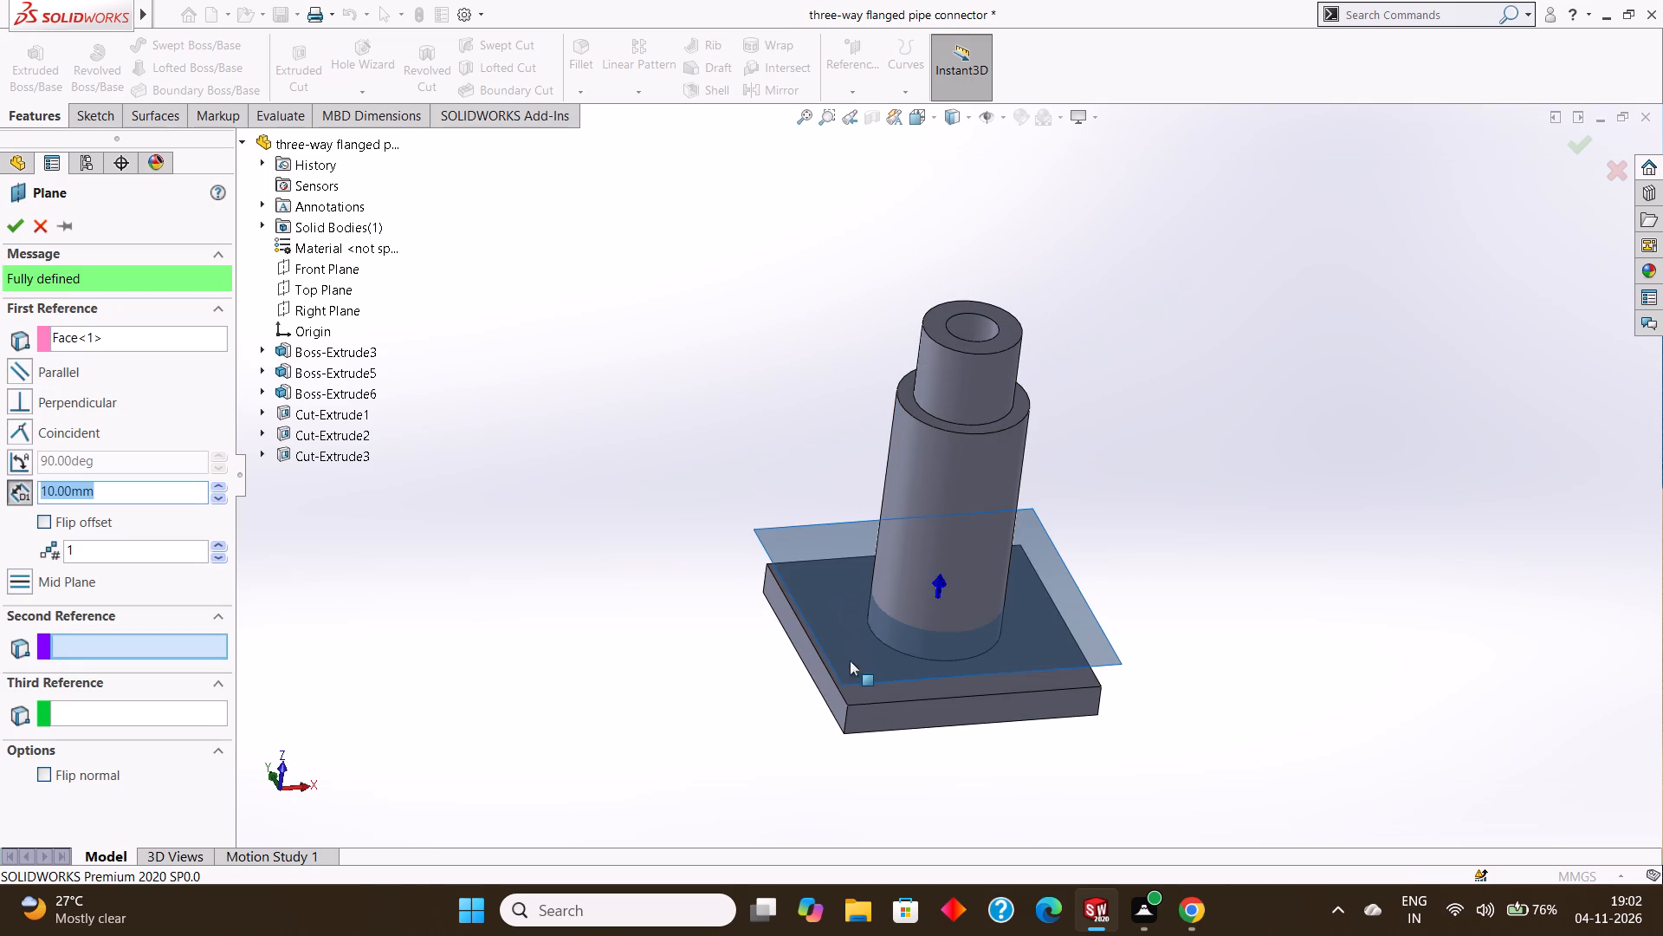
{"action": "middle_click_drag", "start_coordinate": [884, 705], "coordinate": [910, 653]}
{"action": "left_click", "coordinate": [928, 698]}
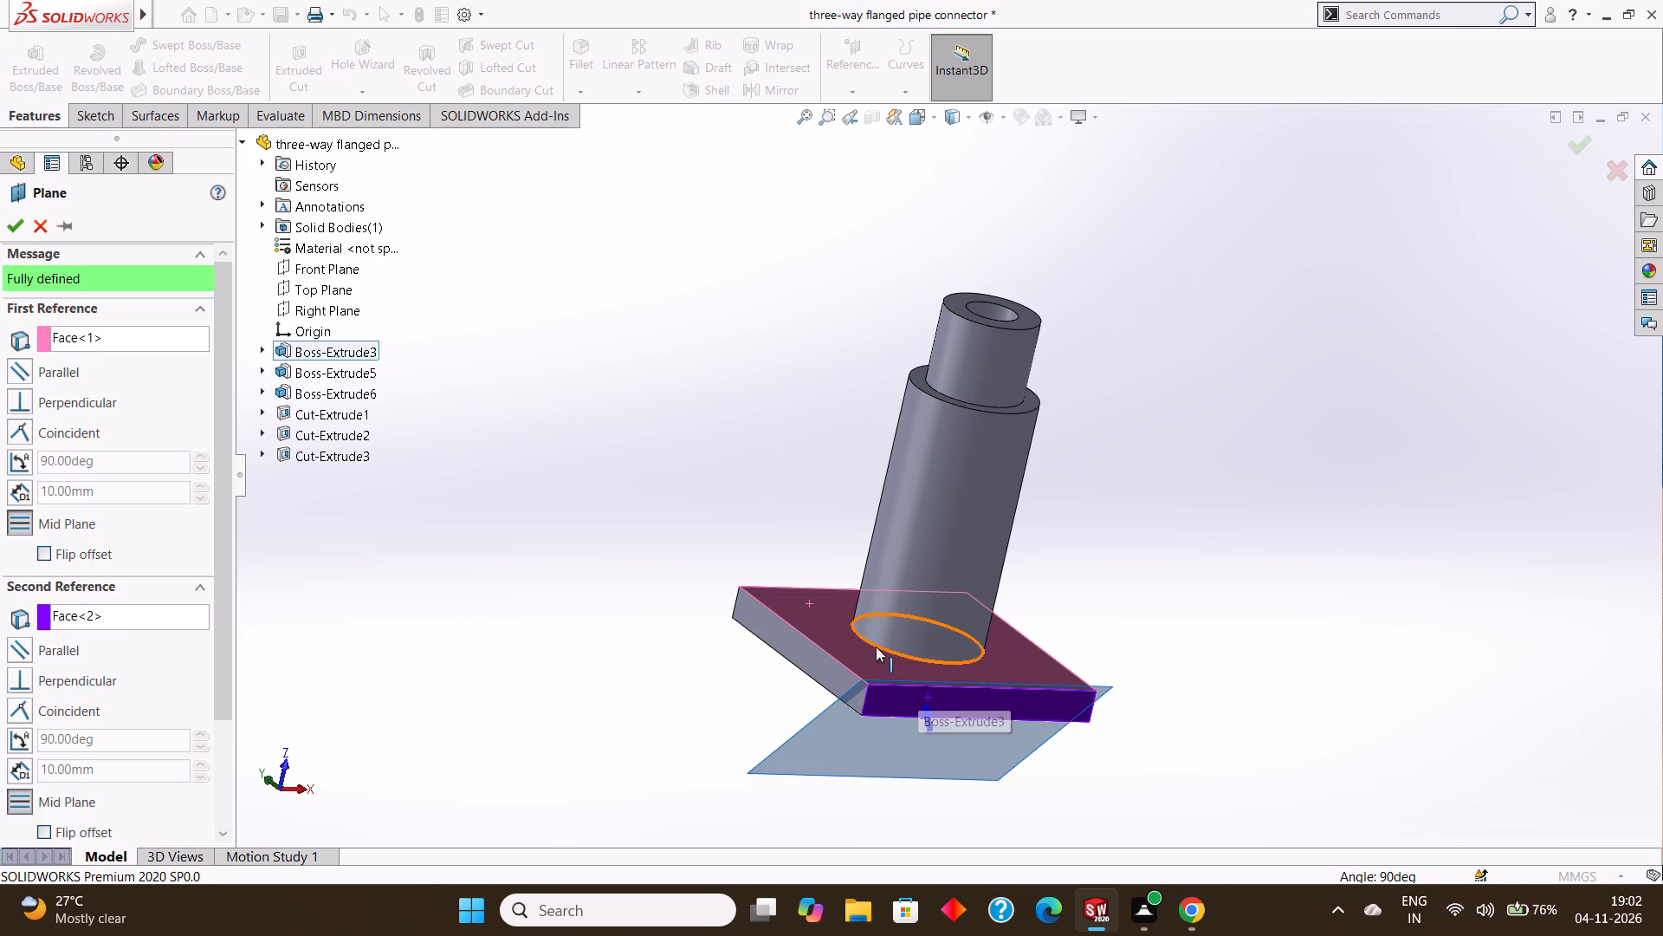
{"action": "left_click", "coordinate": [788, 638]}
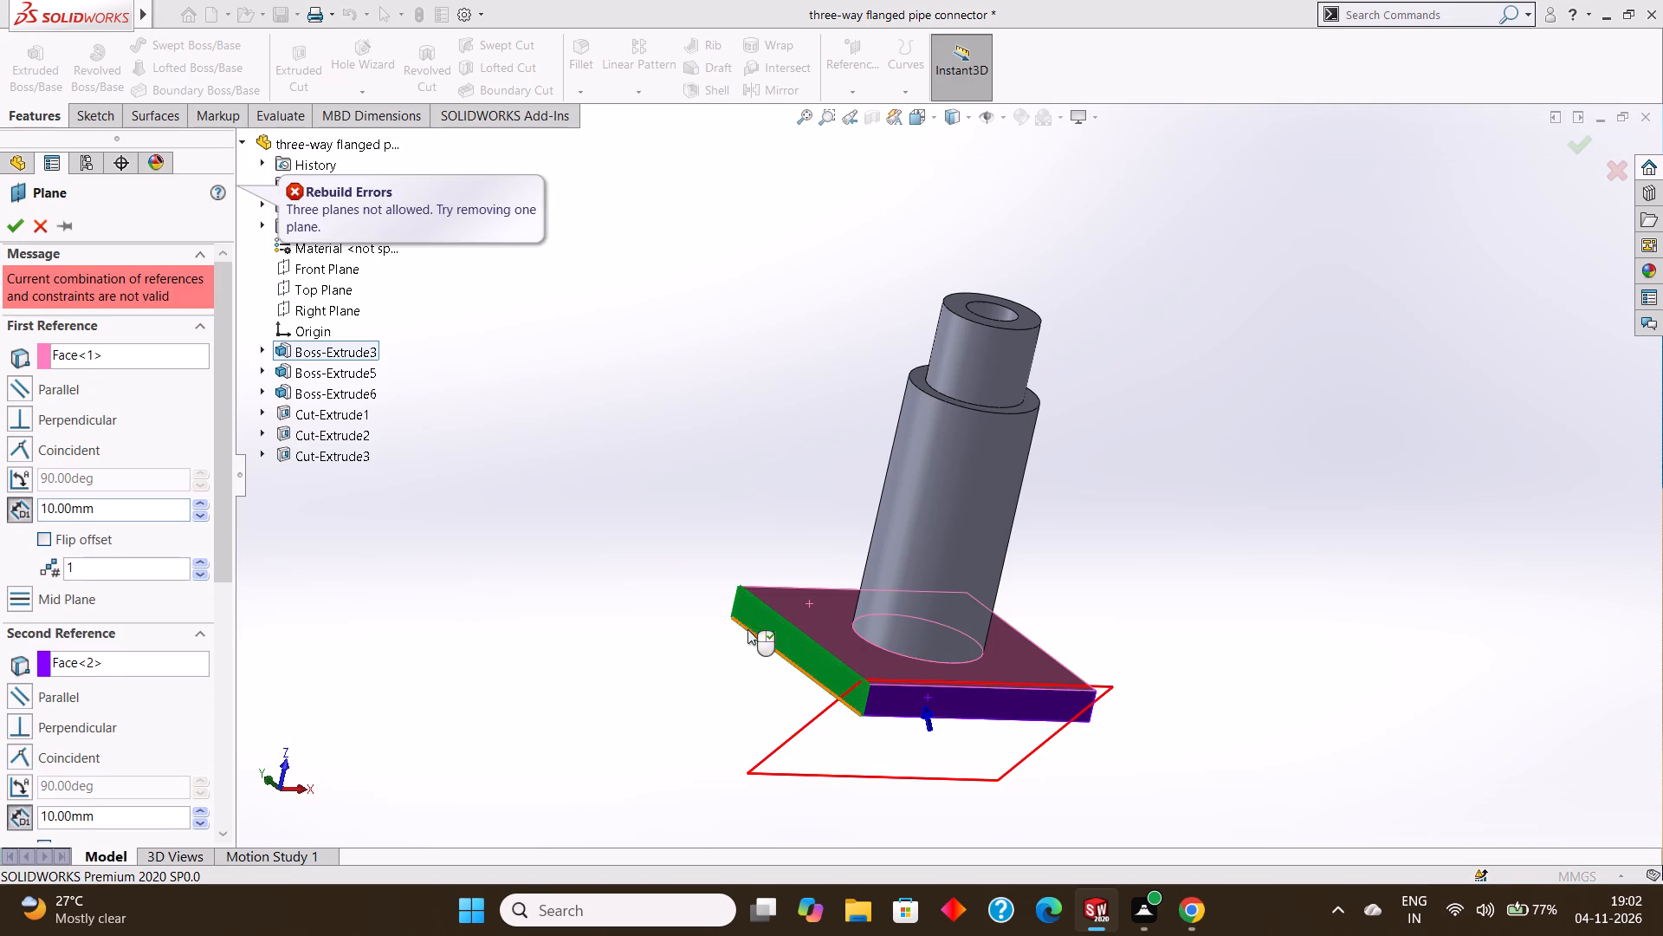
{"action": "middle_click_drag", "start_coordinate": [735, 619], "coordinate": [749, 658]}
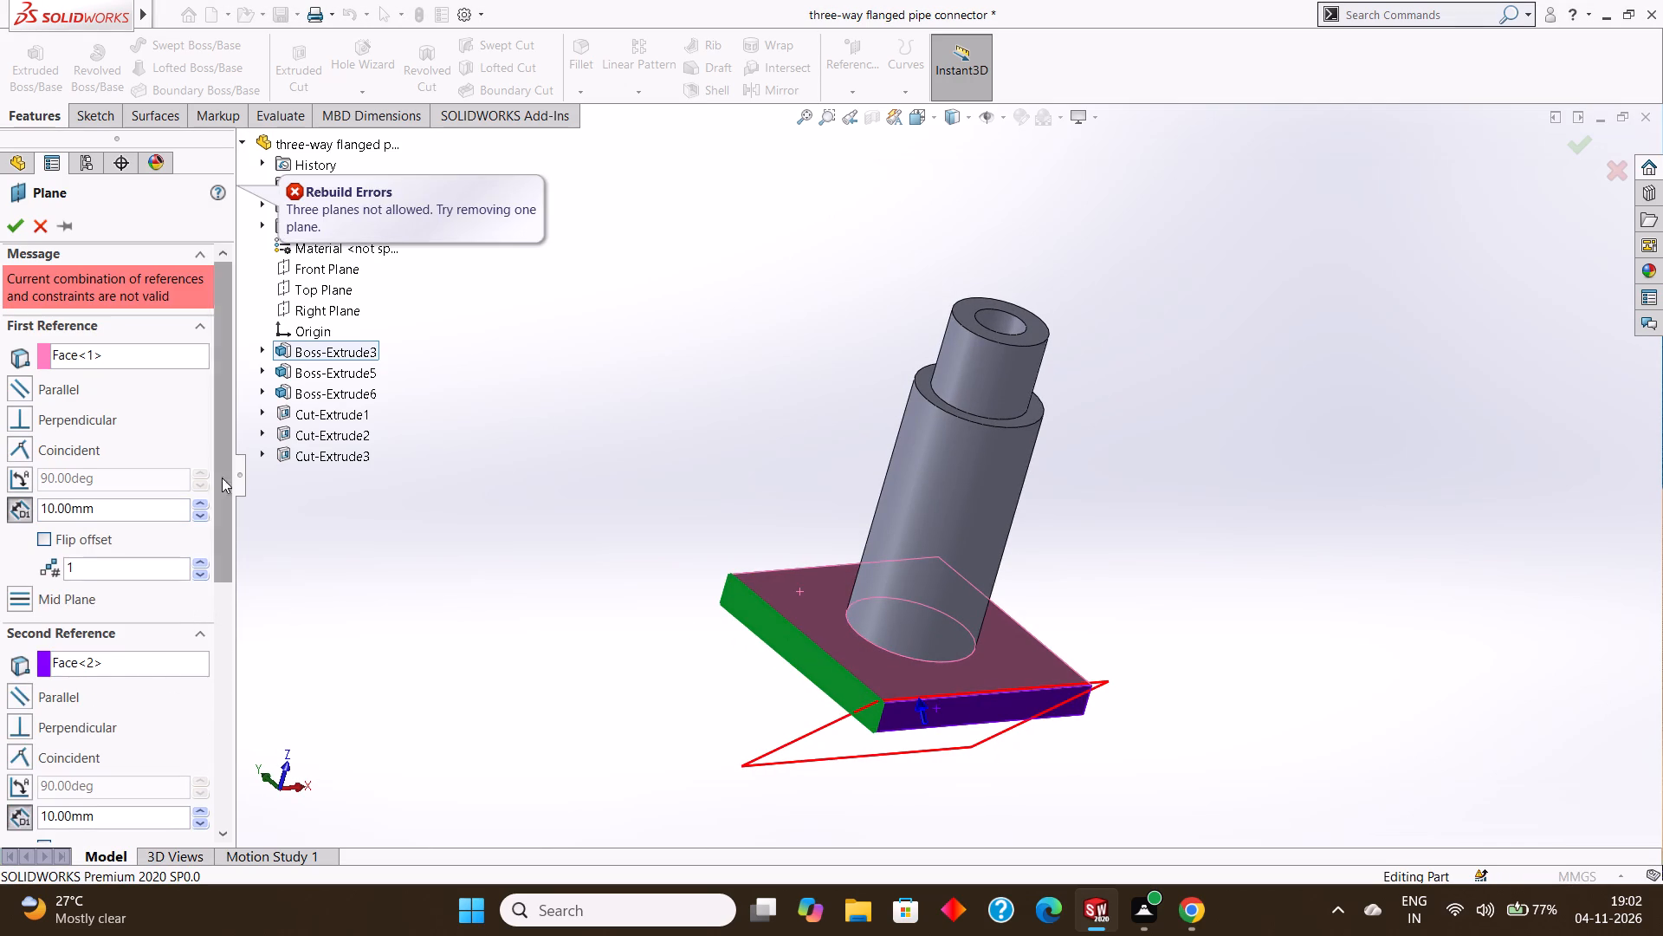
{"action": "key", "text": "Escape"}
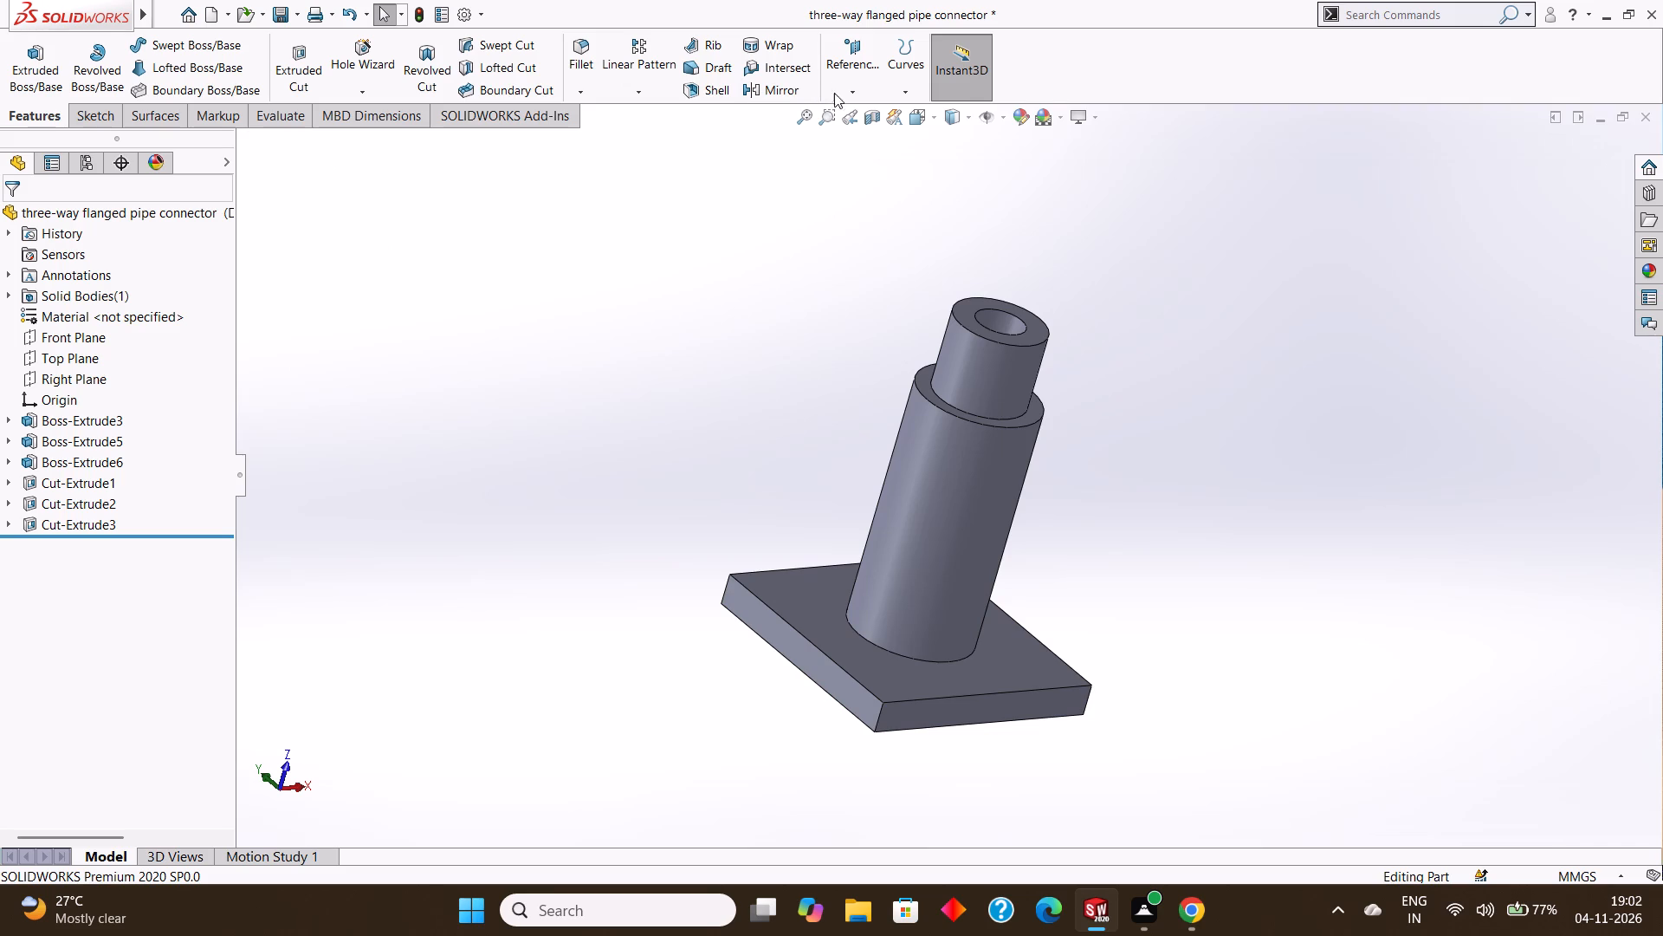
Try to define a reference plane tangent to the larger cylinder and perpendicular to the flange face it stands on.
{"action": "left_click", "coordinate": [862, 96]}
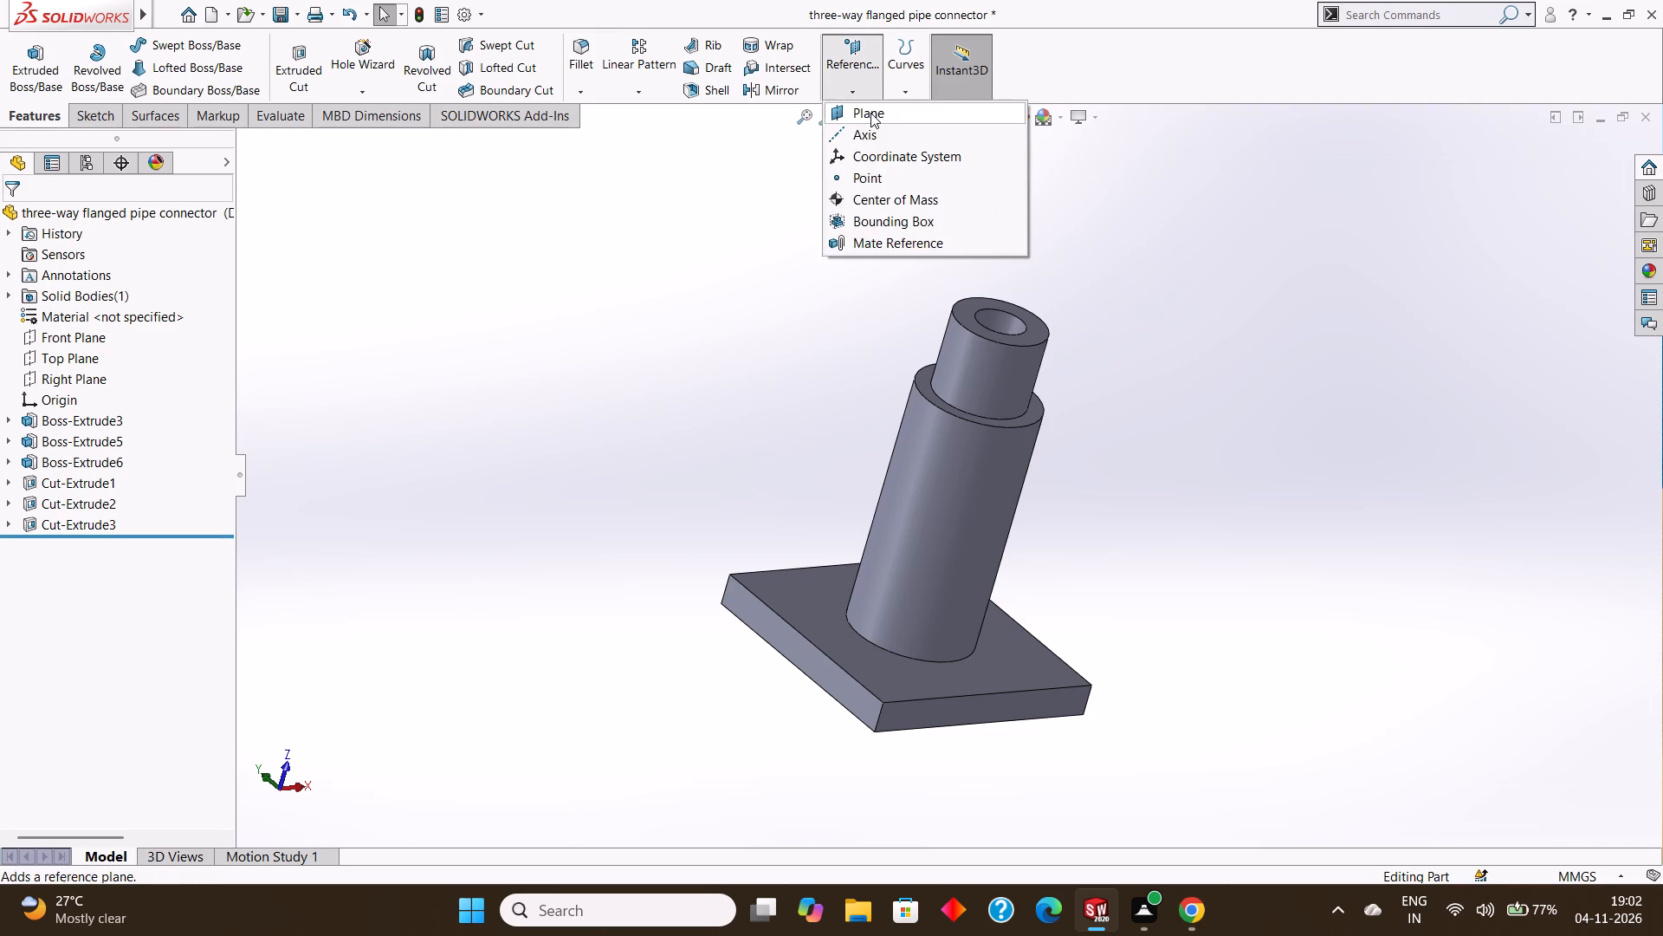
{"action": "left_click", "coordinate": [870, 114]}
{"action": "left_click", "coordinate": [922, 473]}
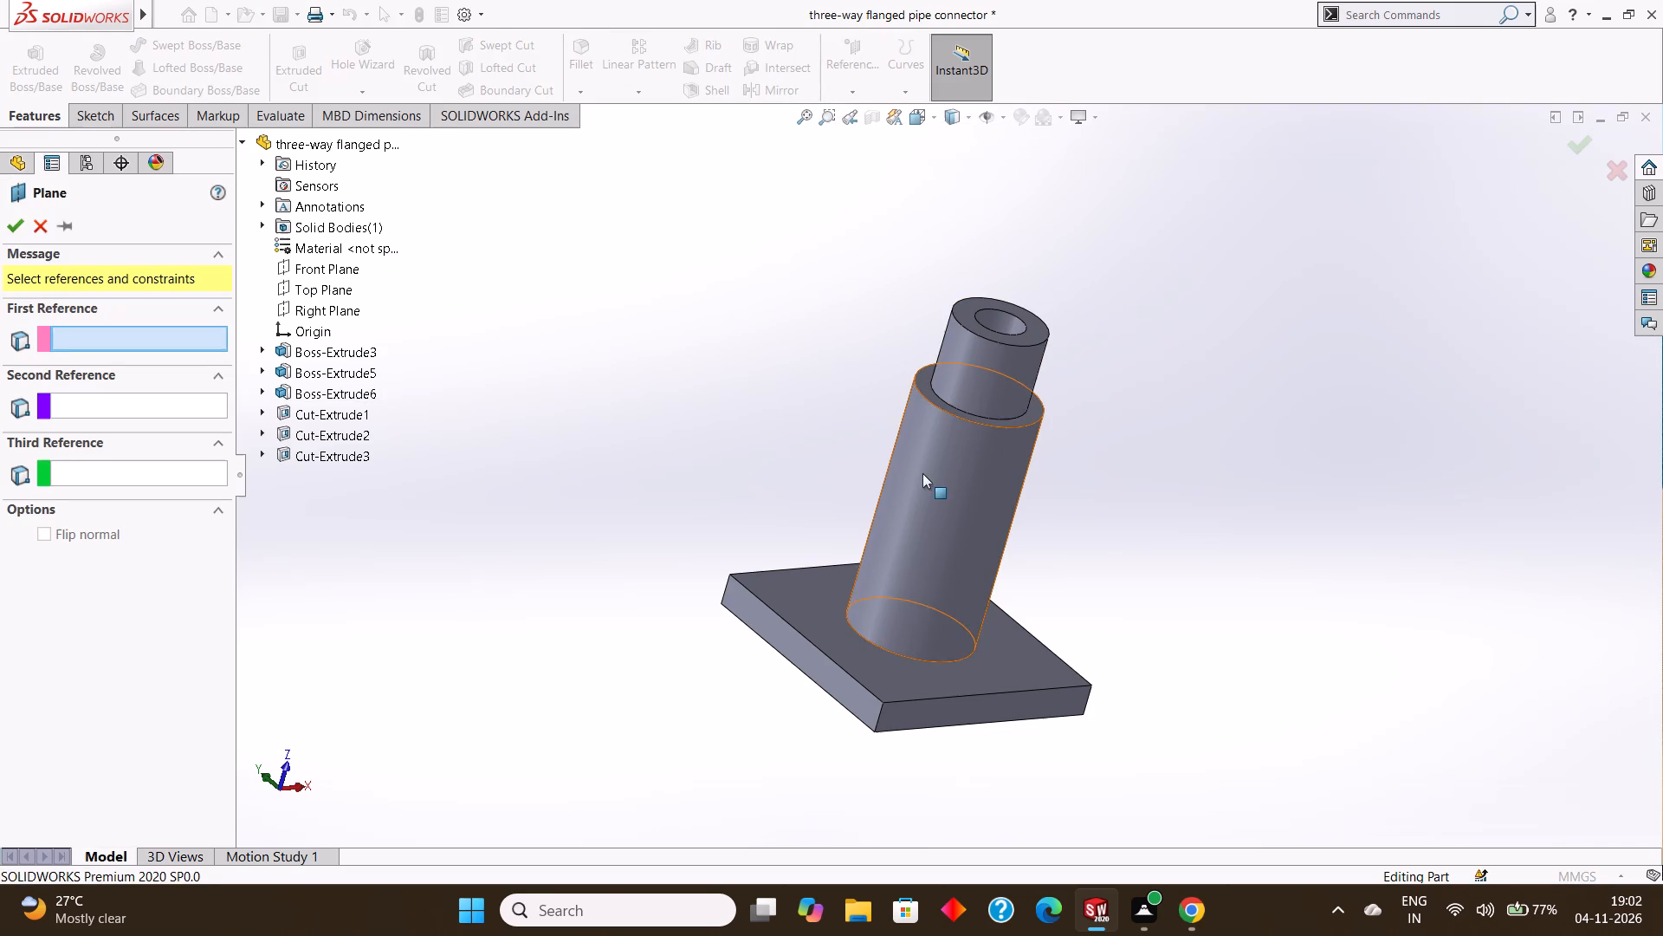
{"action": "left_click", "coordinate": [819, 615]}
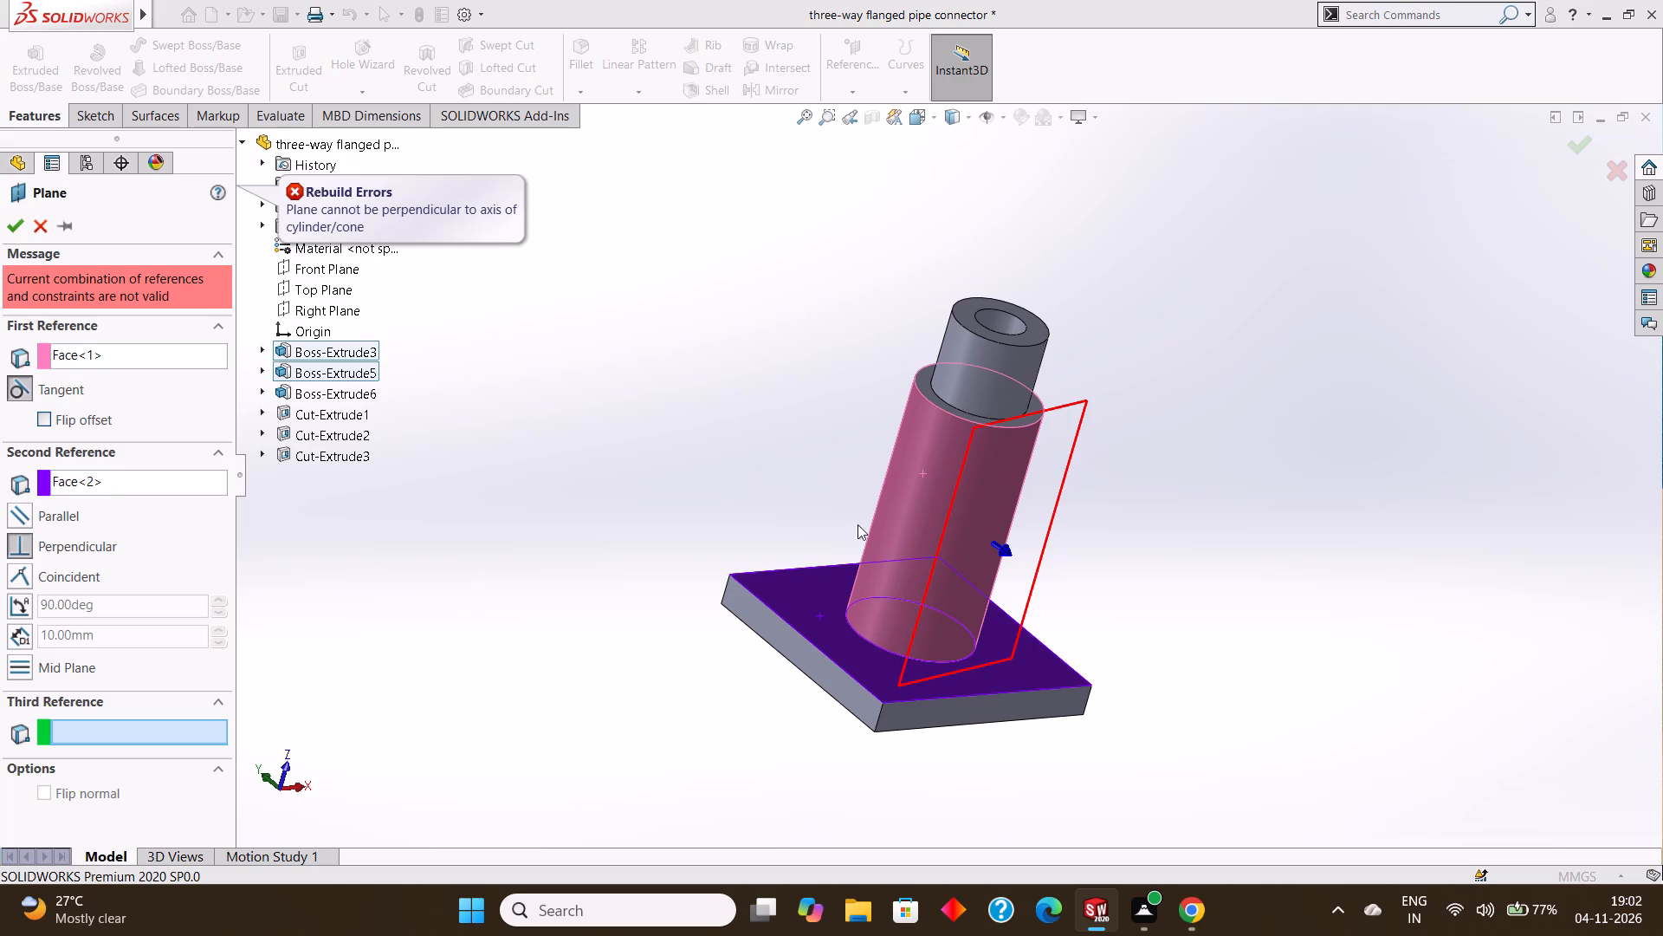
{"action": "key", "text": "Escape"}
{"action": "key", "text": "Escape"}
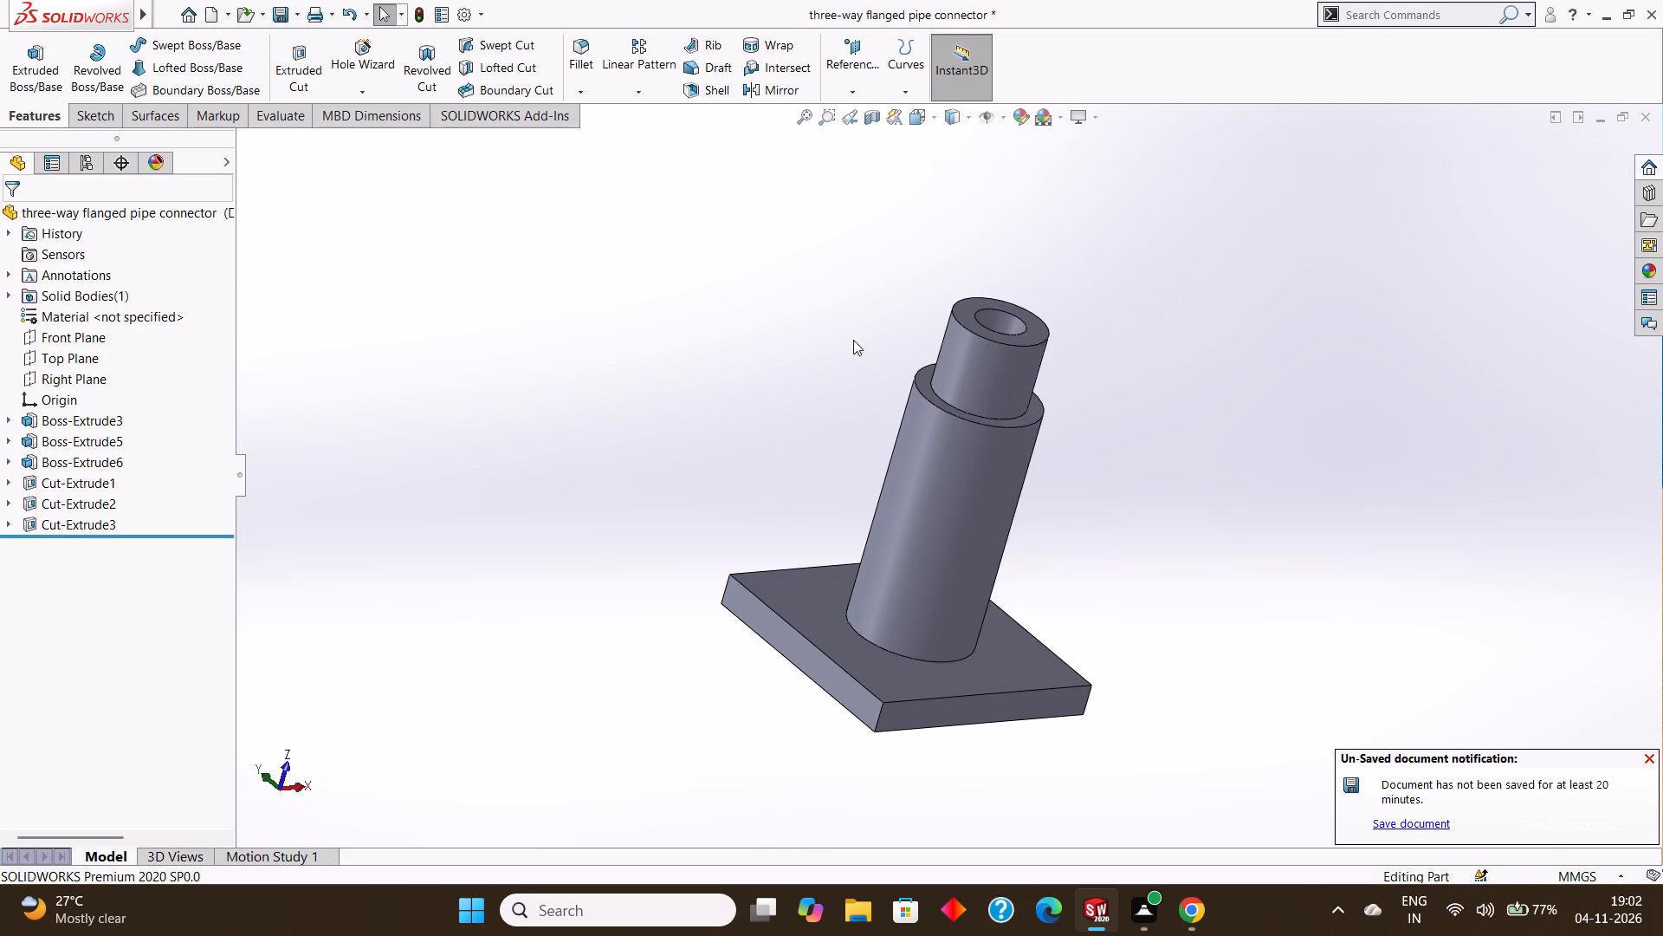
Save the part.
{"action": "key", "text": "ctrl+s"}
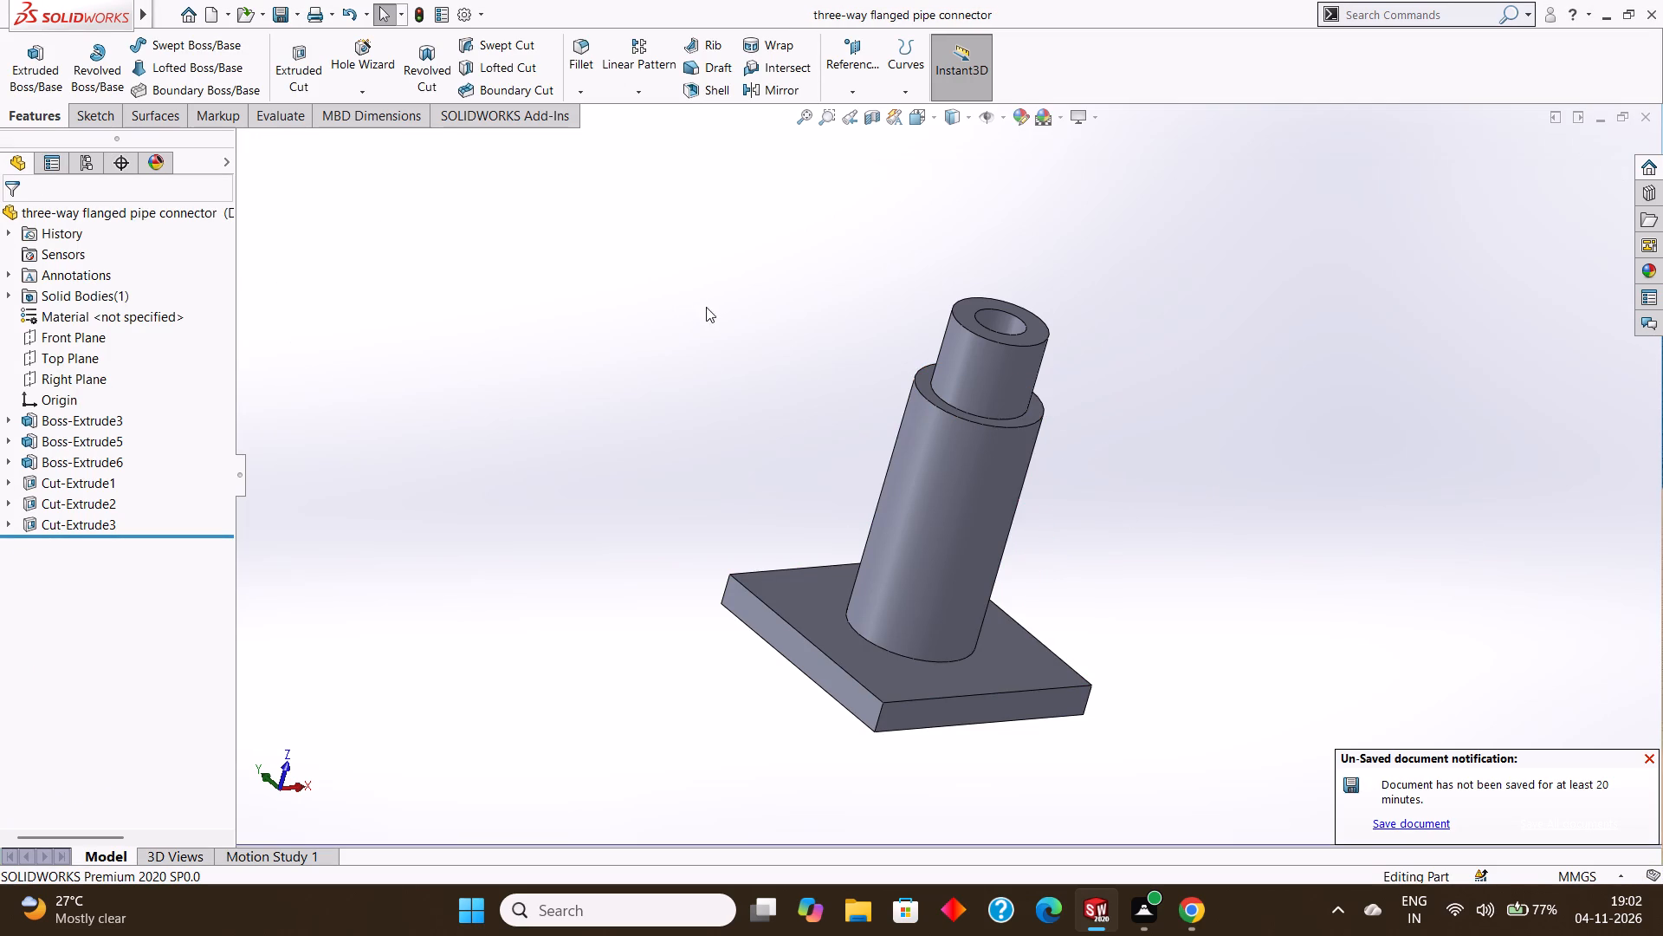
{"action": "key", "text": "ctrl+s"}
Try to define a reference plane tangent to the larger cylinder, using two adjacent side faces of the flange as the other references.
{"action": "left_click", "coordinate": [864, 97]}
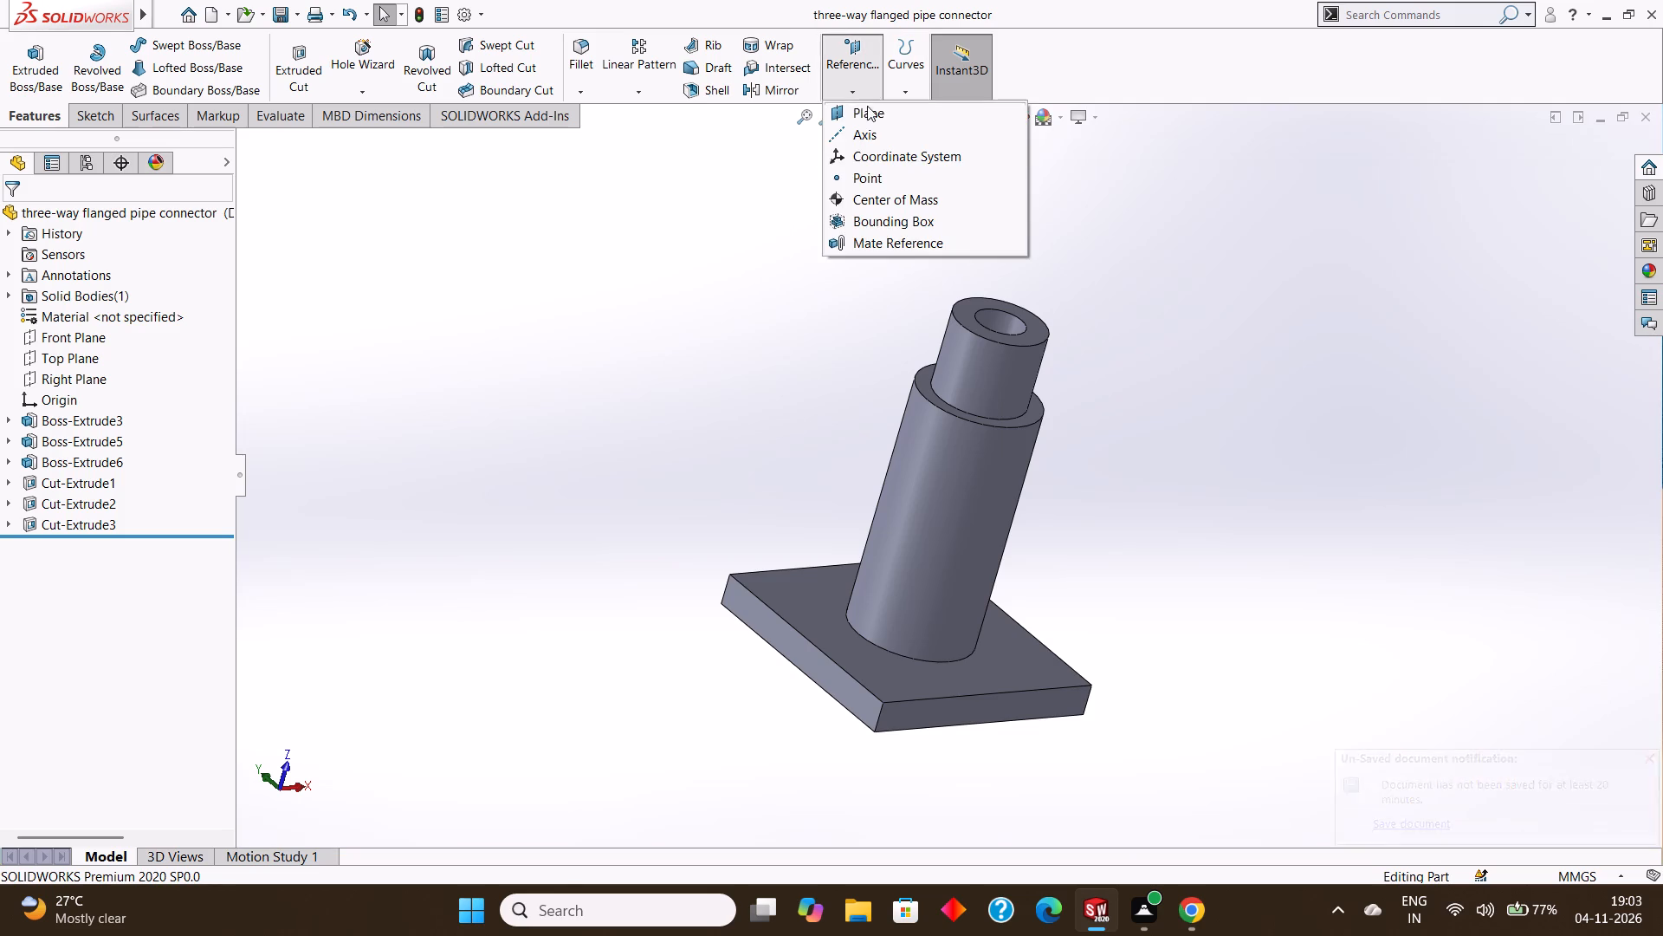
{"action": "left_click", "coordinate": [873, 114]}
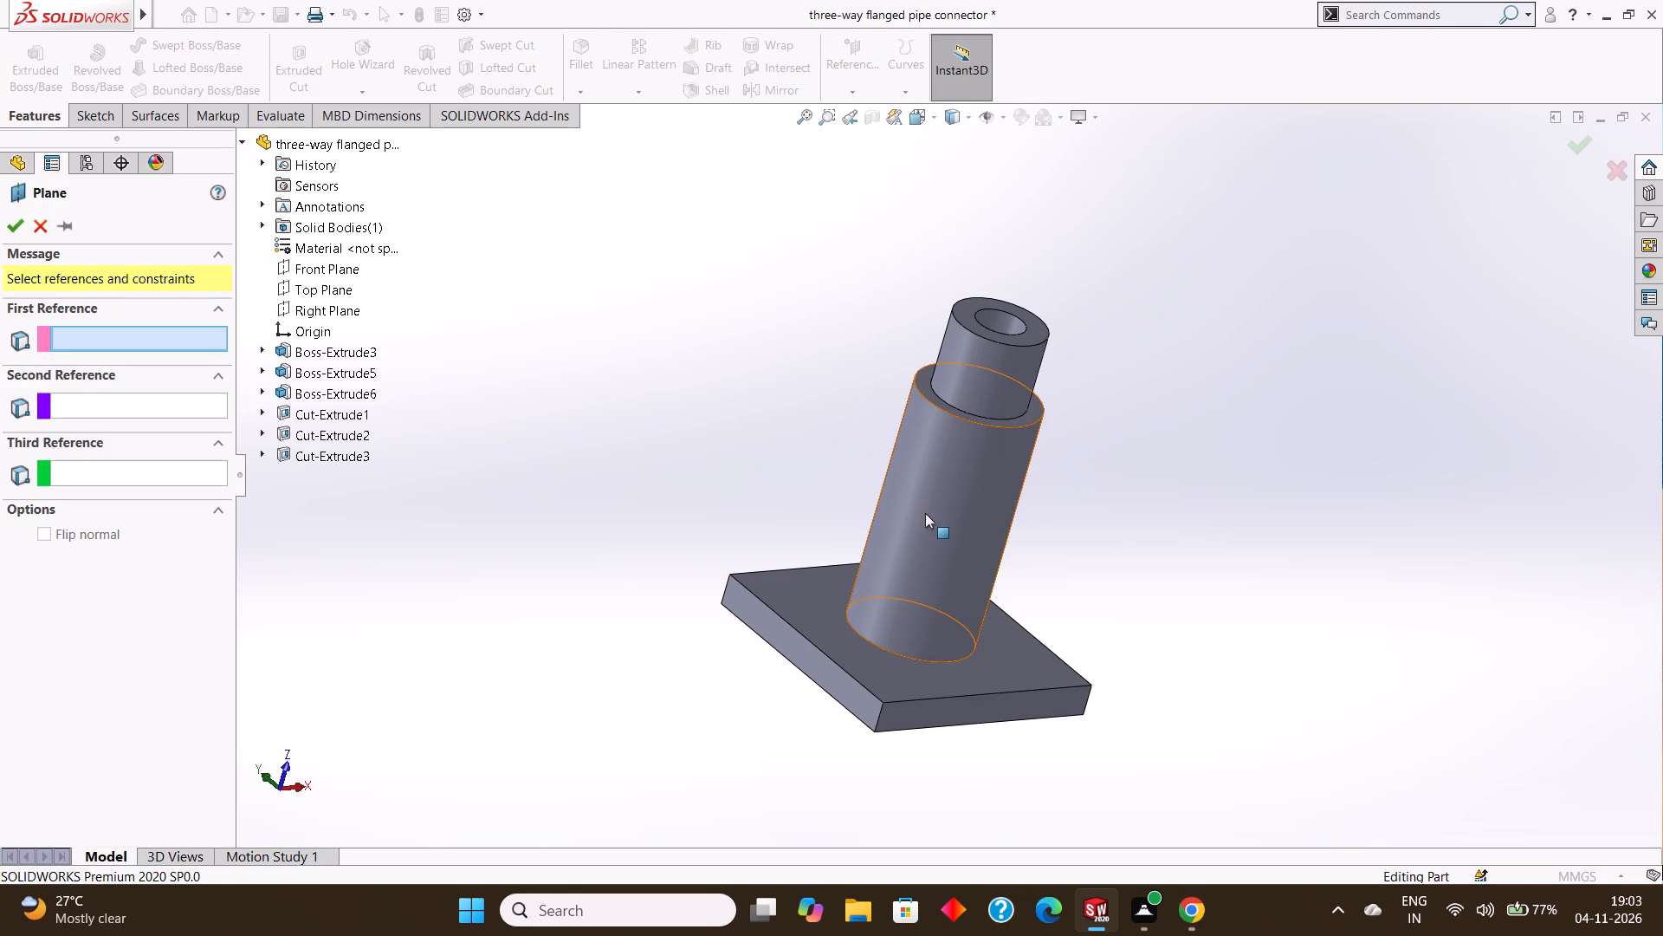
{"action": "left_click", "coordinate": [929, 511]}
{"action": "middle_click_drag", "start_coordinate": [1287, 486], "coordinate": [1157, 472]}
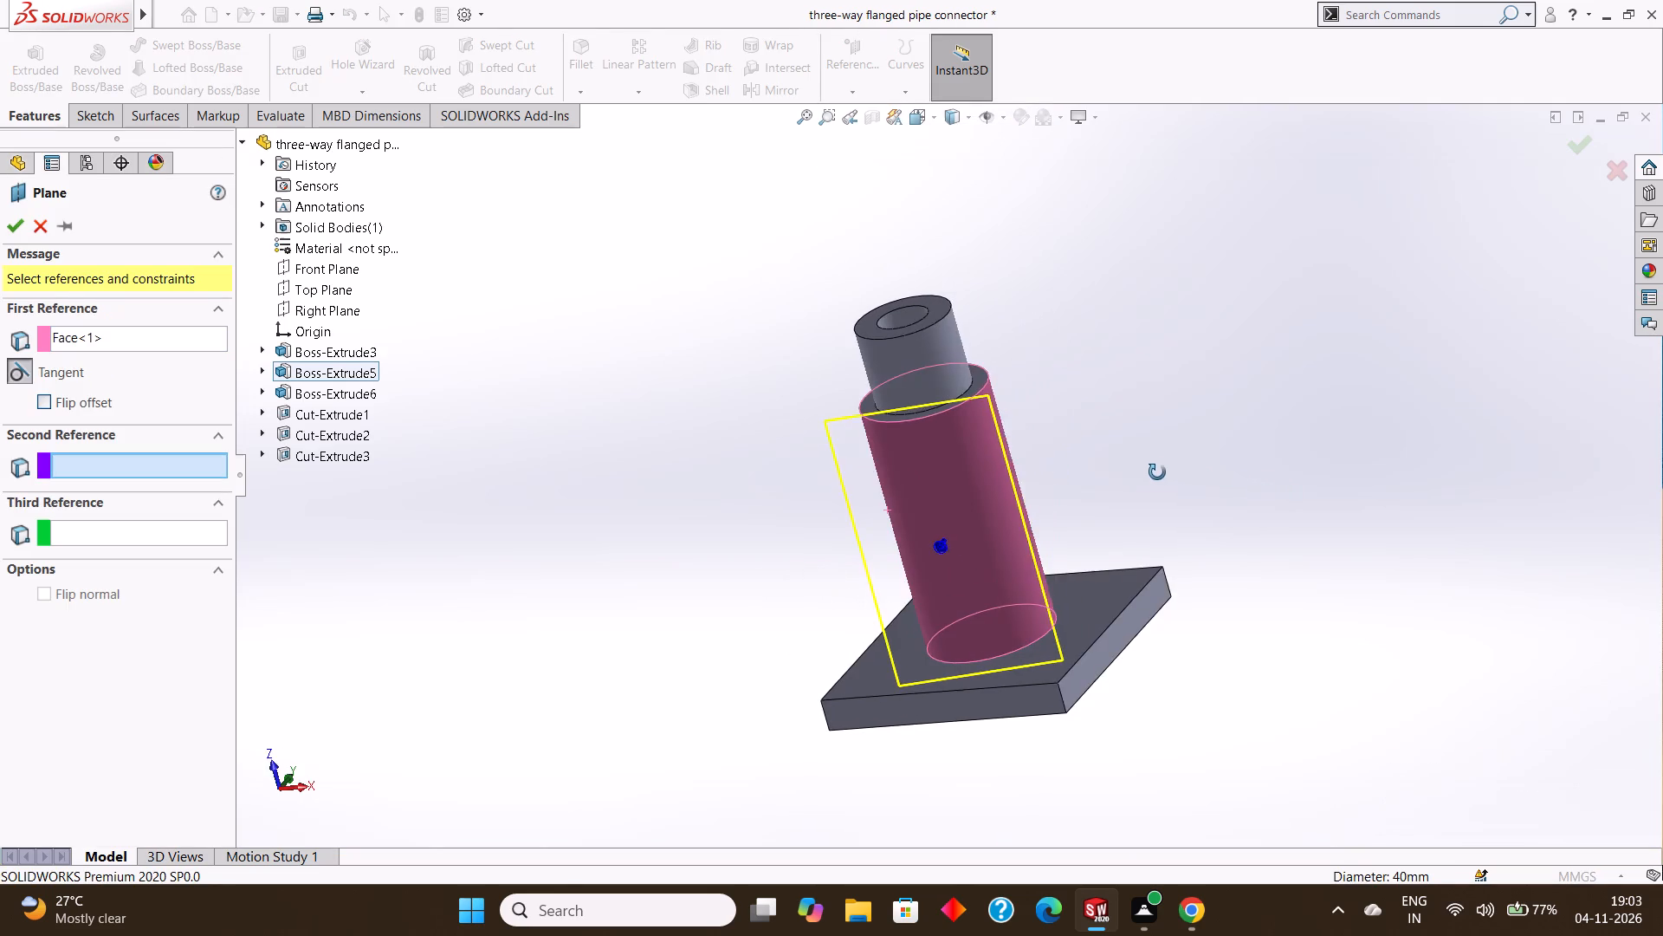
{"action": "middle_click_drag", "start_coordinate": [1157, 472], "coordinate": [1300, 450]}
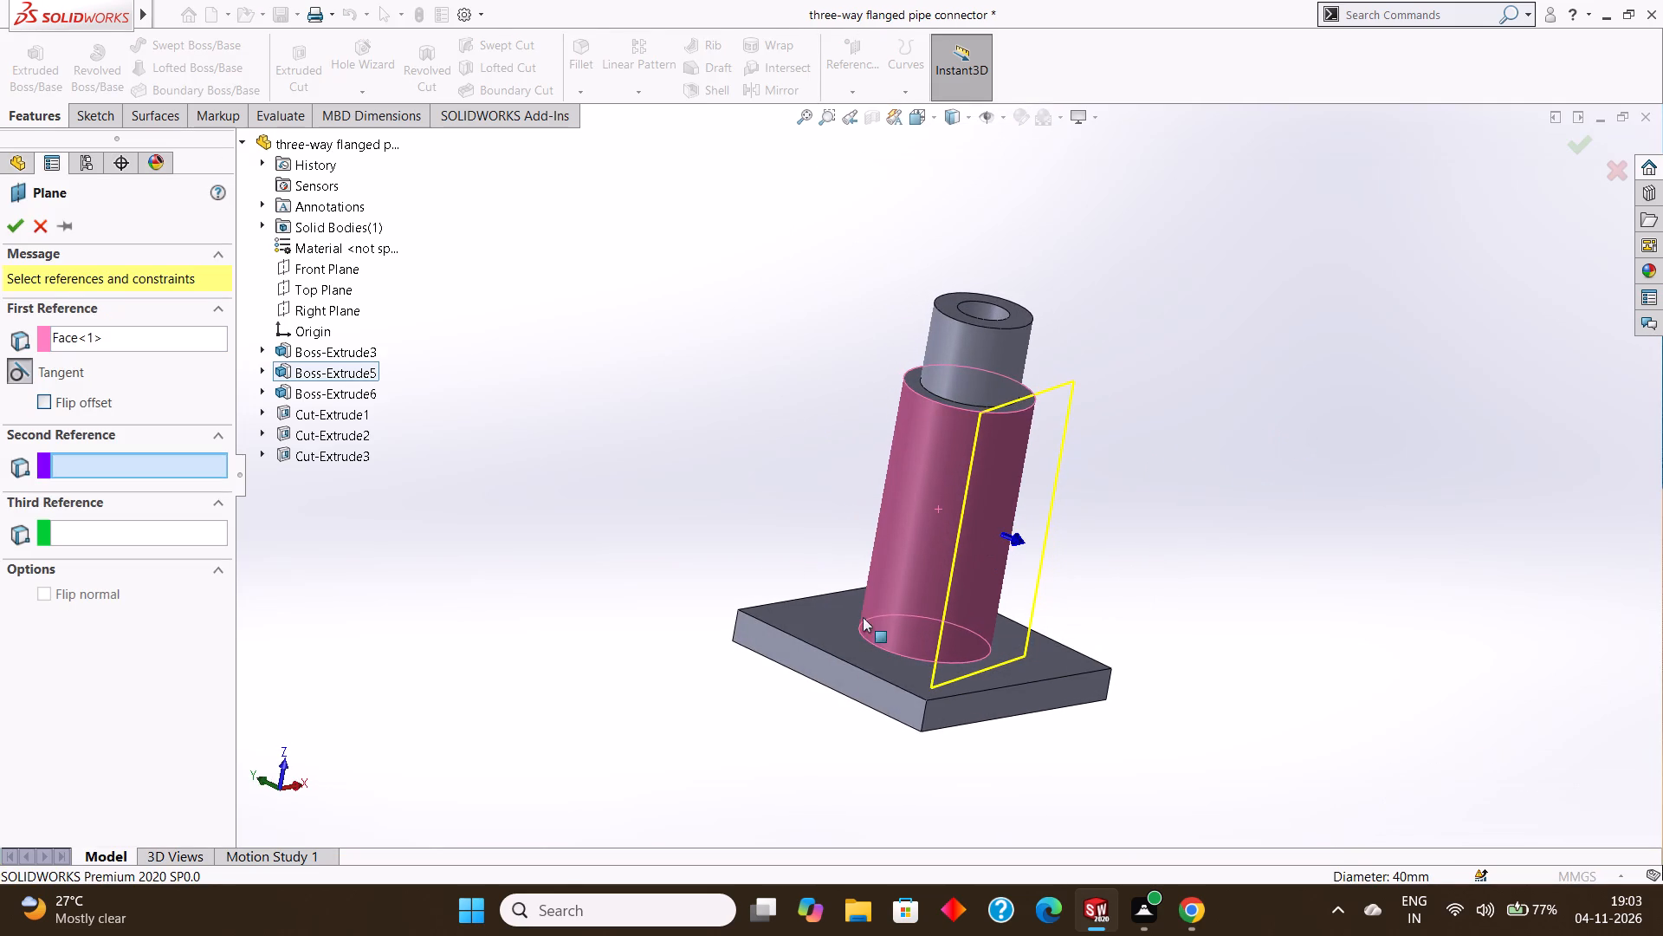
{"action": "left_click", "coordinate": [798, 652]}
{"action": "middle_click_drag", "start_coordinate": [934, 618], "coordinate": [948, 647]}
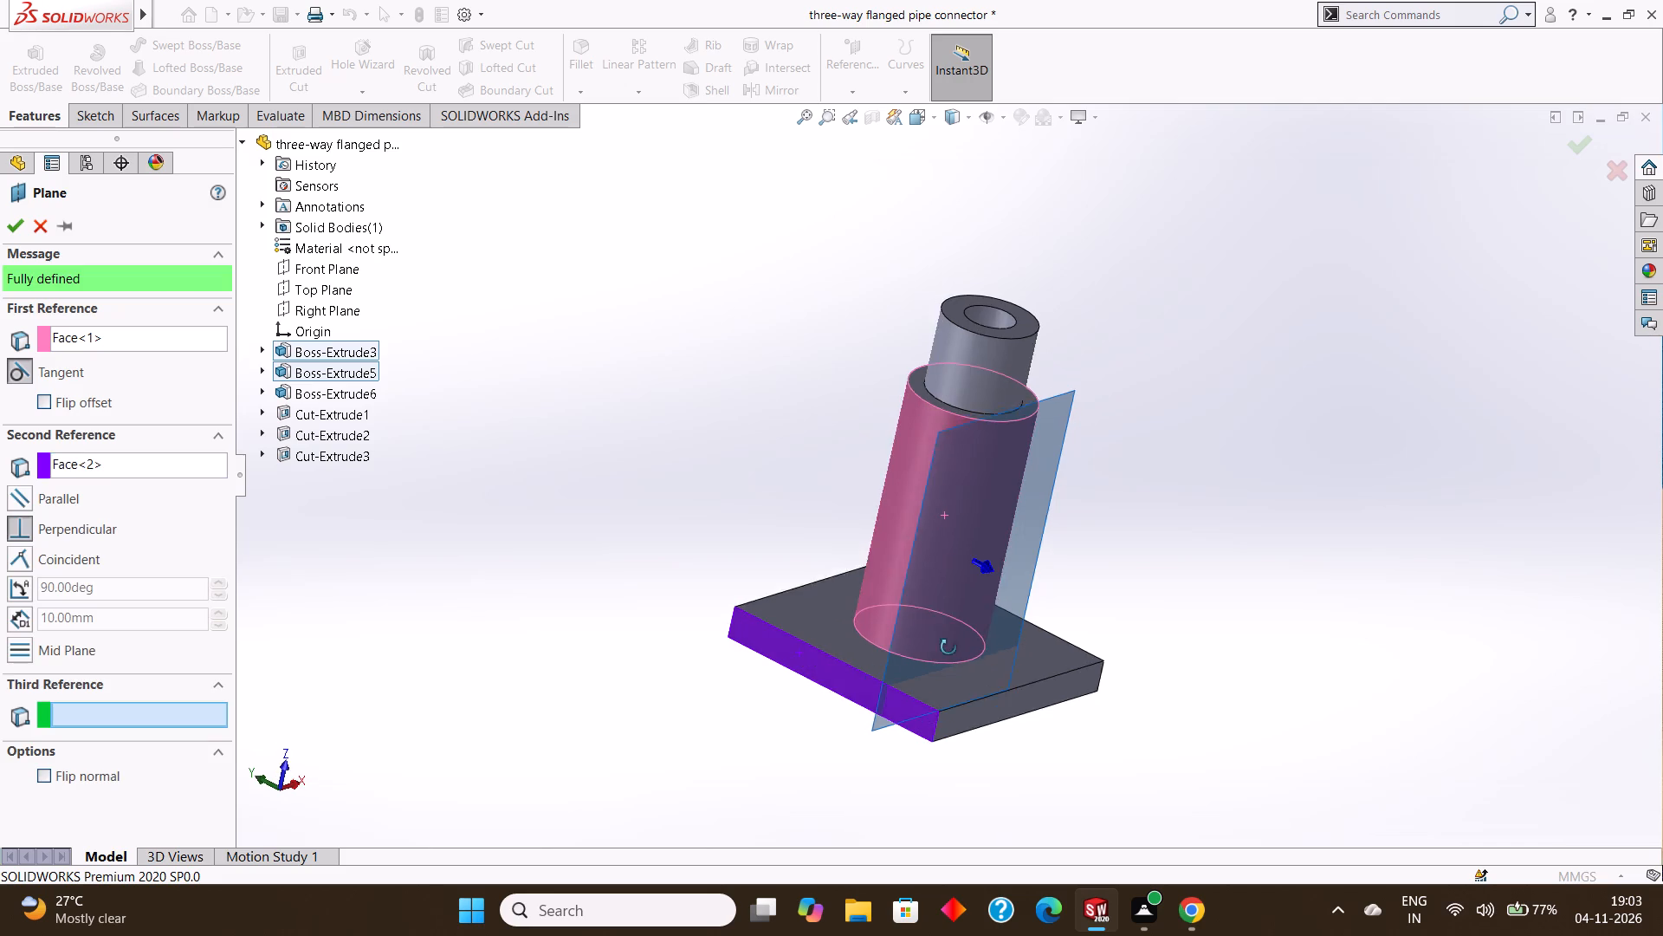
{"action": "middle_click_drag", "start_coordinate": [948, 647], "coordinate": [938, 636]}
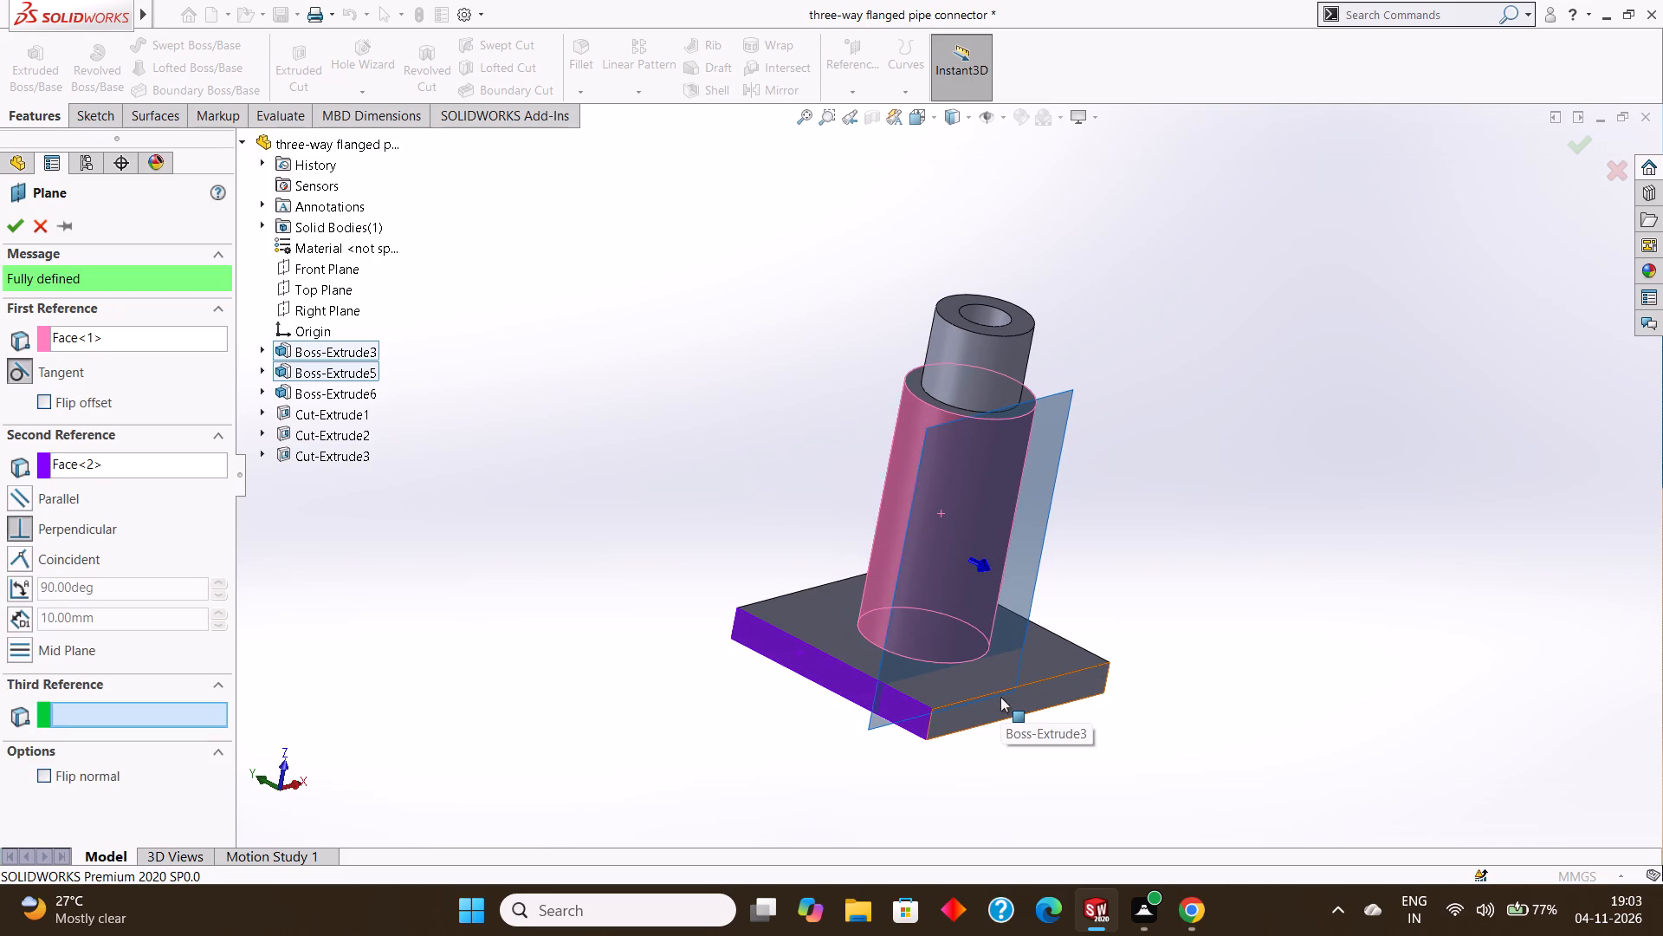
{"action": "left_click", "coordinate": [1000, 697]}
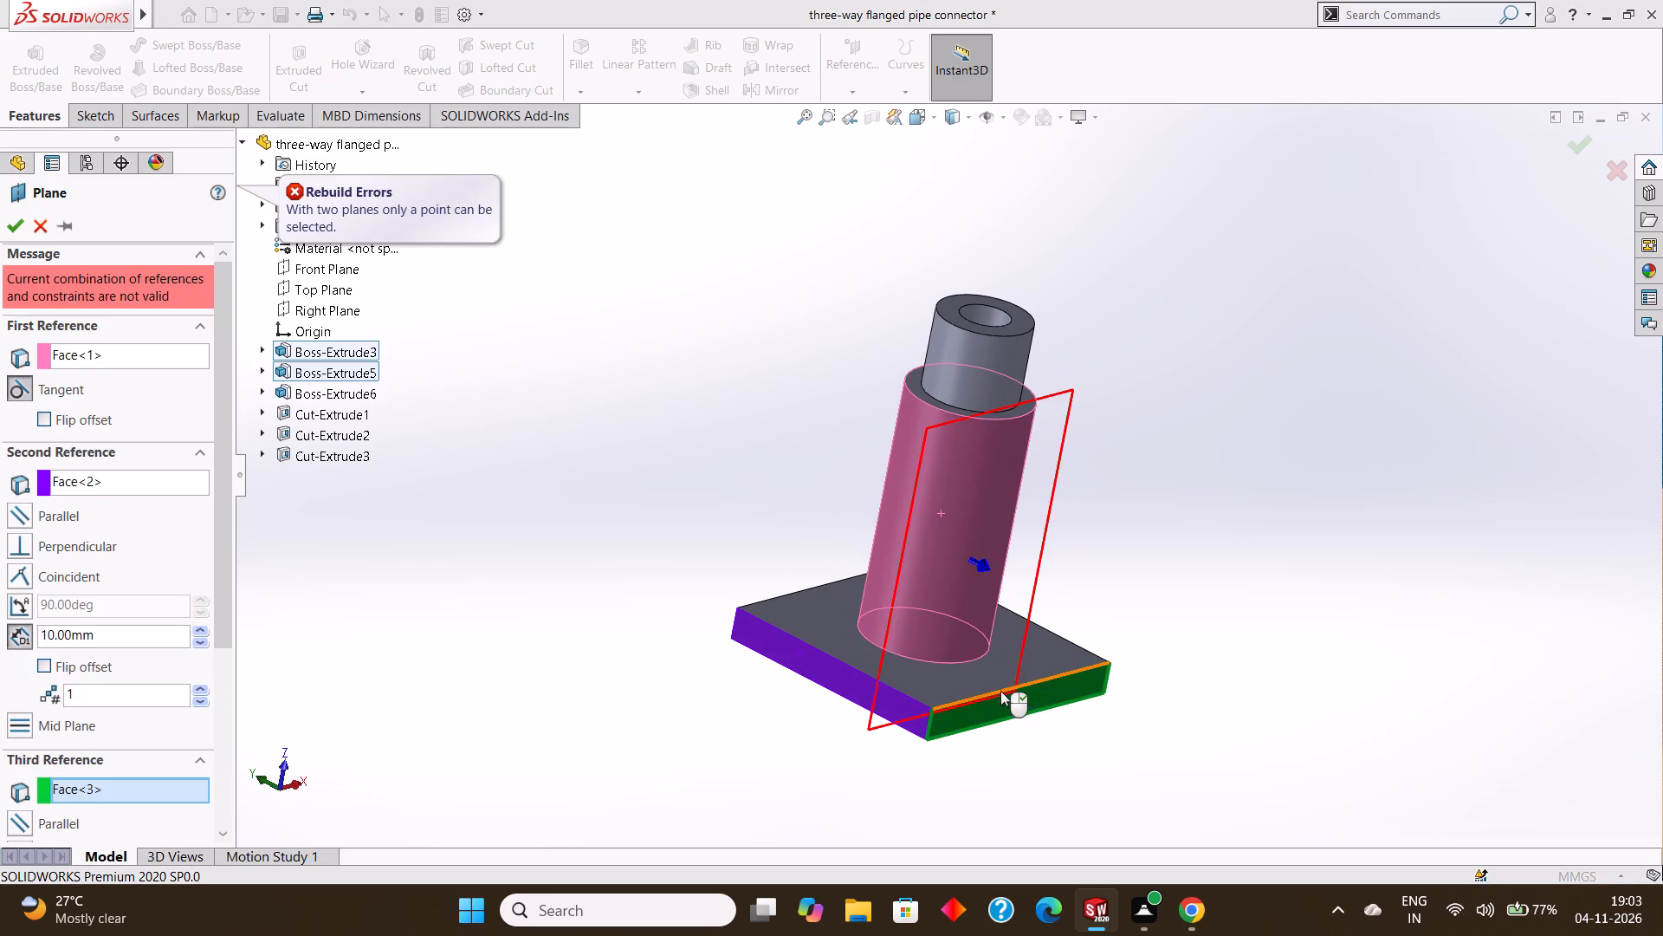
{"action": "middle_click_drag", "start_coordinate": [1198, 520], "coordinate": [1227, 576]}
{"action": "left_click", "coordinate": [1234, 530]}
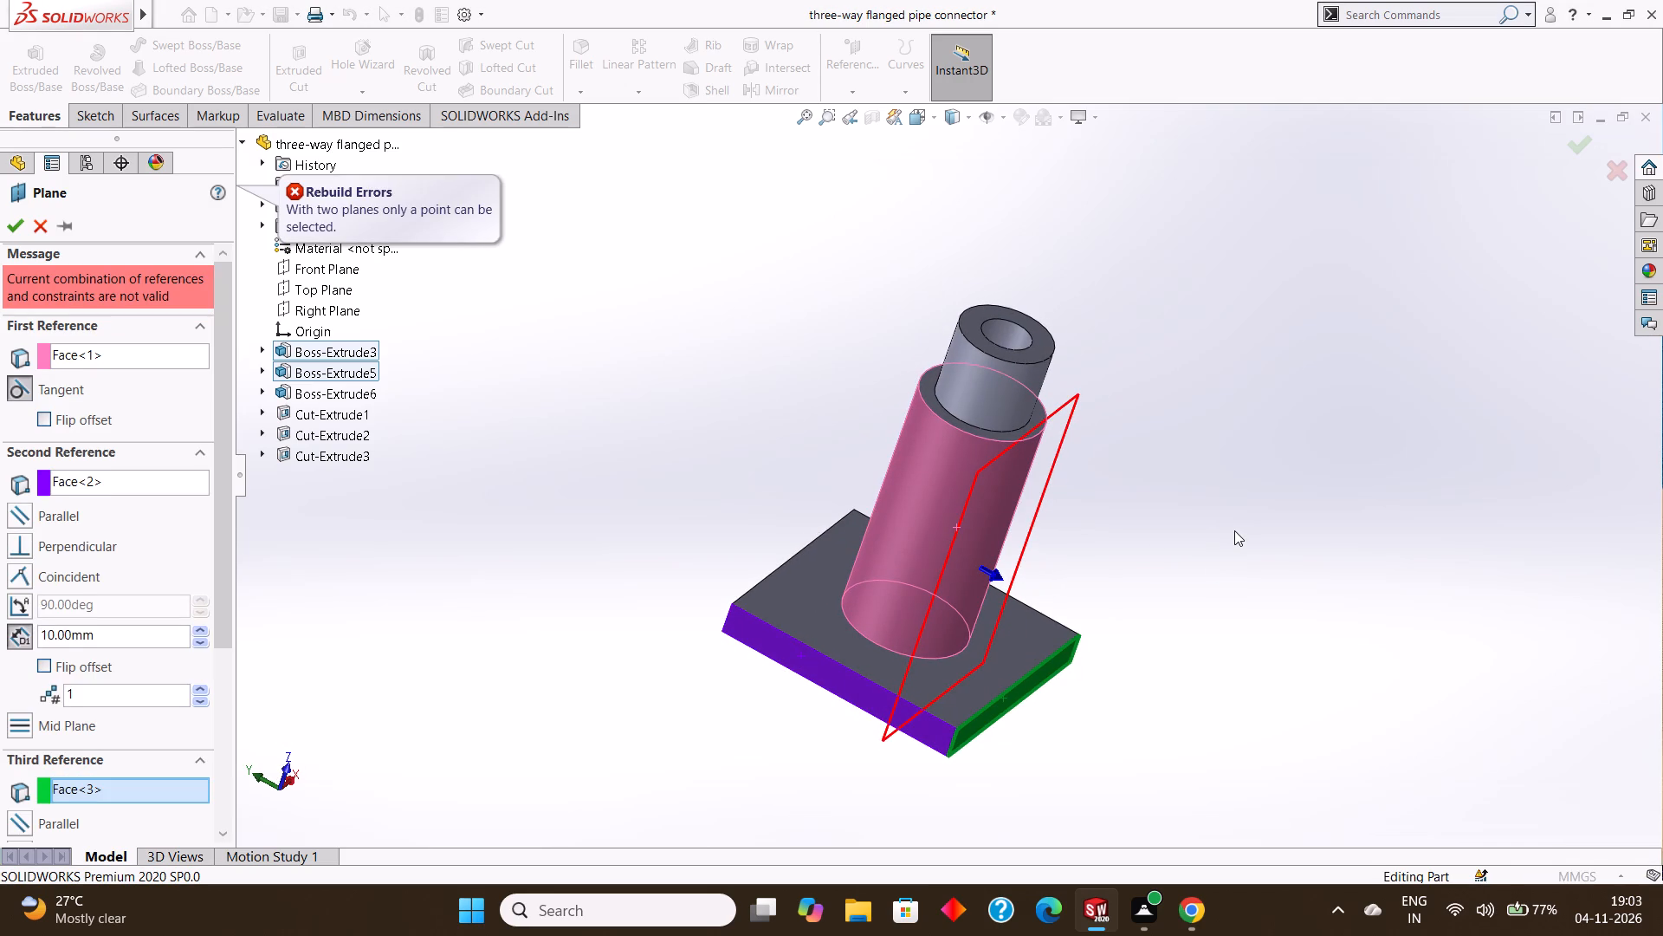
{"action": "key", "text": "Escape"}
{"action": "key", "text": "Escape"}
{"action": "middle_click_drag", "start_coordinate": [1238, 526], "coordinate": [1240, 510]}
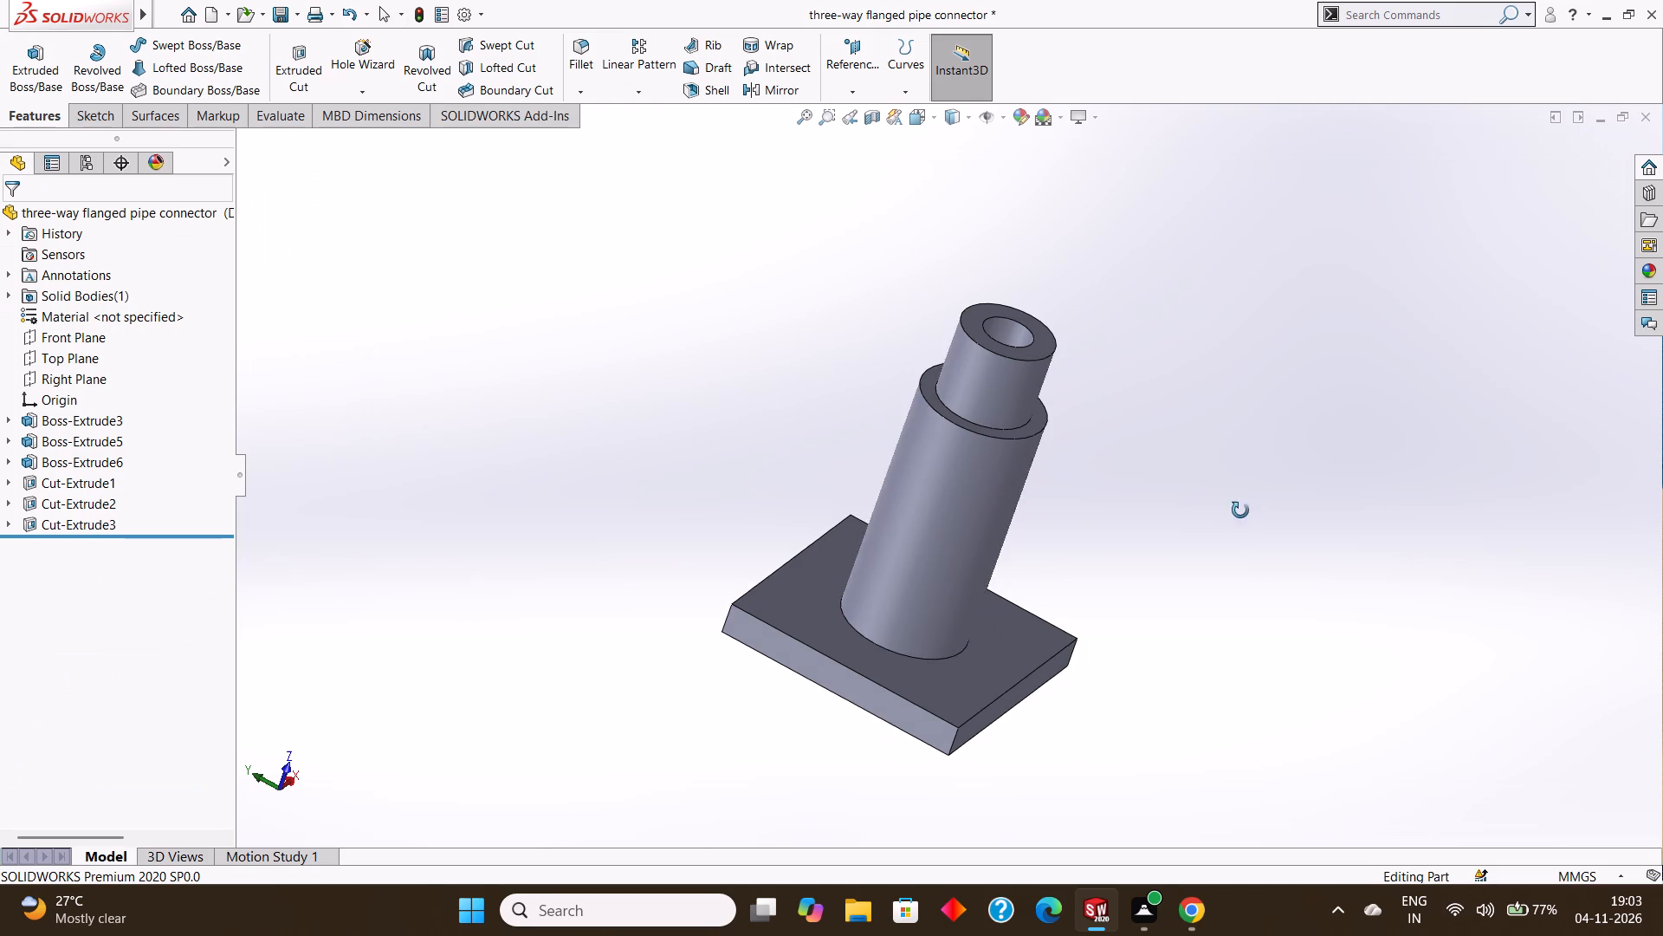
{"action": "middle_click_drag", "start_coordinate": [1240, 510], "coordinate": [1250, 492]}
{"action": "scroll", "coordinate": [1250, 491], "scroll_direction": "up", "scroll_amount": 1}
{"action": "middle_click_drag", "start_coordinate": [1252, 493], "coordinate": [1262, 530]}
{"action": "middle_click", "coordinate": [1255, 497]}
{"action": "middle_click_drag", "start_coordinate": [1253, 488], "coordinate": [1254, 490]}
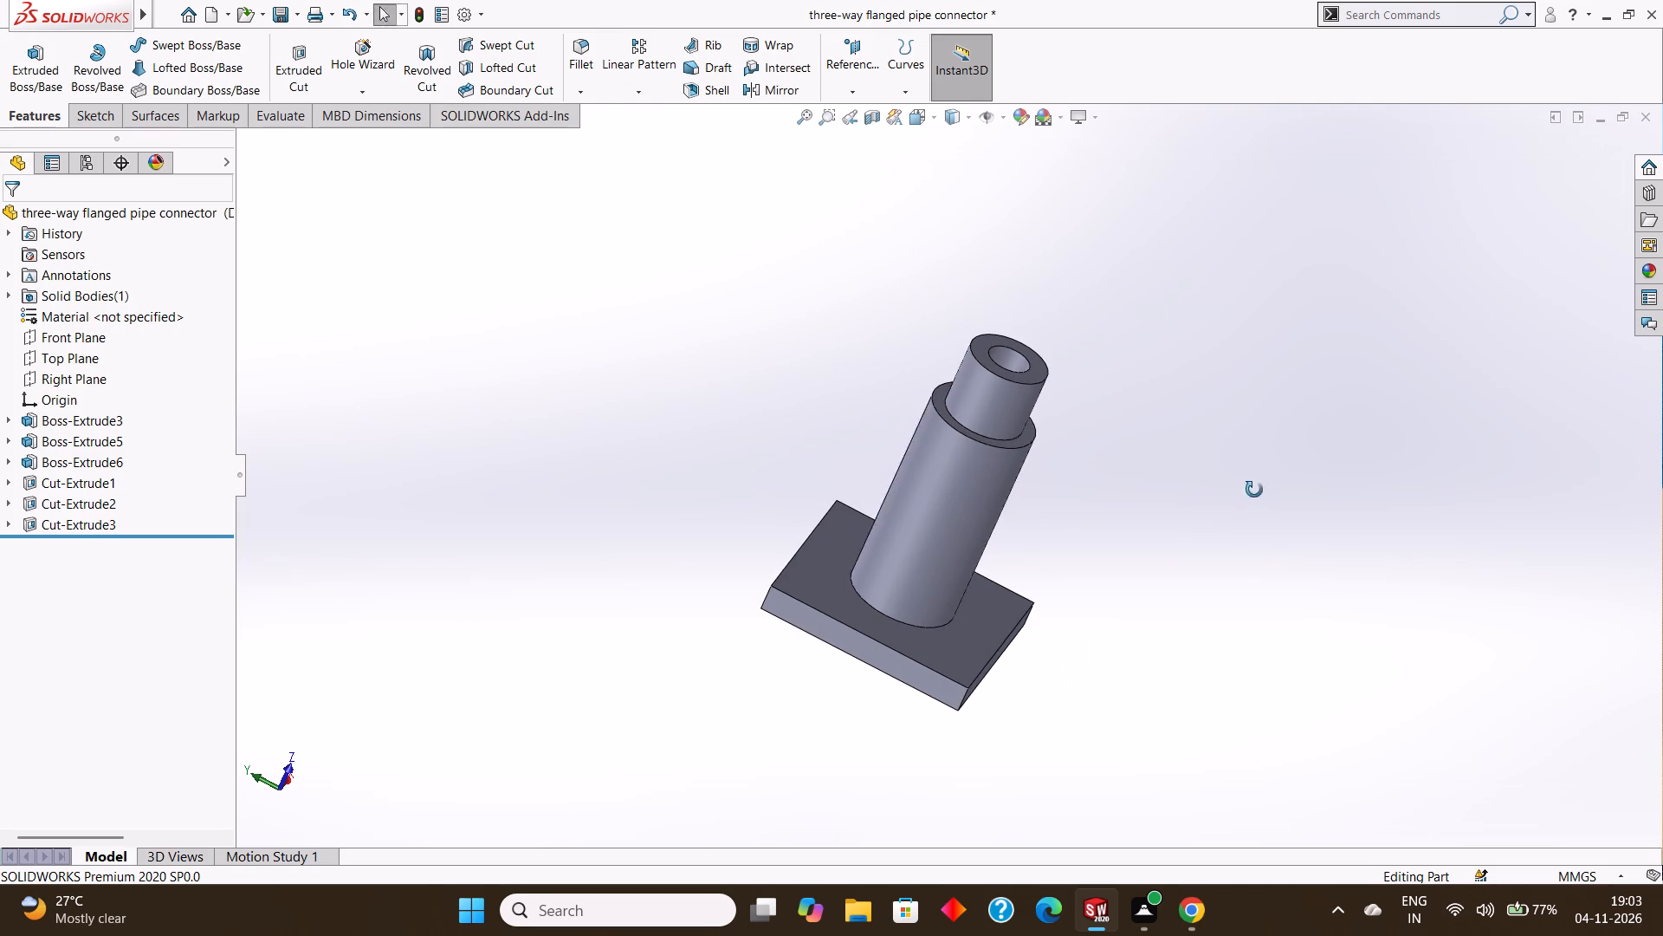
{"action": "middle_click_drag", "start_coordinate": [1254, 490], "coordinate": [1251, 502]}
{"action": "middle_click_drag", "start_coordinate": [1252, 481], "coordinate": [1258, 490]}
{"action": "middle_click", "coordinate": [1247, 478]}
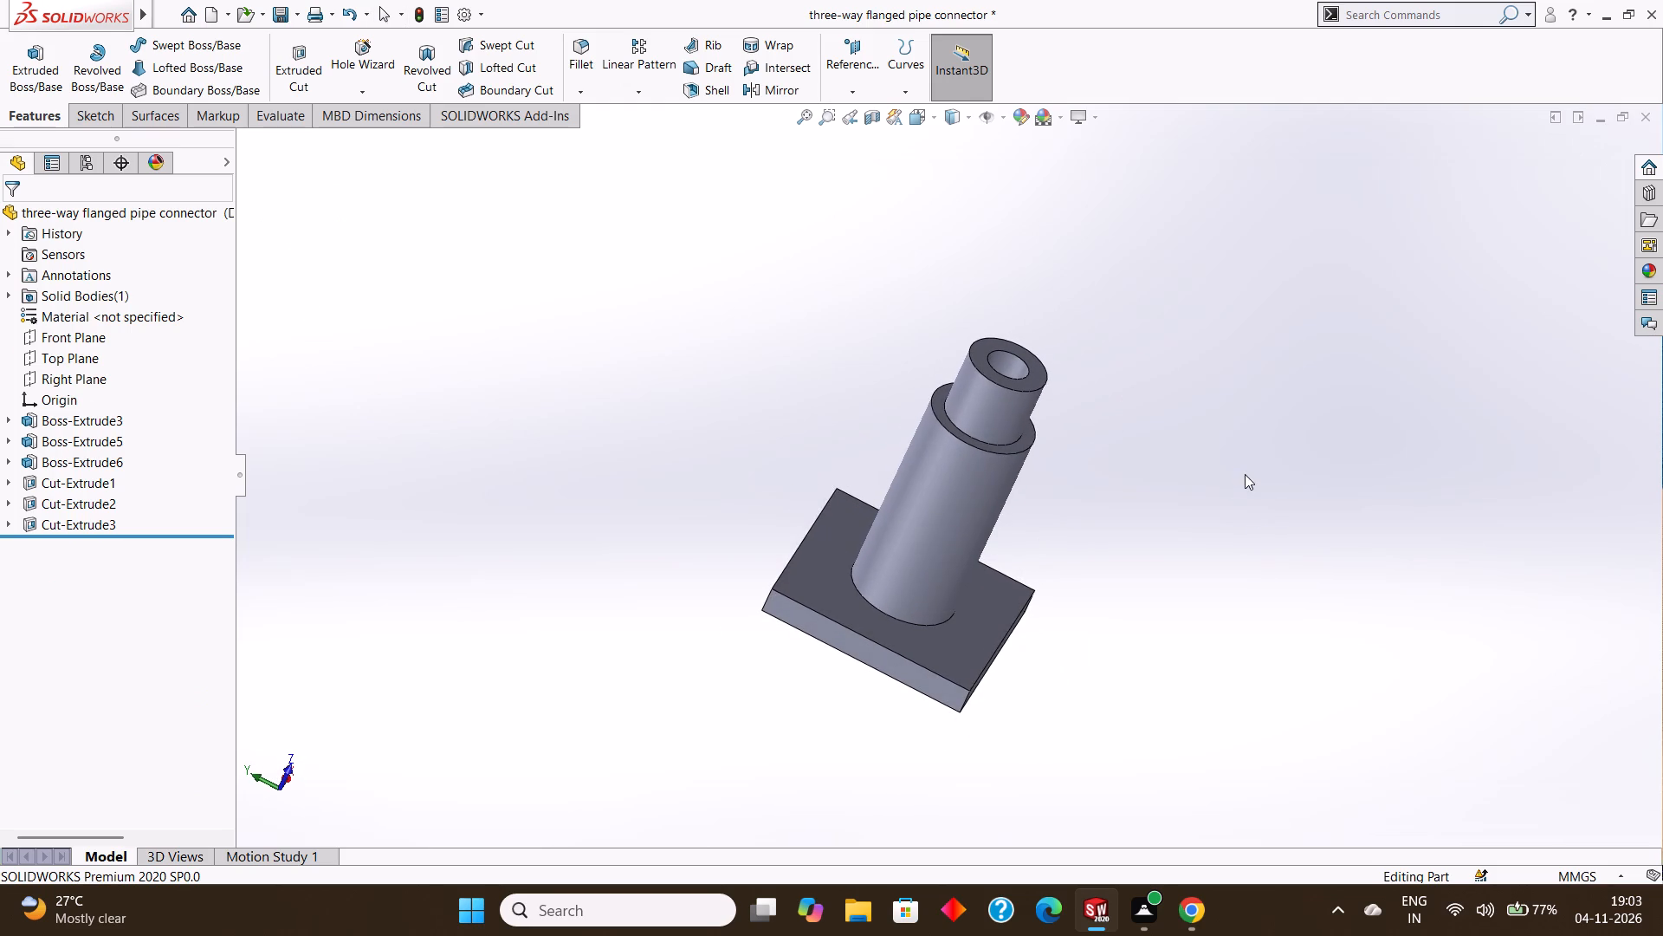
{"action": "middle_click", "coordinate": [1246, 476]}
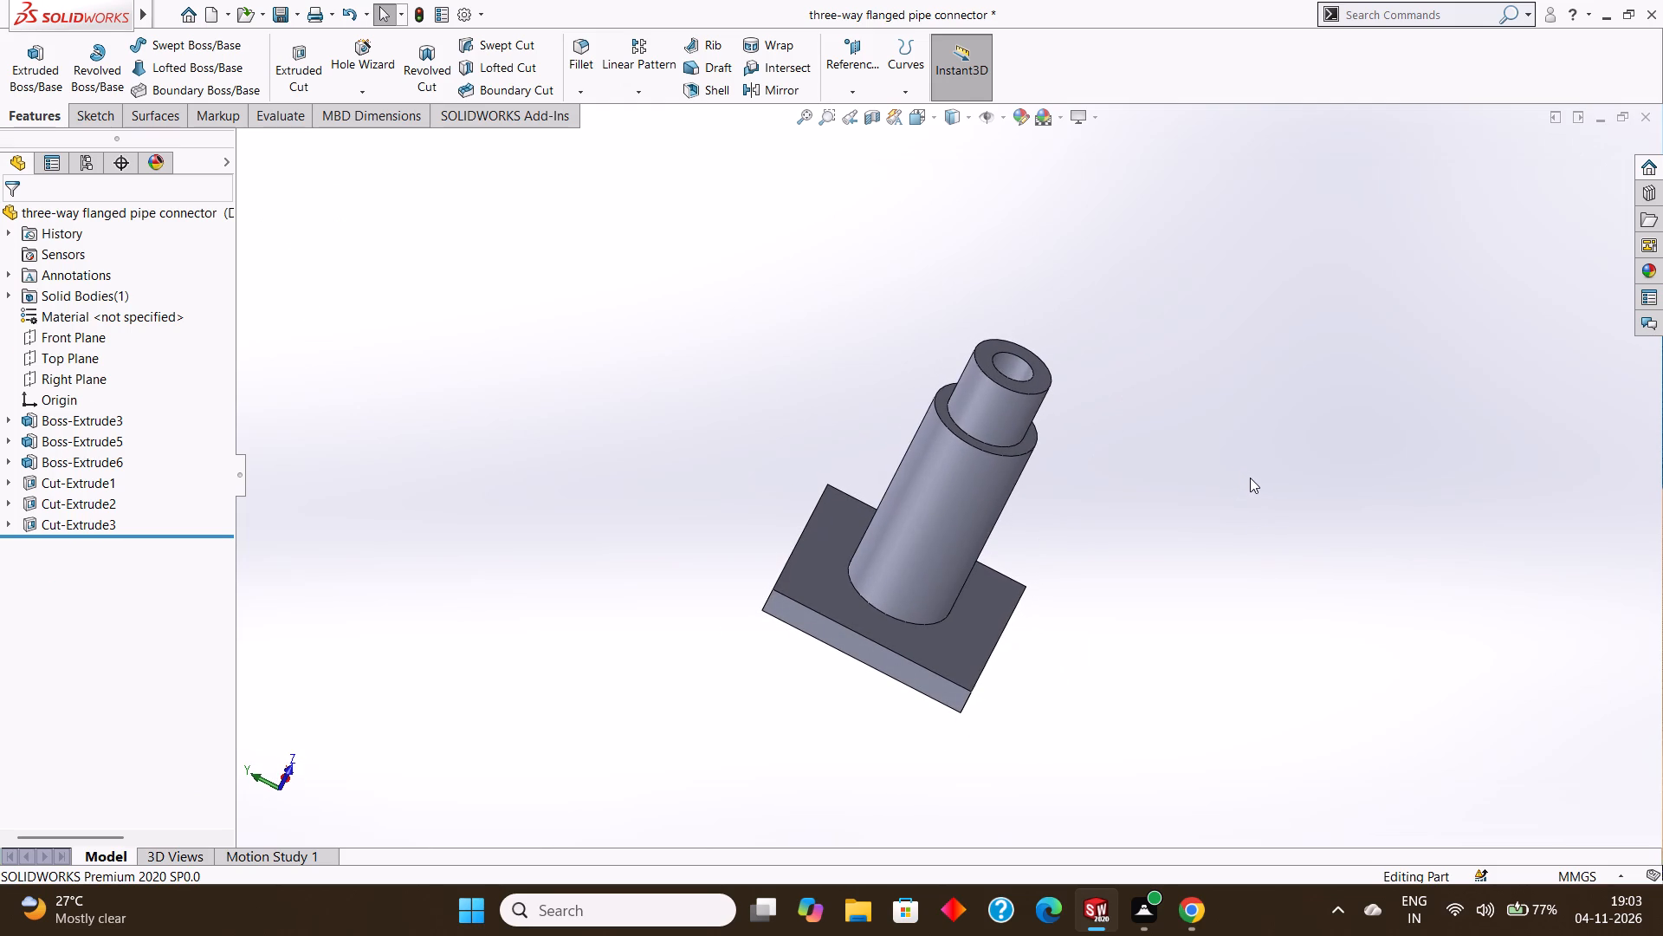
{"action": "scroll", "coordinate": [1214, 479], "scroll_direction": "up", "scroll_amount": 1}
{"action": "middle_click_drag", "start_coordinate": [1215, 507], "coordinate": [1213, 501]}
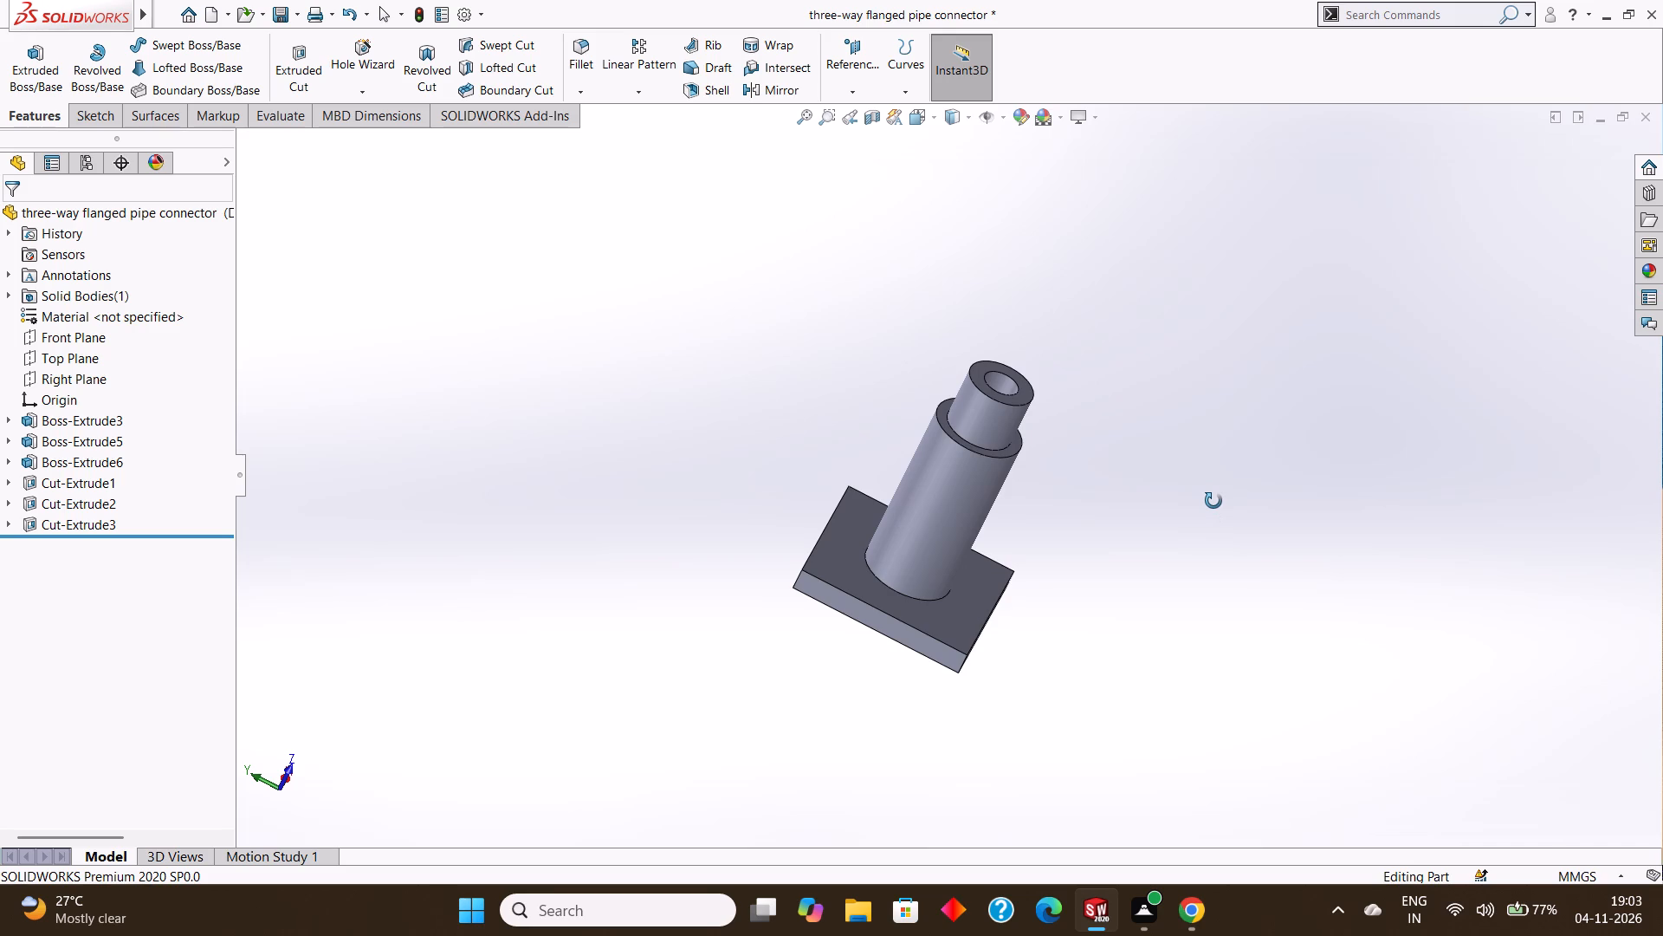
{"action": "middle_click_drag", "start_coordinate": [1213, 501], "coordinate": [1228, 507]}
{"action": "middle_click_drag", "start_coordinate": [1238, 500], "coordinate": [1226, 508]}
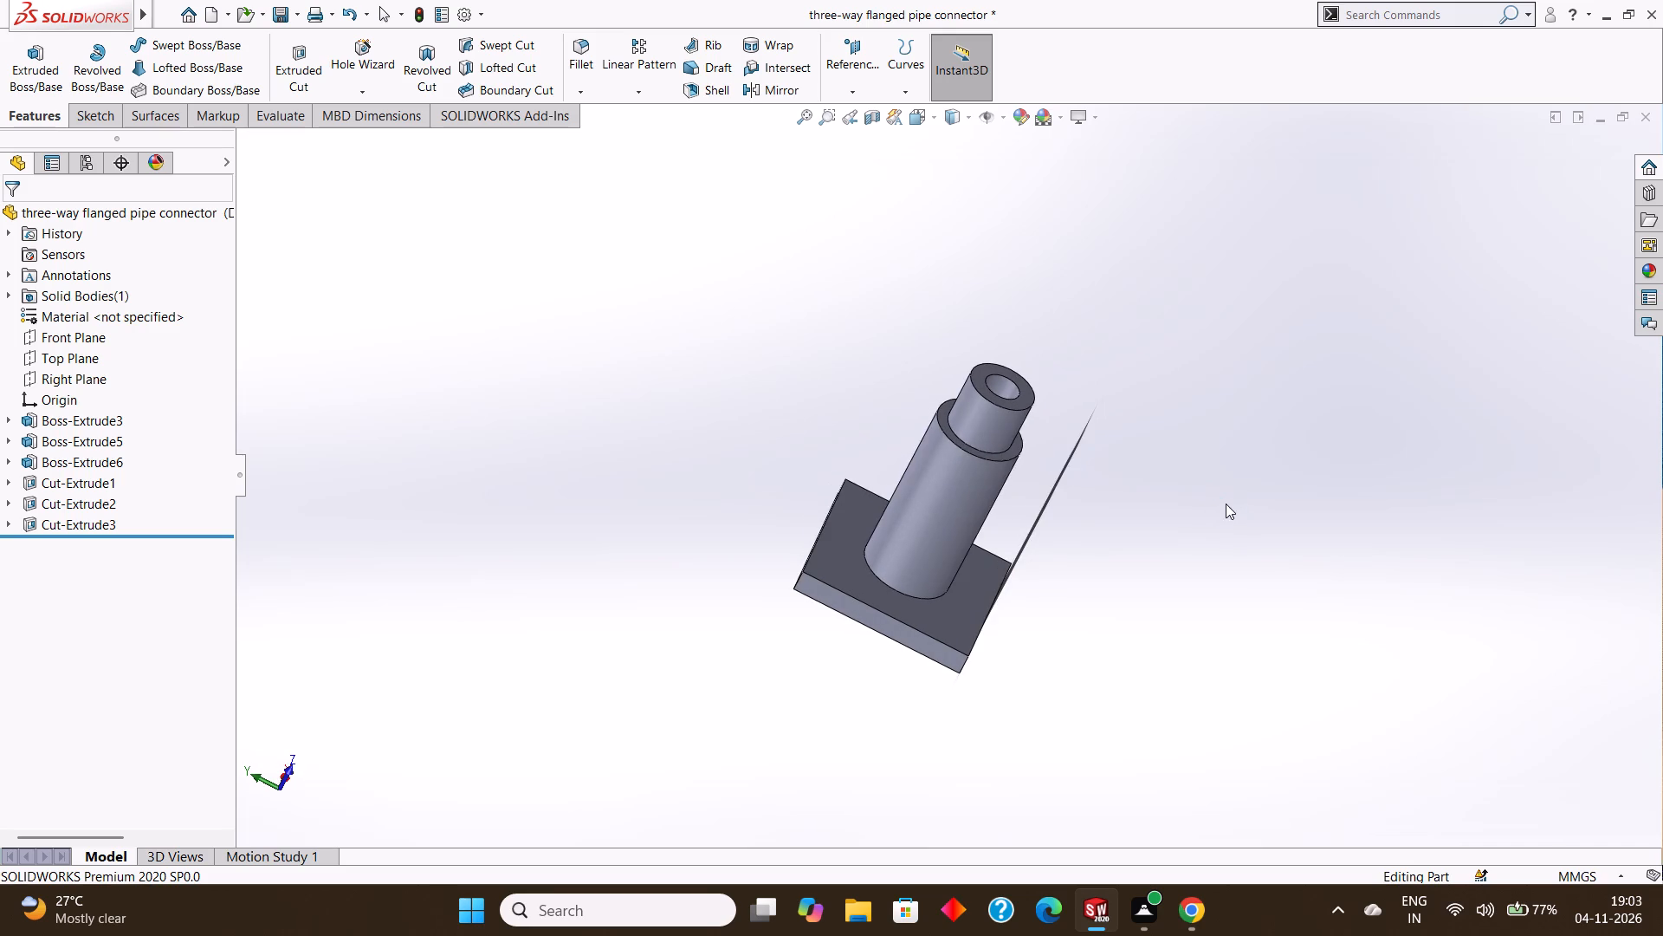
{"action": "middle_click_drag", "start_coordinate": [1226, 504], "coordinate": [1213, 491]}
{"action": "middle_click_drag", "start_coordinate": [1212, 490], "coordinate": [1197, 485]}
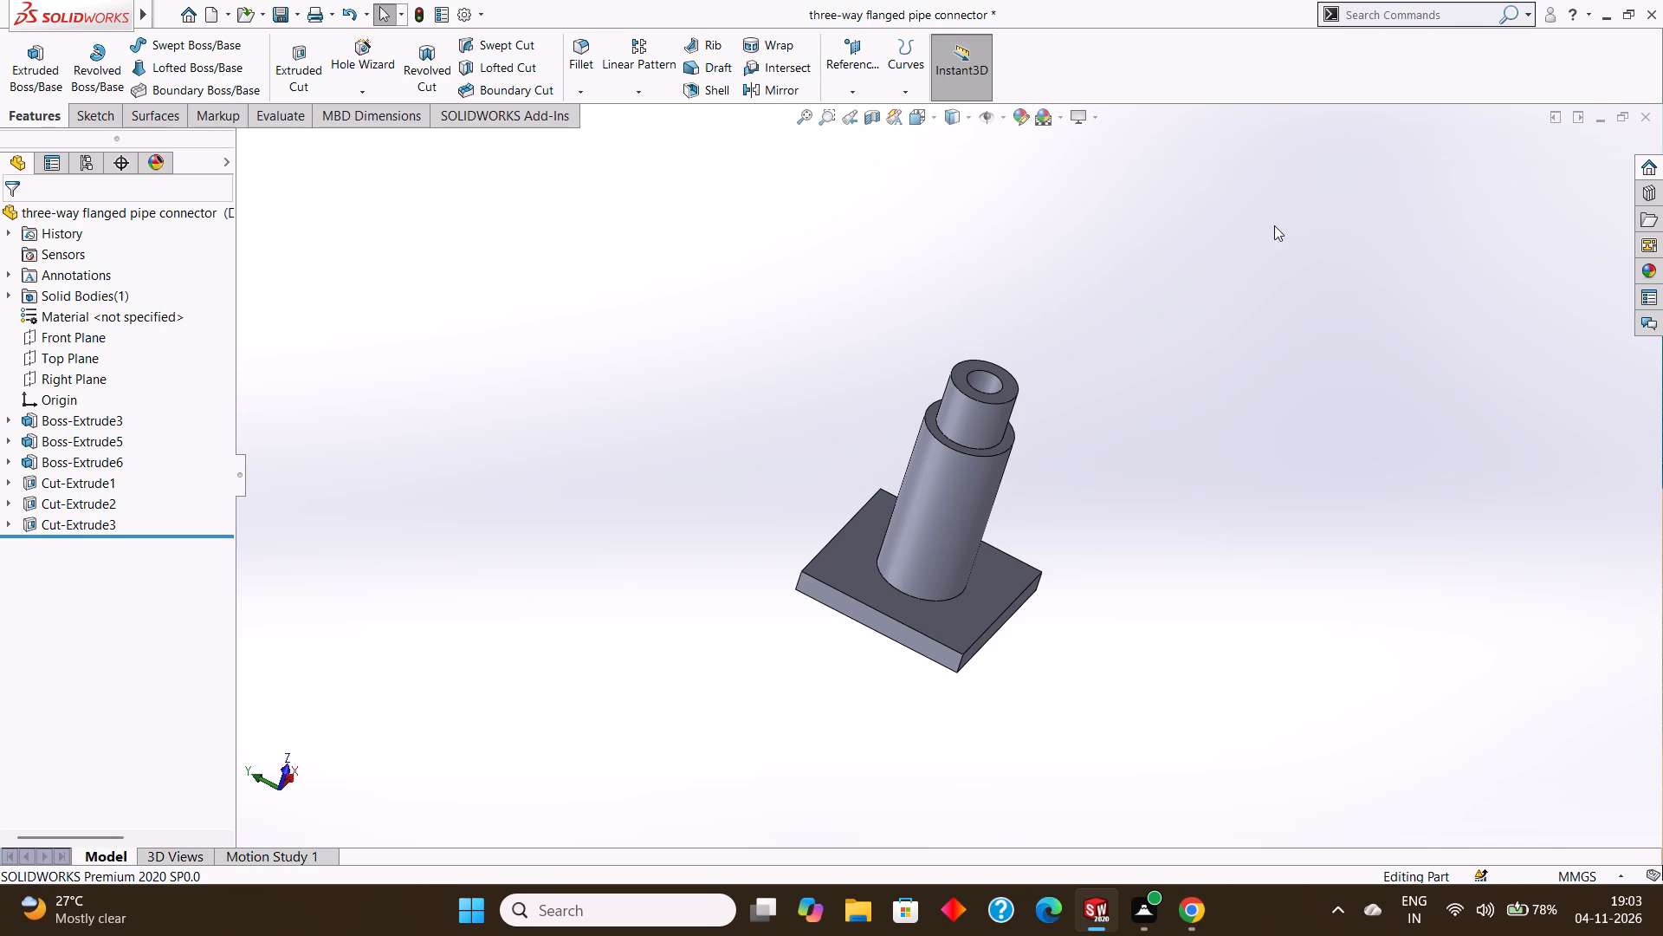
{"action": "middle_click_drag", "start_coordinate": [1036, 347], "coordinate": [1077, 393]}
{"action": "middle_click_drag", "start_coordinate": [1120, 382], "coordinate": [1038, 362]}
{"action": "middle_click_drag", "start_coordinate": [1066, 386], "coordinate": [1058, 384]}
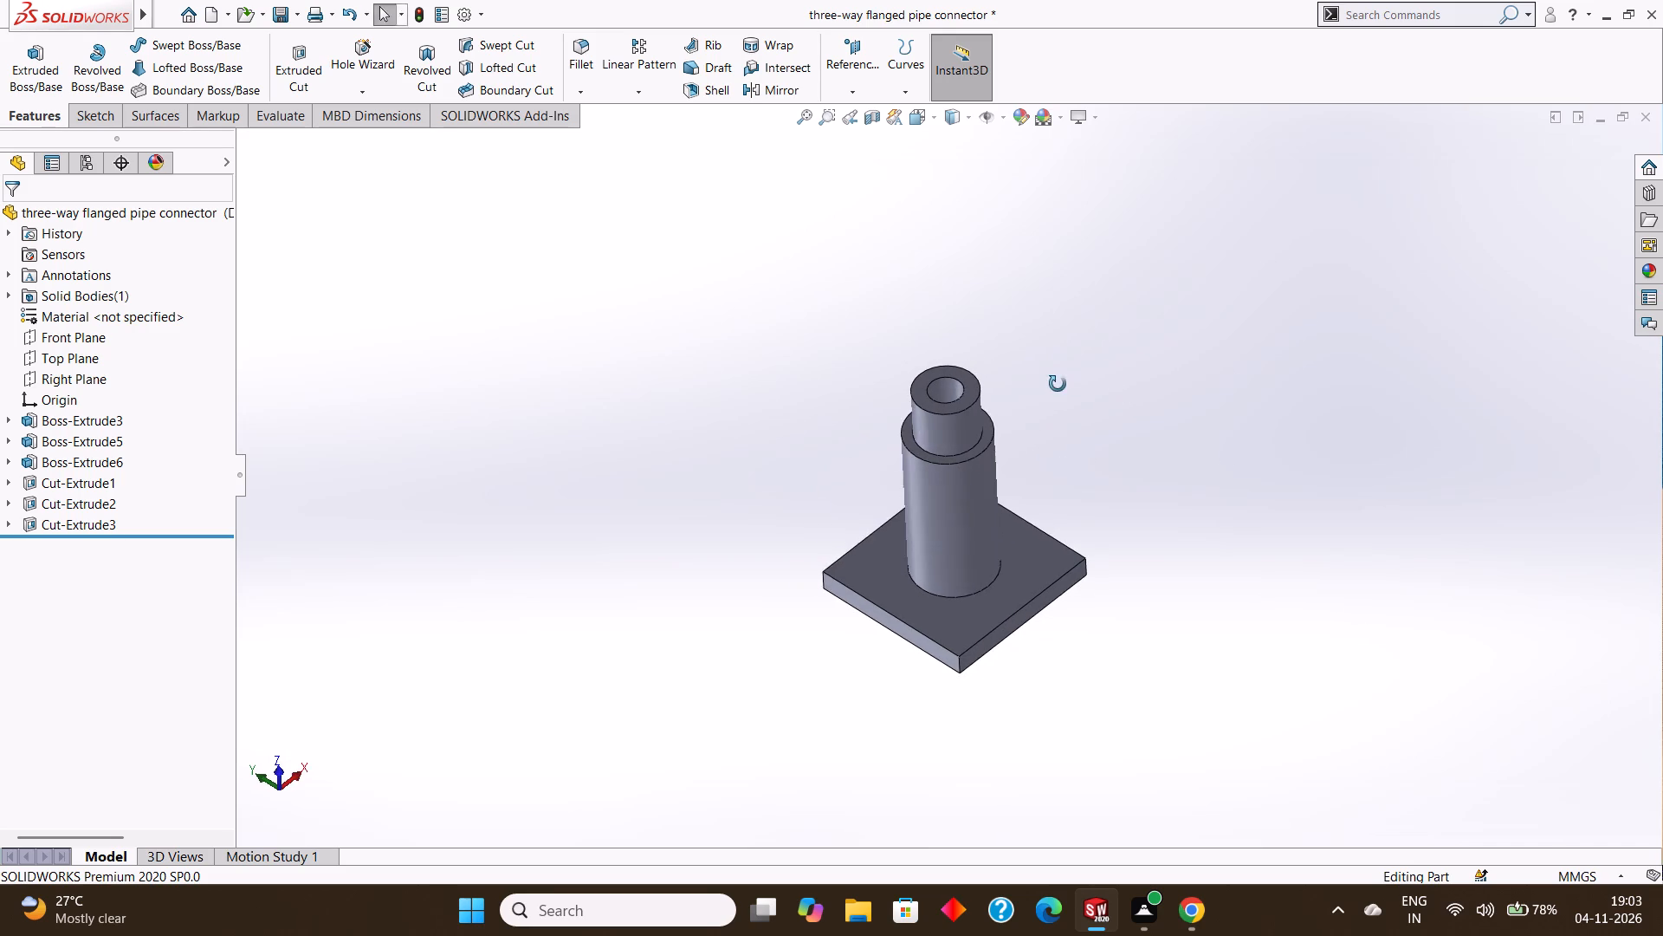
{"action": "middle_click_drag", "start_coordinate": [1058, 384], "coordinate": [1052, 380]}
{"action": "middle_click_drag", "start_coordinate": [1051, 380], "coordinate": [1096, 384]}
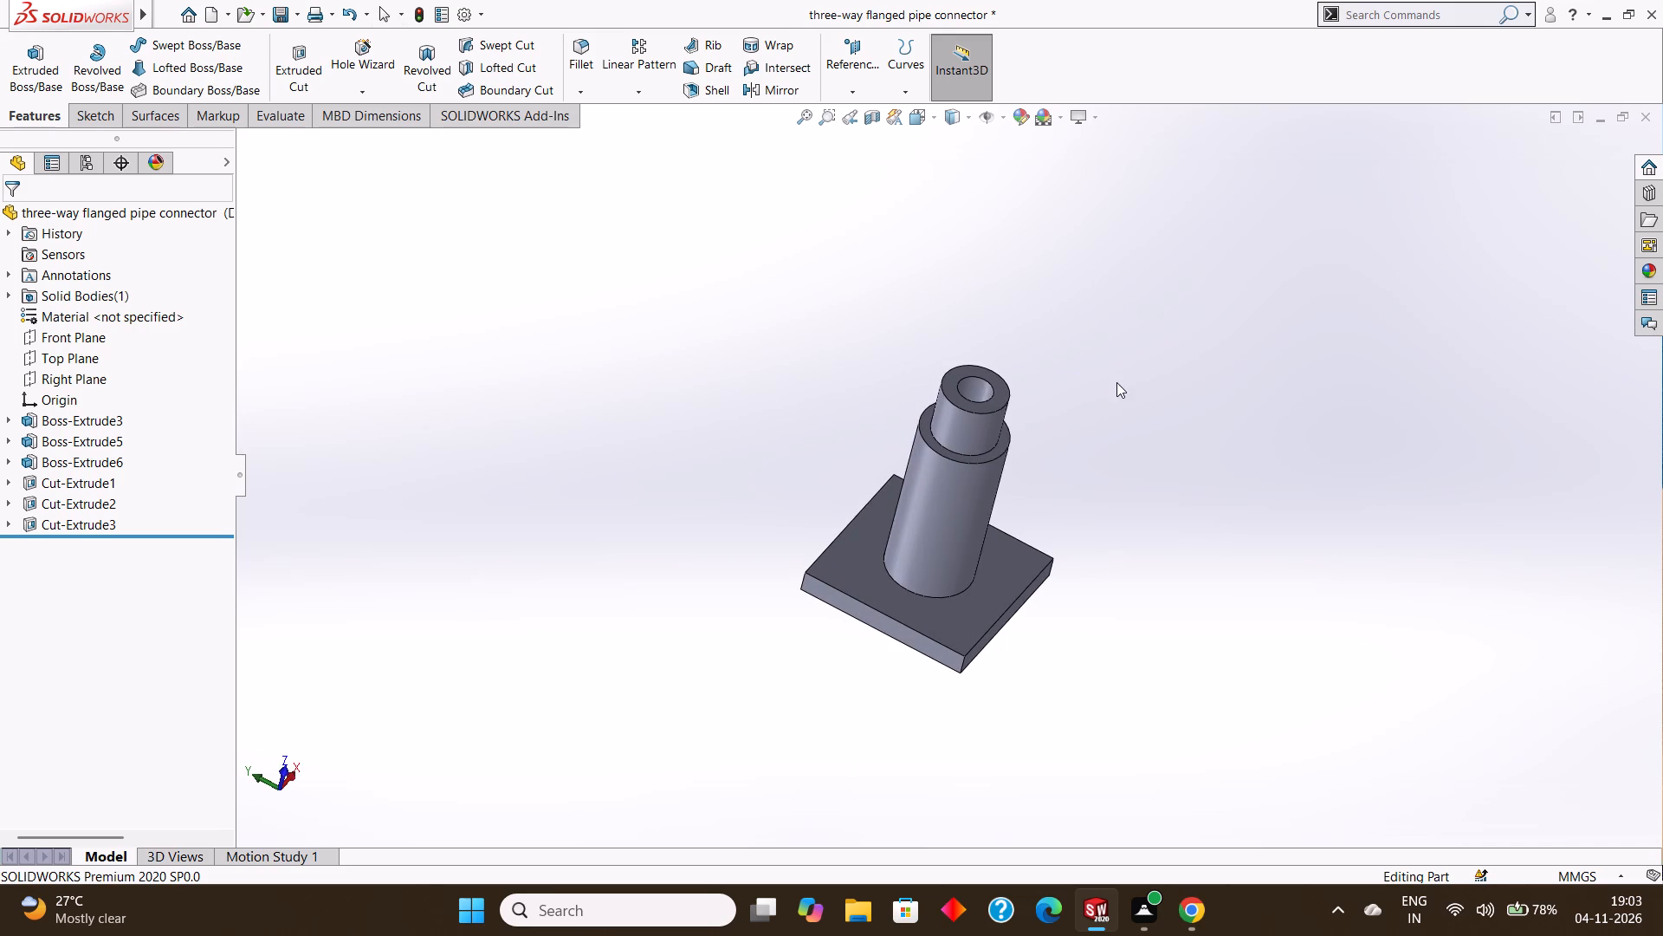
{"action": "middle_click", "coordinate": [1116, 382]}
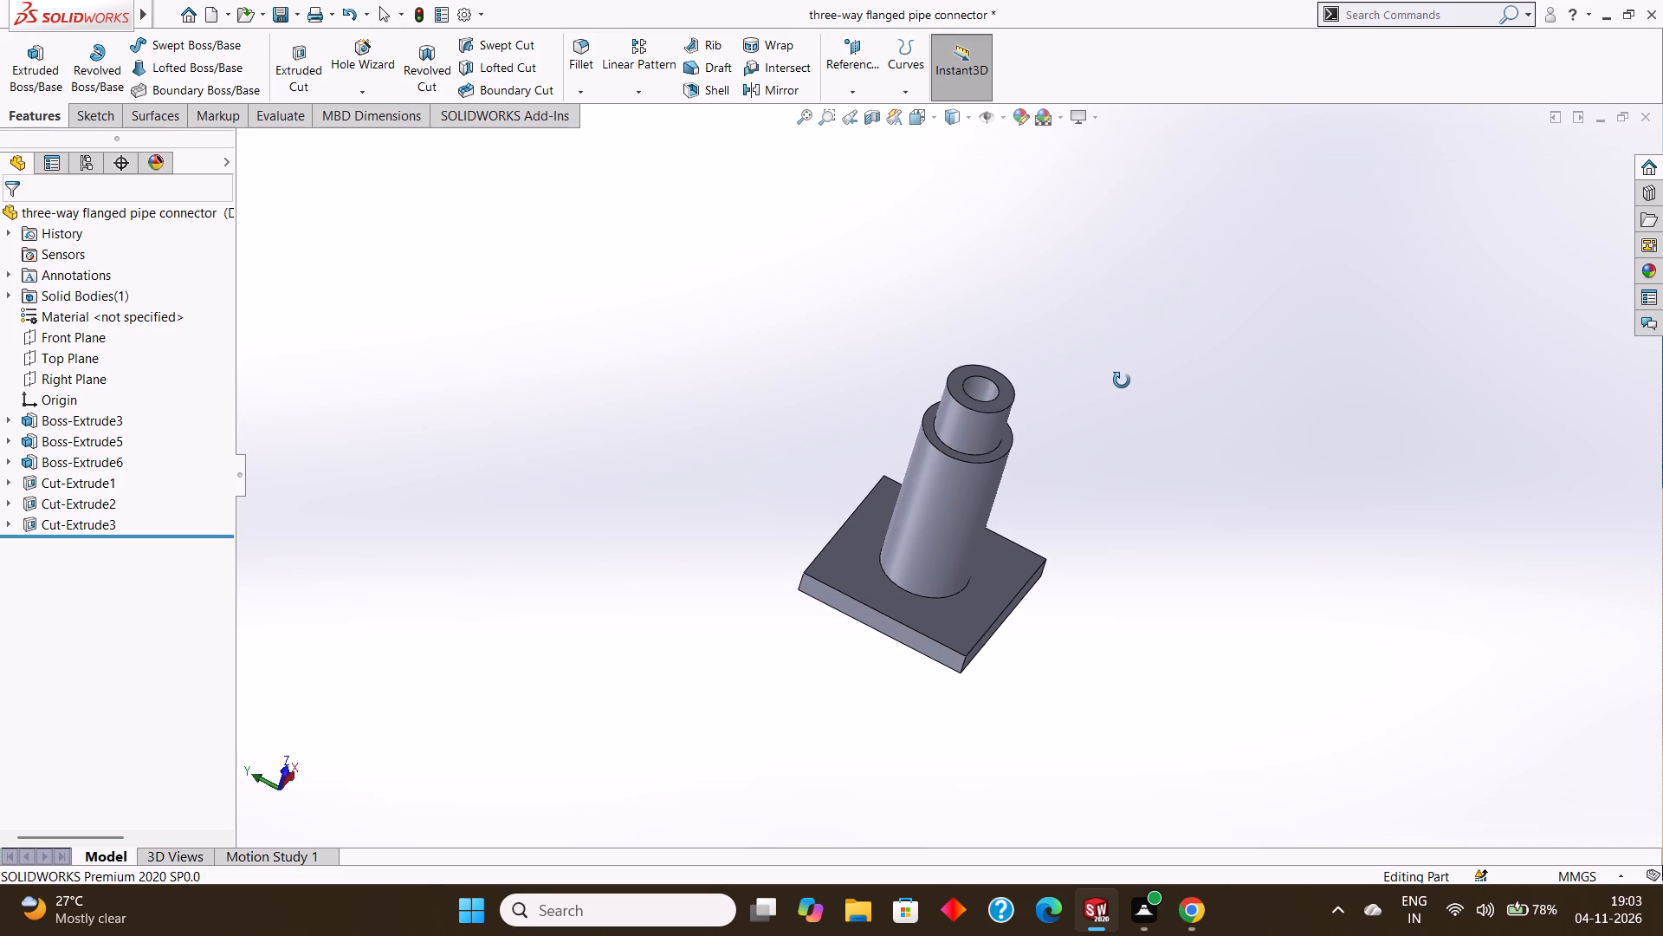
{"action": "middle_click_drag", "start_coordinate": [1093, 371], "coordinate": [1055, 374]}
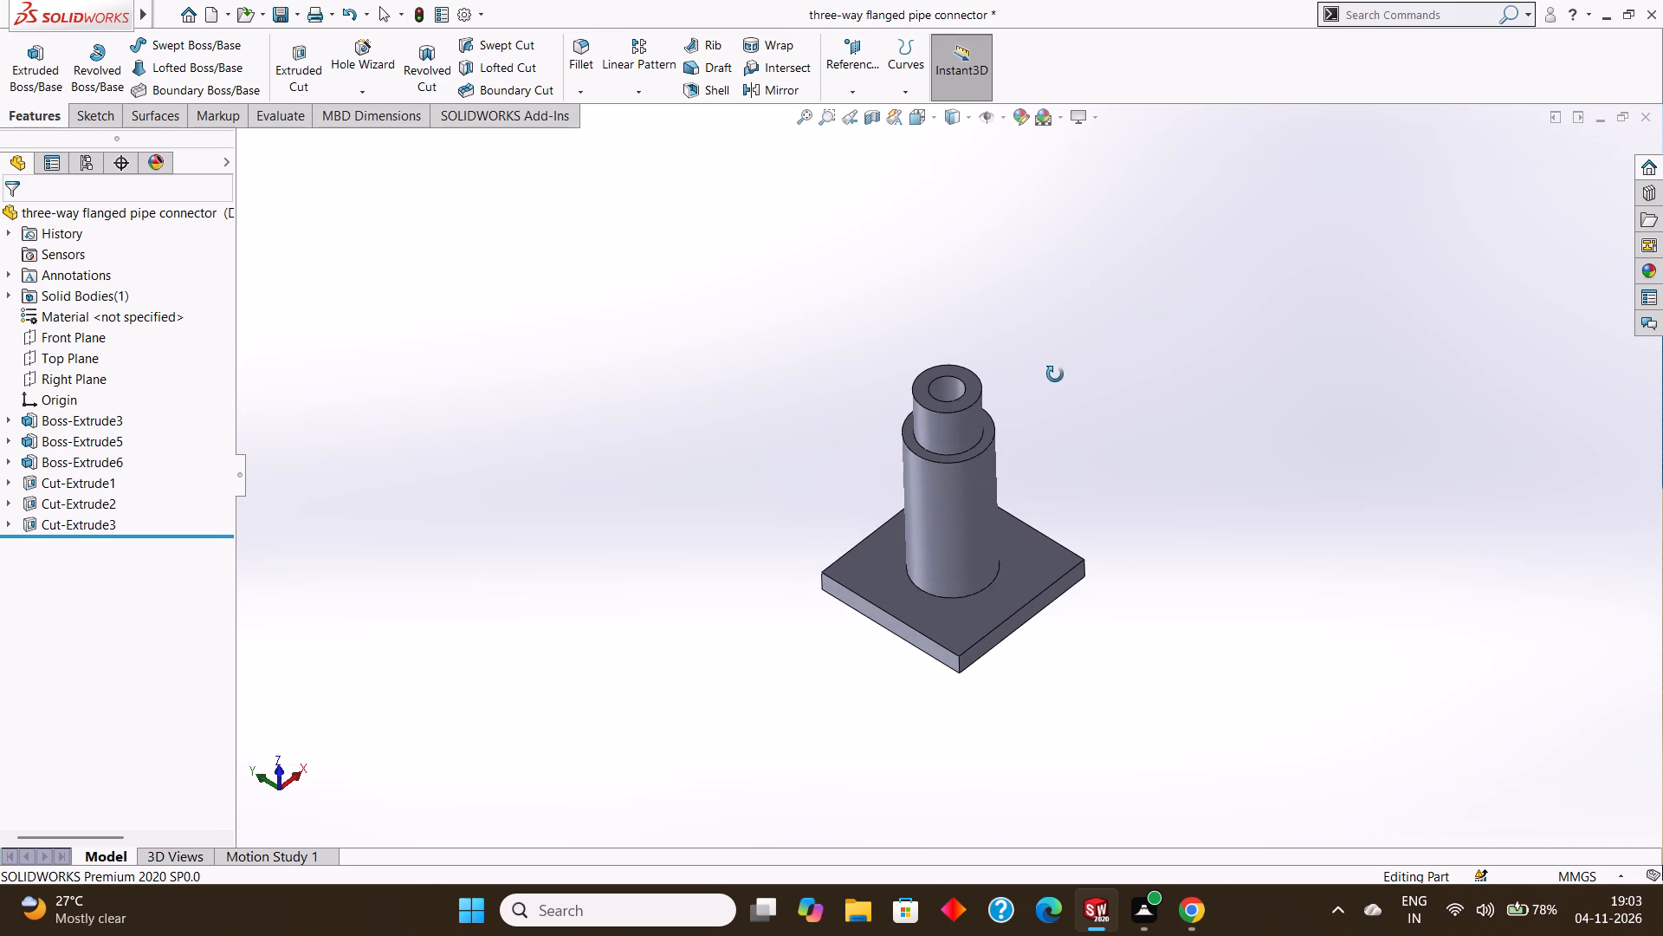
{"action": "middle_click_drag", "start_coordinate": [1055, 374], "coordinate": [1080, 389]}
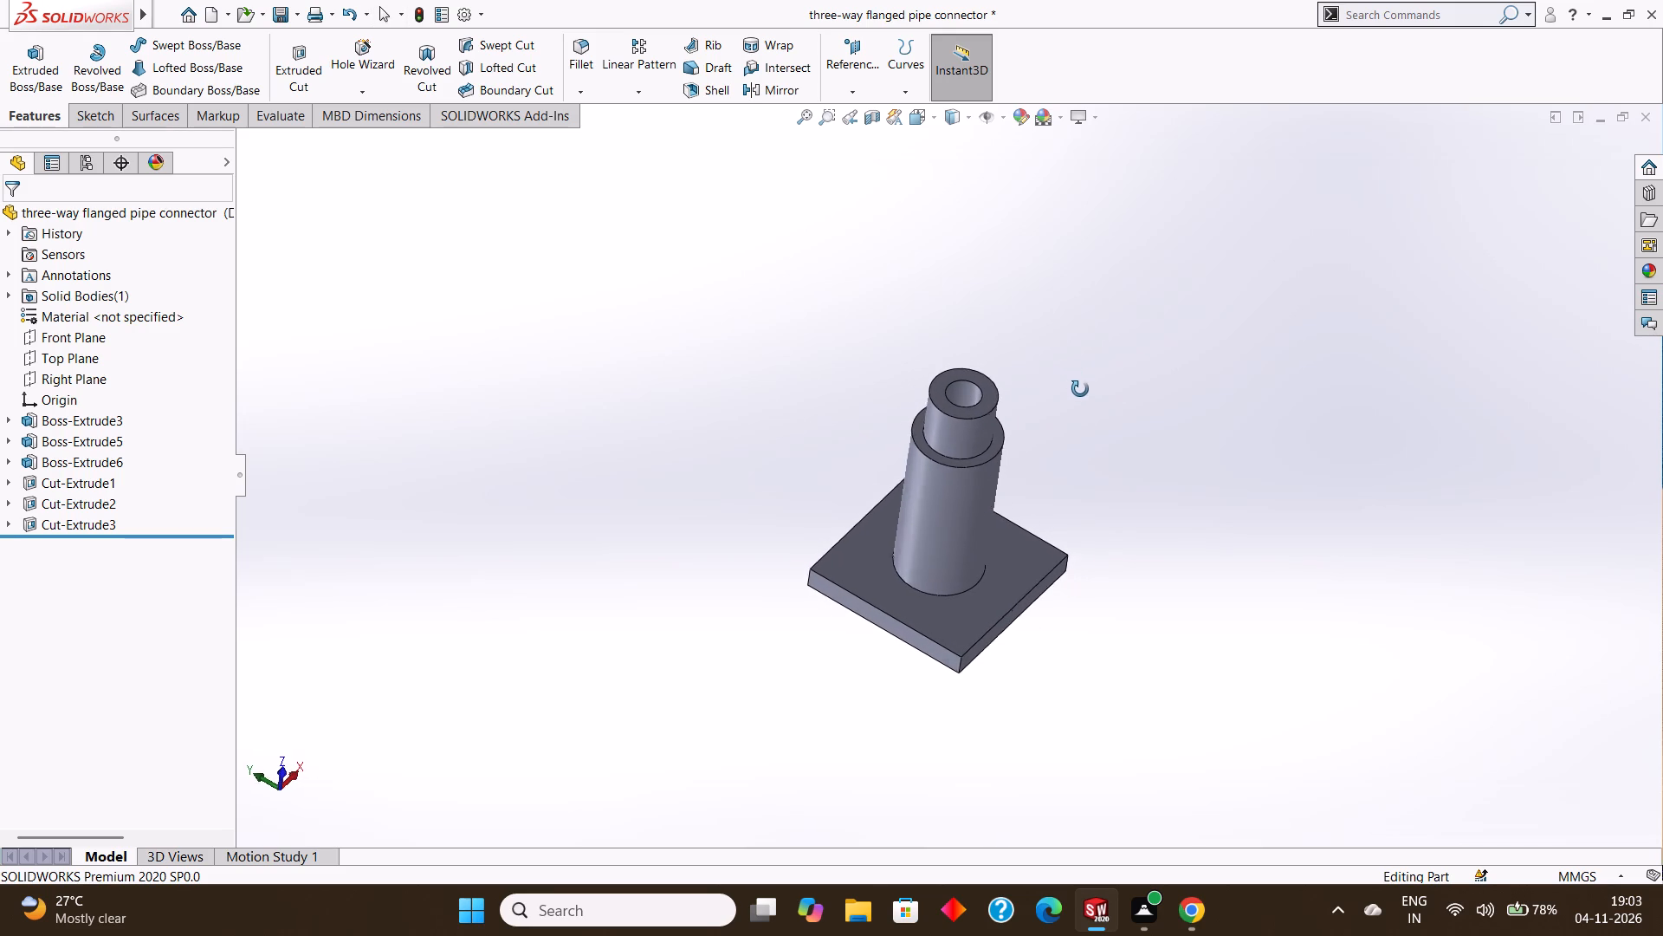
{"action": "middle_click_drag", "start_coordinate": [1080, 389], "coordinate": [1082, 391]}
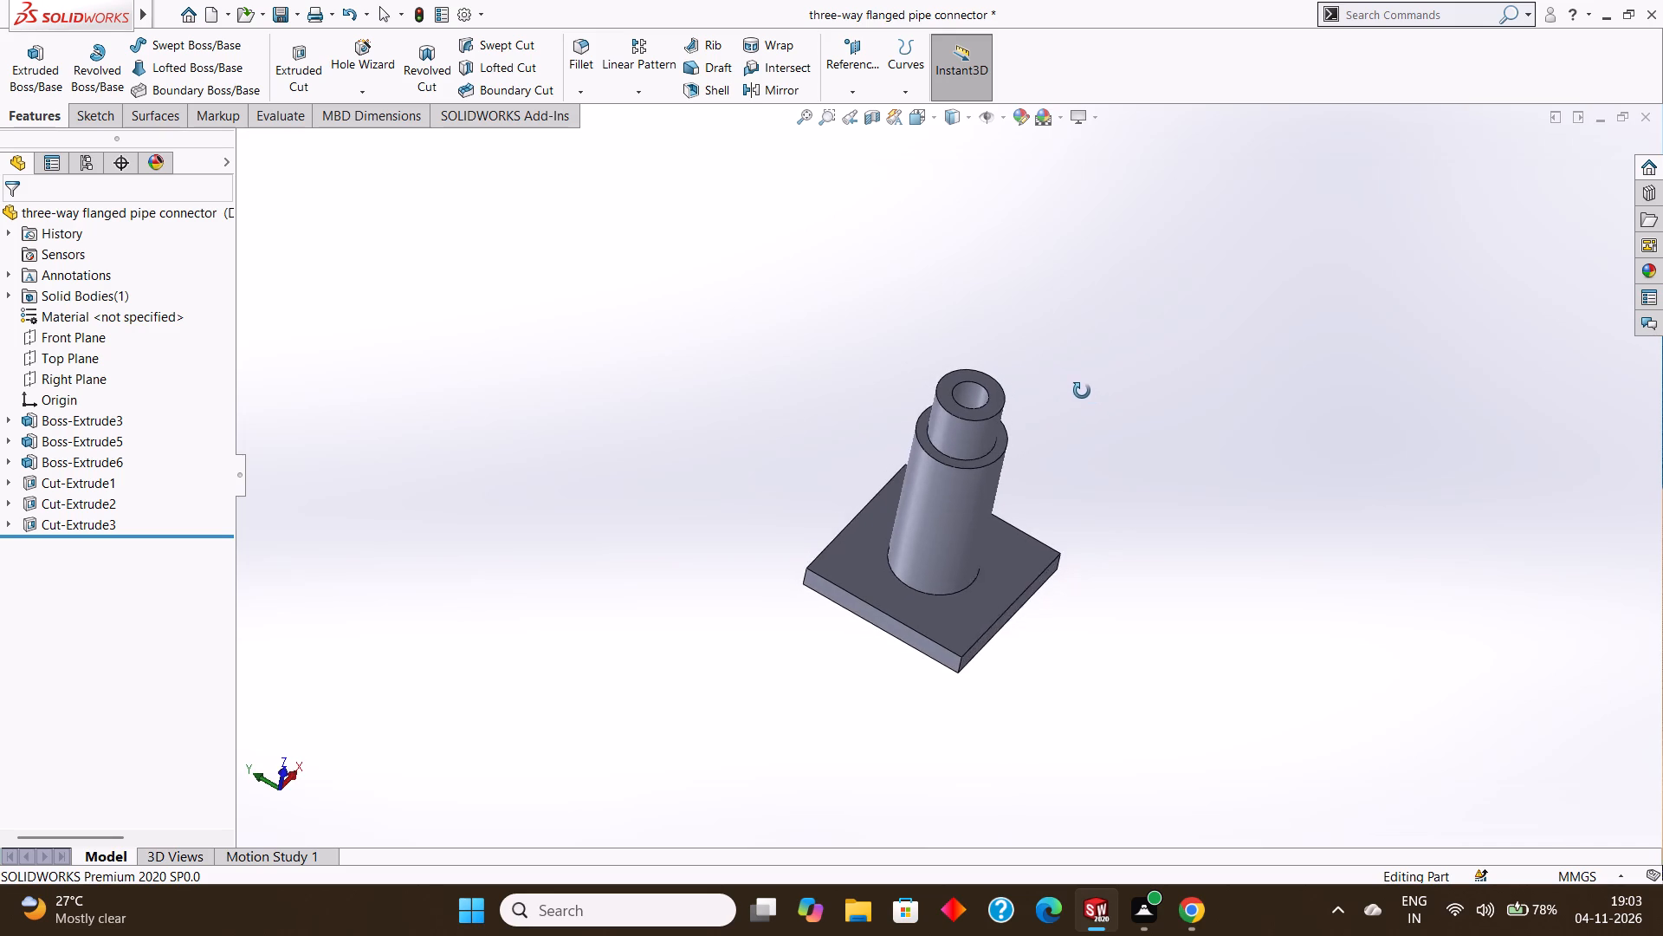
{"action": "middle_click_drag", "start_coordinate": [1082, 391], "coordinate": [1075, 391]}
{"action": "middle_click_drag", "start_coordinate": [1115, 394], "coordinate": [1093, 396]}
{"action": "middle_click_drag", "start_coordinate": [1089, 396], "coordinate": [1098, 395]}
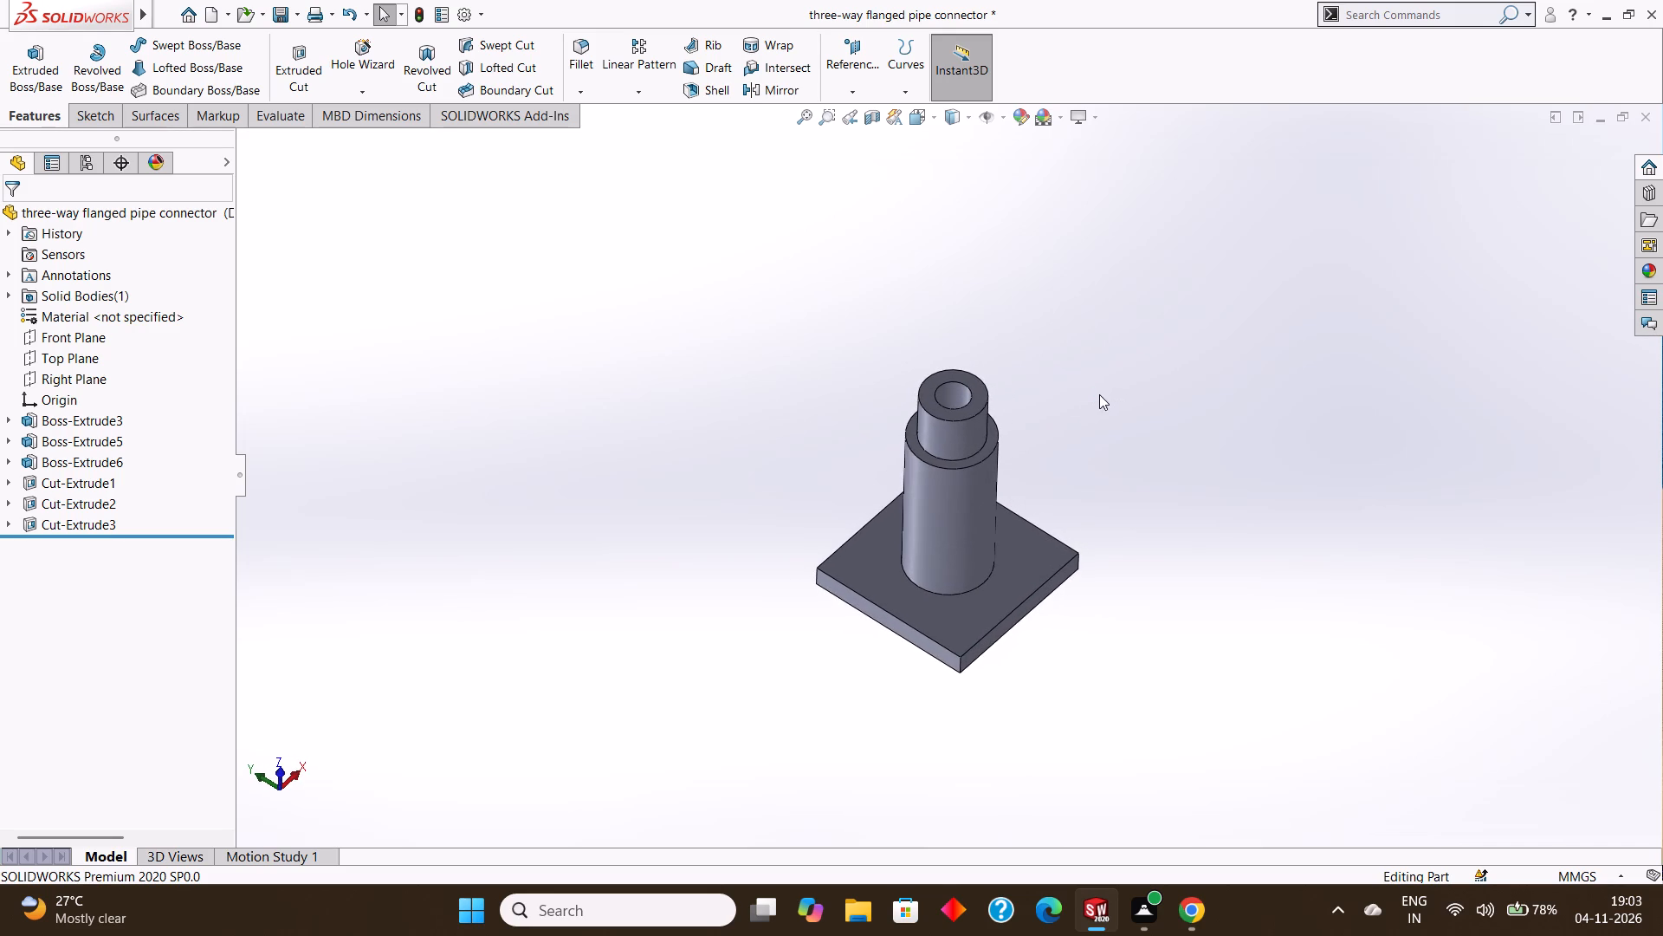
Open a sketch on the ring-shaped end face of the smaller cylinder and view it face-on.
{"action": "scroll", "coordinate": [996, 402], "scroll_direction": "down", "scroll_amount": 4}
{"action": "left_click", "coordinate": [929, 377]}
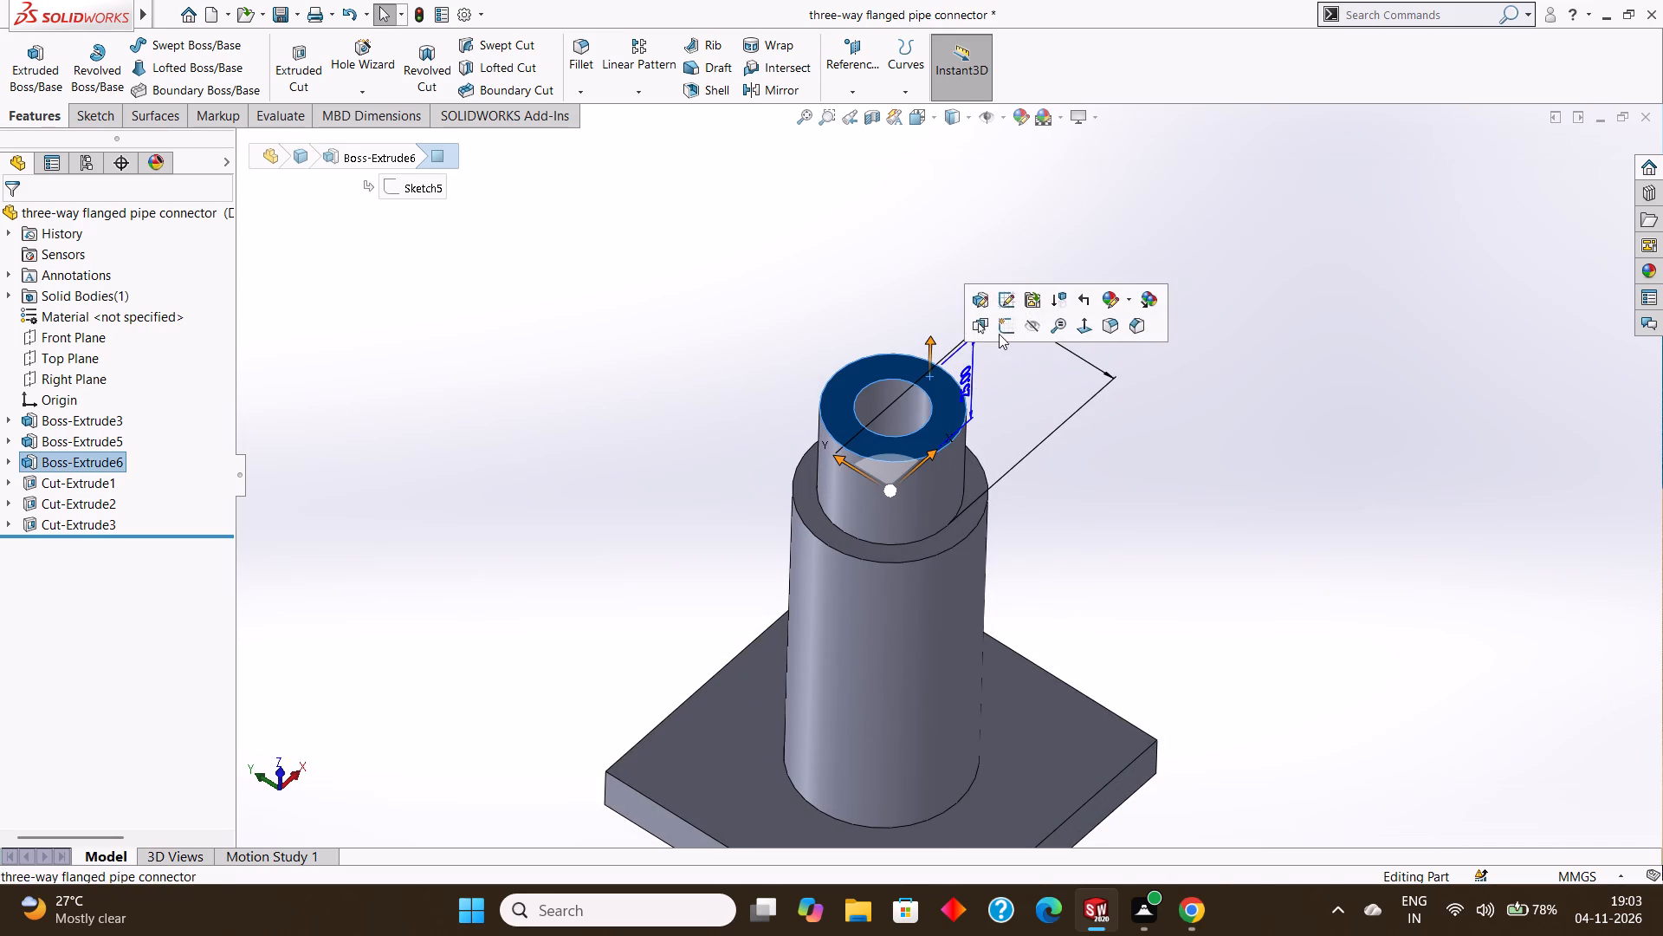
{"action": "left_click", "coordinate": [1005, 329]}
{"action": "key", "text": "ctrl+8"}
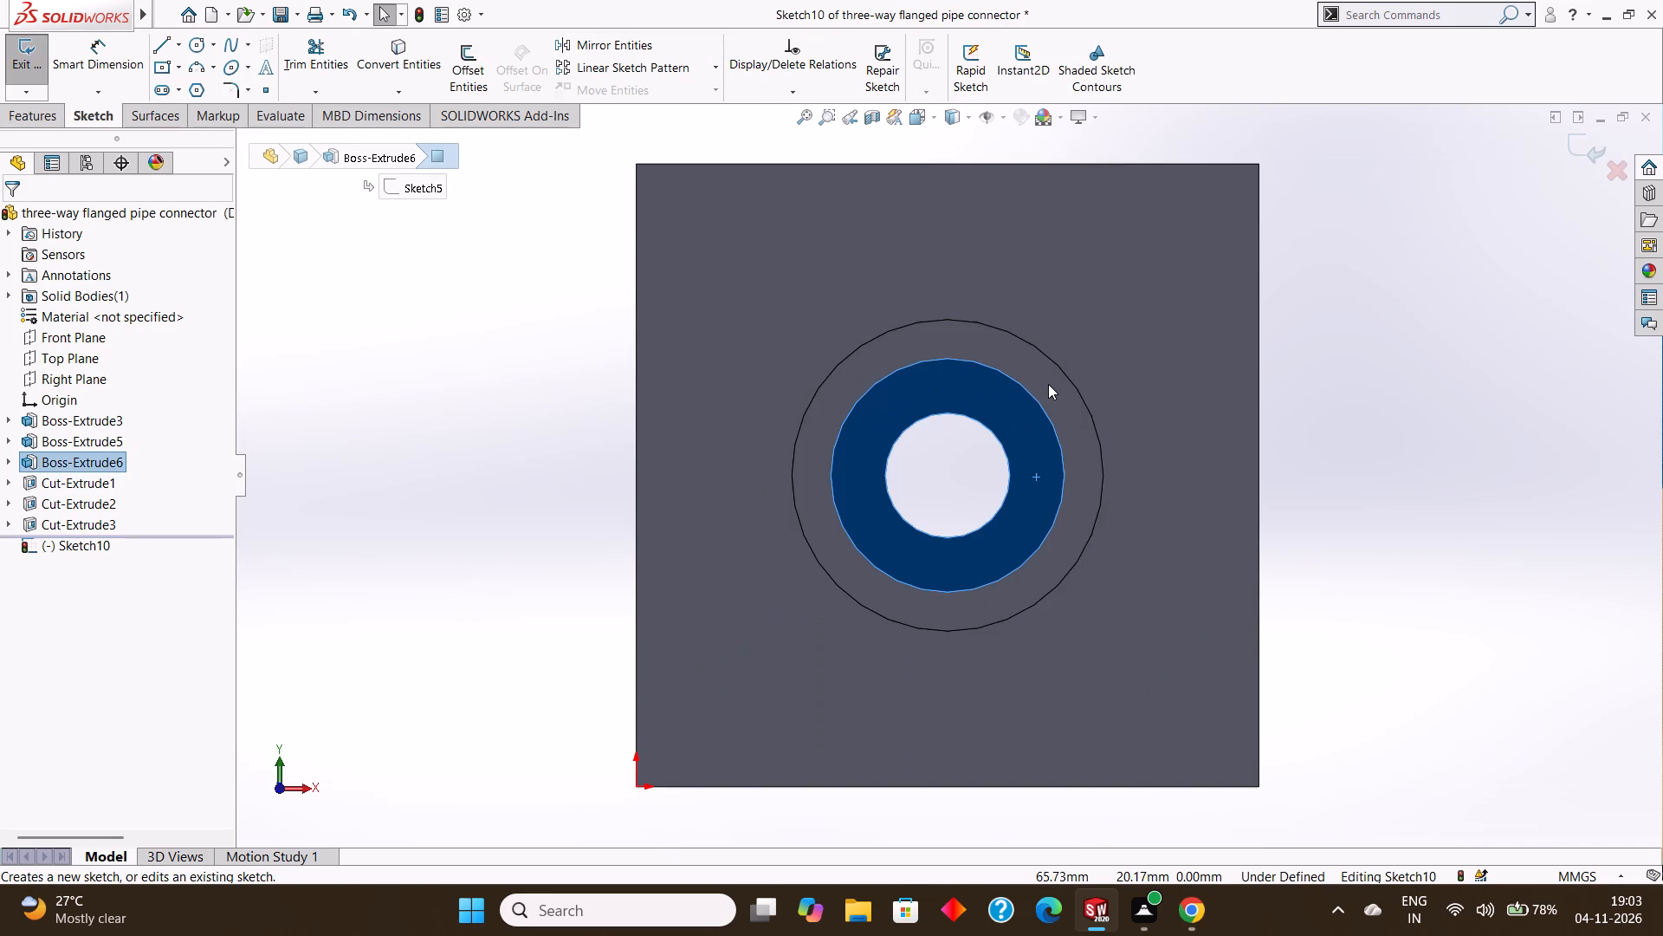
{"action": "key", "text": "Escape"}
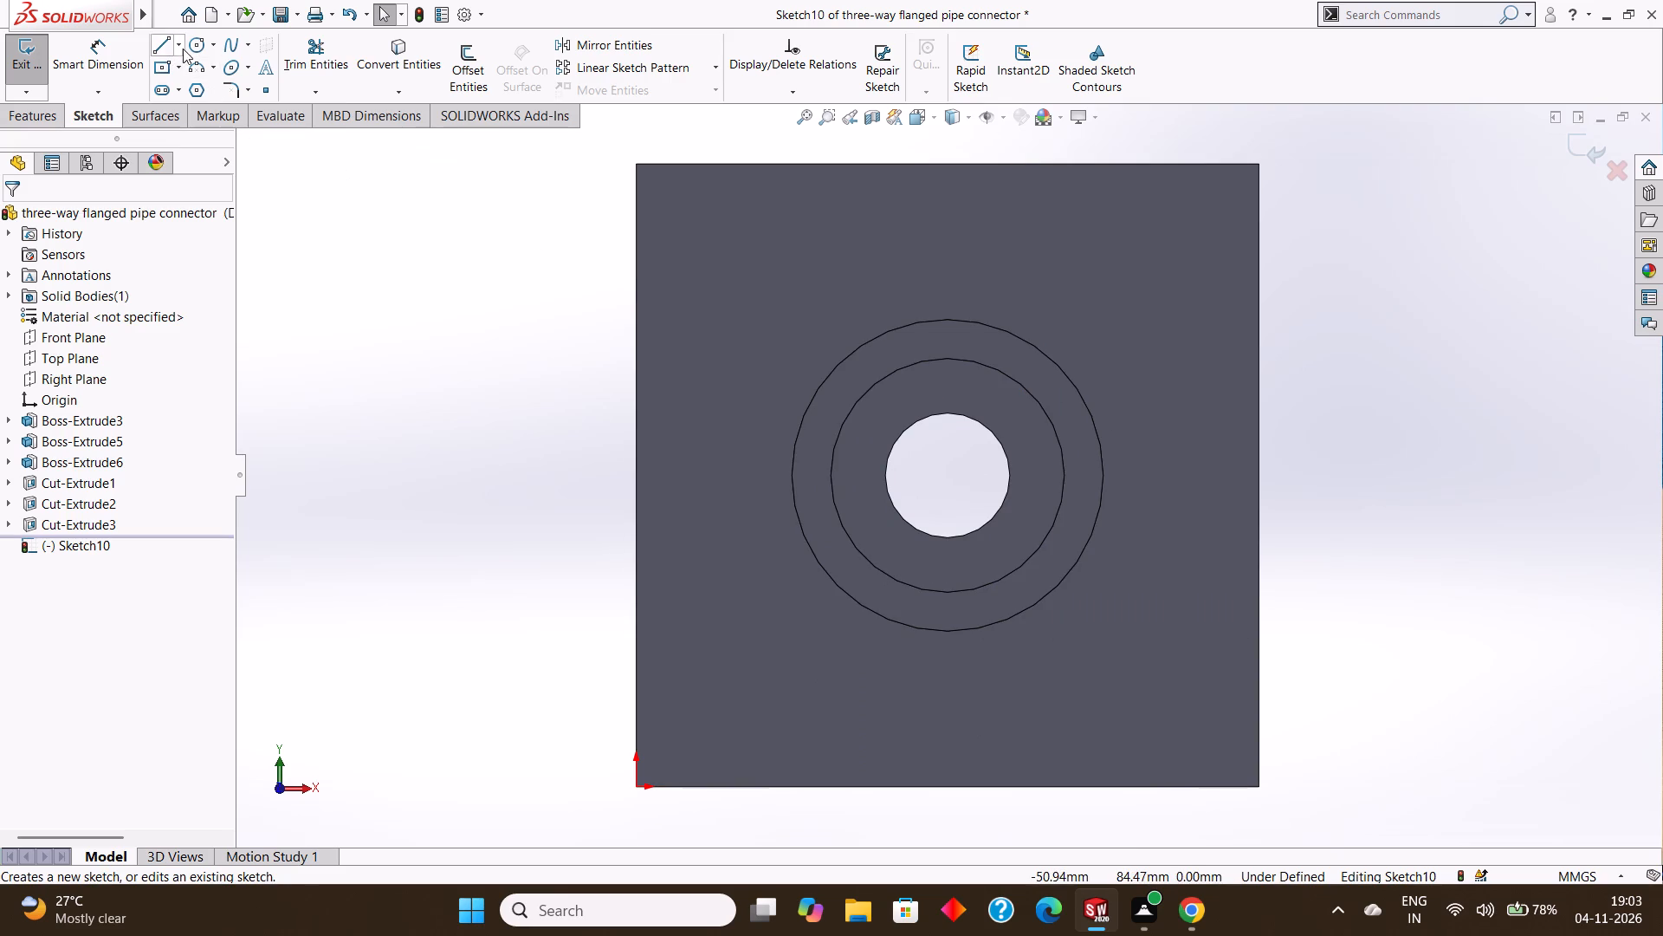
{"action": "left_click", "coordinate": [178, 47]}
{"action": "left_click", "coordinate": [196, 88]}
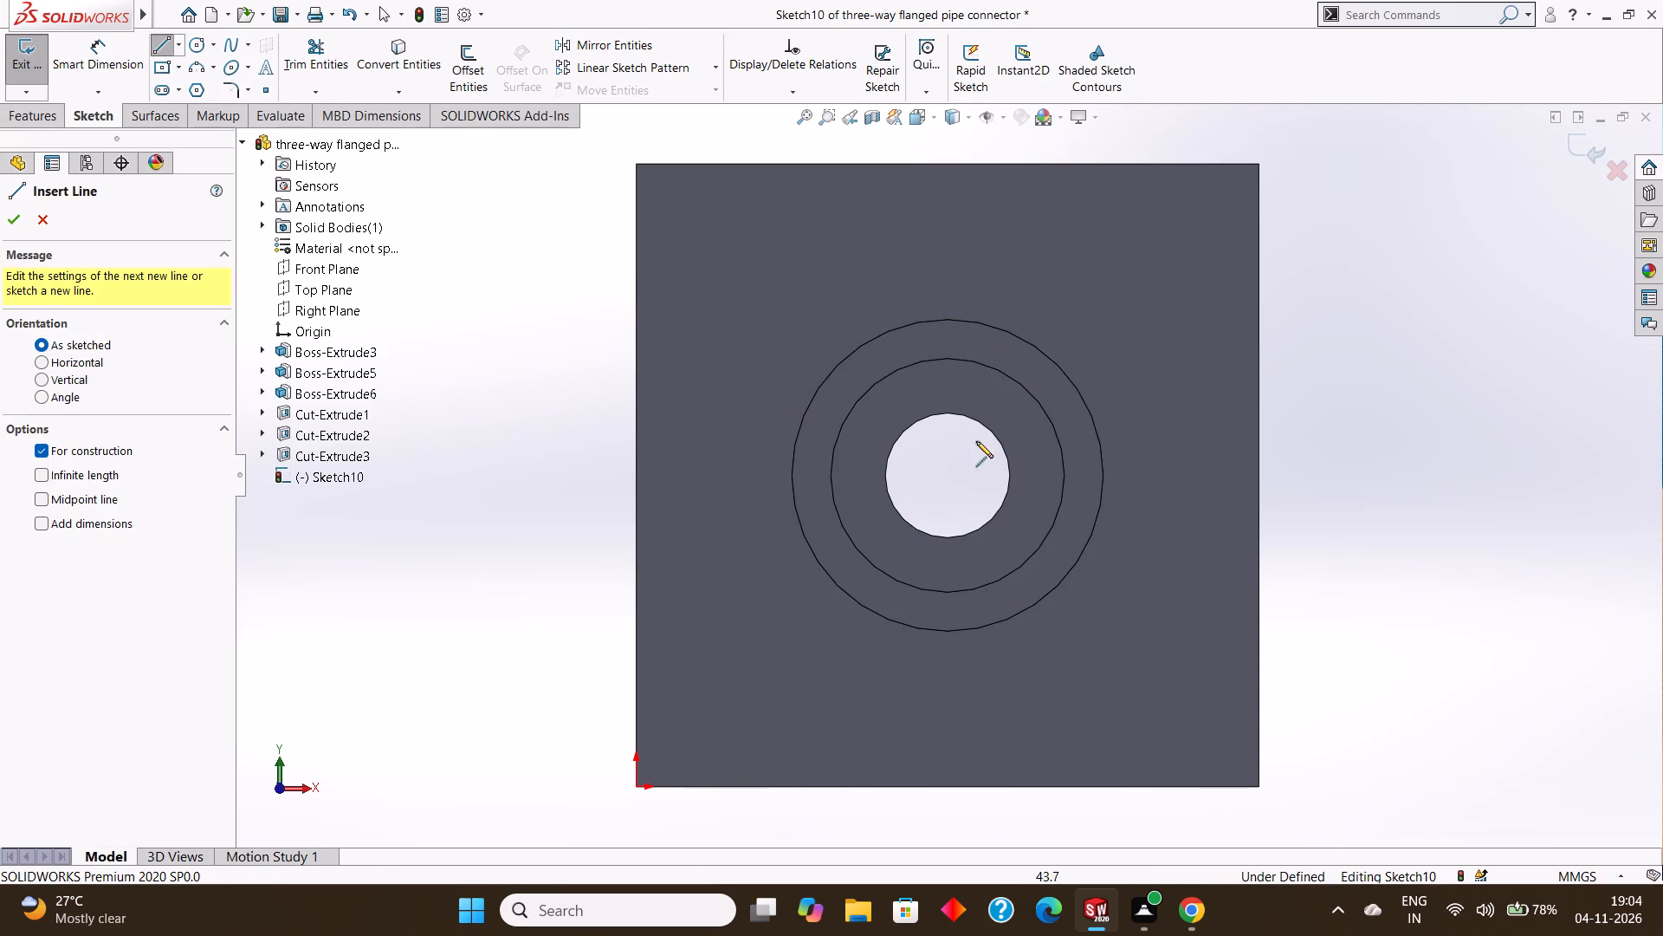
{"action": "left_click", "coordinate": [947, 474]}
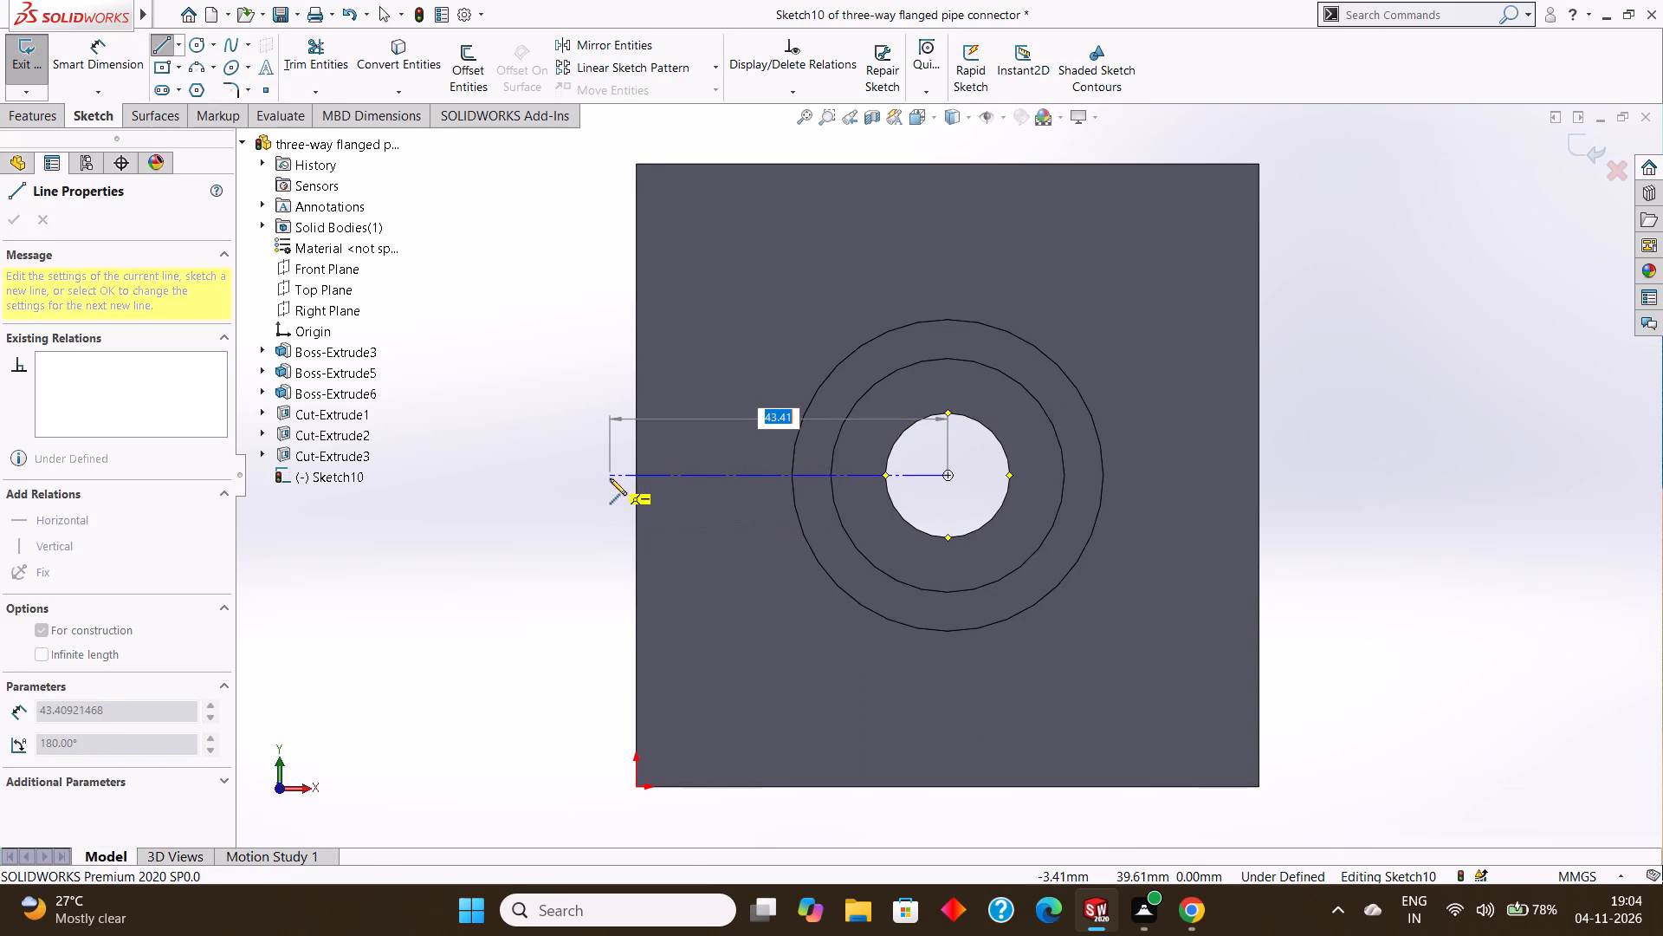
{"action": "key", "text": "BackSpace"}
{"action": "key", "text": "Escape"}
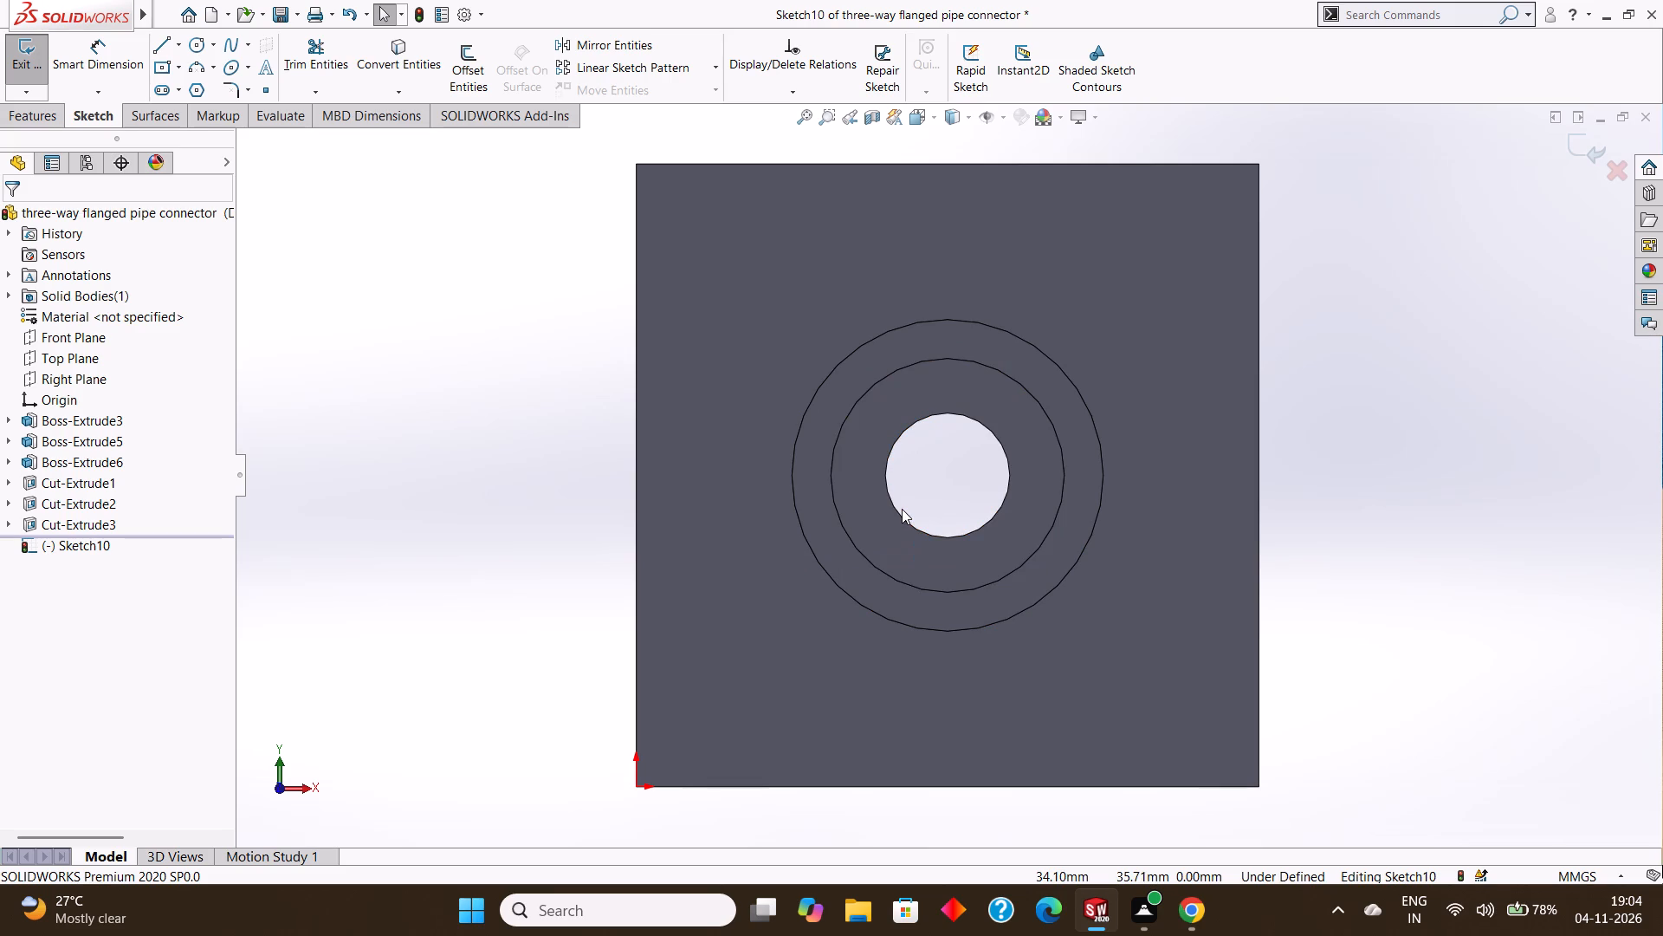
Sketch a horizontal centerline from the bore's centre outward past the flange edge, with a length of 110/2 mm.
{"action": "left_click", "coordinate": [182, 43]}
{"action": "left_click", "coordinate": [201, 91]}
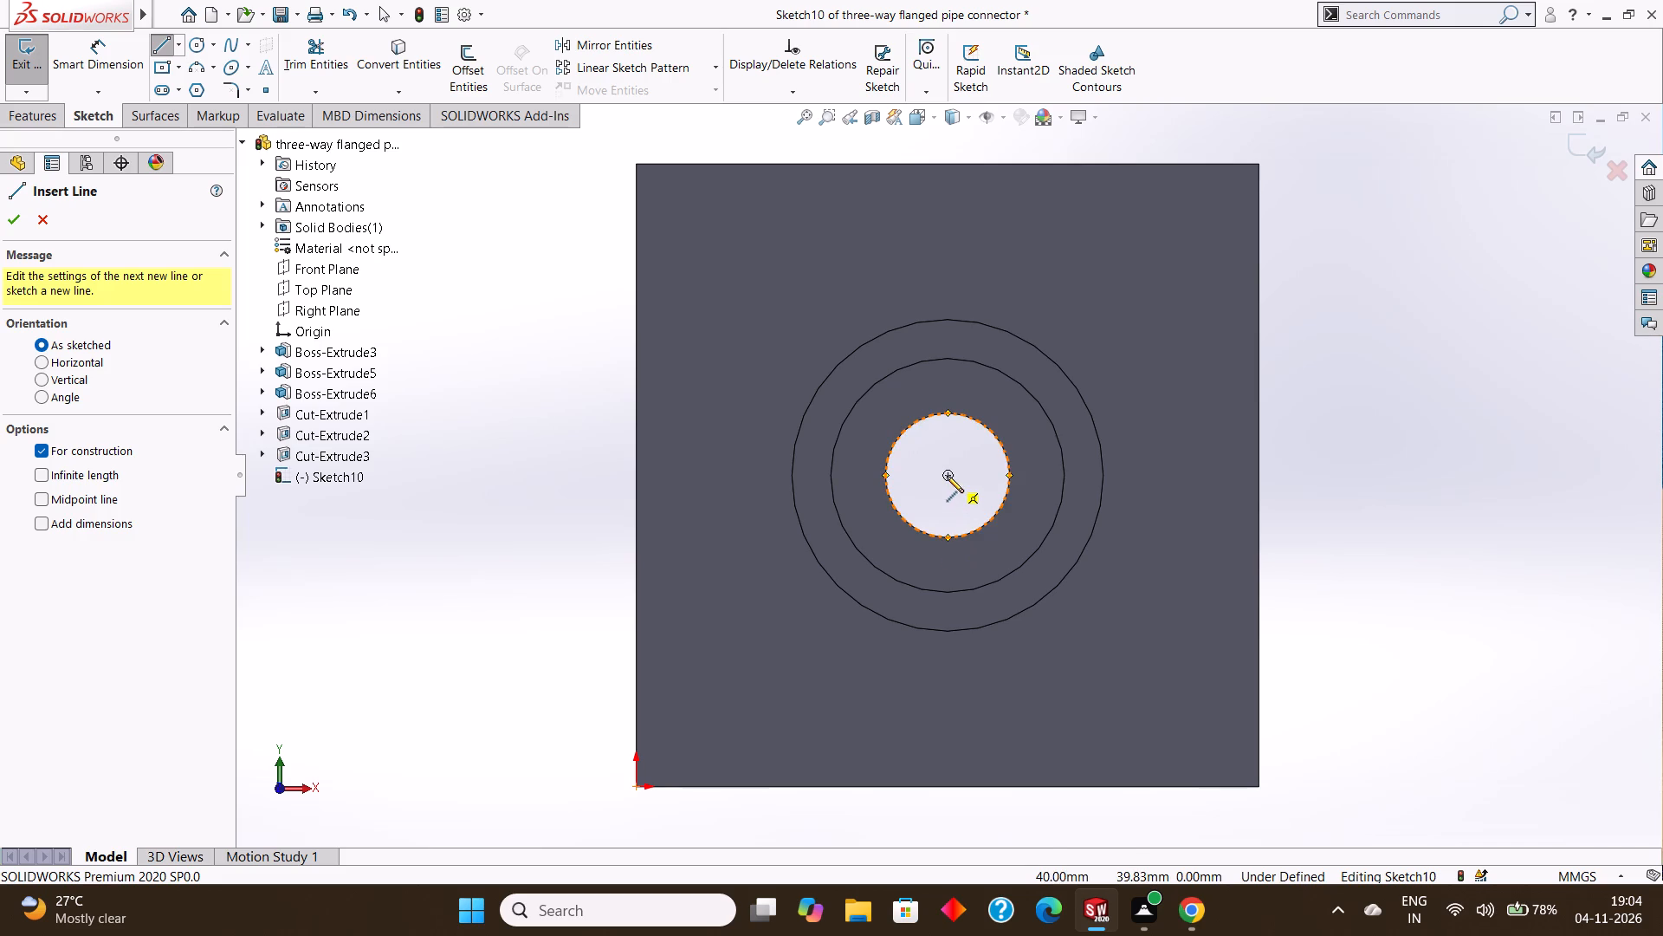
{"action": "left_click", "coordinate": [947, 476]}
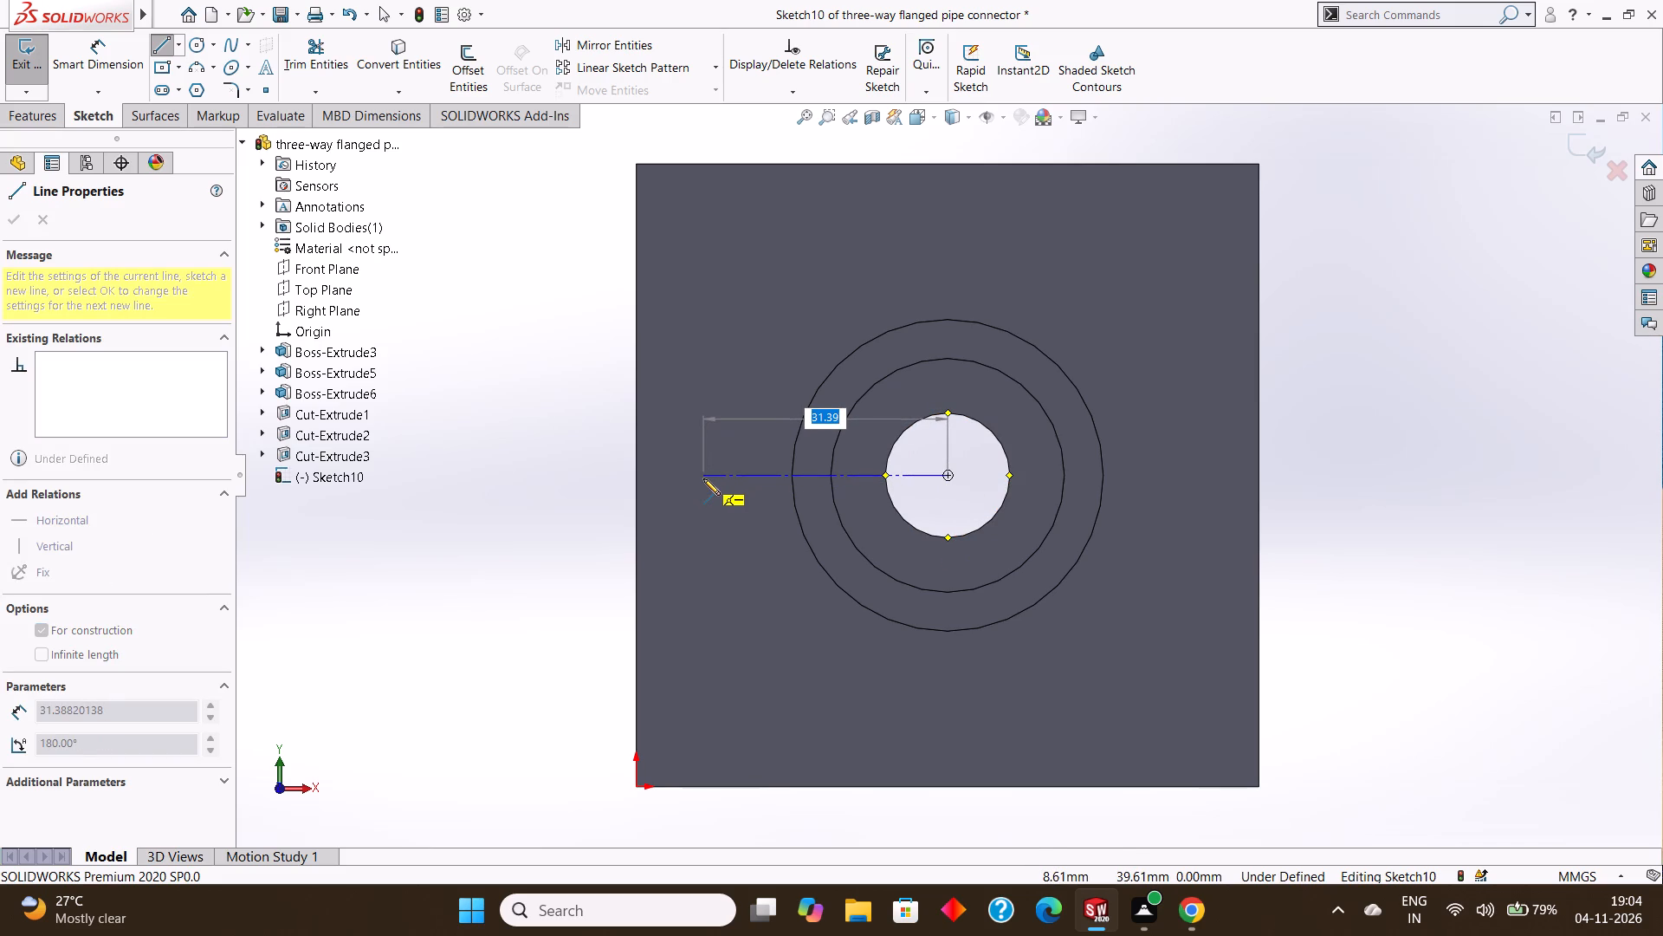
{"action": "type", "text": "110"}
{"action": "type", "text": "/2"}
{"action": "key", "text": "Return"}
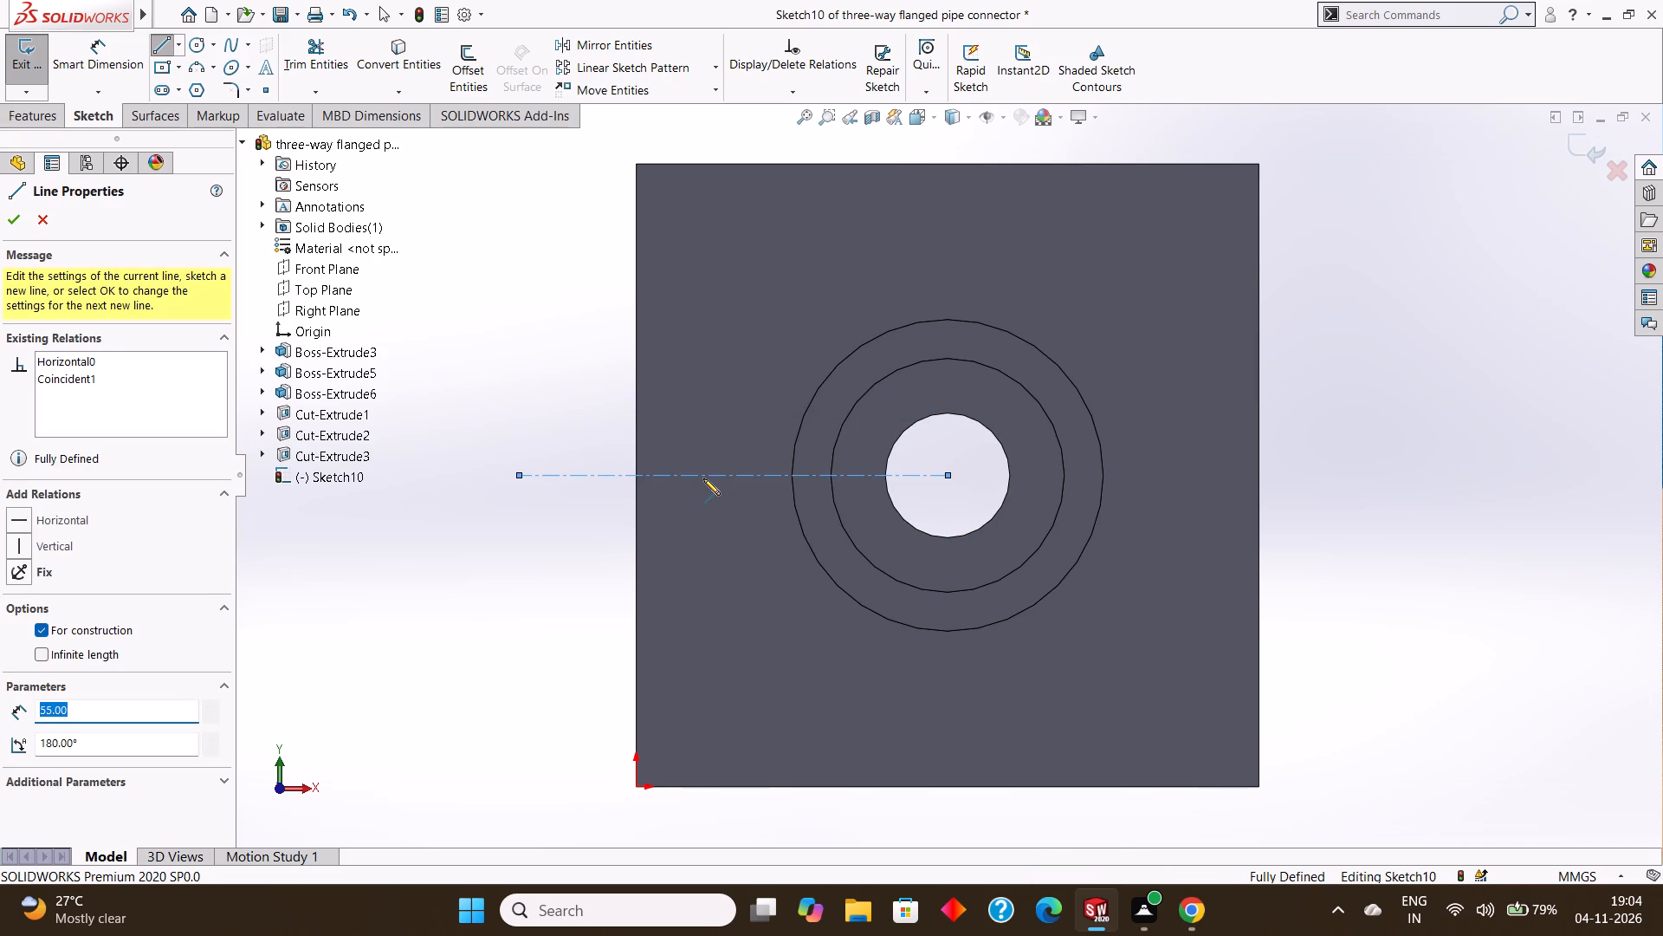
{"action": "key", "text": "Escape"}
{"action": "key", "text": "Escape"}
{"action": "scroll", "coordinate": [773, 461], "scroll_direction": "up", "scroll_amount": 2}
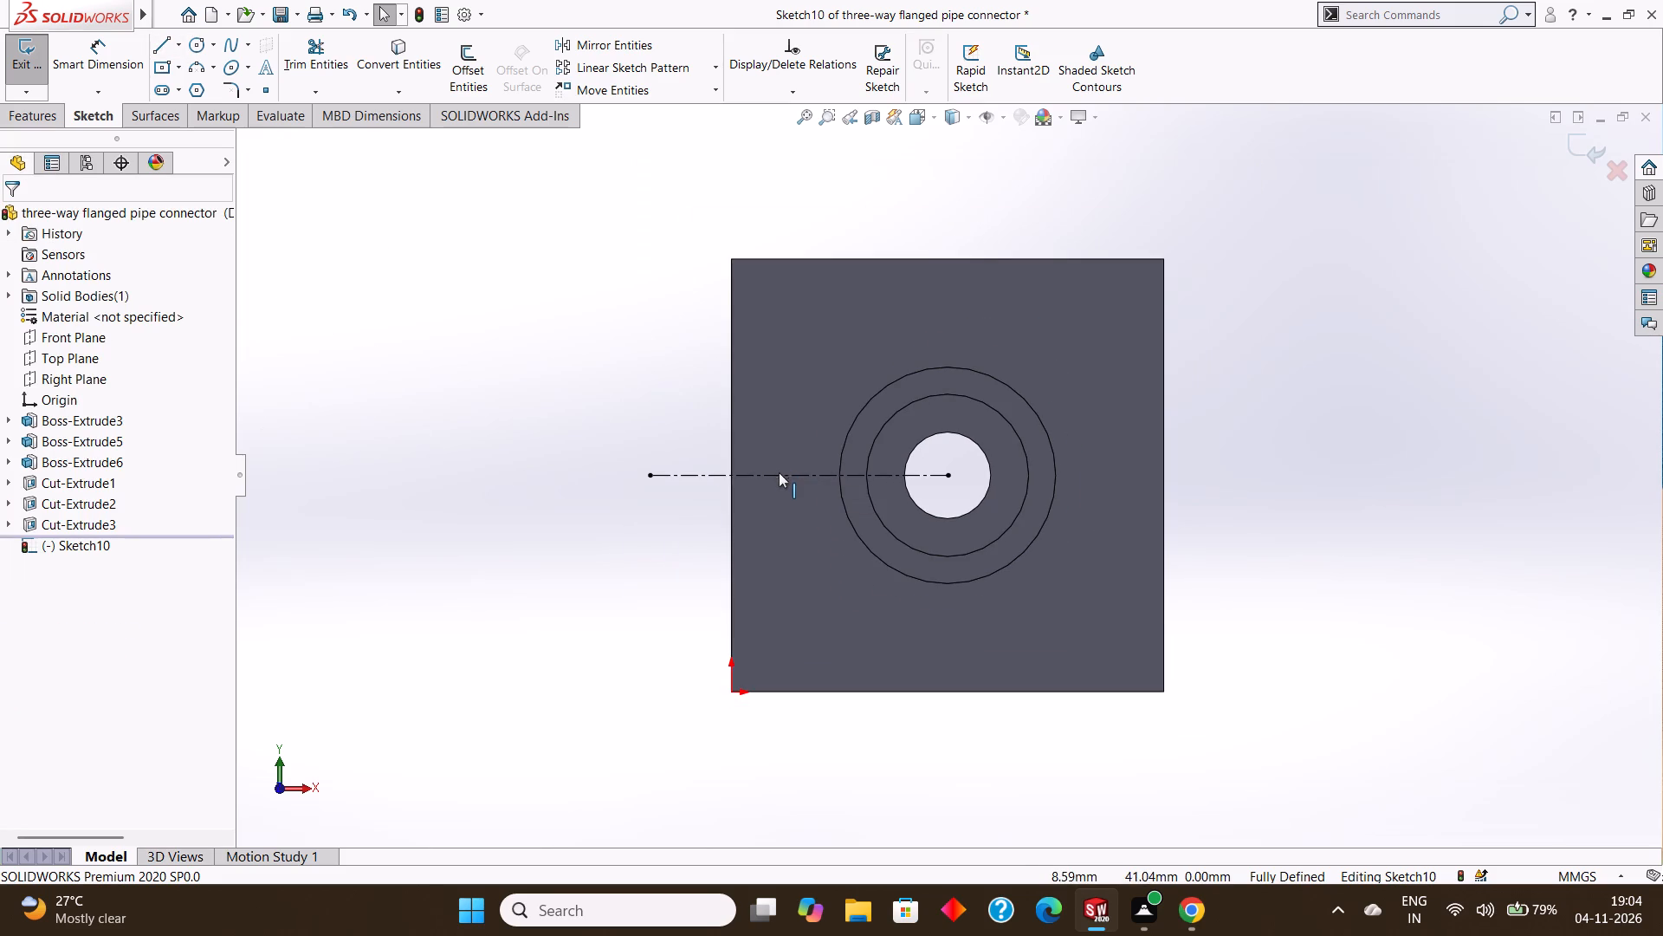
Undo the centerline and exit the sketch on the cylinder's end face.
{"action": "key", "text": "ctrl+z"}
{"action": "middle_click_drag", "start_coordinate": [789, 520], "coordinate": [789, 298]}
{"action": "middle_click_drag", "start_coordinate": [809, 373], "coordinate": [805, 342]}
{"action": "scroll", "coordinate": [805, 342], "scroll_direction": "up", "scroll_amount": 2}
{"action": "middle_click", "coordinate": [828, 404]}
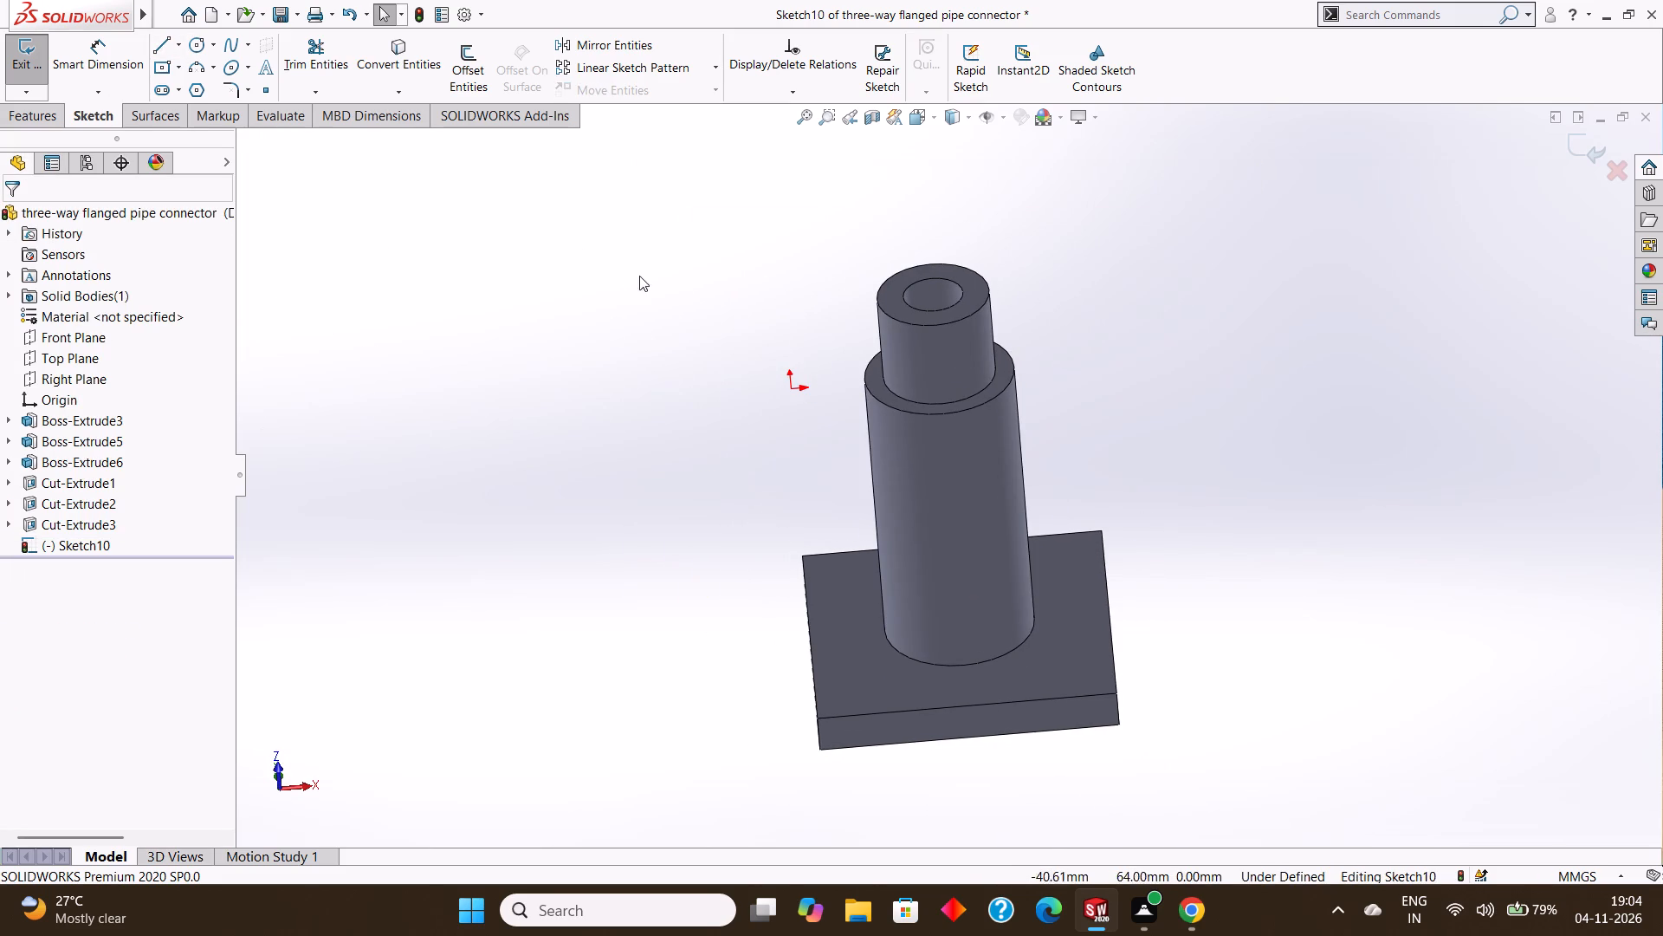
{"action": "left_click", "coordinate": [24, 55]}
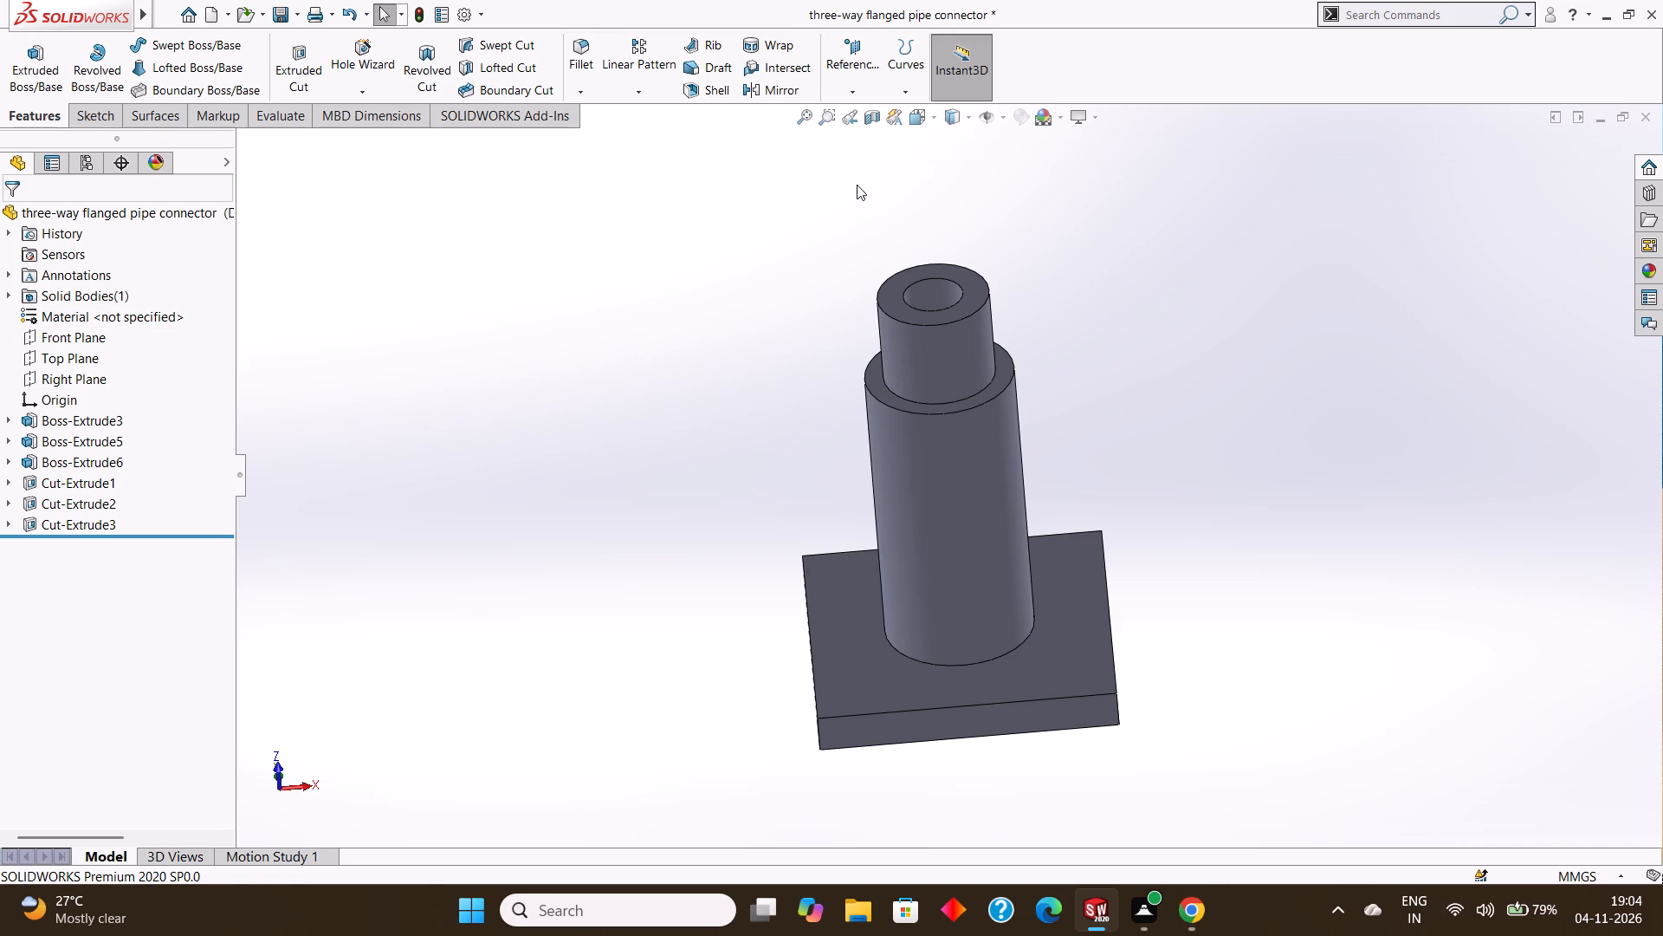
Start a new reference plane offset from the Right Plane as its first reference.
{"action": "left_click", "coordinate": [845, 93]}
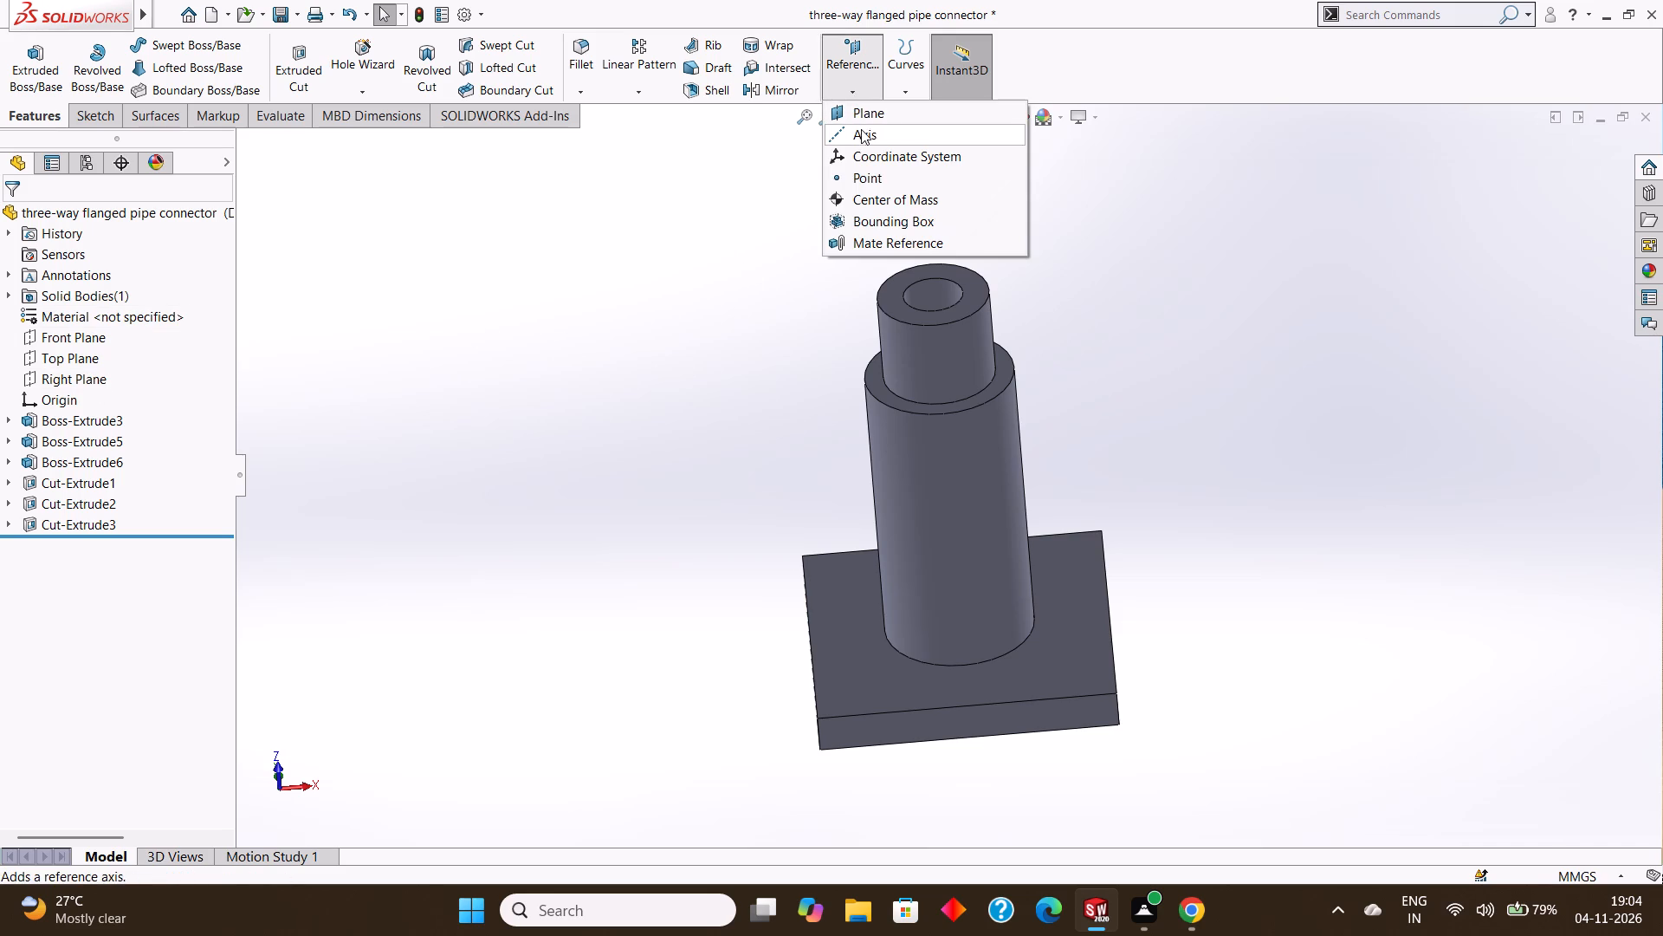
{"action": "left_click", "coordinate": [860, 116]}
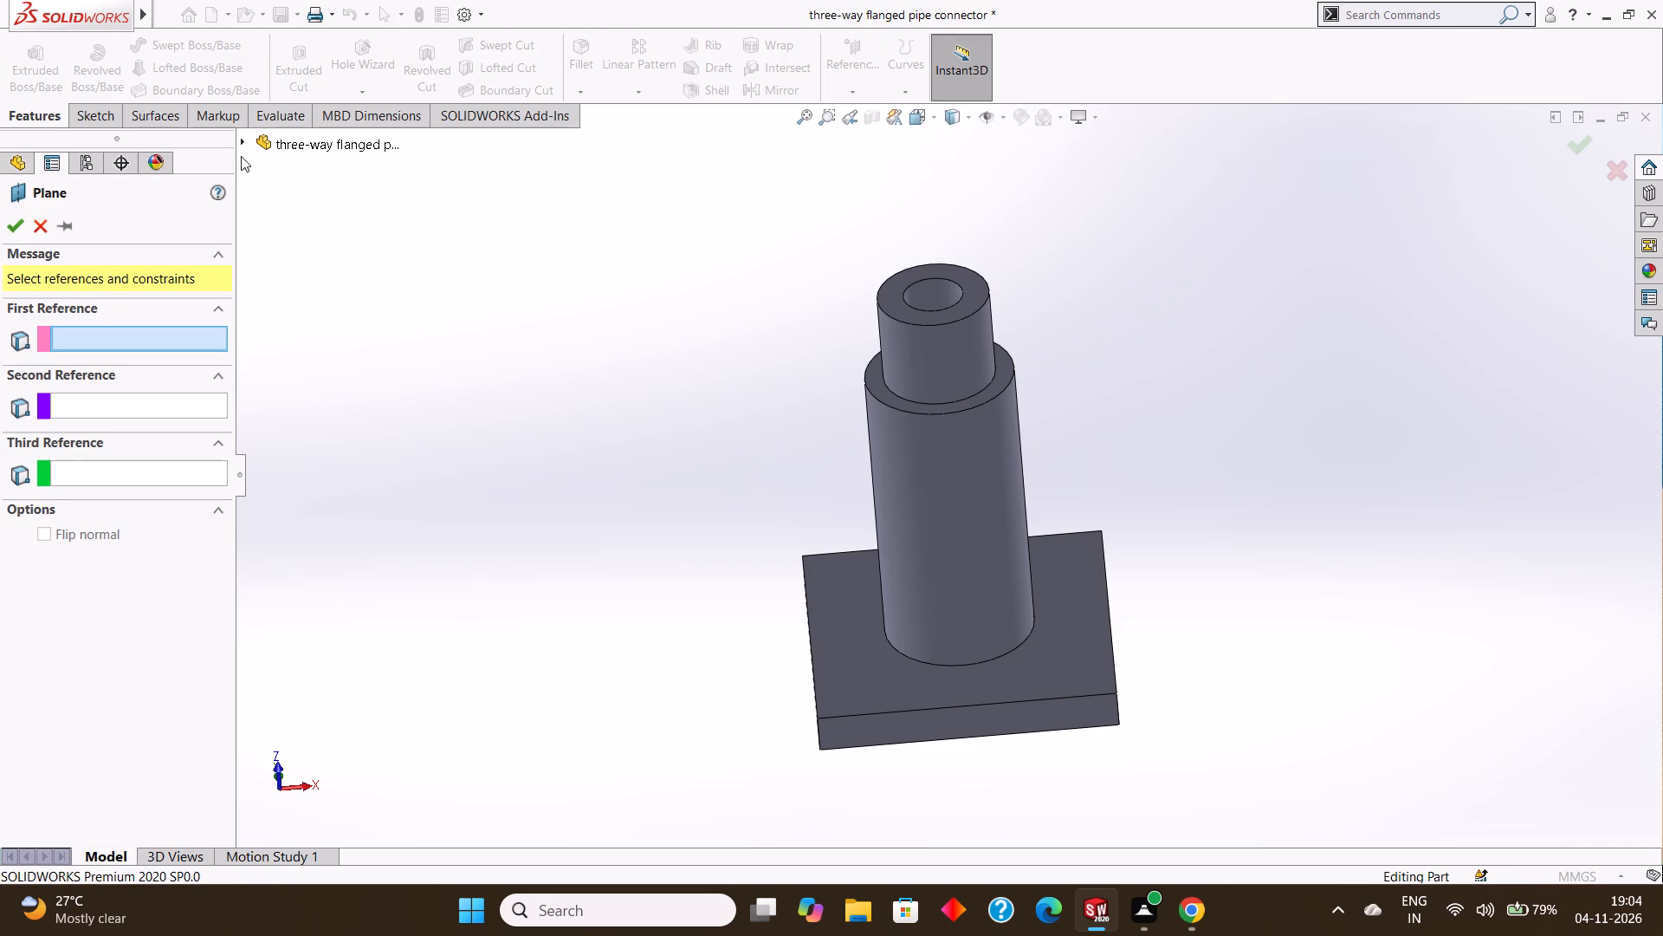
{"action": "left_click", "coordinate": [242, 141]}
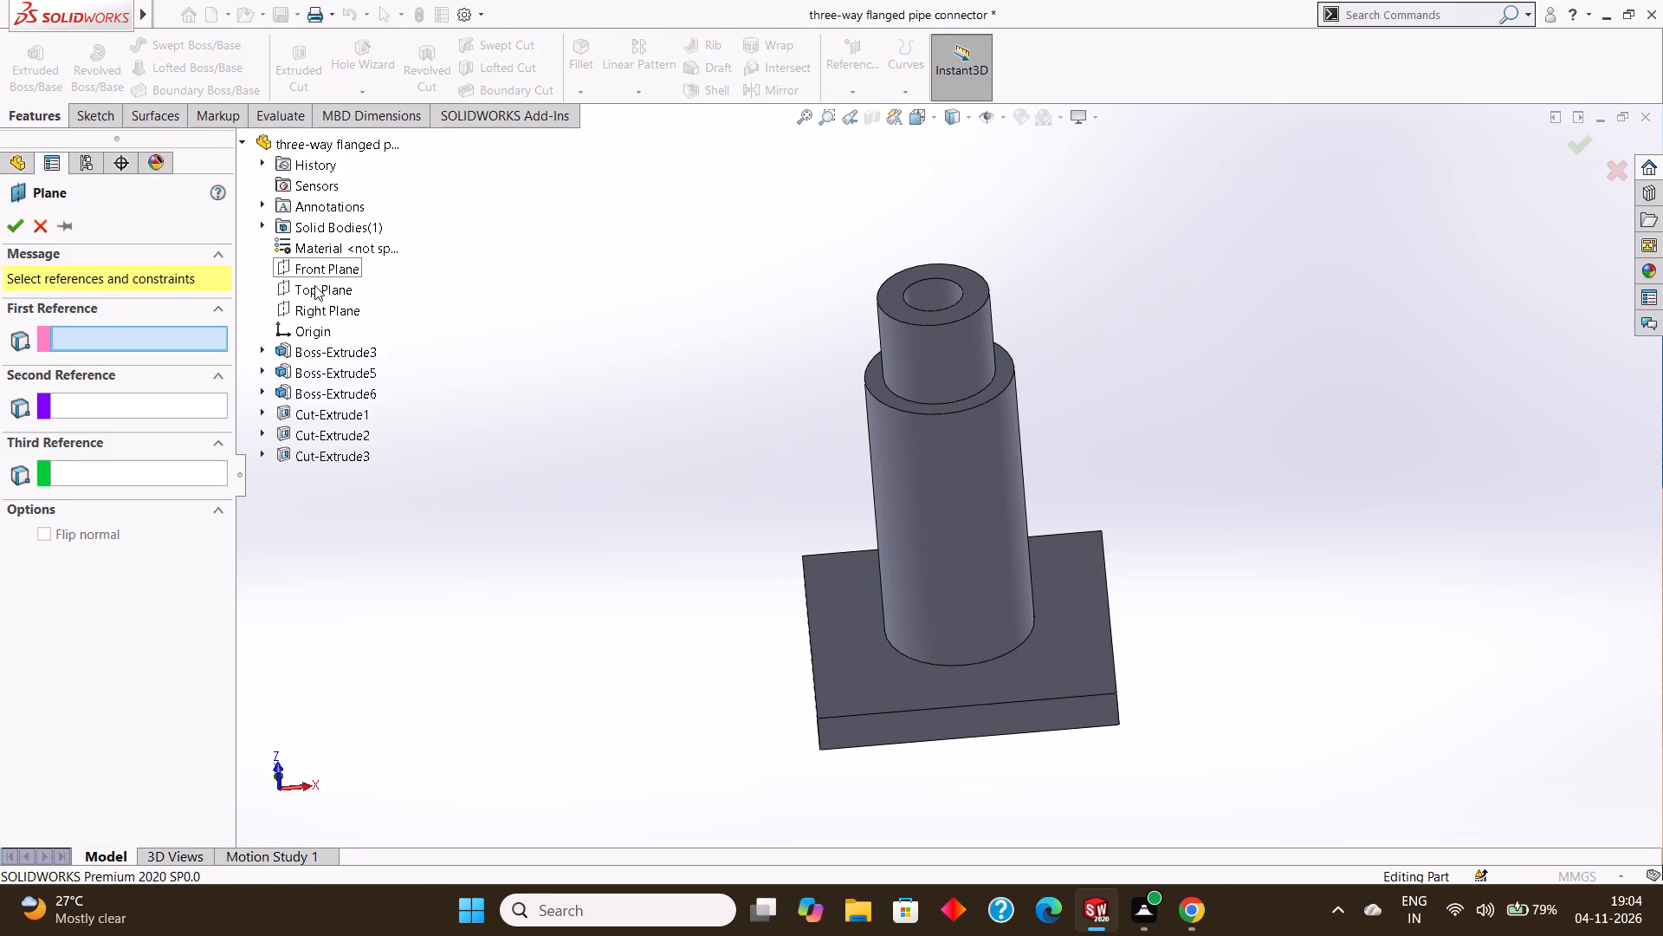
{"action": "left_click", "coordinate": [320, 300]}
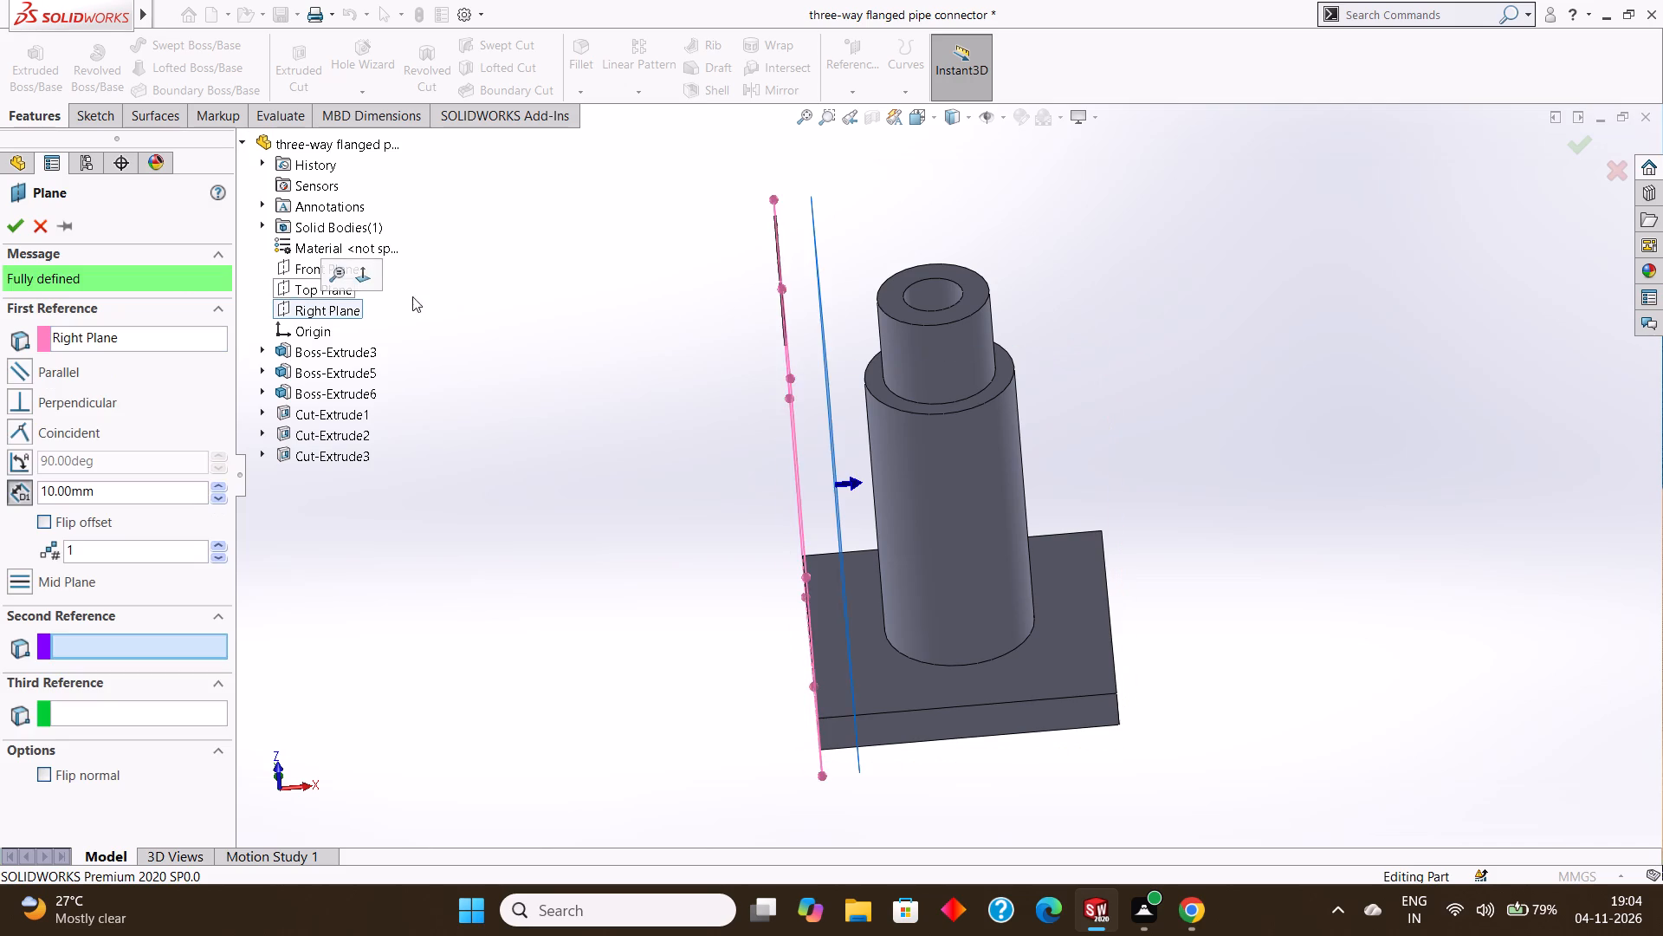
Examine the previewed offset plane's position relative to the stepped cylinder and flange from several angles.
{"action": "scroll", "coordinate": [435, 296], "scroll_direction": "up", "scroll_amount": 1}
{"action": "middle_click_drag", "start_coordinate": [434, 294], "coordinate": [459, 314]}
{"action": "middle_click_drag", "start_coordinate": [466, 323], "coordinate": [431, 304]}
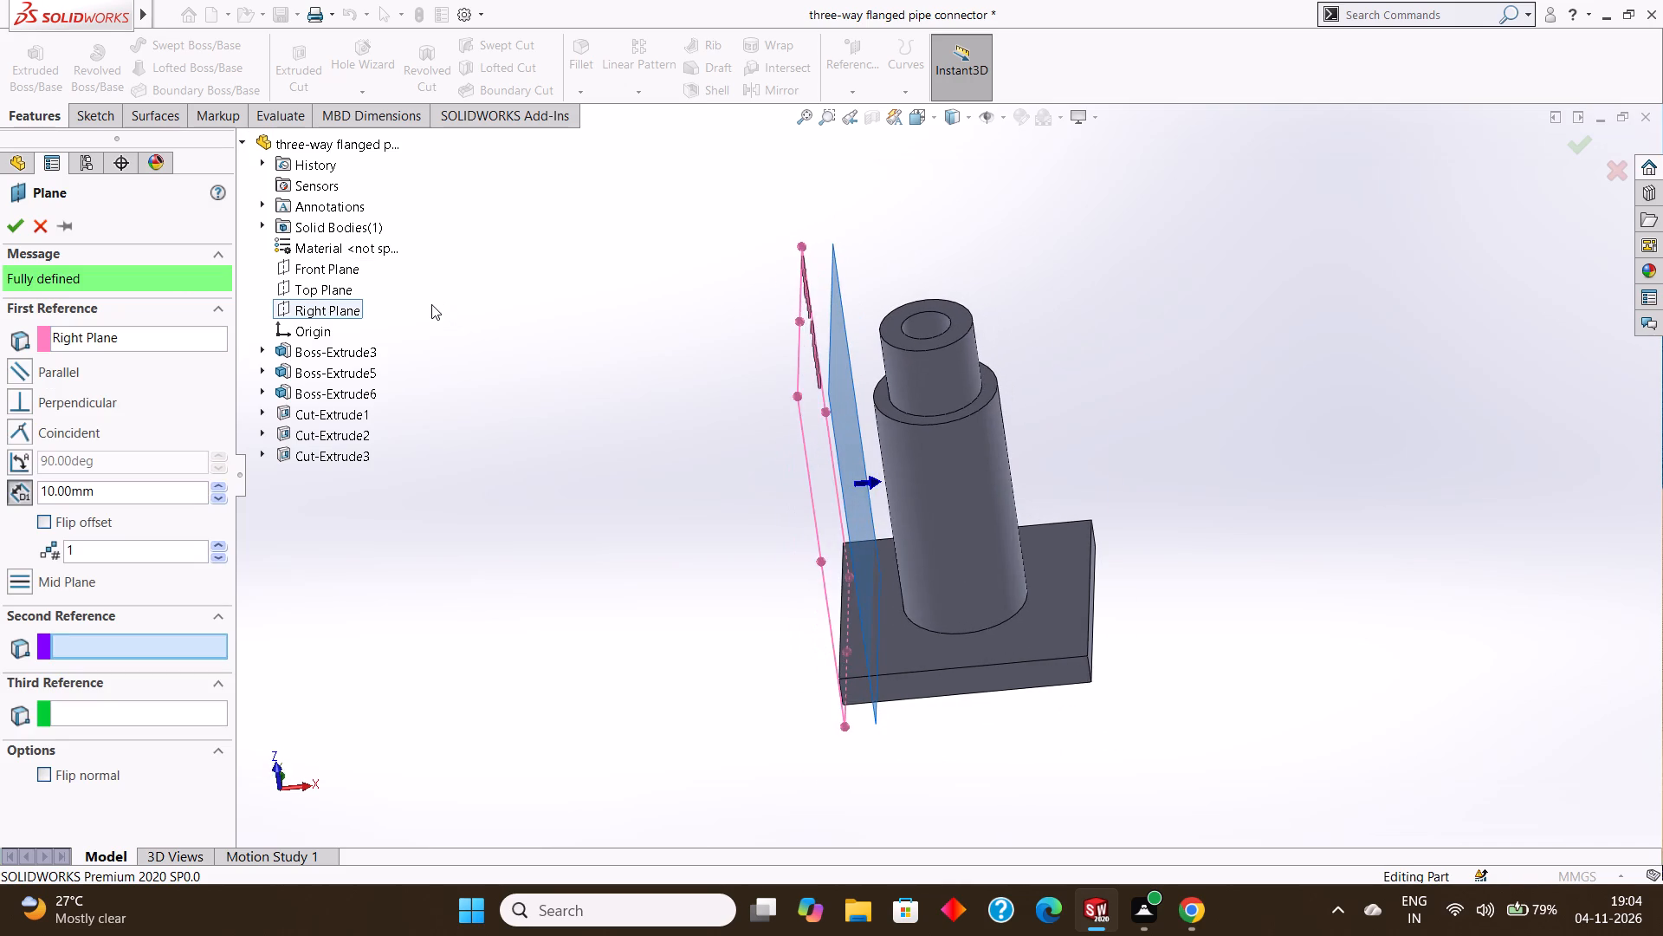
{"action": "middle_click_drag", "start_coordinate": [431, 304], "coordinate": [449, 299]}
{"action": "middle_click_drag", "start_coordinate": [449, 300], "coordinate": [450, 310]}
{"action": "middle_click_drag", "start_coordinate": [450, 300], "coordinate": [456, 323]}
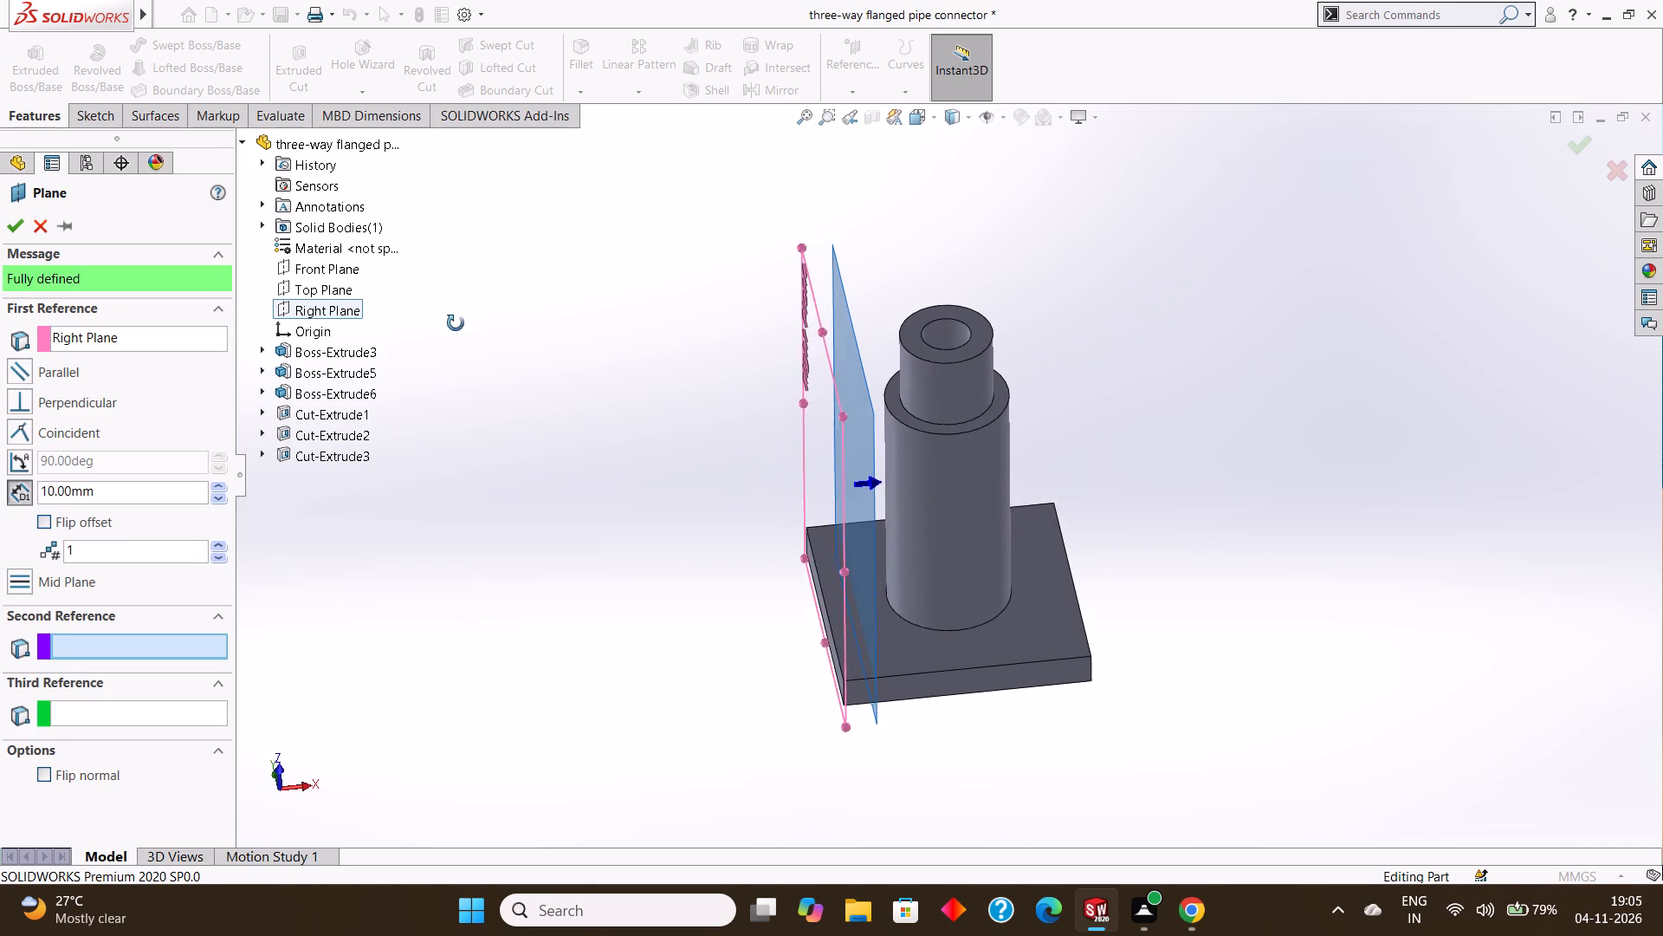
{"action": "middle_click_drag", "start_coordinate": [456, 323], "coordinate": [456, 327]}
{"action": "middle_click_drag", "start_coordinate": [458, 310], "coordinate": [461, 328]}
{"action": "middle_click_drag", "start_coordinate": [462, 324], "coordinate": [452, 309]}
{"action": "scroll", "coordinate": [457, 302], "scroll_direction": "up", "scroll_amount": 1}
{"action": "middle_click_drag", "start_coordinate": [458, 300], "coordinate": [467, 317]}
{"action": "middle_click_drag", "start_coordinate": [471, 310], "coordinate": [454, 299]}
{"action": "middle_click_drag", "start_coordinate": [474, 298], "coordinate": [480, 272]}
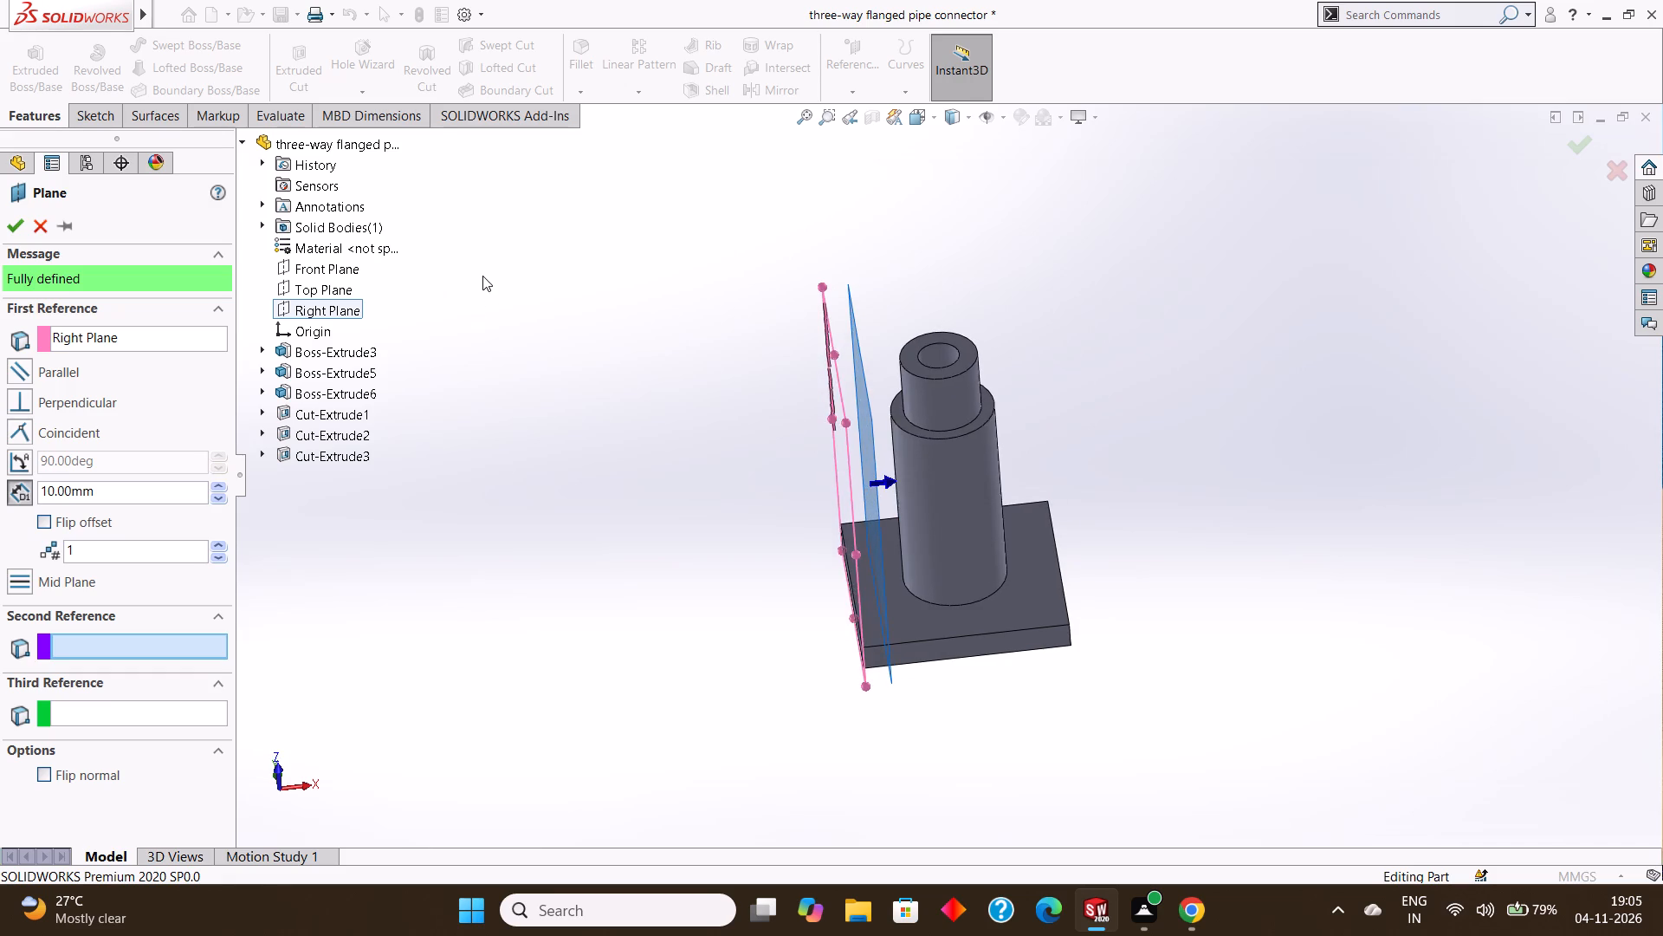
{"action": "middle_click_drag", "start_coordinate": [484, 282], "coordinate": [498, 292]}
{"action": "middle_click_drag", "start_coordinate": [509, 310], "coordinate": [507, 283]}
{"action": "middle_click_drag", "start_coordinate": [532, 289], "coordinate": [491, 277]}
{"action": "middle_click_drag", "start_coordinate": [491, 277], "coordinate": [526, 311]}
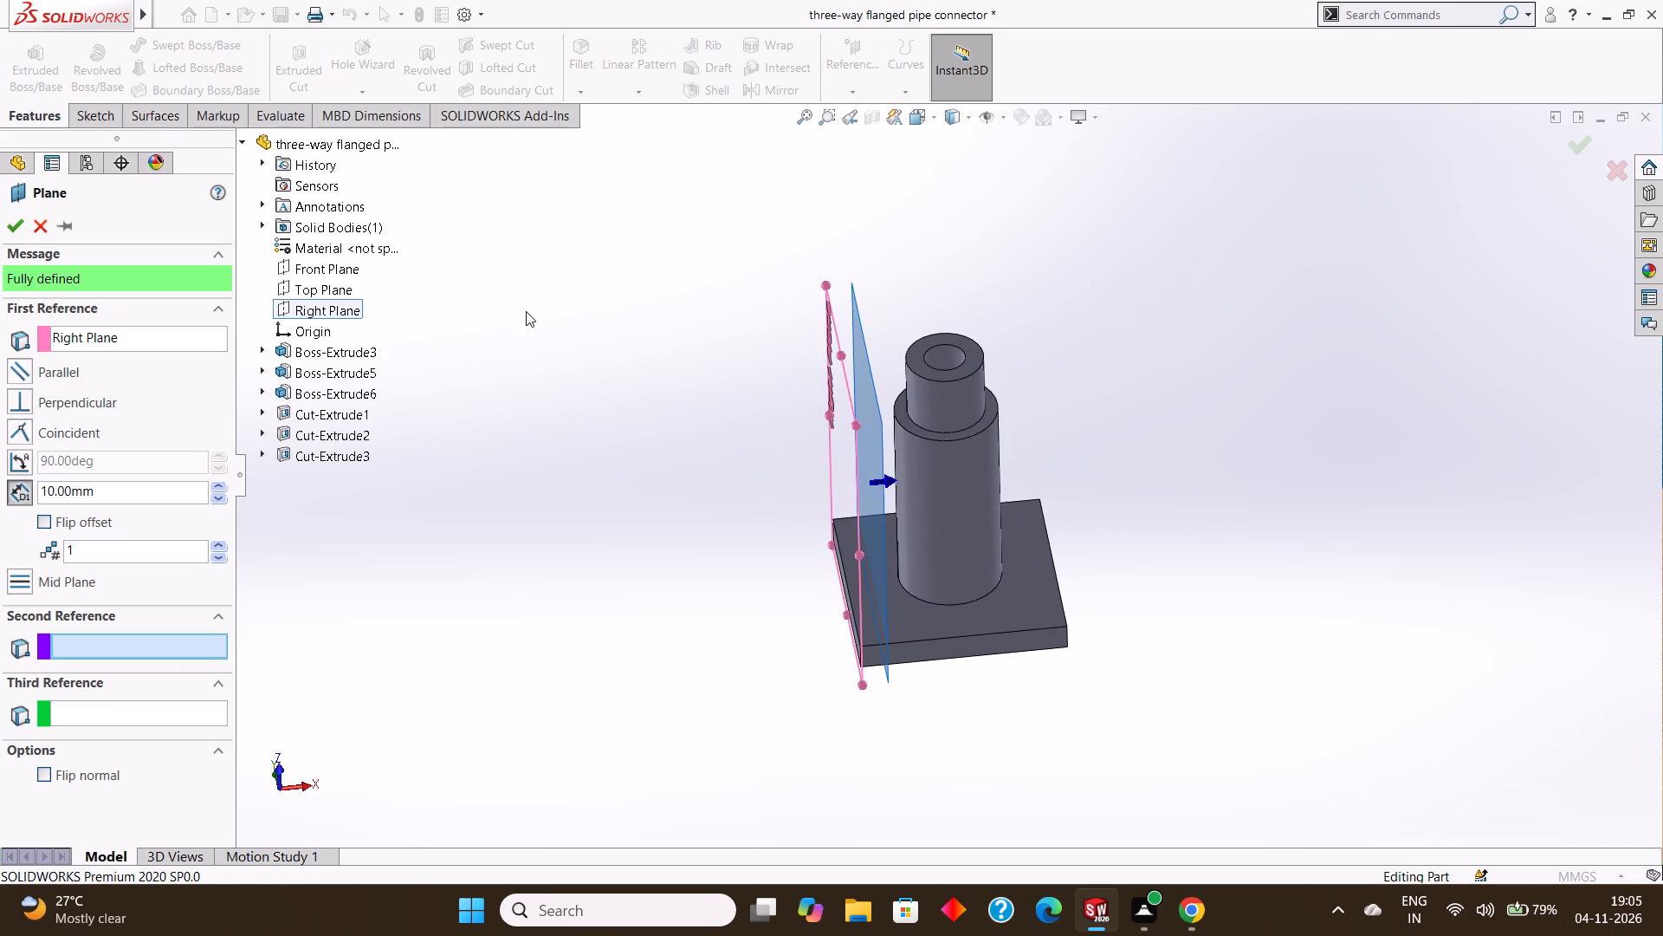
{"action": "middle_click_drag", "start_coordinate": [526, 311], "coordinate": [533, 321]}
{"action": "middle_click", "coordinate": [533, 321]}
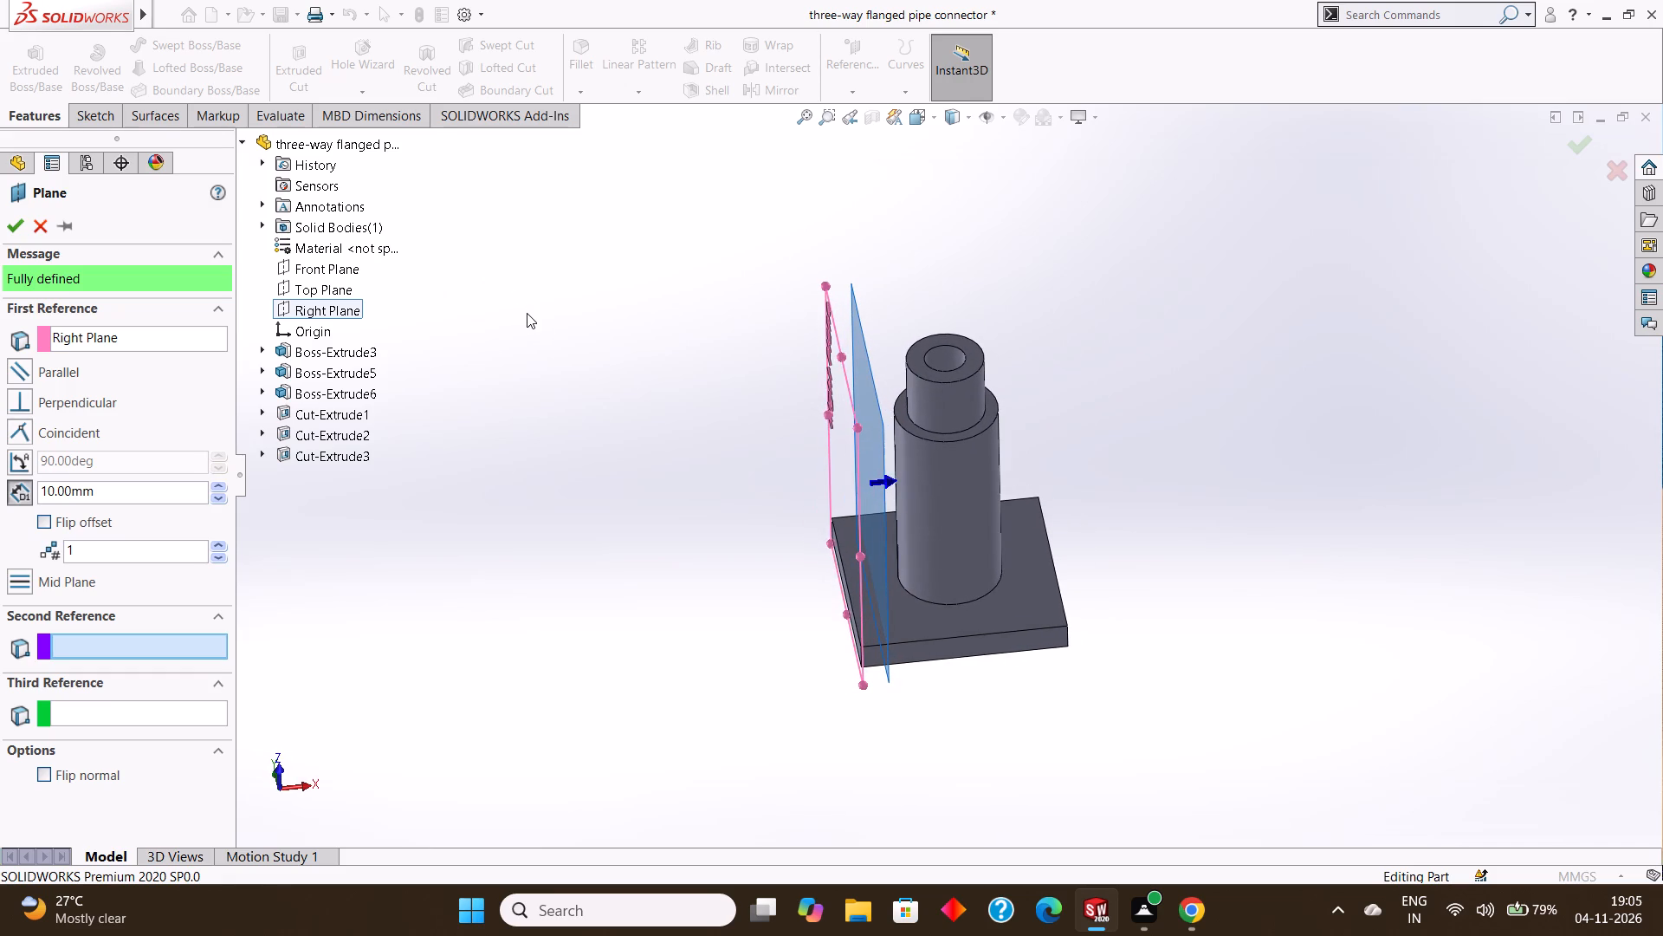
{"action": "middle_click", "coordinate": [528, 312]}
{"action": "middle_click", "coordinate": [527, 304]}
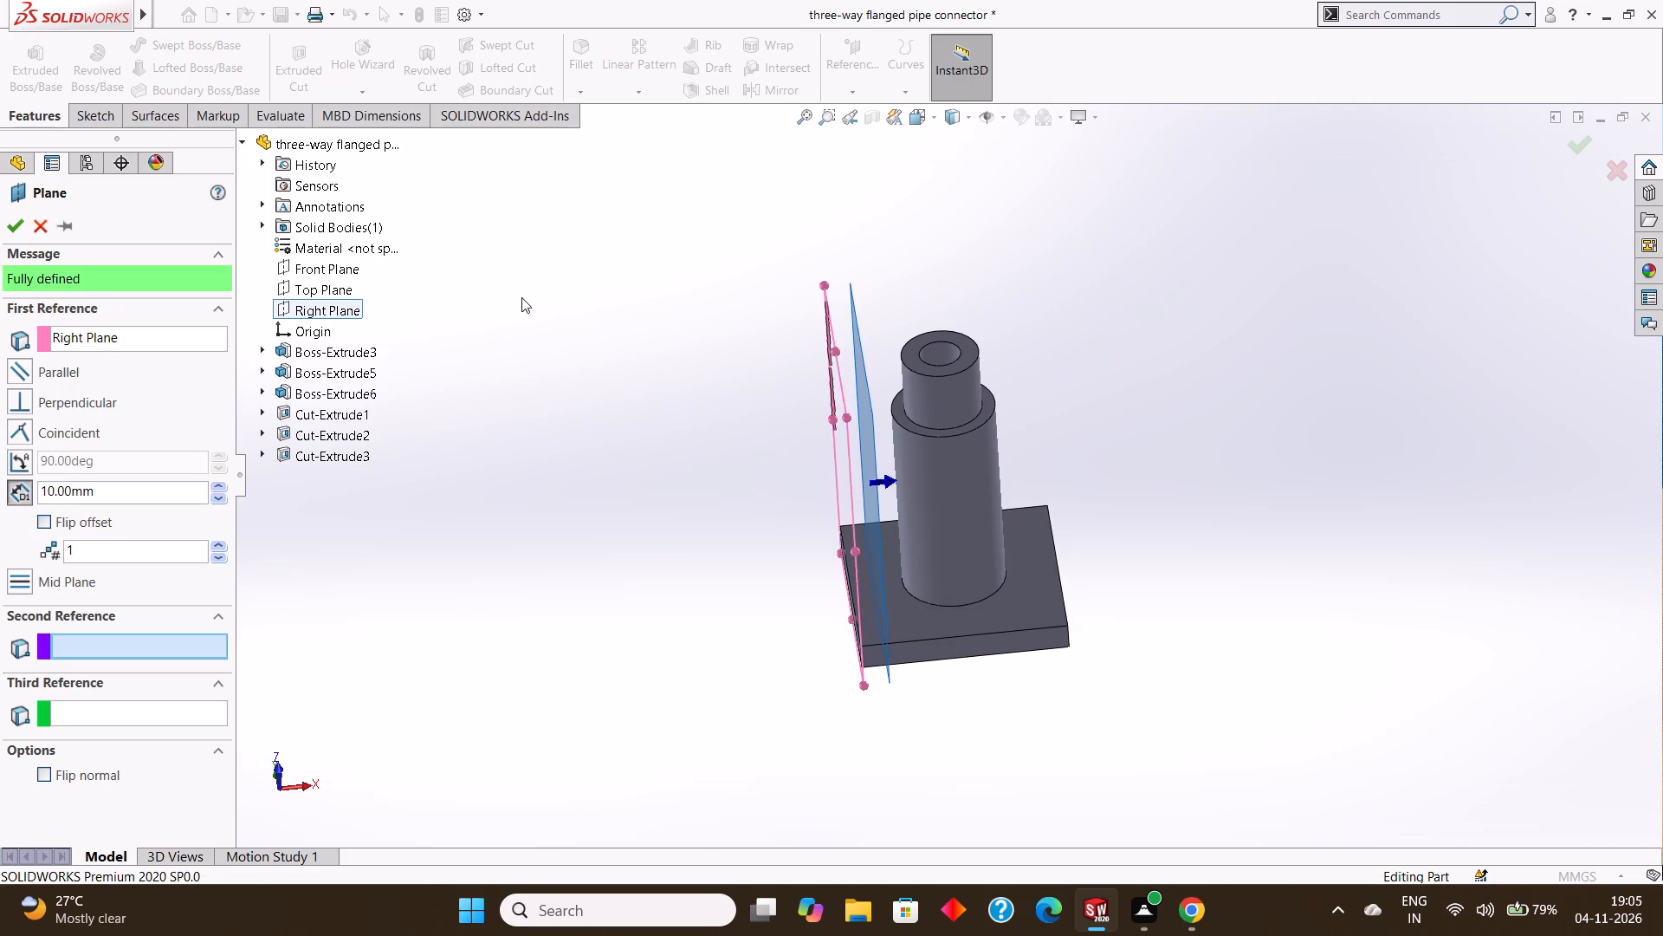
{"action": "middle_click_drag", "start_coordinate": [527, 297], "coordinate": [532, 307]}
{"action": "middle_click", "coordinate": [531, 307]}
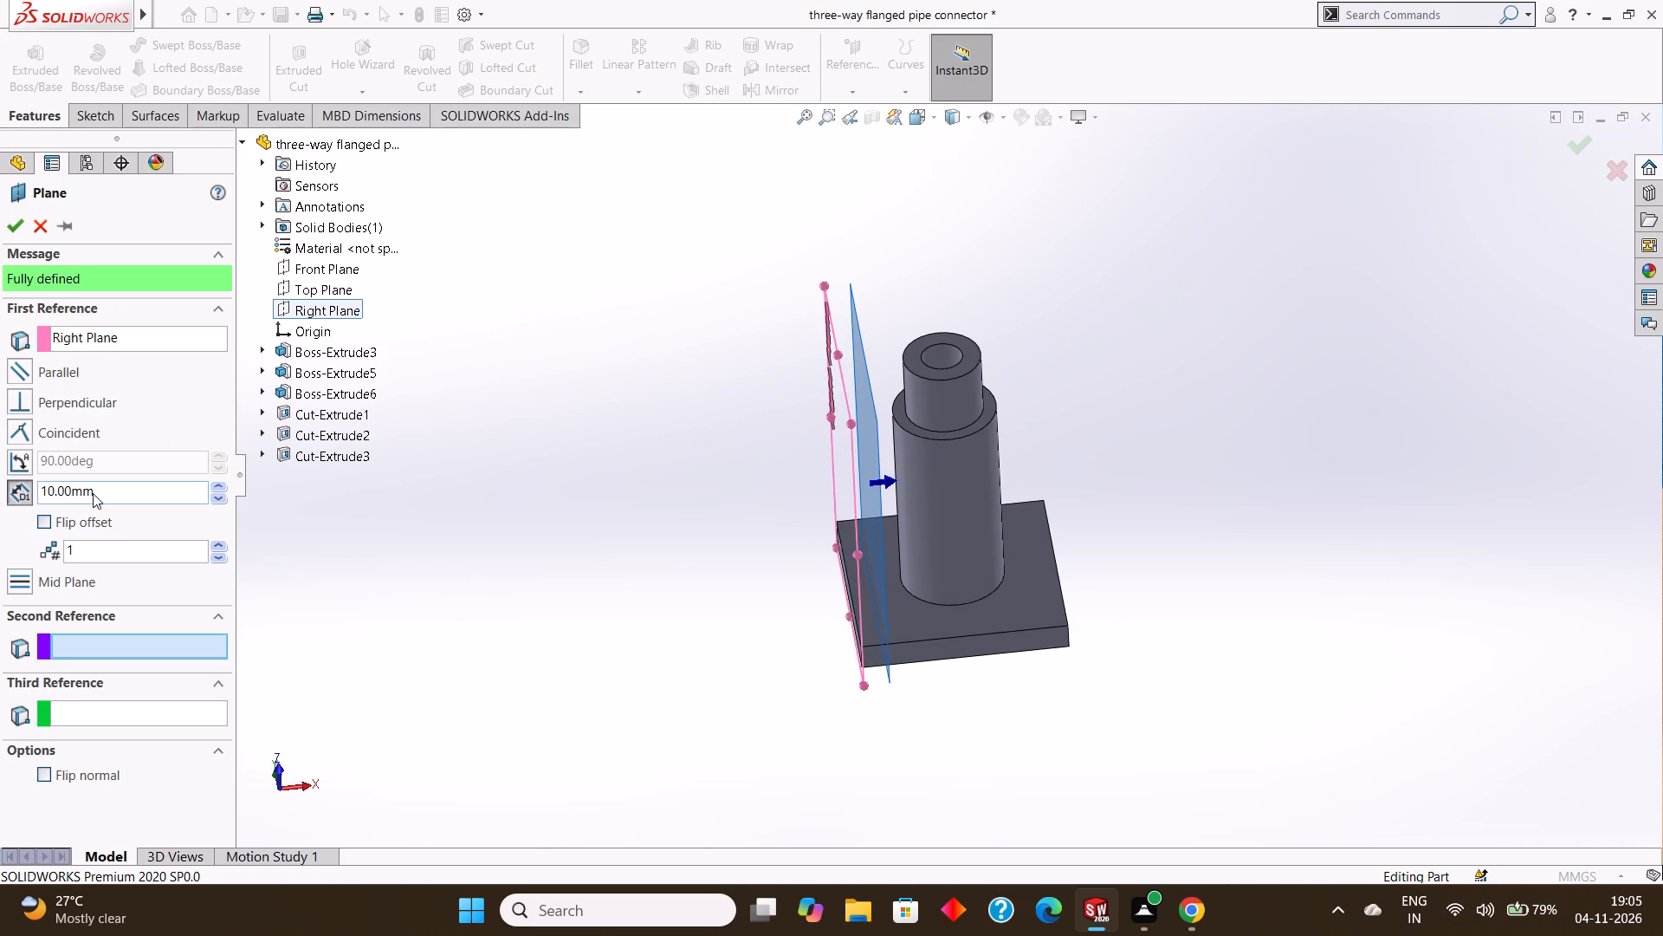
{"action": "middle_click_drag", "start_coordinate": [442, 415], "coordinate": [452, 370]}
{"action": "middle_click_drag", "start_coordinate": [553, 400], "coordinate": [548, 390]}
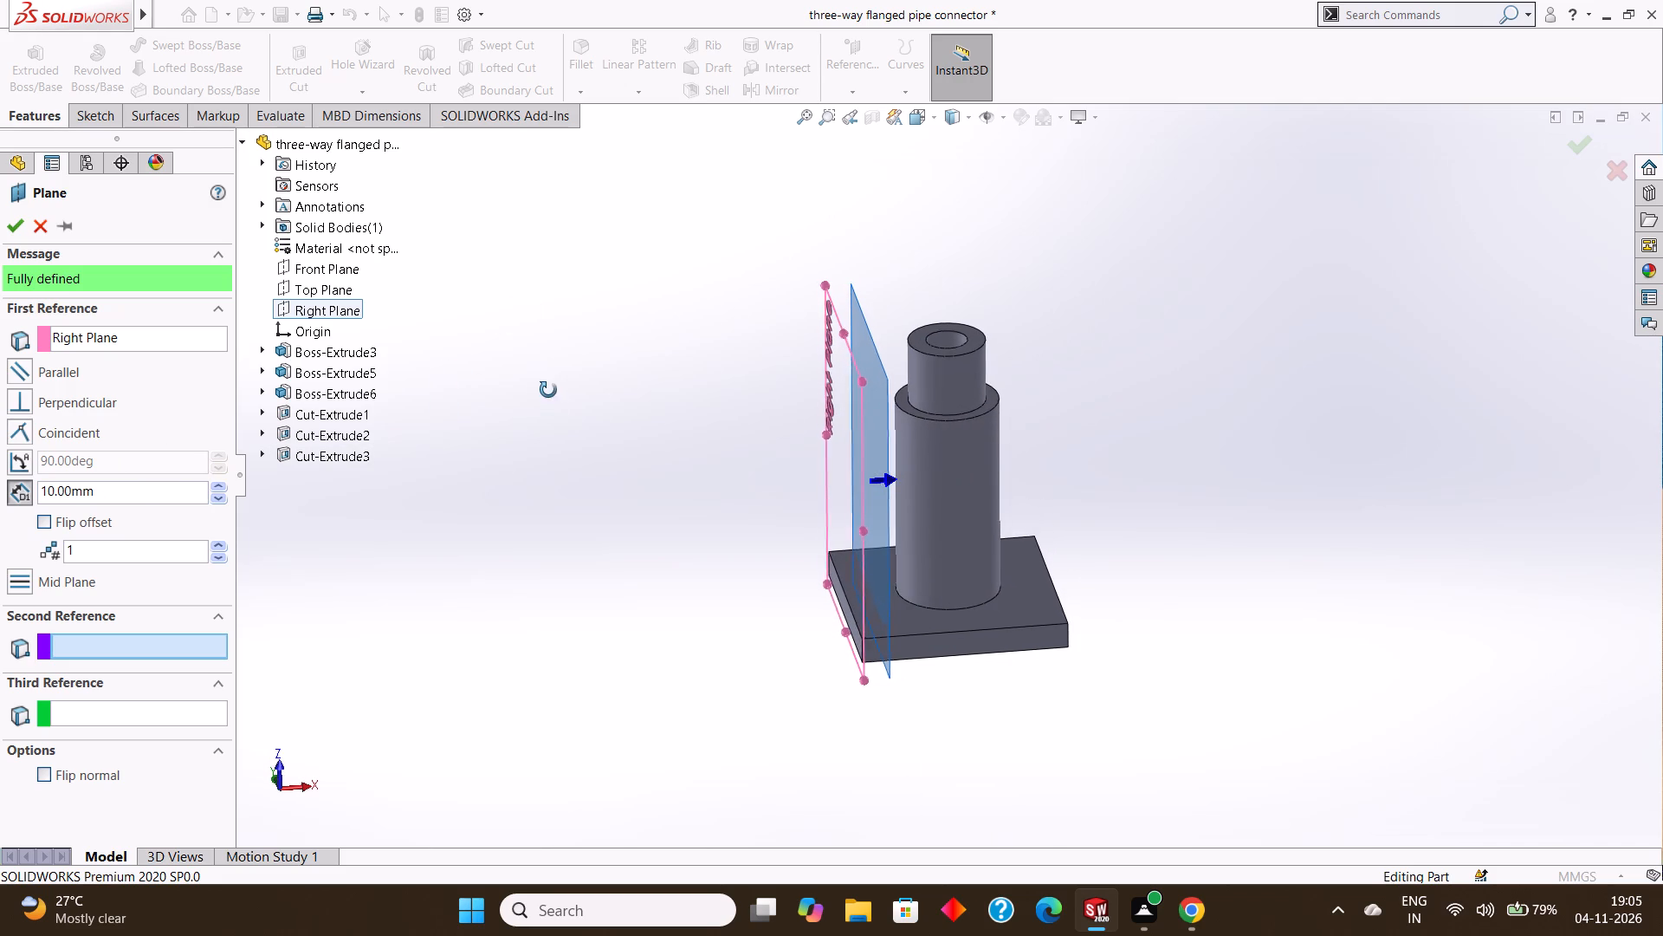
{"action": "middle_click_drag", "start_coordinate": [548, 390], "coordinate": [544, 387]}
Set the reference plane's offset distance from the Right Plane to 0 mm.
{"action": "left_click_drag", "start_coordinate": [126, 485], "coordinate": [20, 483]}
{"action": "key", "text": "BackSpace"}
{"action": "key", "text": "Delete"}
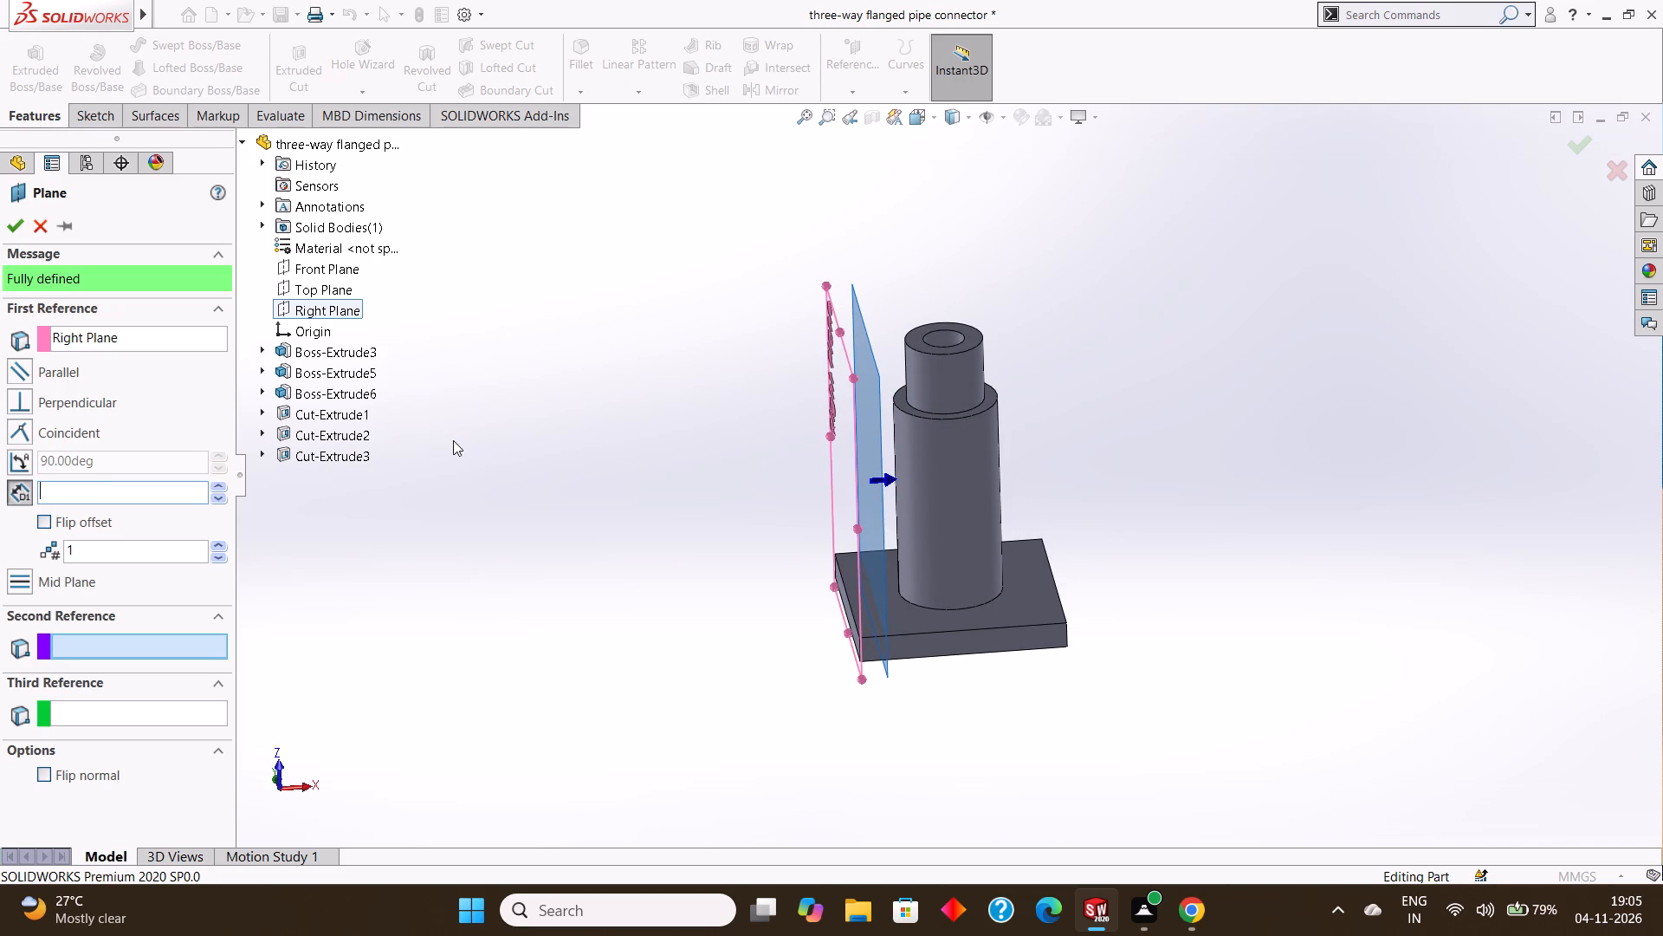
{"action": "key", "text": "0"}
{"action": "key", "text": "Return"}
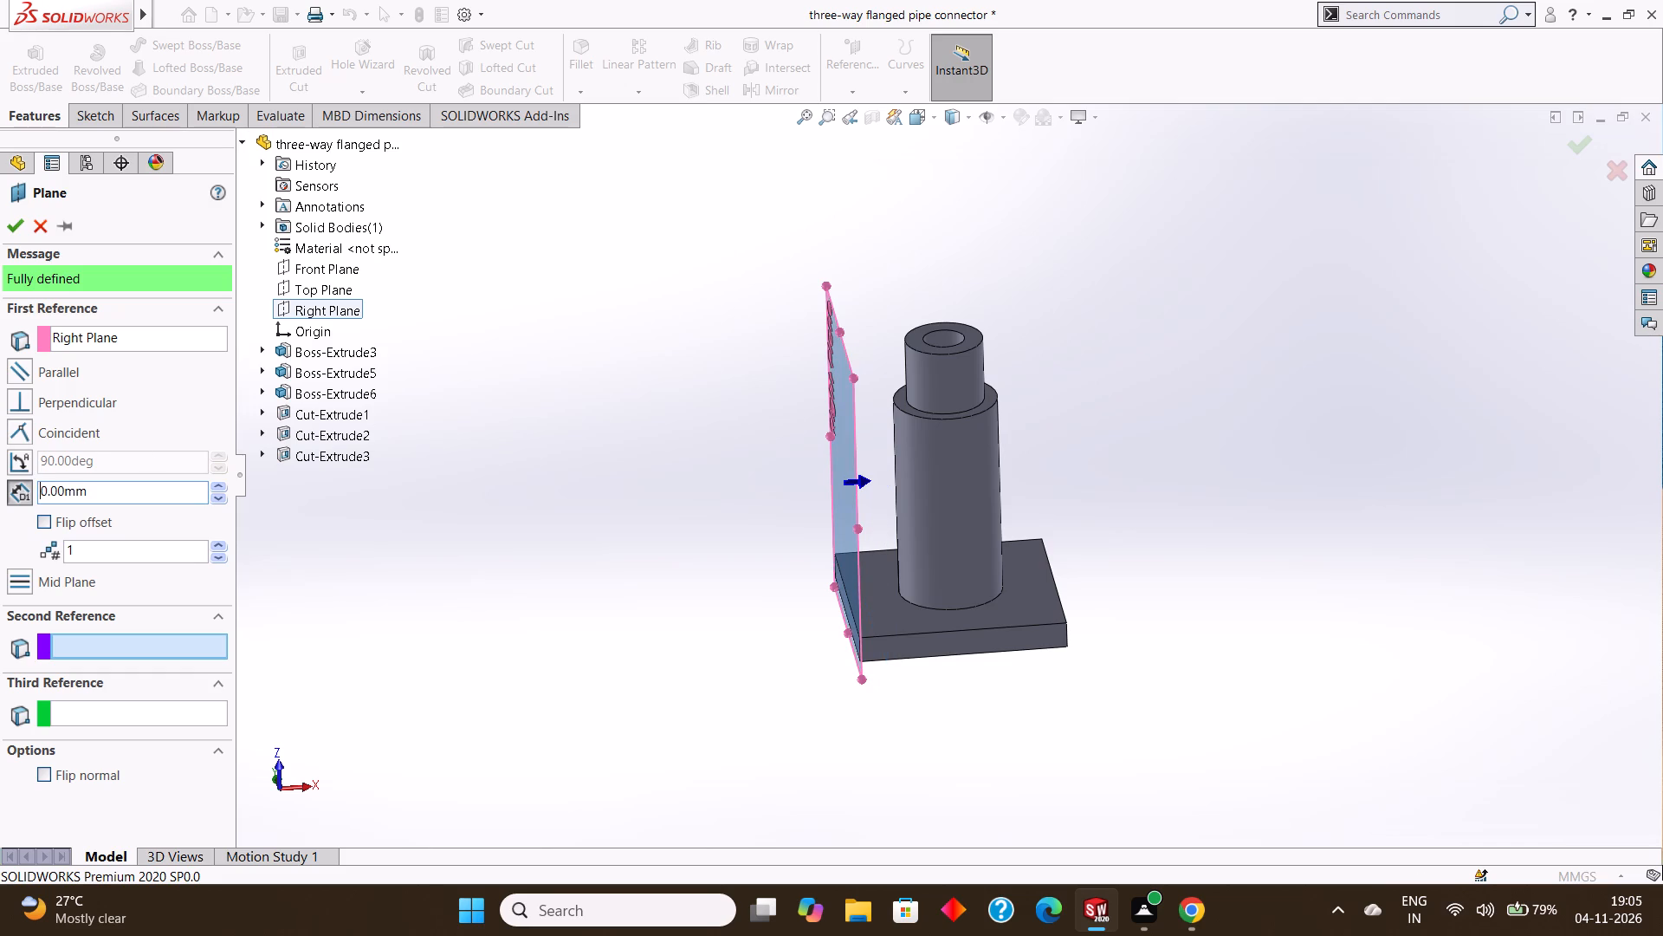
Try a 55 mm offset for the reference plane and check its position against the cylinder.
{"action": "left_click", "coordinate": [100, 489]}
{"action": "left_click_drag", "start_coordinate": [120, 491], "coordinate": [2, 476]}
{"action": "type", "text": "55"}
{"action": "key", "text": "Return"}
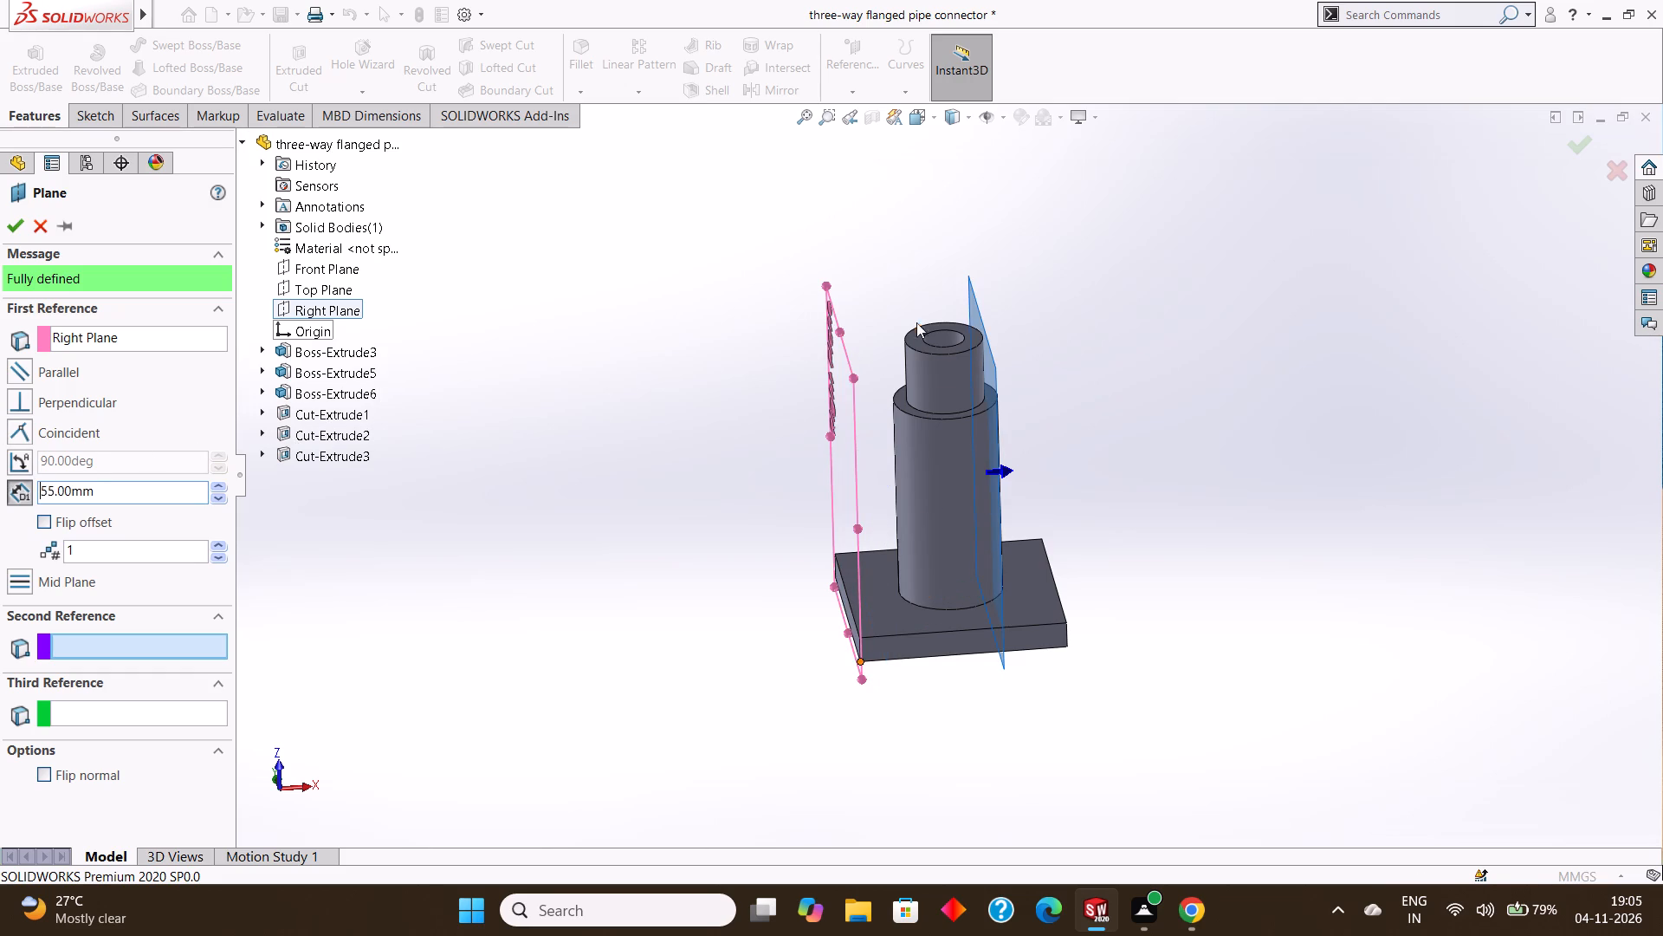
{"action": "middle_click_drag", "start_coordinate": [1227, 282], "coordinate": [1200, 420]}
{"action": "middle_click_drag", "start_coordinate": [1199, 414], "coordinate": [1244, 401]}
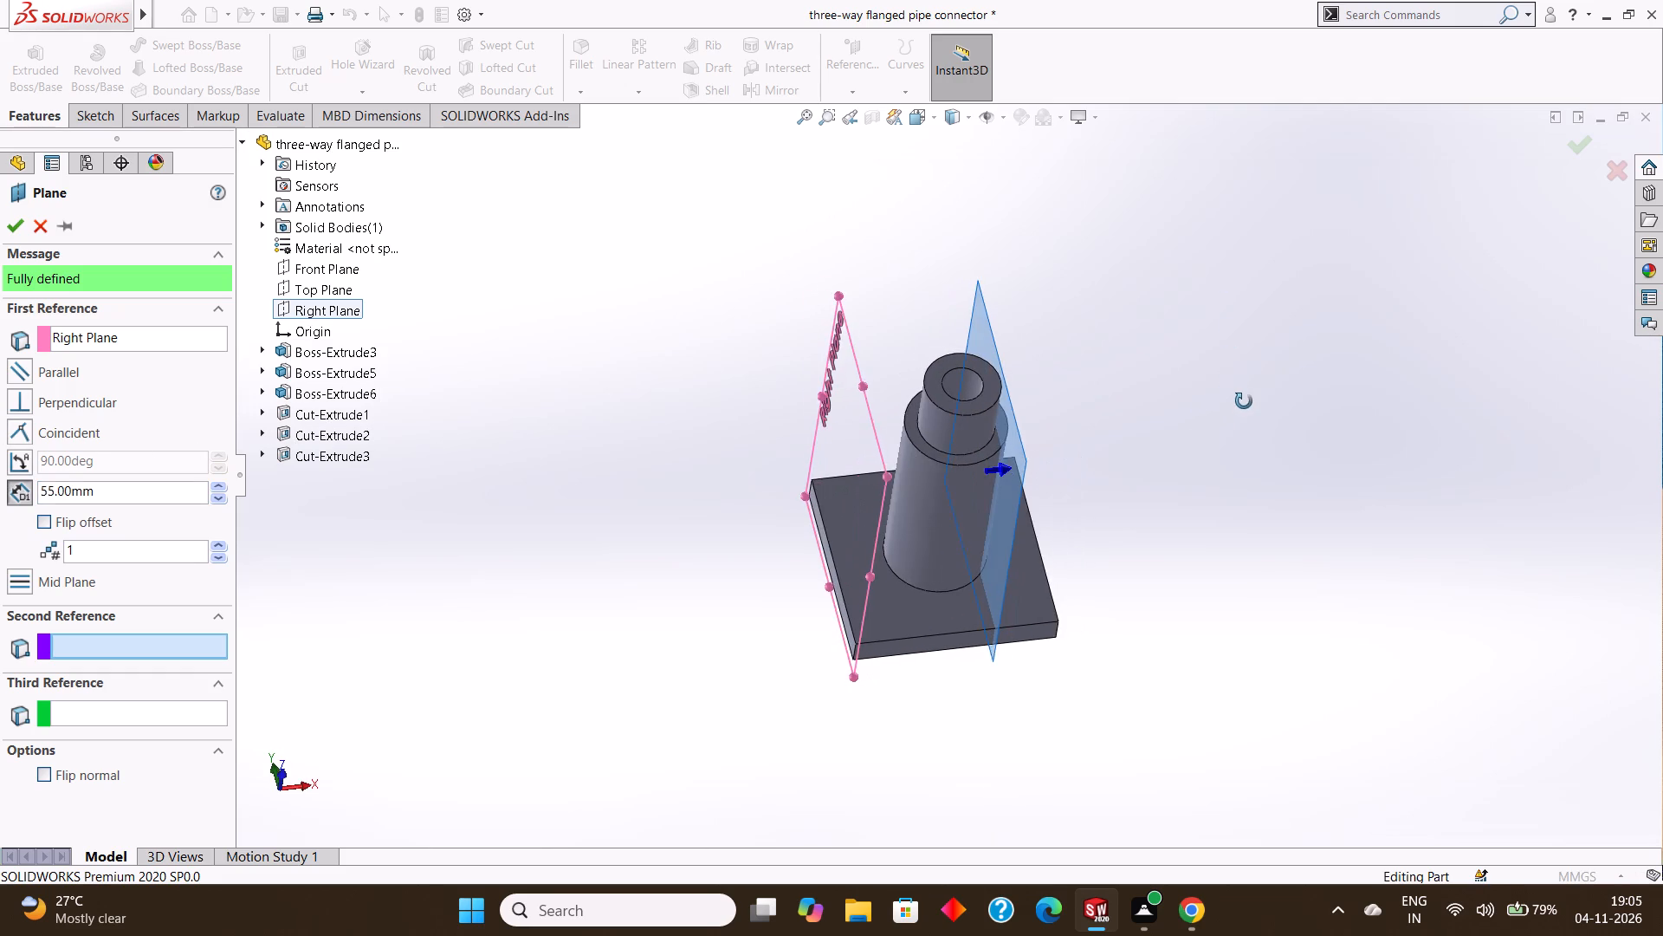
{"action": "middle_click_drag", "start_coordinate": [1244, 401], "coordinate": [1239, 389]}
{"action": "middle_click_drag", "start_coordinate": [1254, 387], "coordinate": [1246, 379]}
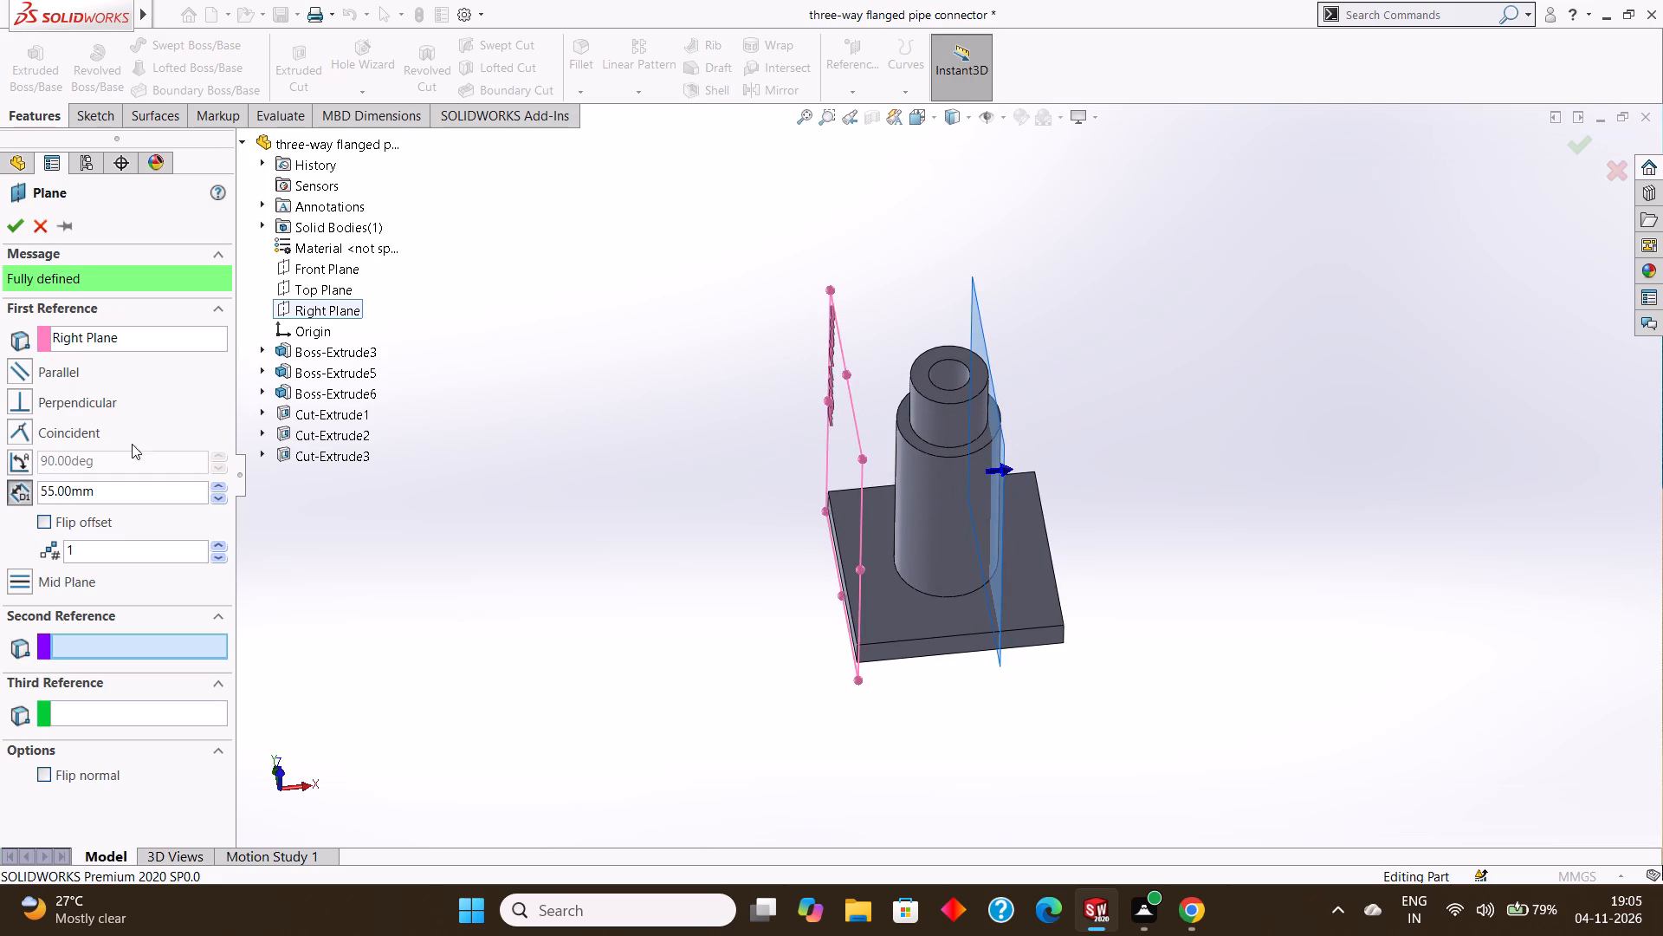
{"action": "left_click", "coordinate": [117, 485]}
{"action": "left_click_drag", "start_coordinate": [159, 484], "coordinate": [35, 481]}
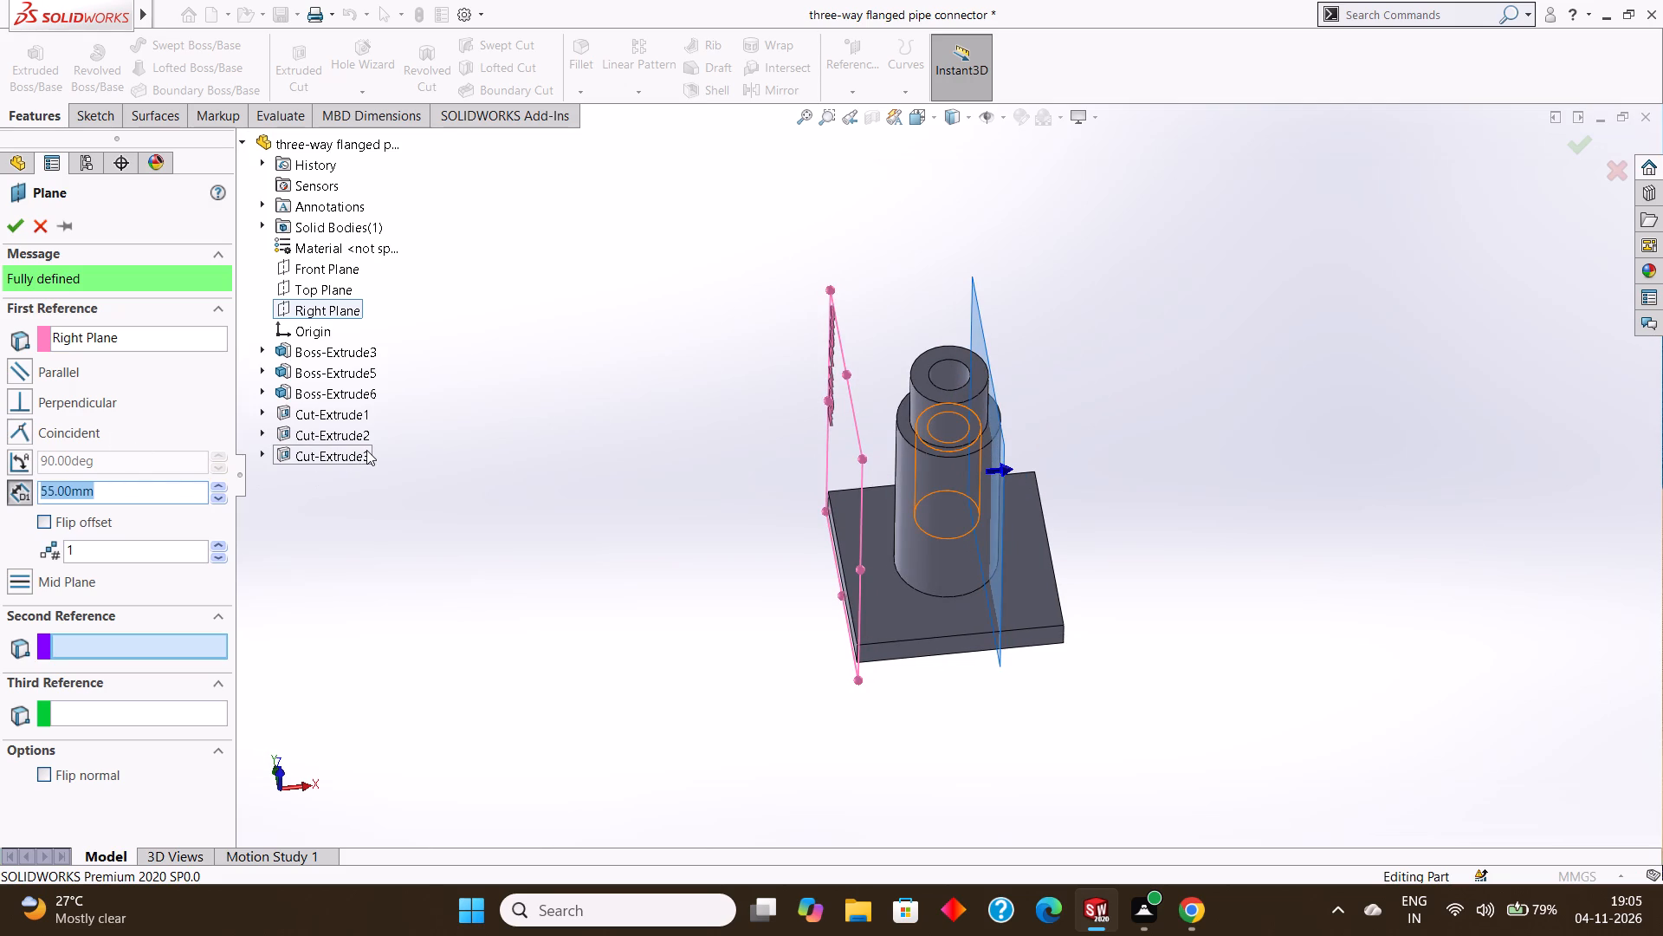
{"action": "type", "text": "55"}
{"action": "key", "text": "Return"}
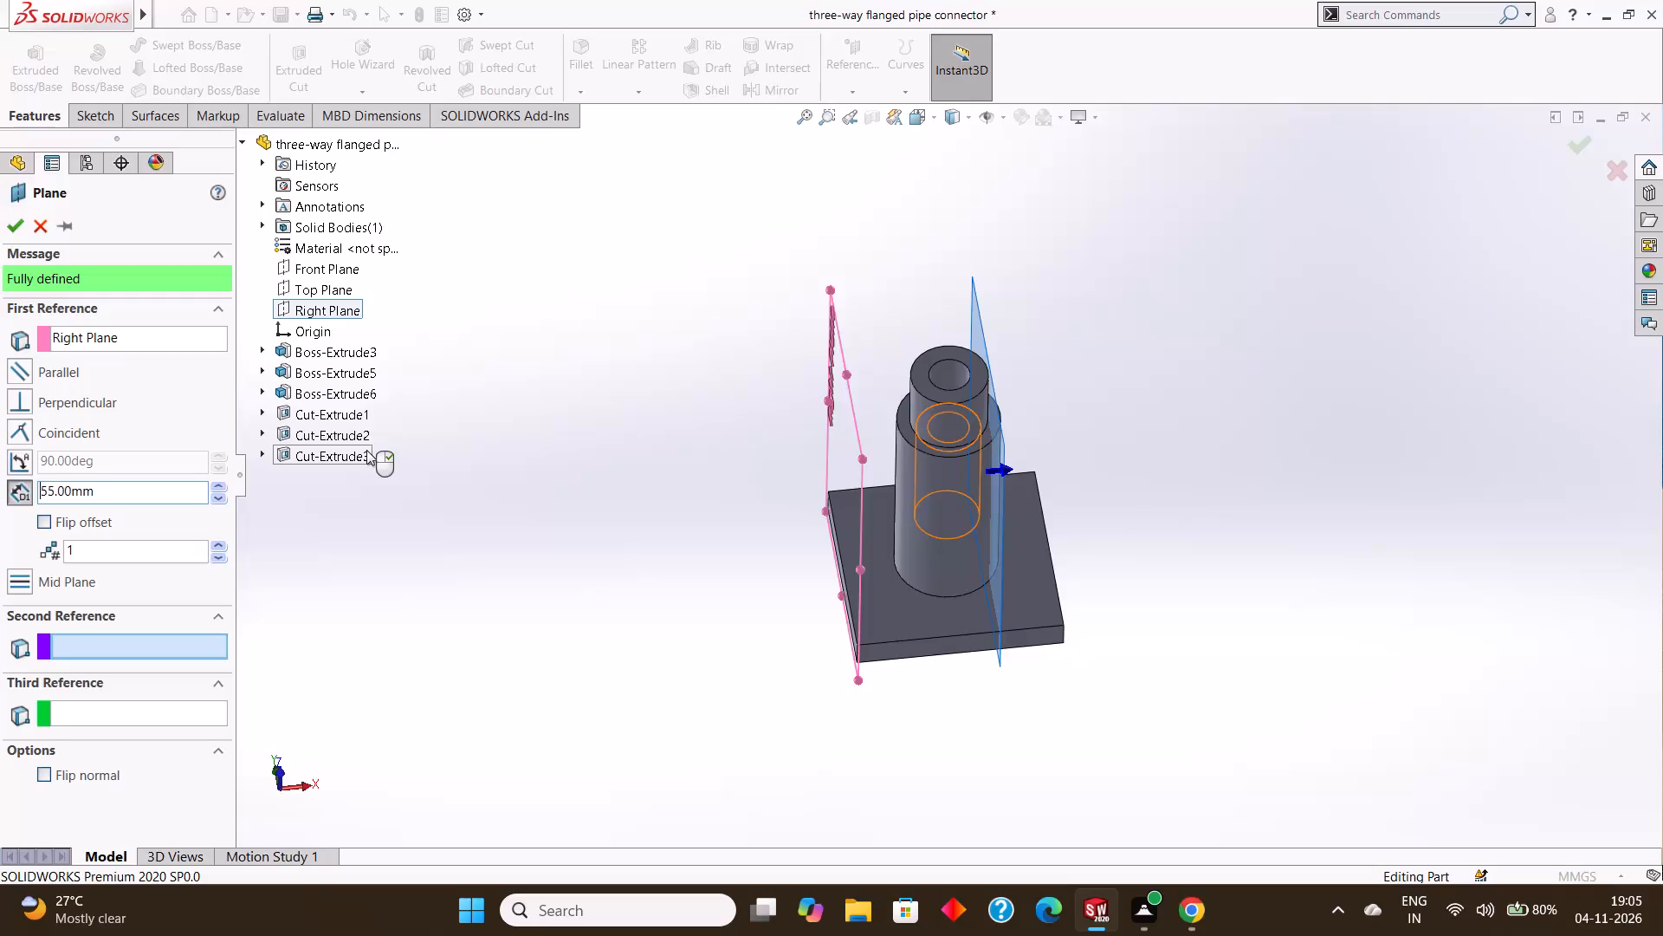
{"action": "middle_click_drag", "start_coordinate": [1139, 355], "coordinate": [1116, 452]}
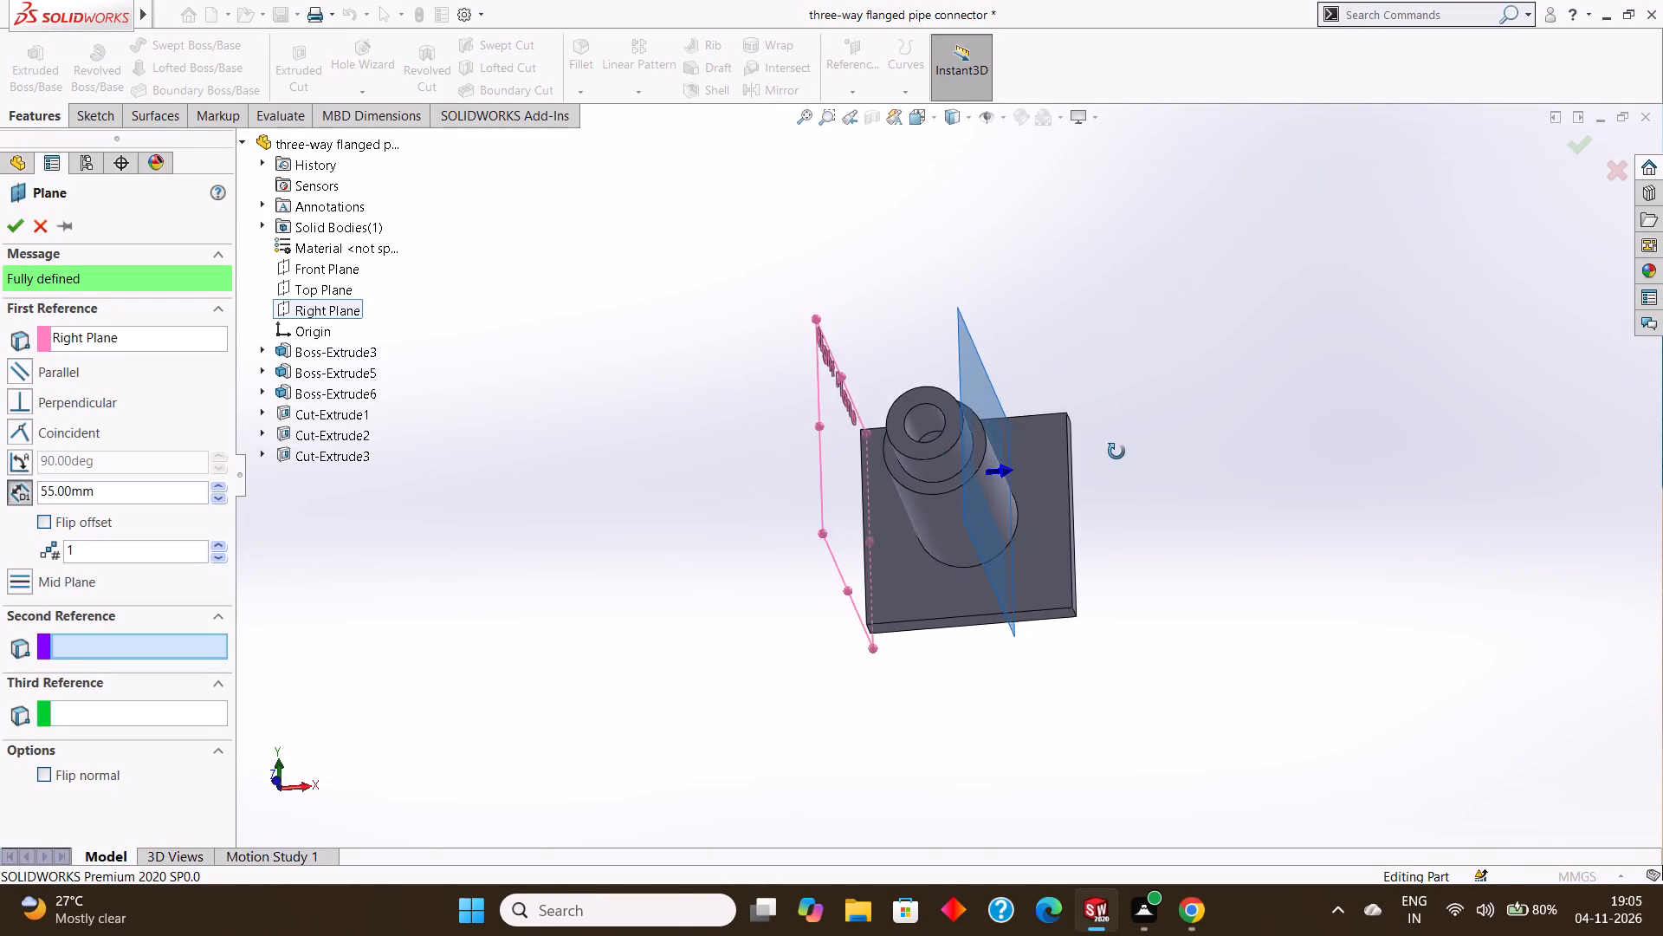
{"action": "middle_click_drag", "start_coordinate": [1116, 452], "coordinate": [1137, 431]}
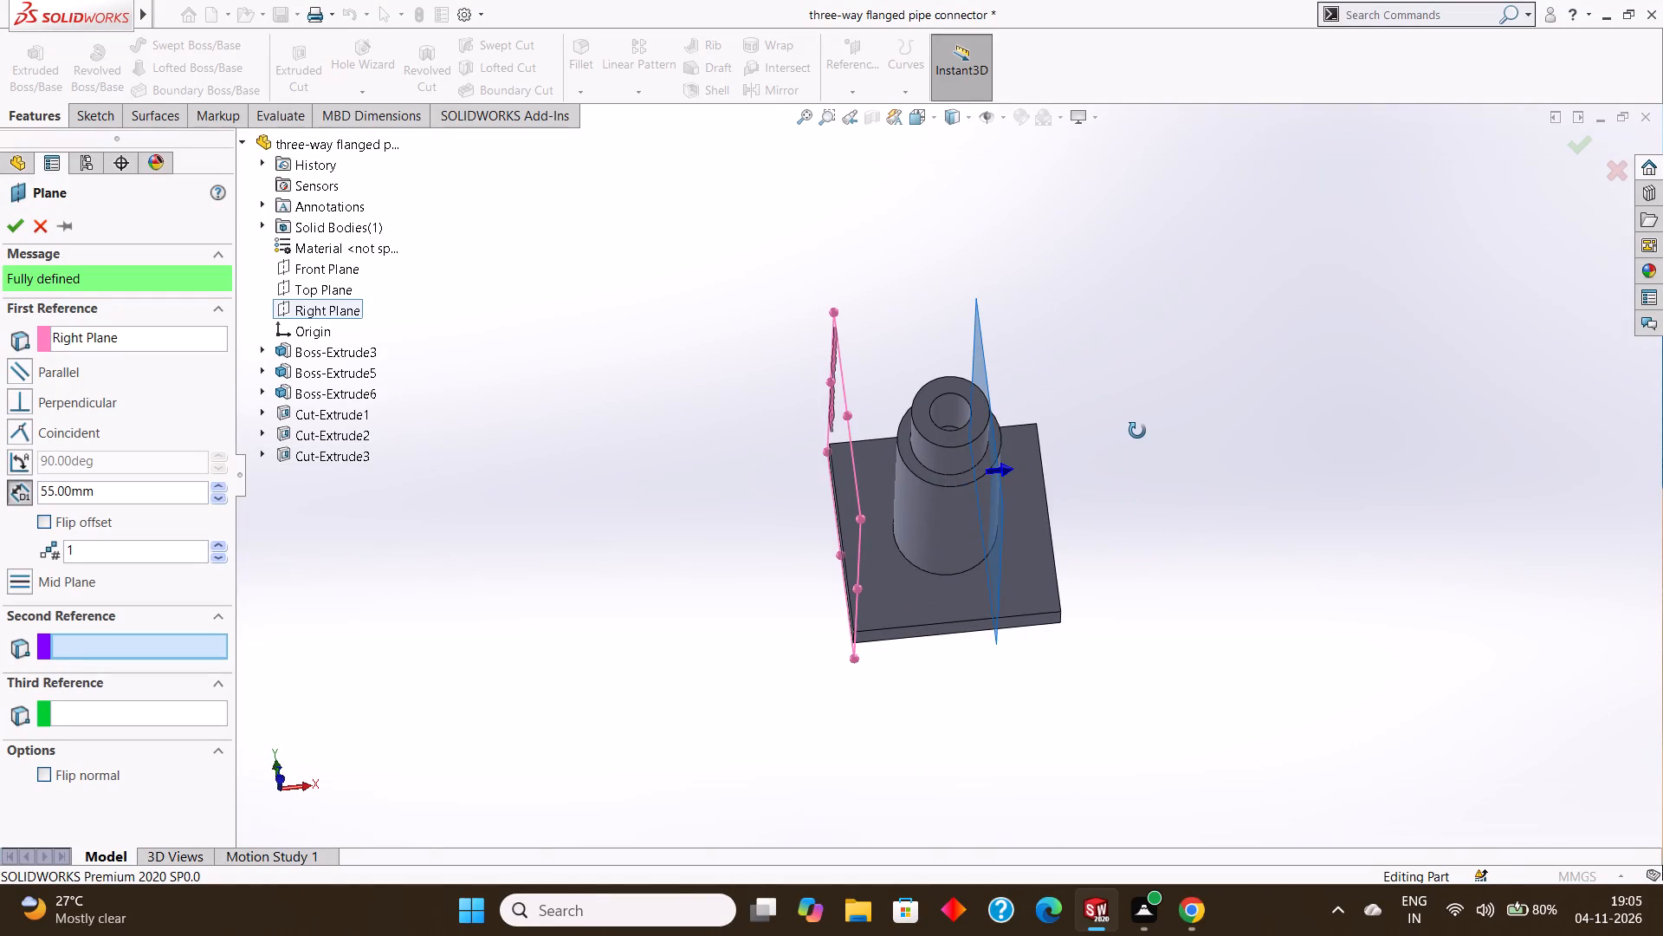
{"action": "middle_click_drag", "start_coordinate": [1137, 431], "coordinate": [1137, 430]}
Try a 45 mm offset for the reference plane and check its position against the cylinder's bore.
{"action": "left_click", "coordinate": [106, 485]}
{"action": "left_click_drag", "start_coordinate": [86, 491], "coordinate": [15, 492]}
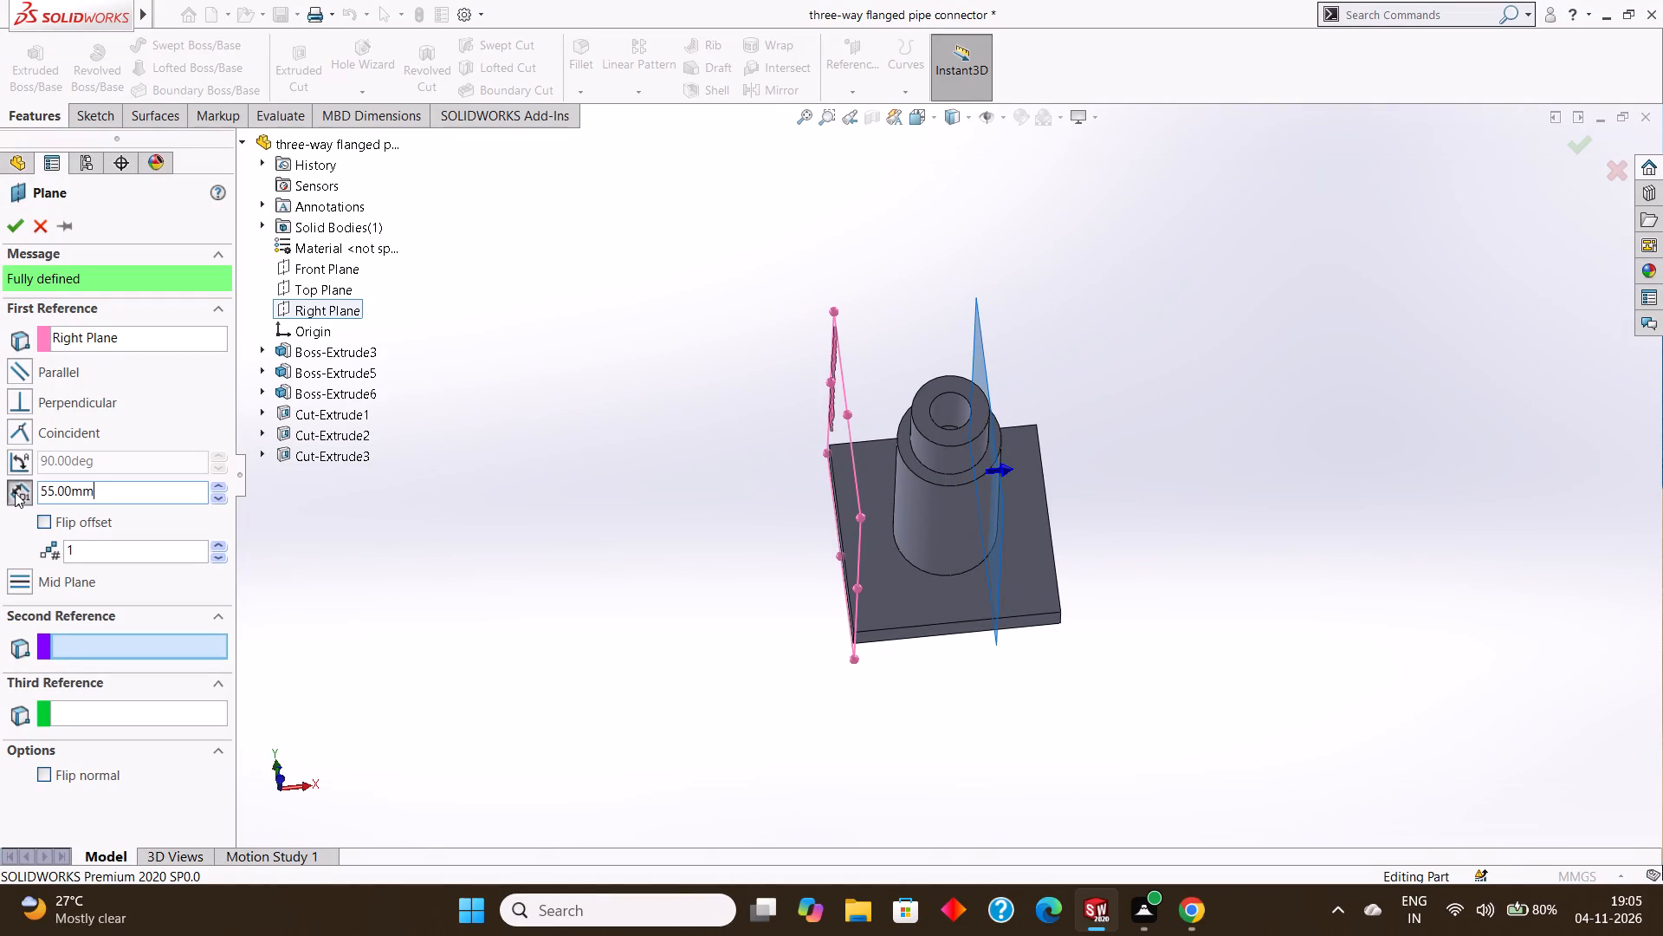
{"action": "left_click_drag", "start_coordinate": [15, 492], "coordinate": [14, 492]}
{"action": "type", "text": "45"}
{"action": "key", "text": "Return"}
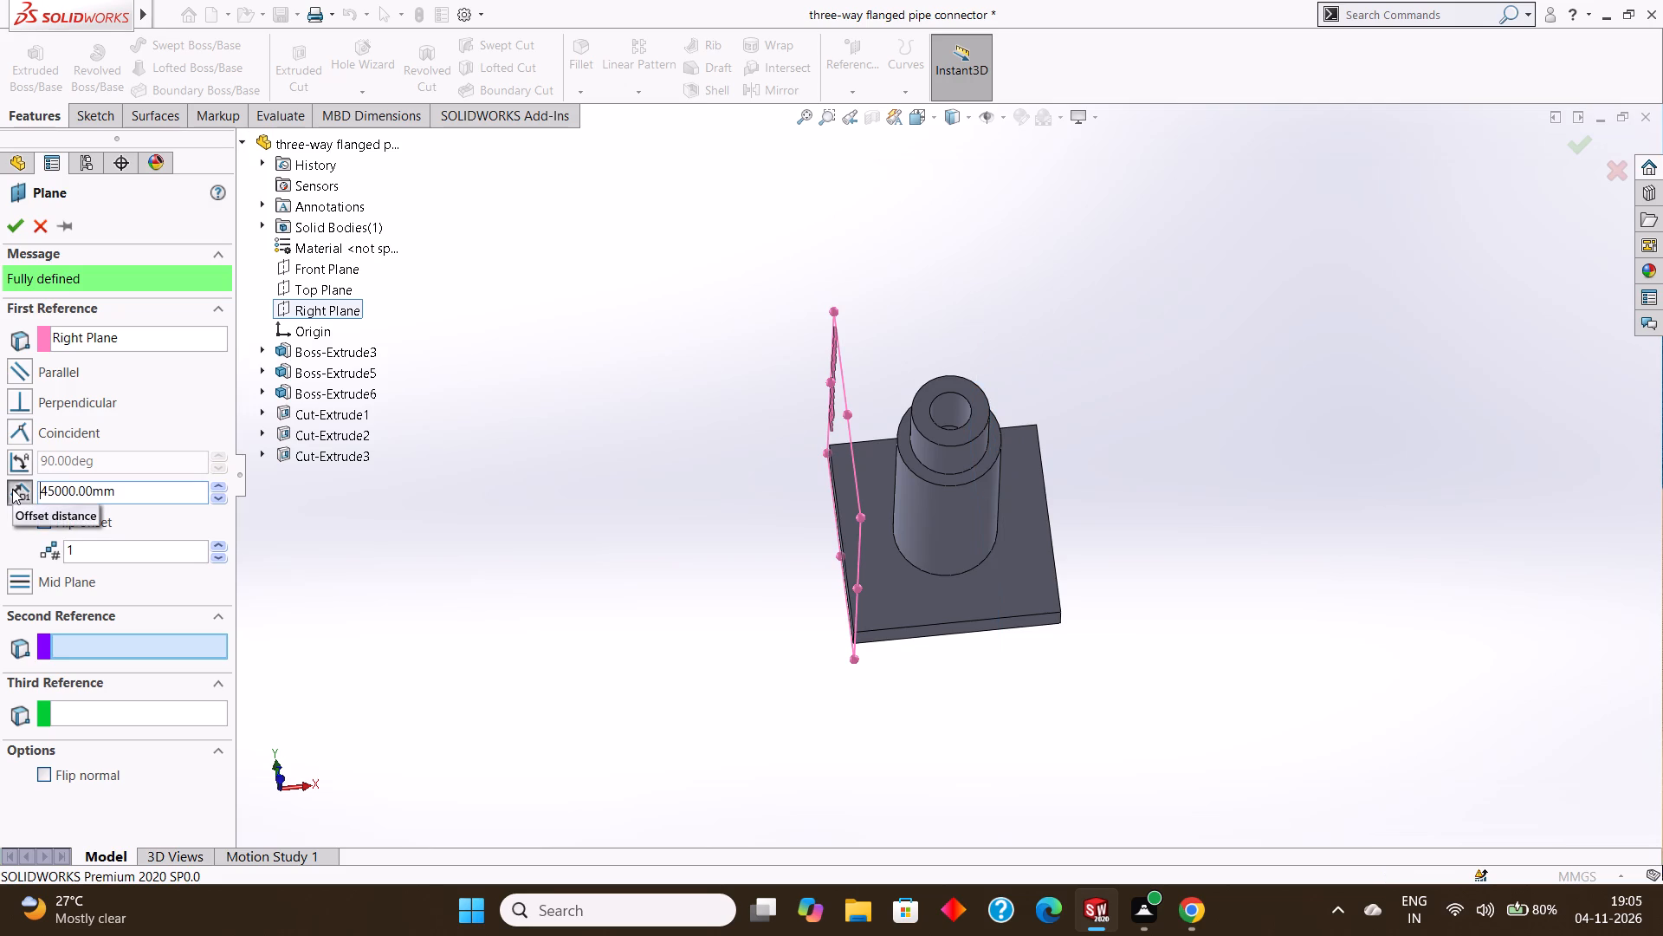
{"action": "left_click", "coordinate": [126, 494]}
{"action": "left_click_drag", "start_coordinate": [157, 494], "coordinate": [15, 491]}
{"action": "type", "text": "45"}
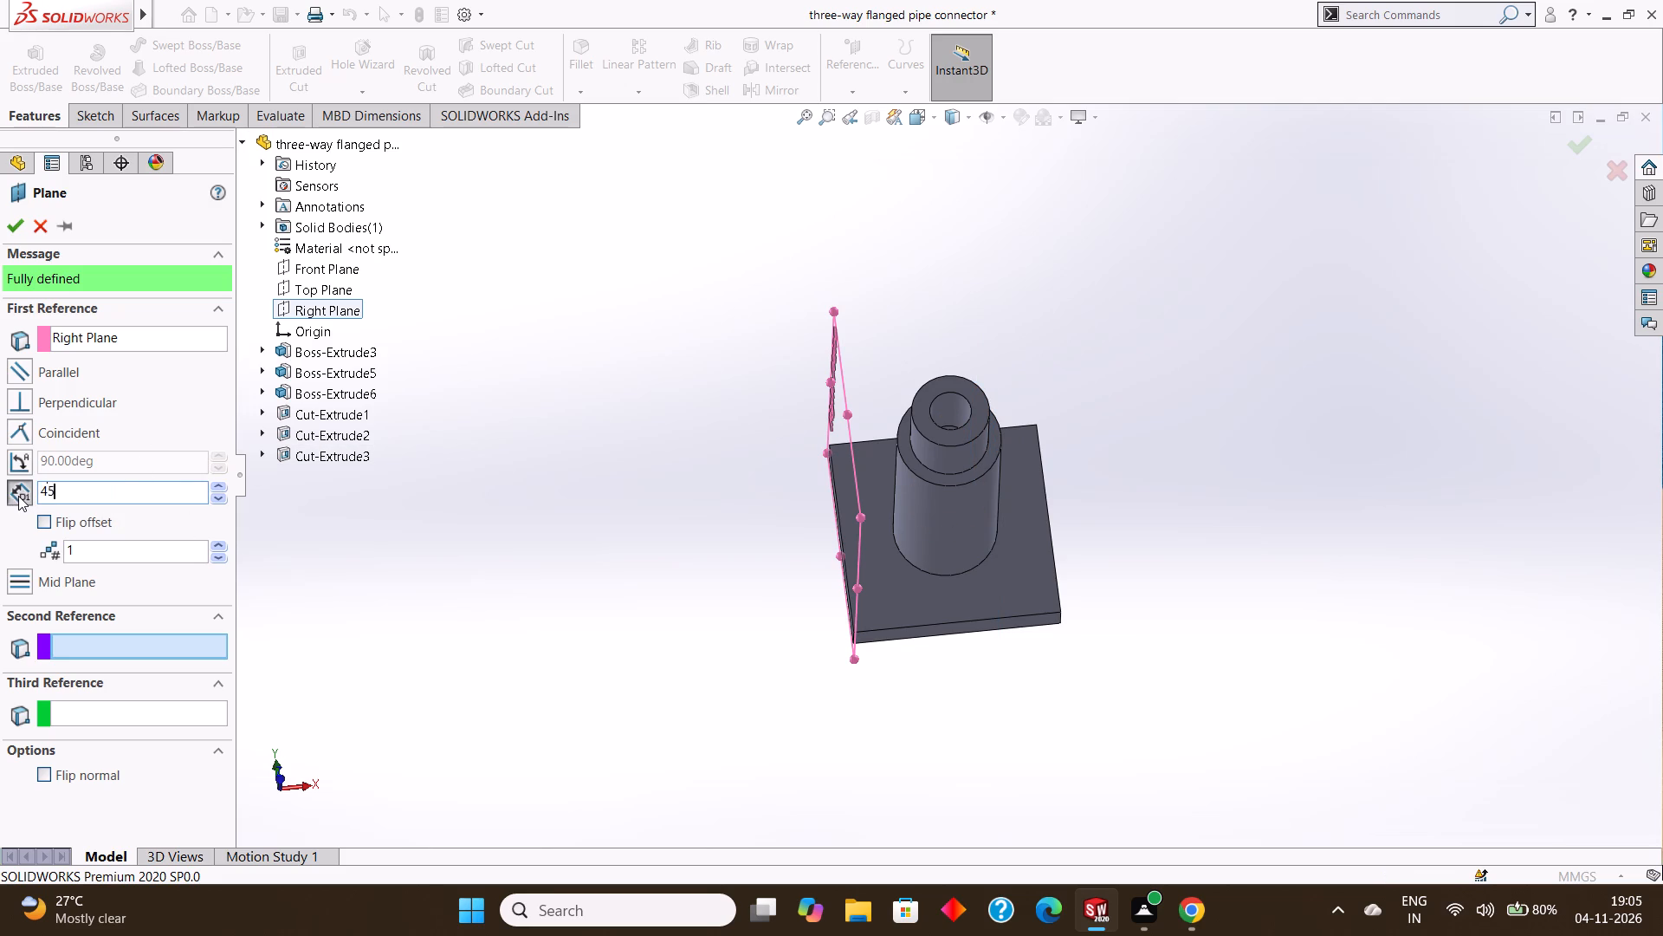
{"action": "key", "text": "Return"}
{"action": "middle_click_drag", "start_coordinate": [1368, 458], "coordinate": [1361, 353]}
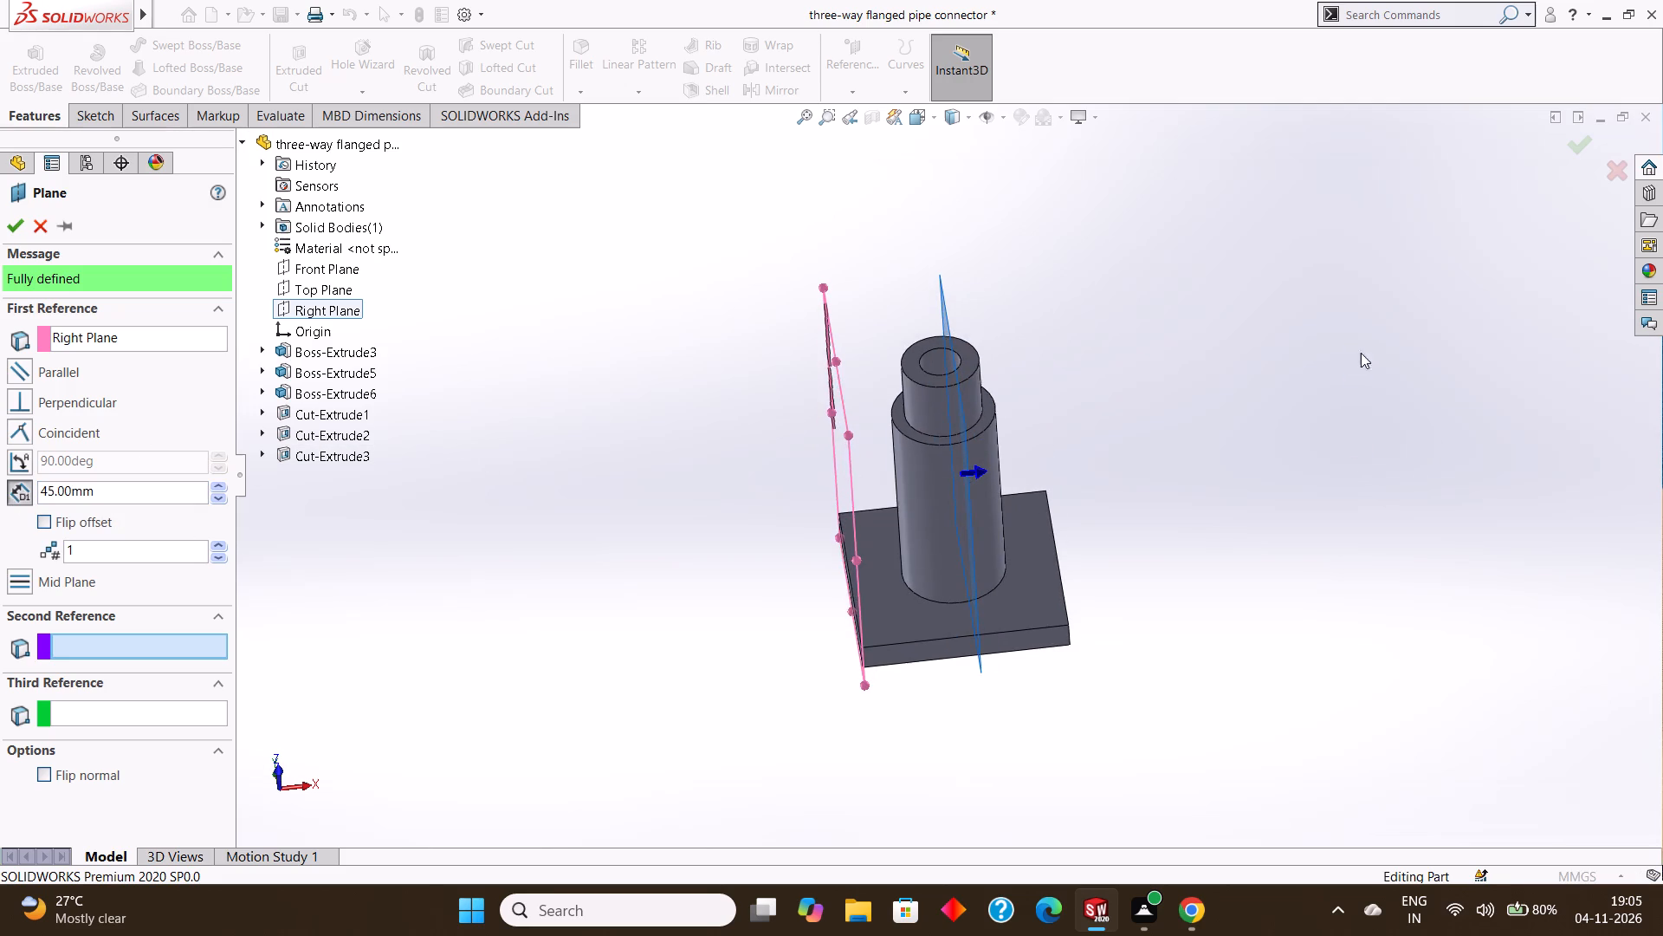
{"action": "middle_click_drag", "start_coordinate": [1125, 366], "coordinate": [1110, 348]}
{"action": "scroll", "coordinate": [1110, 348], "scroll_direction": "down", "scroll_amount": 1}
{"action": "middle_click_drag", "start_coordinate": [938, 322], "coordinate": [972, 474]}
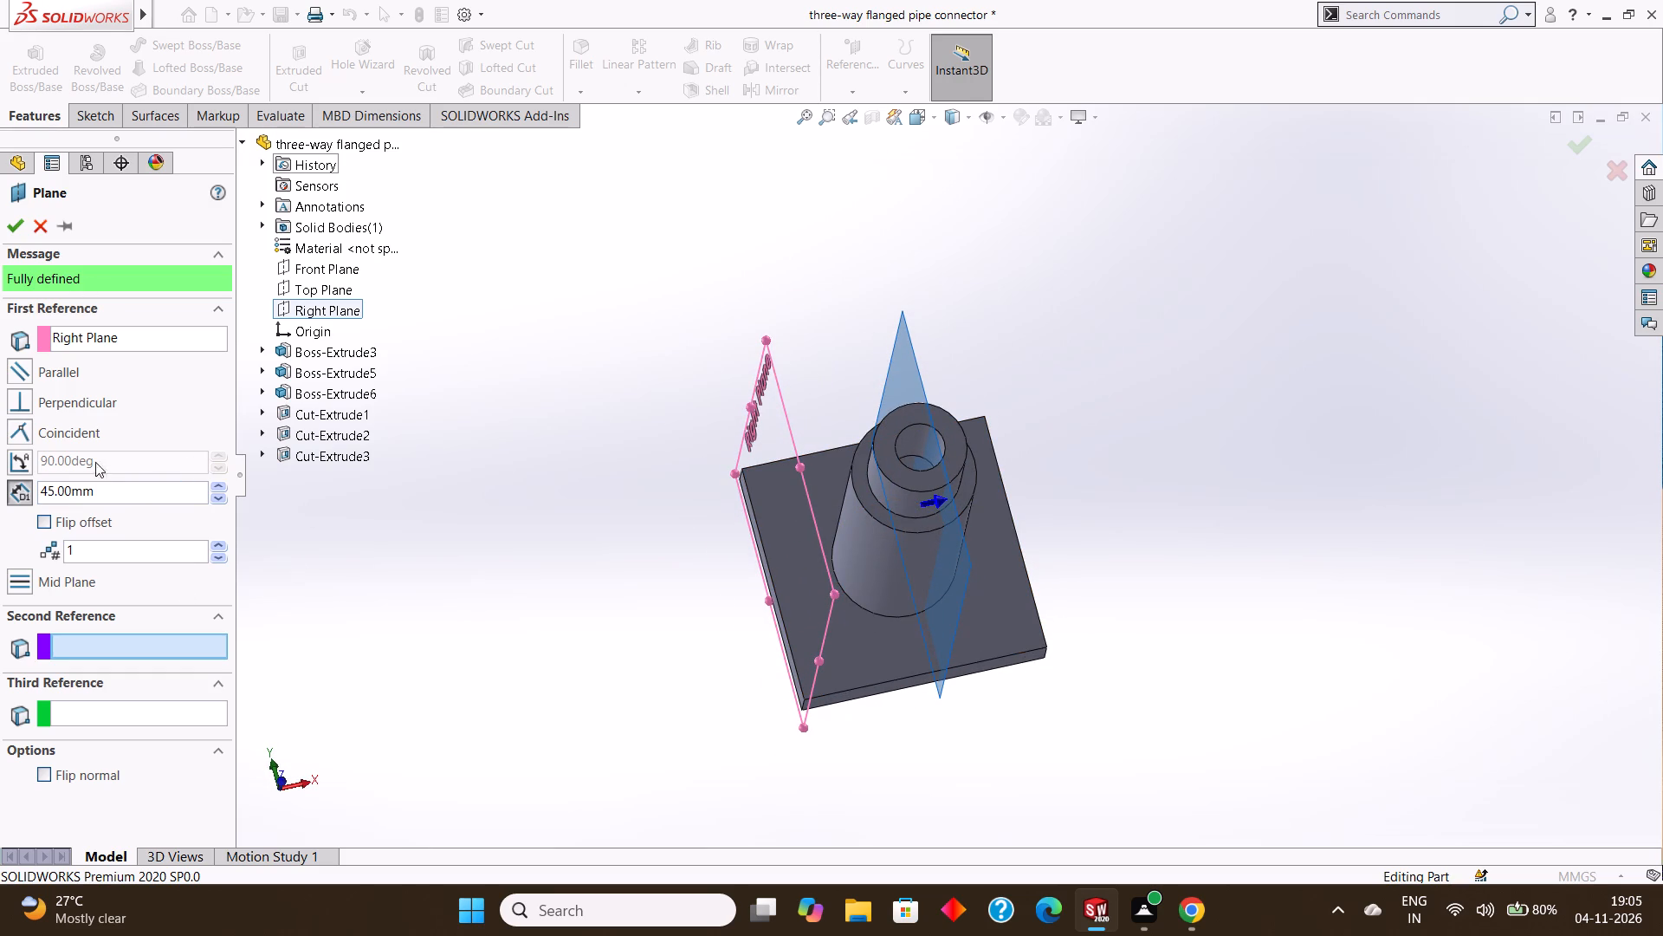
Set the plane's offset from the Right Plane to 40 mm, check it against the cylinder's axis and create the plane.
{"action": "left_click", "coordinate": [97, 486]}
{"action": "left_click_drag", "start_coordinate": [144, 497], "coordinate": [0, 474]}
{"action": "type", "text": "40"}
{"action": "key", "text": "Return"}
{"action": "middle_click_drag", "start_coordinate": [1459, 503], "coordinate": [1408, 362]}
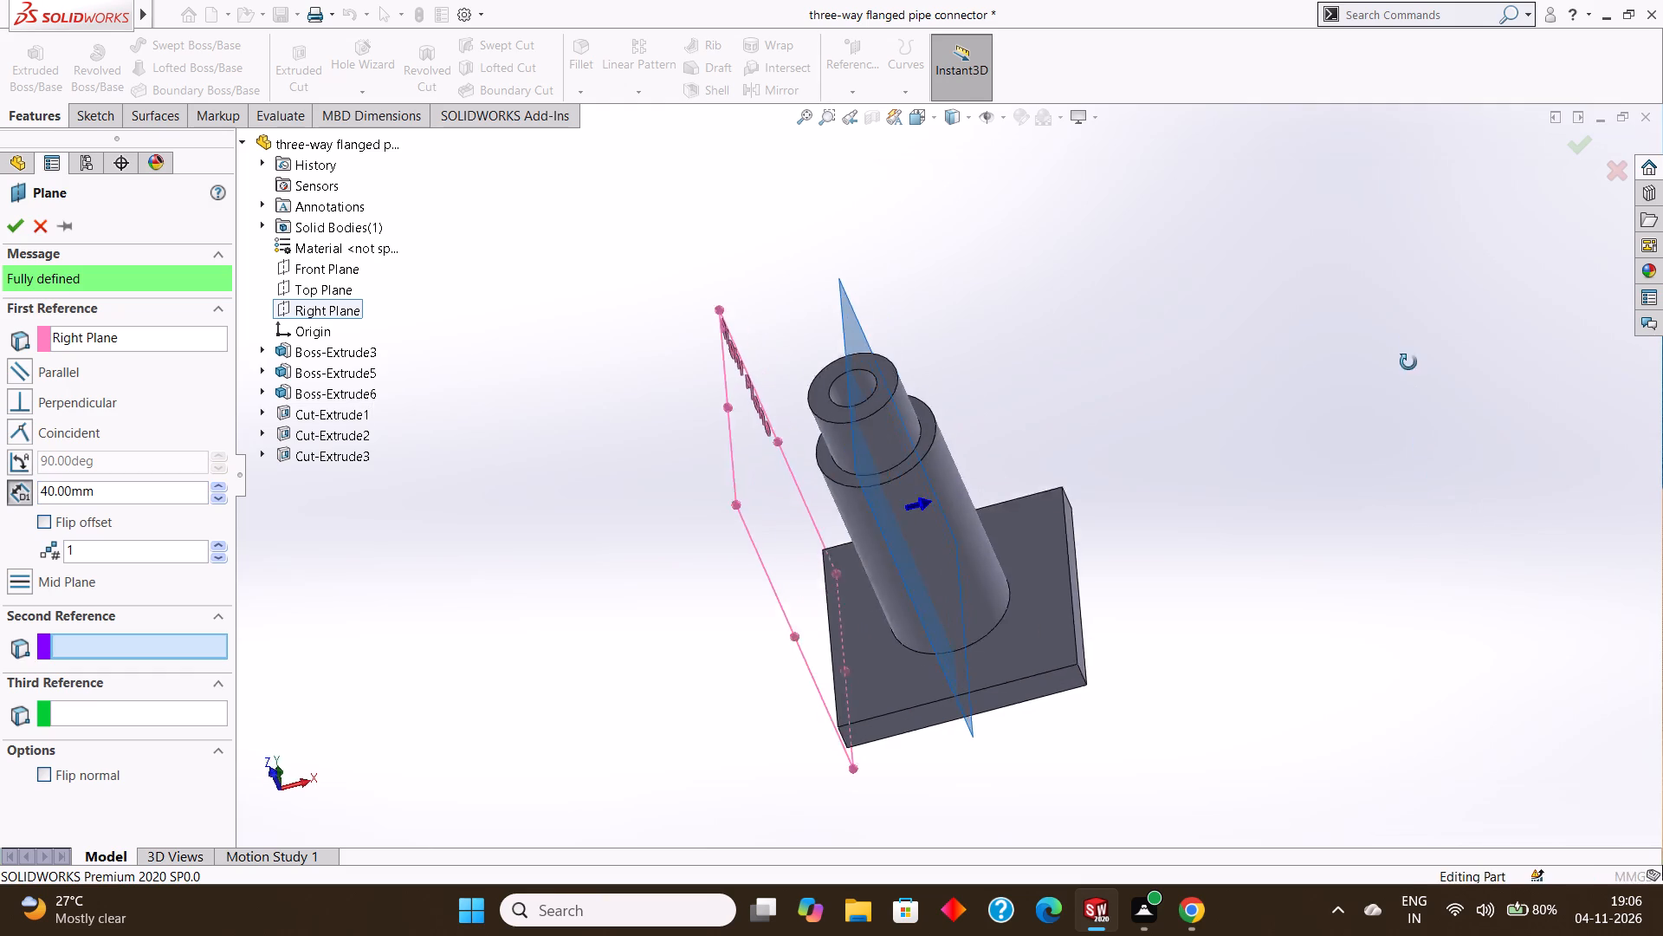
{"action": "middle_click_drag", "start_coordinate": [1408, 362], "coordinate": [1407, 339]}
{"action": "scroll", "coordinate": [1395, 373], "scroll_direction": "up", "scroll_amount": 3}
{"action": "middle_click_drag", "start_coordinate": [1103, 504], "coordinate": [1152, 355]}
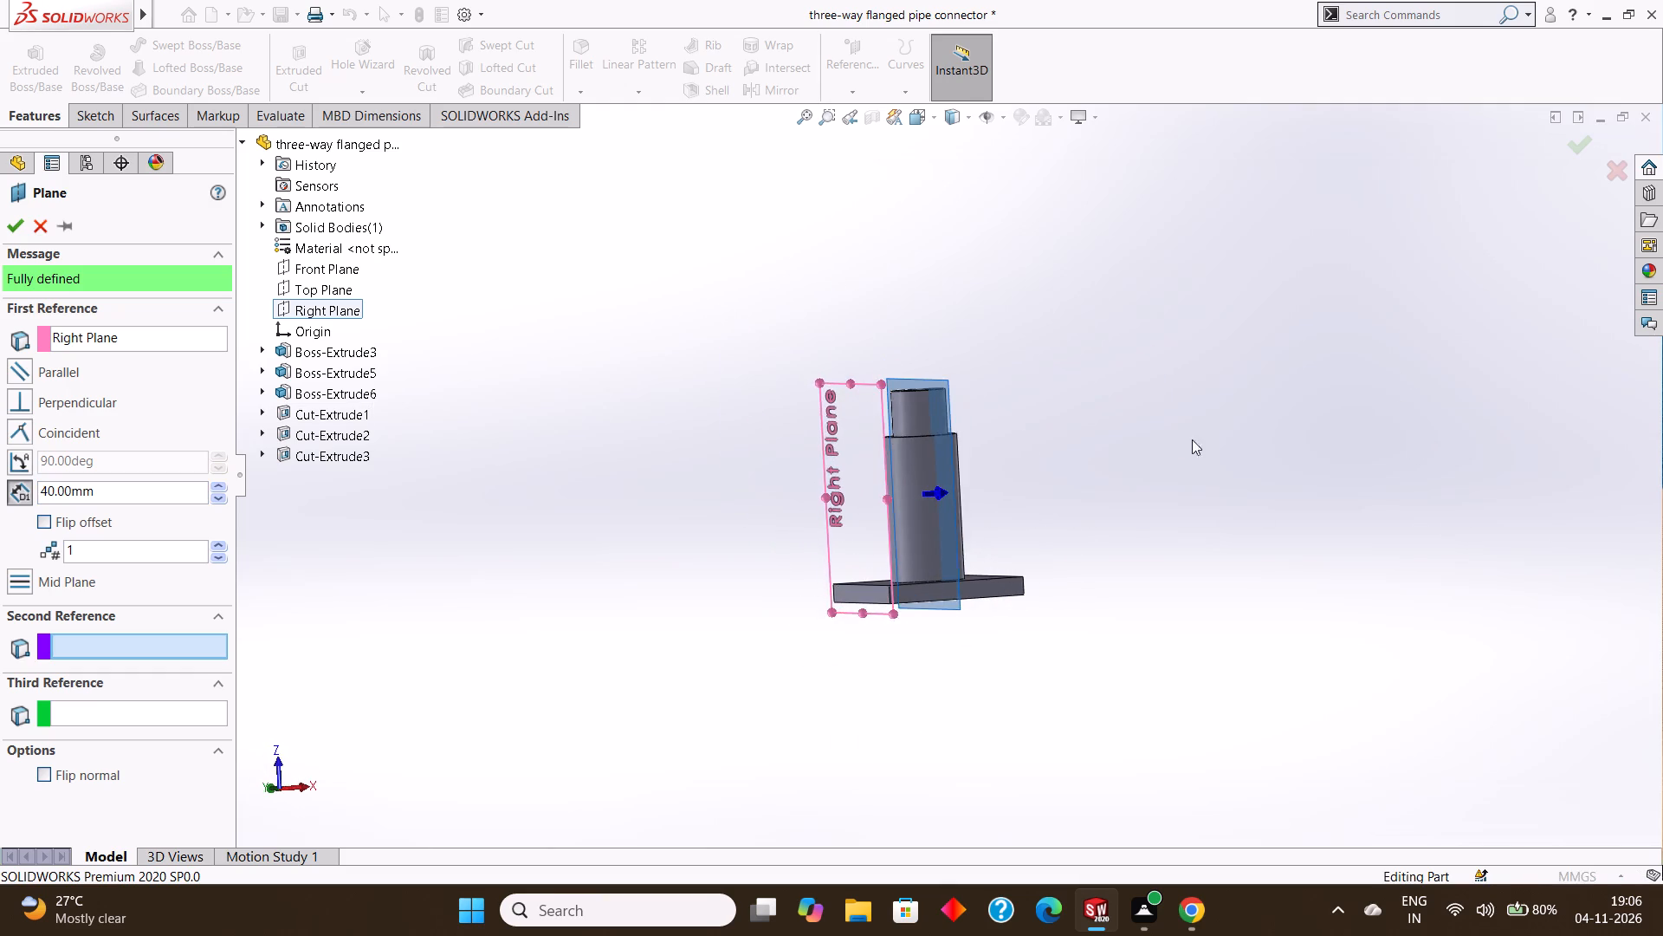
{"action": "middle_click_drag", "start_coordinate": [1206, 450], "coordinate": [1166, 614]}
{"action": "middle_click_drag", "start_coordinate": [1148, 426], "coordinate": [1151, 452]}
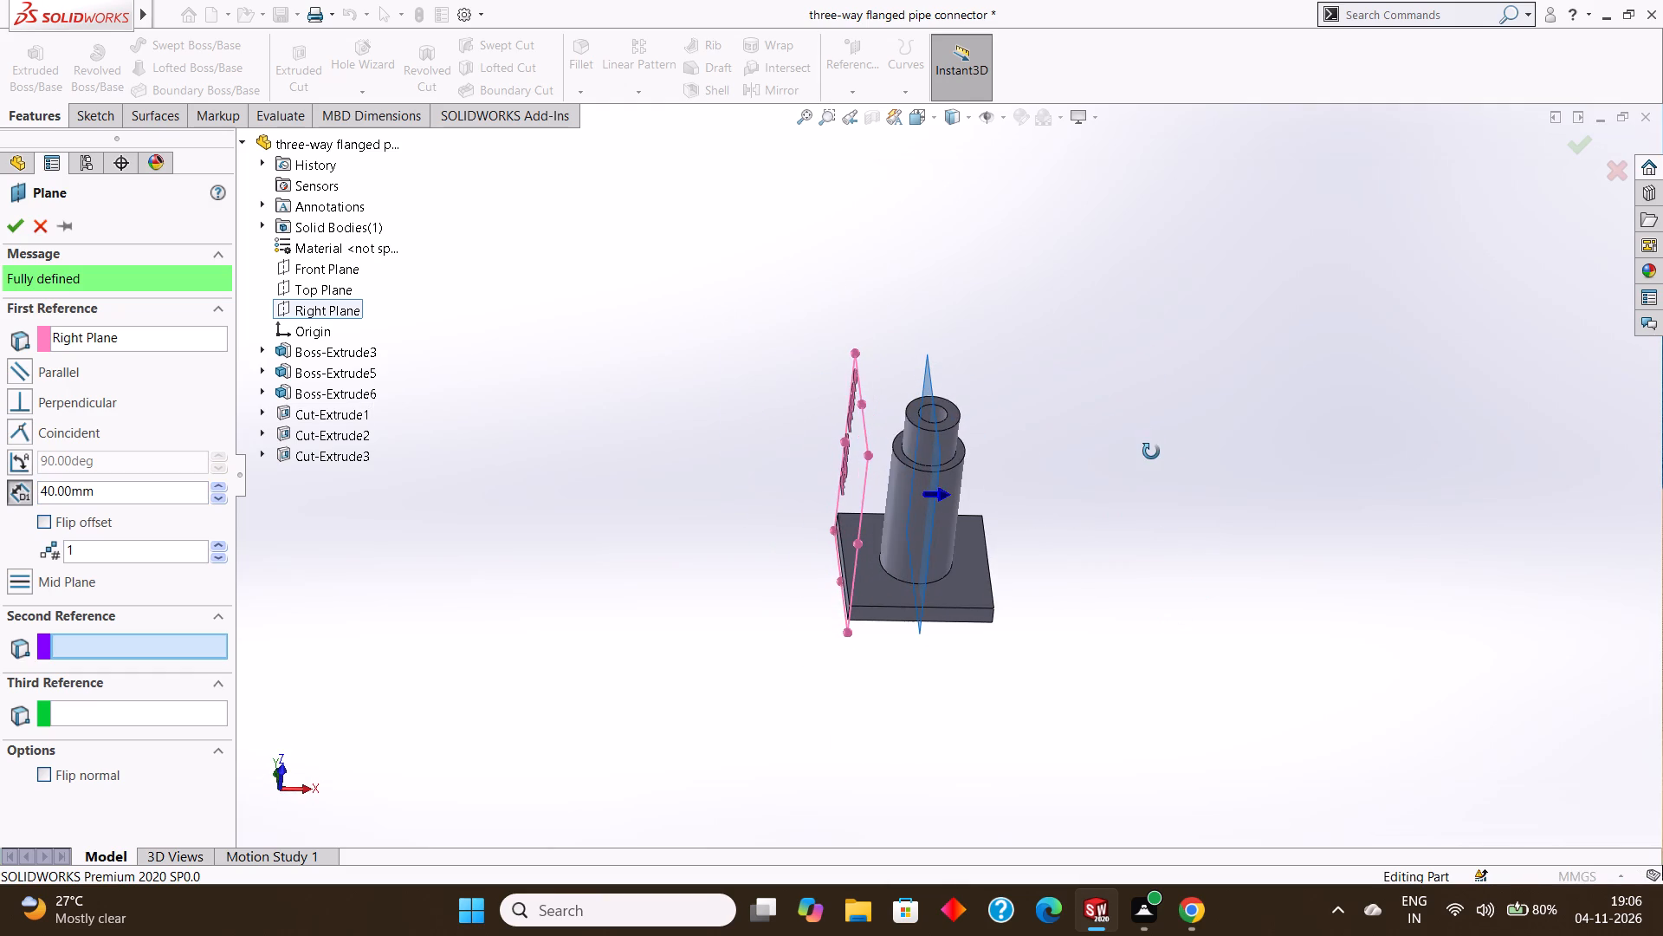
{"action": "middle_click_drag", "start_coordinate": [1151, 452], "coordinate": [1155, 441]}
{"action": "middle_click_drag", "start_coordinate": [1153, 439], "coordinate": [1143, 426]}
{"action": "middle_click_drag", "start_coordinate": [1133, 394], "coordinate": [1134, 462]}
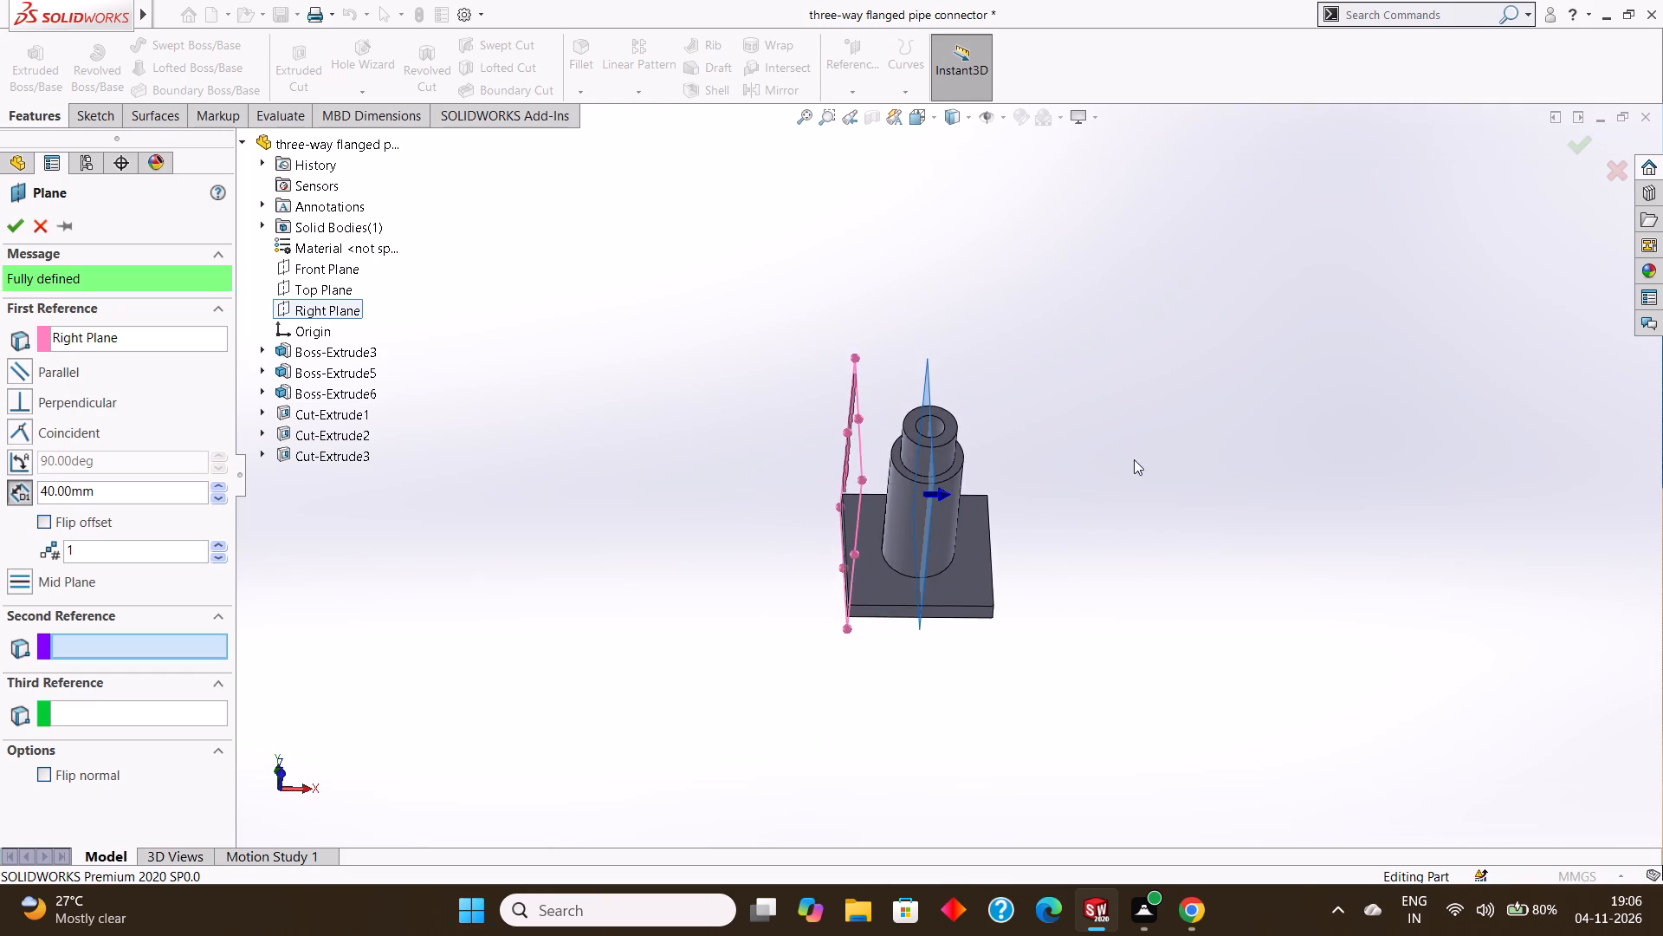
{"action": "scroll", "coordinate": [1139, 432], "scroll_direction": "down", "scroll_amount": 2}
{"action": "middle_click_drag", "start_coordinate": [1123, 438], "coordinate": [1110, 406]}
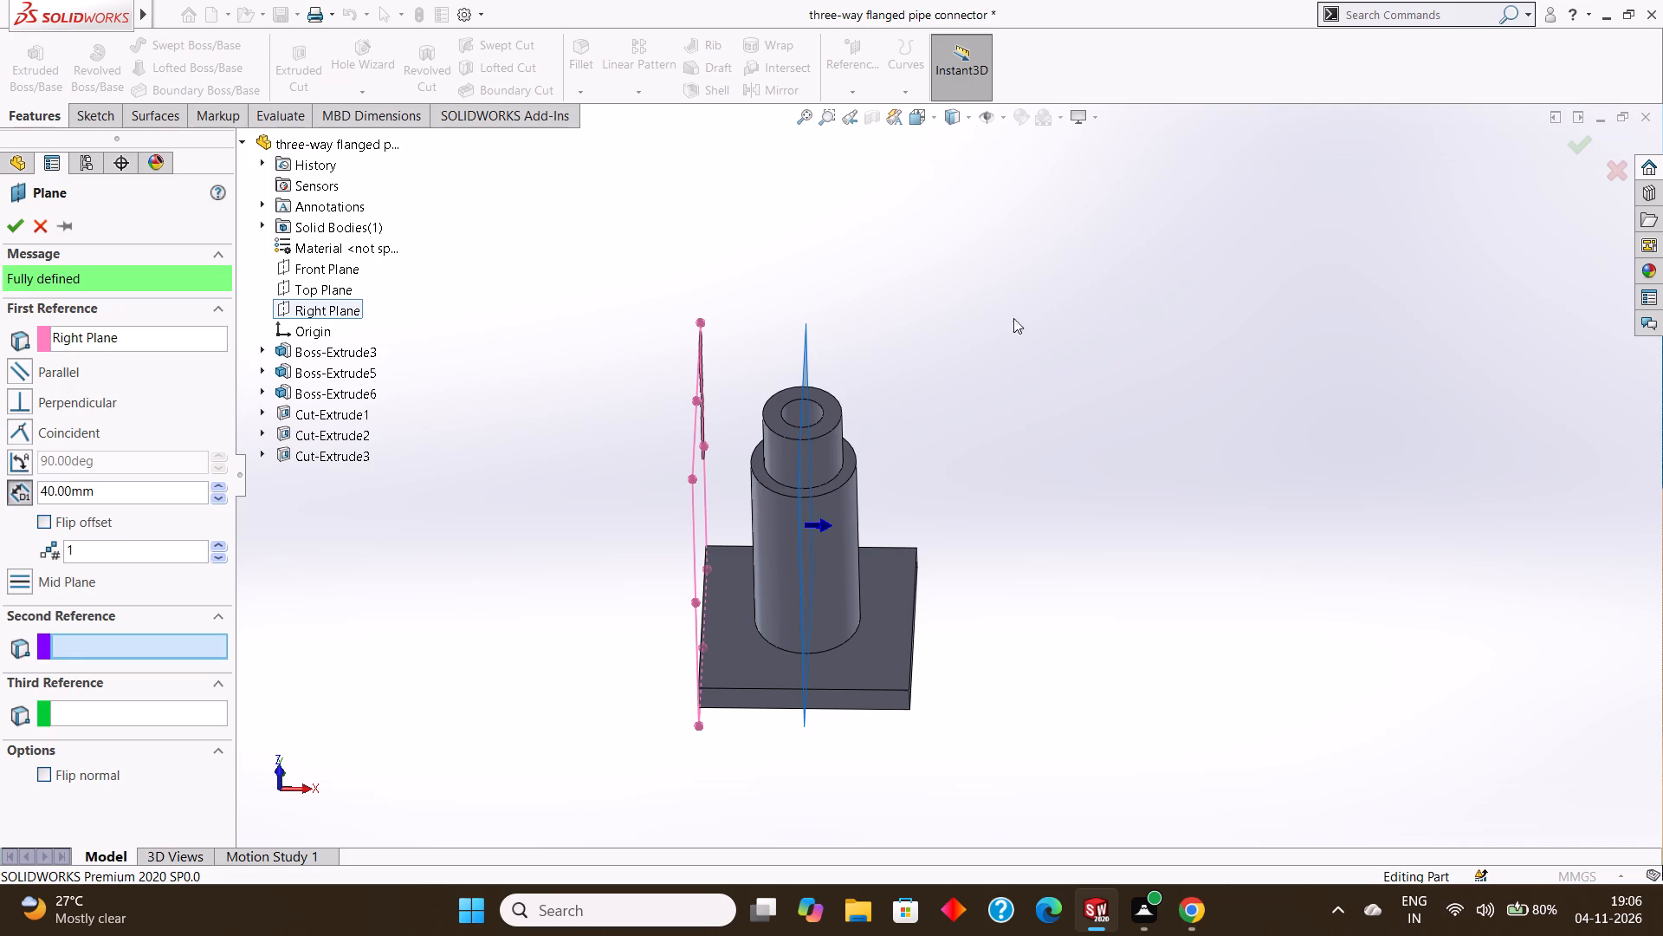
{"action": "left_click", "coordinate": [6, 230]}
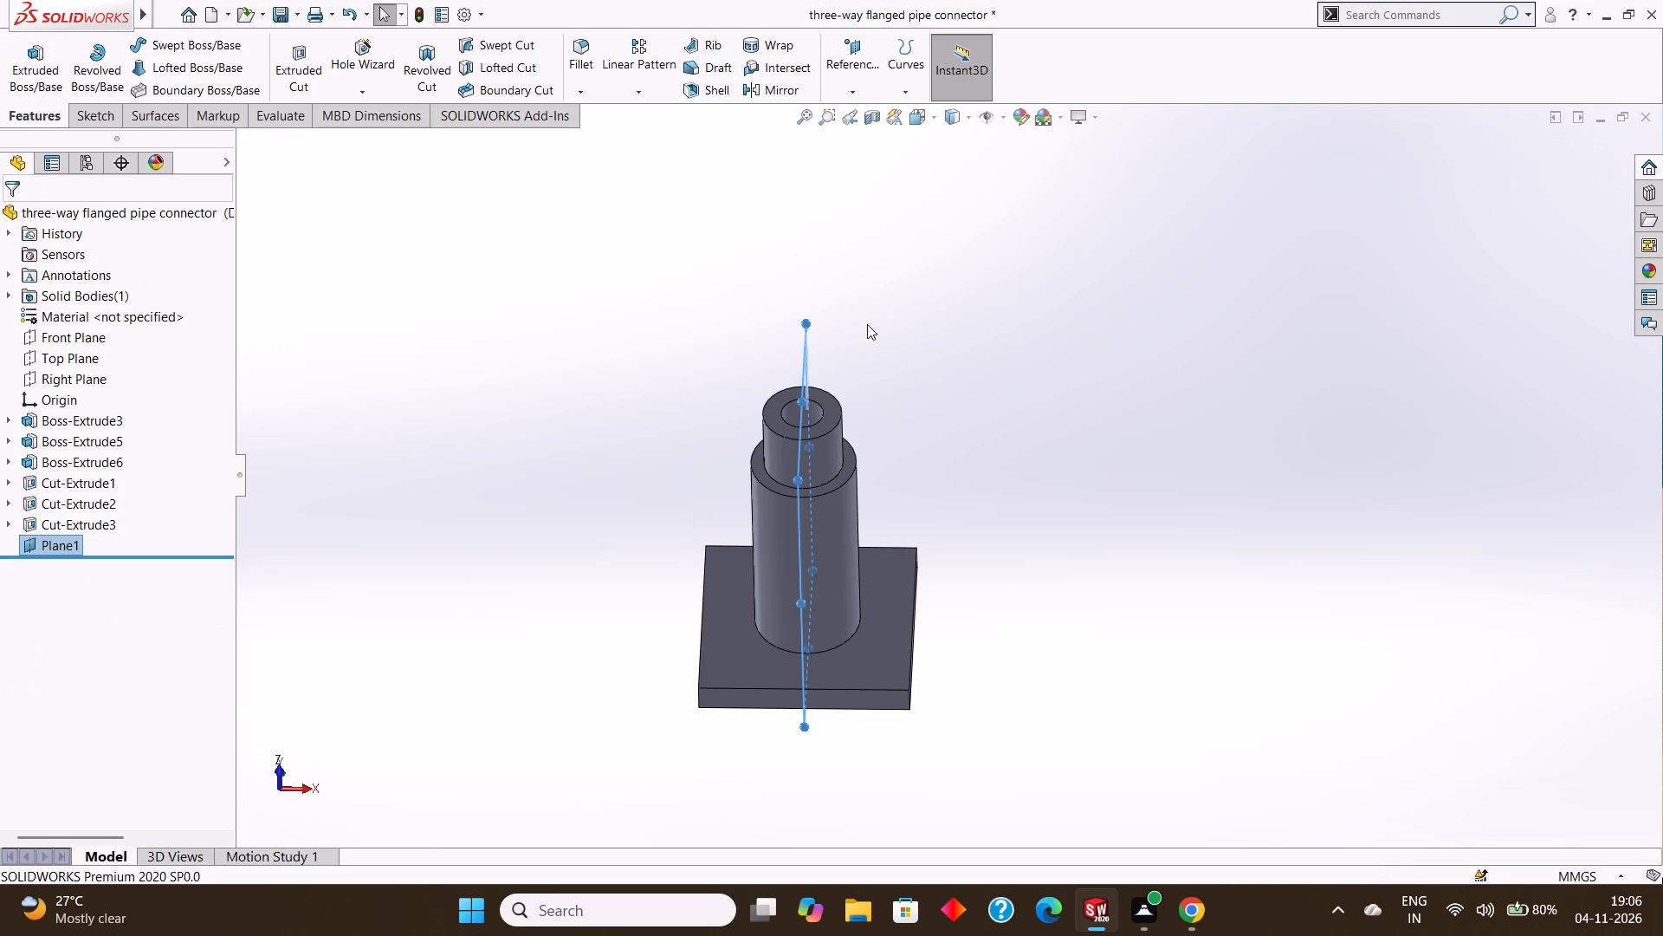
Examine how the new reference plane passes through the stepped cylinder and flange from several angles.
{"action": "left_click", "coordinate": [867, 324]}
{"action": "middle_click_drag", "start_coordinate": [886, 321], "coordinate": [951, 367]}
{"action": "middle_click_drag", "start_coordinate": [954, 365], "coordinate": [964, 390]}
{"action": "middle_click_drag", "start_coordinate": [998, 413], "coordinate": [961, 406]}
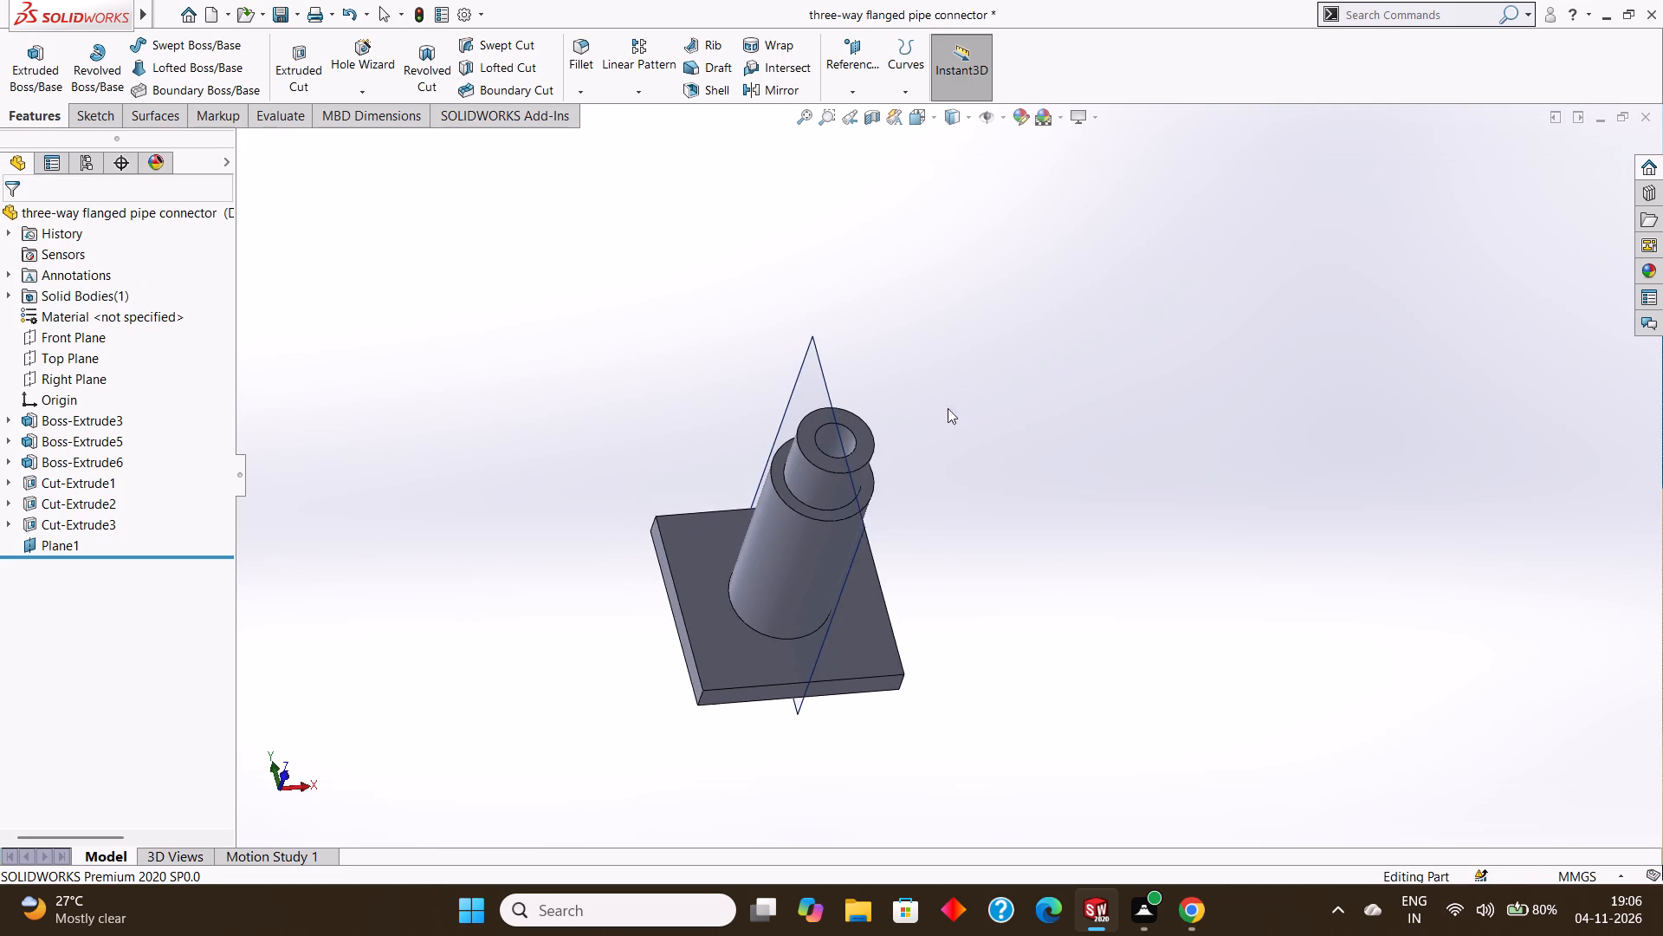
{"action": "middle_click_drag", "start_coordinate": [938, 414], "coordinate": [924, 484]}
{"action": "middle_click_drag", "start_coordinate": [939, 478], "coordinate": [942, 458]}
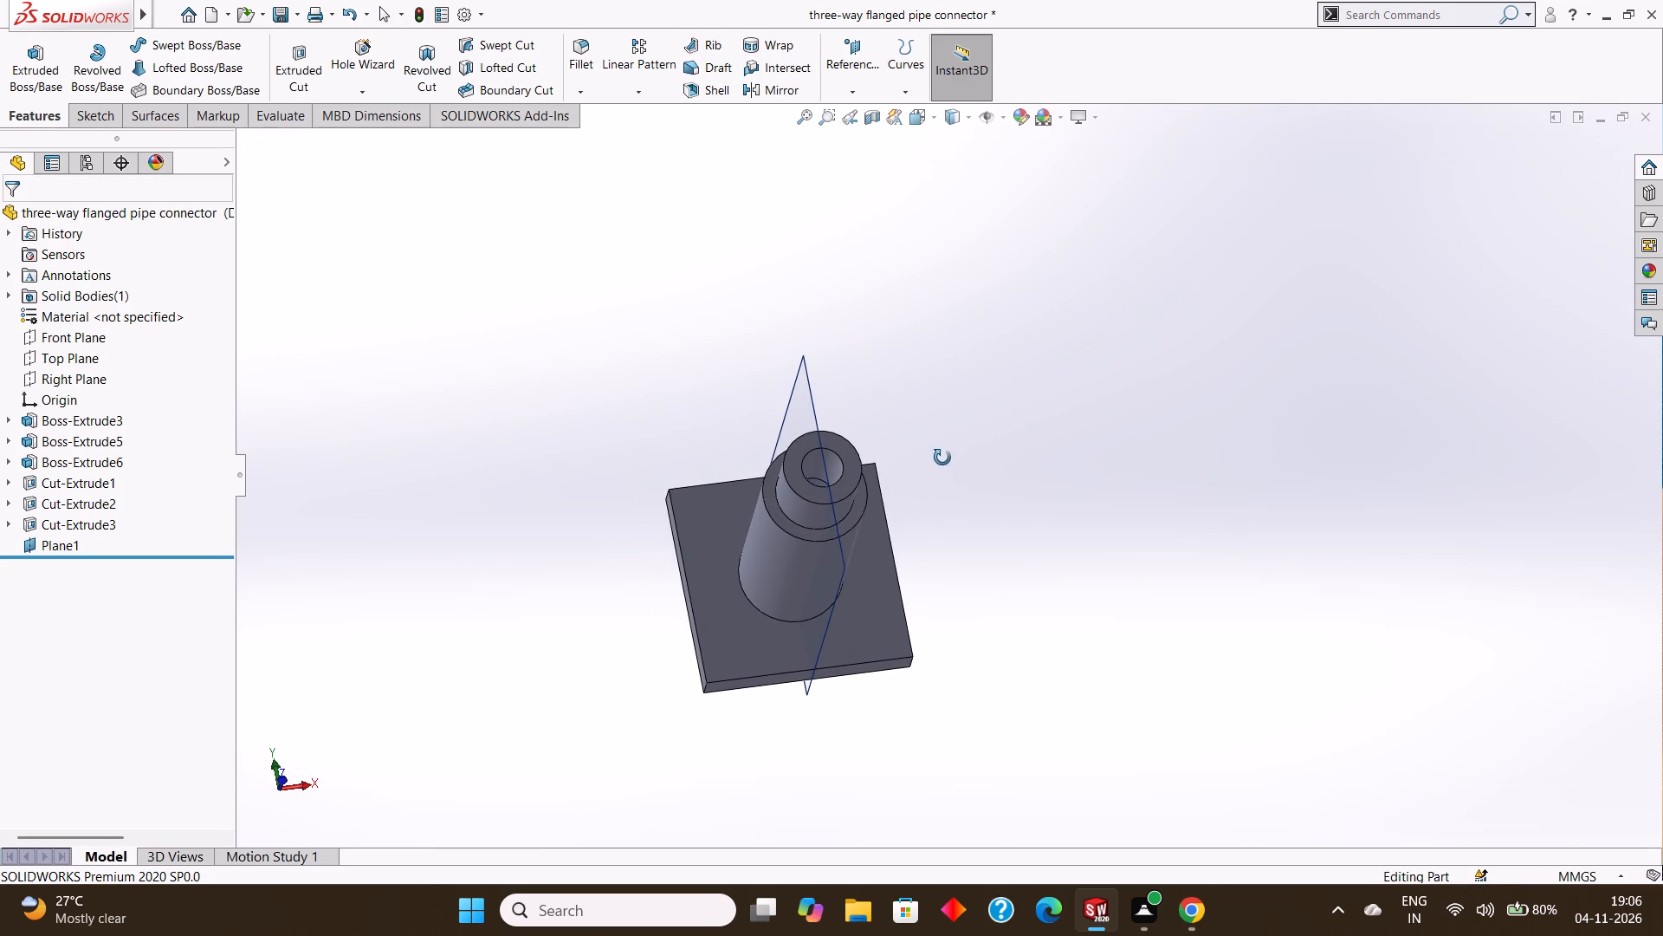
{"action": "middle_click_drag", "start_coordinate": [942, 458], "coordinate": [943, 458]}
{"action": "middle_click_drag", "start_coordinate": [946, 467], "coordinate": [951, 454]}
{"action": "middle_click_drag", "start_coordinate": [953, 458], "coordinate": [948, 439]}
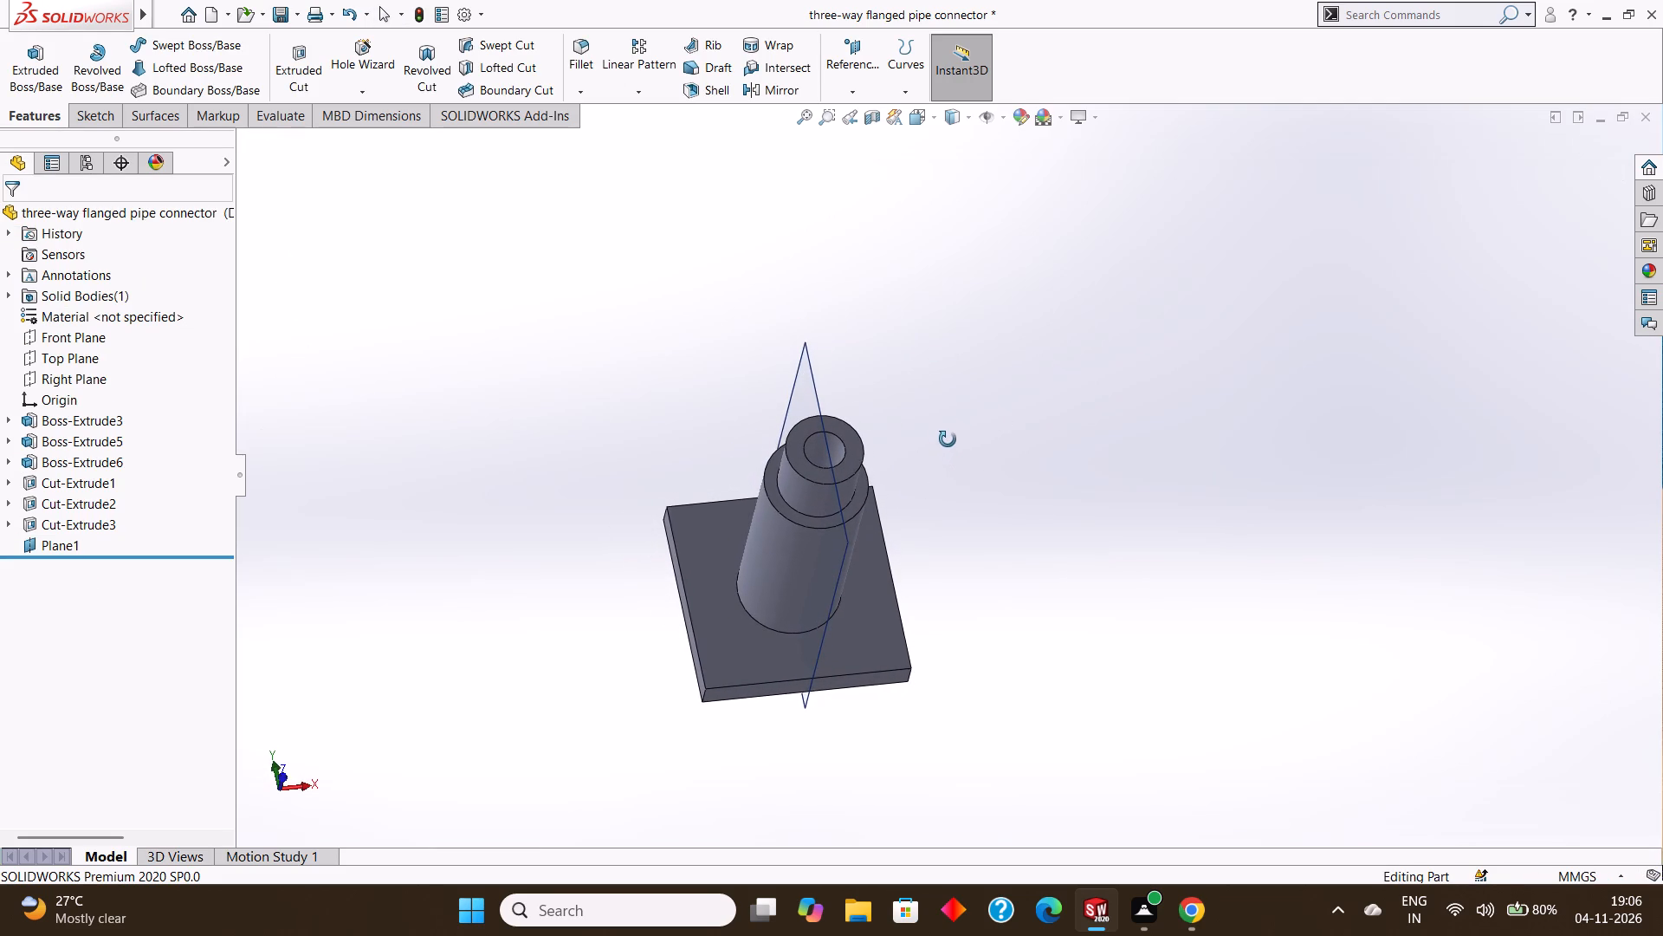
Start a new sketch on the offset reference plane through the stepped cylinder and view it face-on.
{"action": "middle_click_drag", "start_coordinate": [948, 439], "coordinate": [949, 442]}
{"action": "middle_click_drag", "start_coordinate": [950, 444], "coordinate": [962, 445]}
{"action": "middle_click_drag", "start_coordinate": [965, 450], "coordinate": [963, 448]}
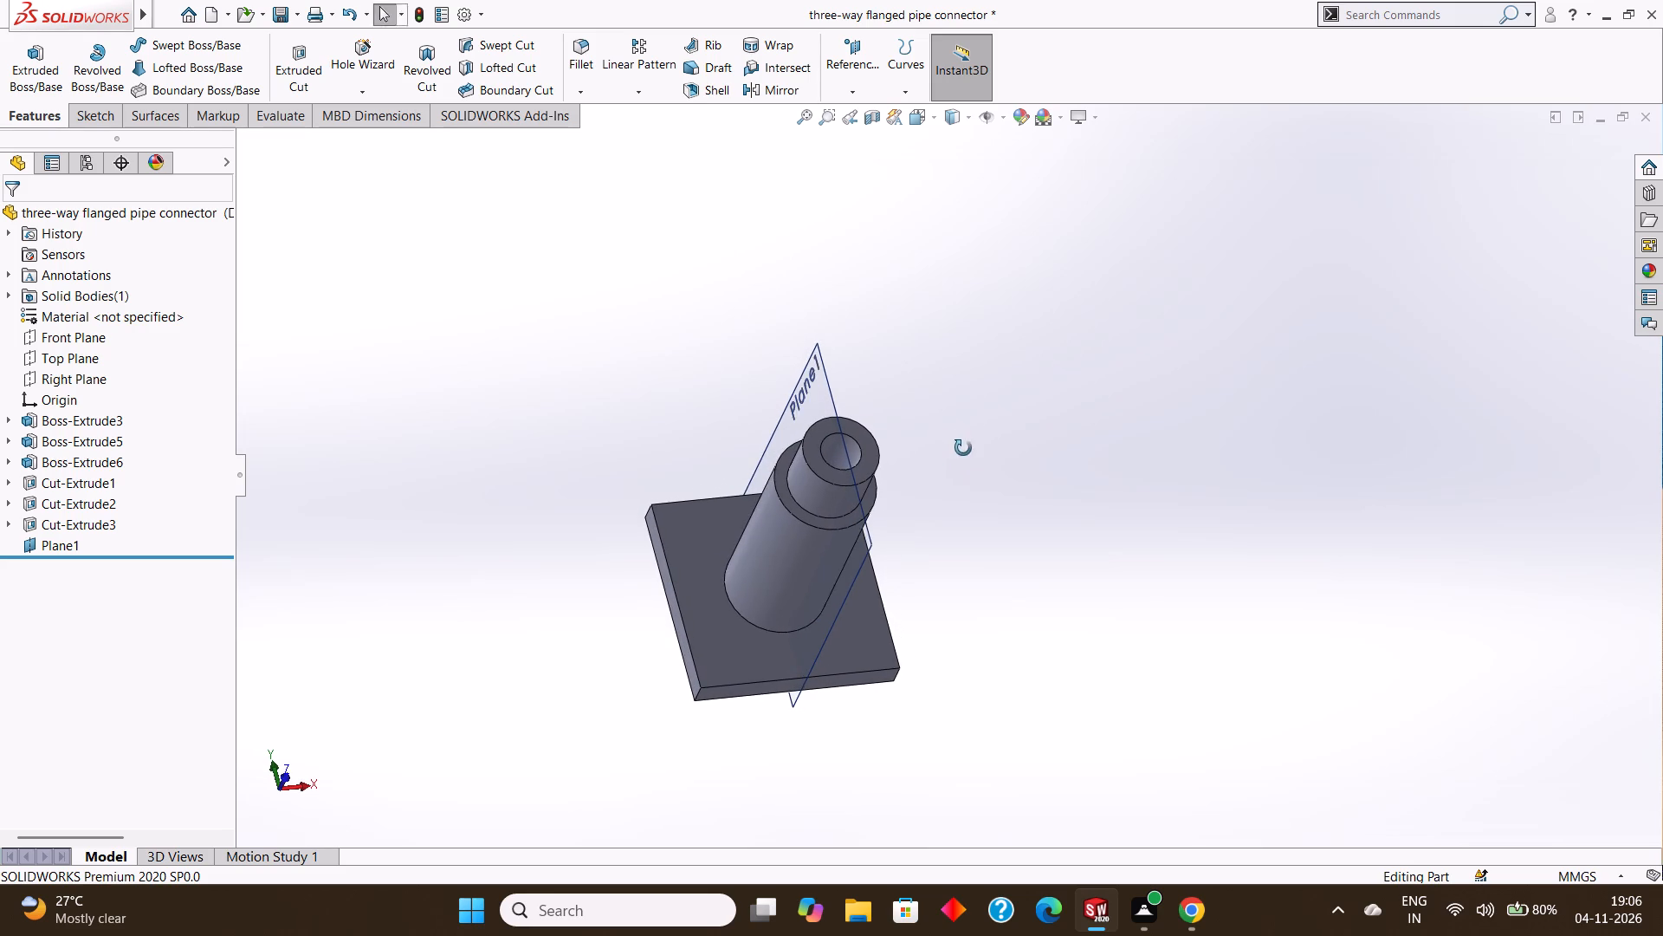
{"action": "middle_click_drag", "start_coordinate": [963, 448], "coordinate": [959, 418]}
{"action": "scroll", "coordinate": [959, 418], "scroll_direction": "up", "scroll_amount": 1}
{"action": "middle_click_drag", "start_coordinate": [957, 437], "coordinate": [1036, 439]}
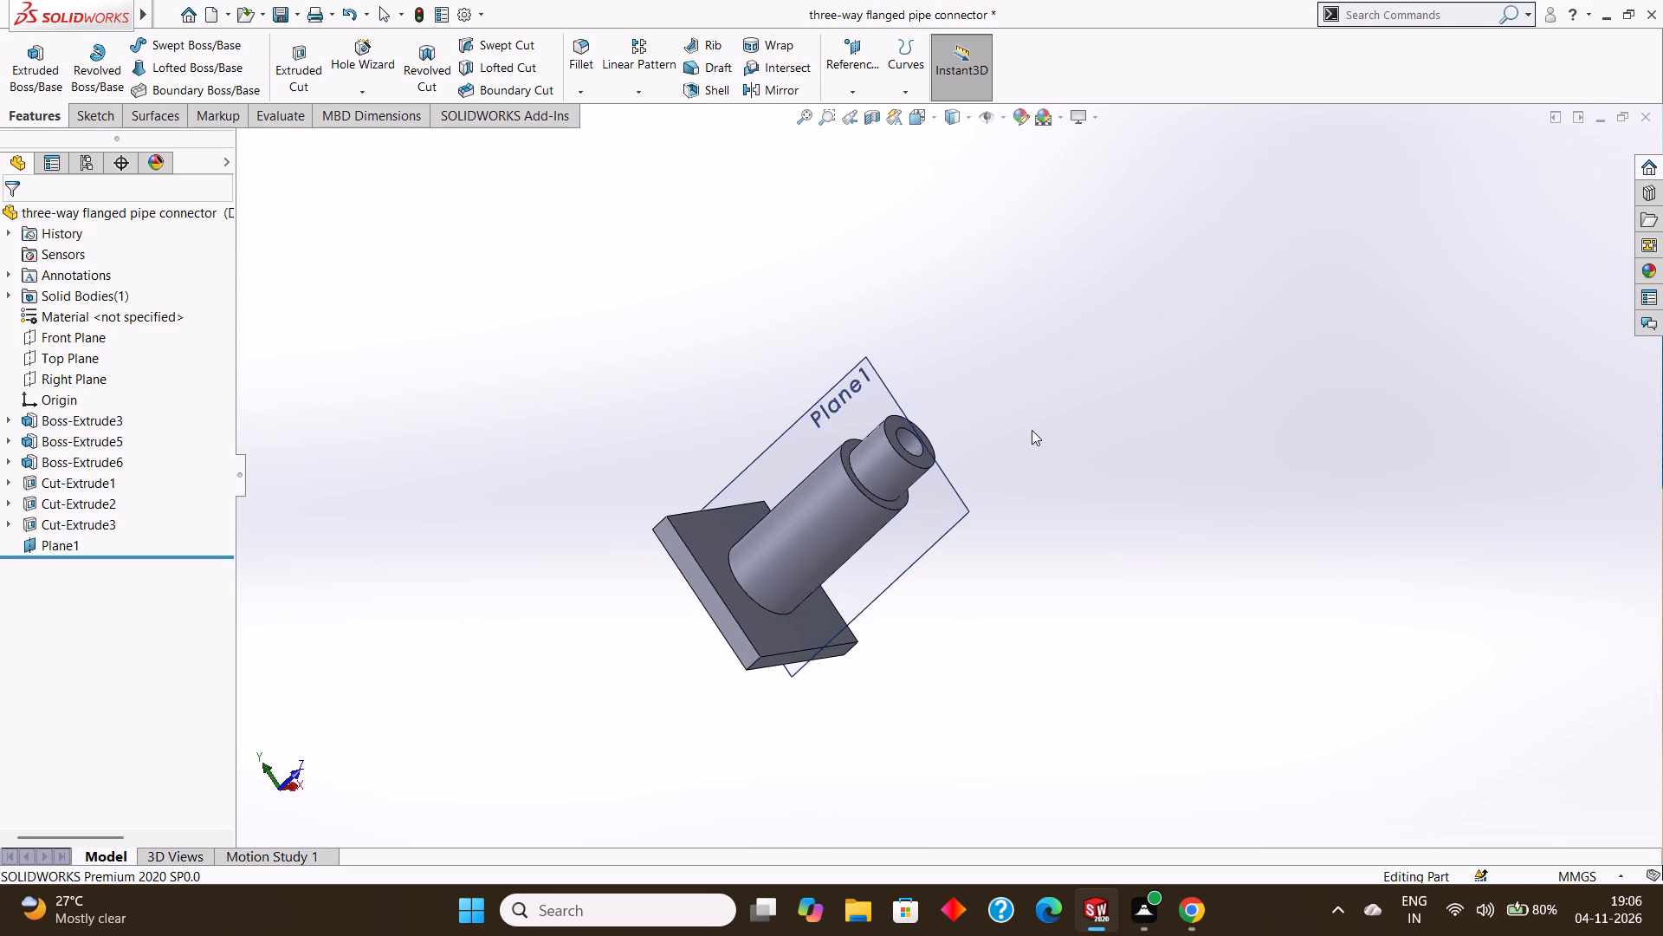
{"action": "middle_click_drag", "start_coordinate": [1028, 429], "coordinate": [1026, 452]}
{"action": "left_click", "coordinate": [847, 399]}
{"action": "left_click", "coordinate": [920, 344]}
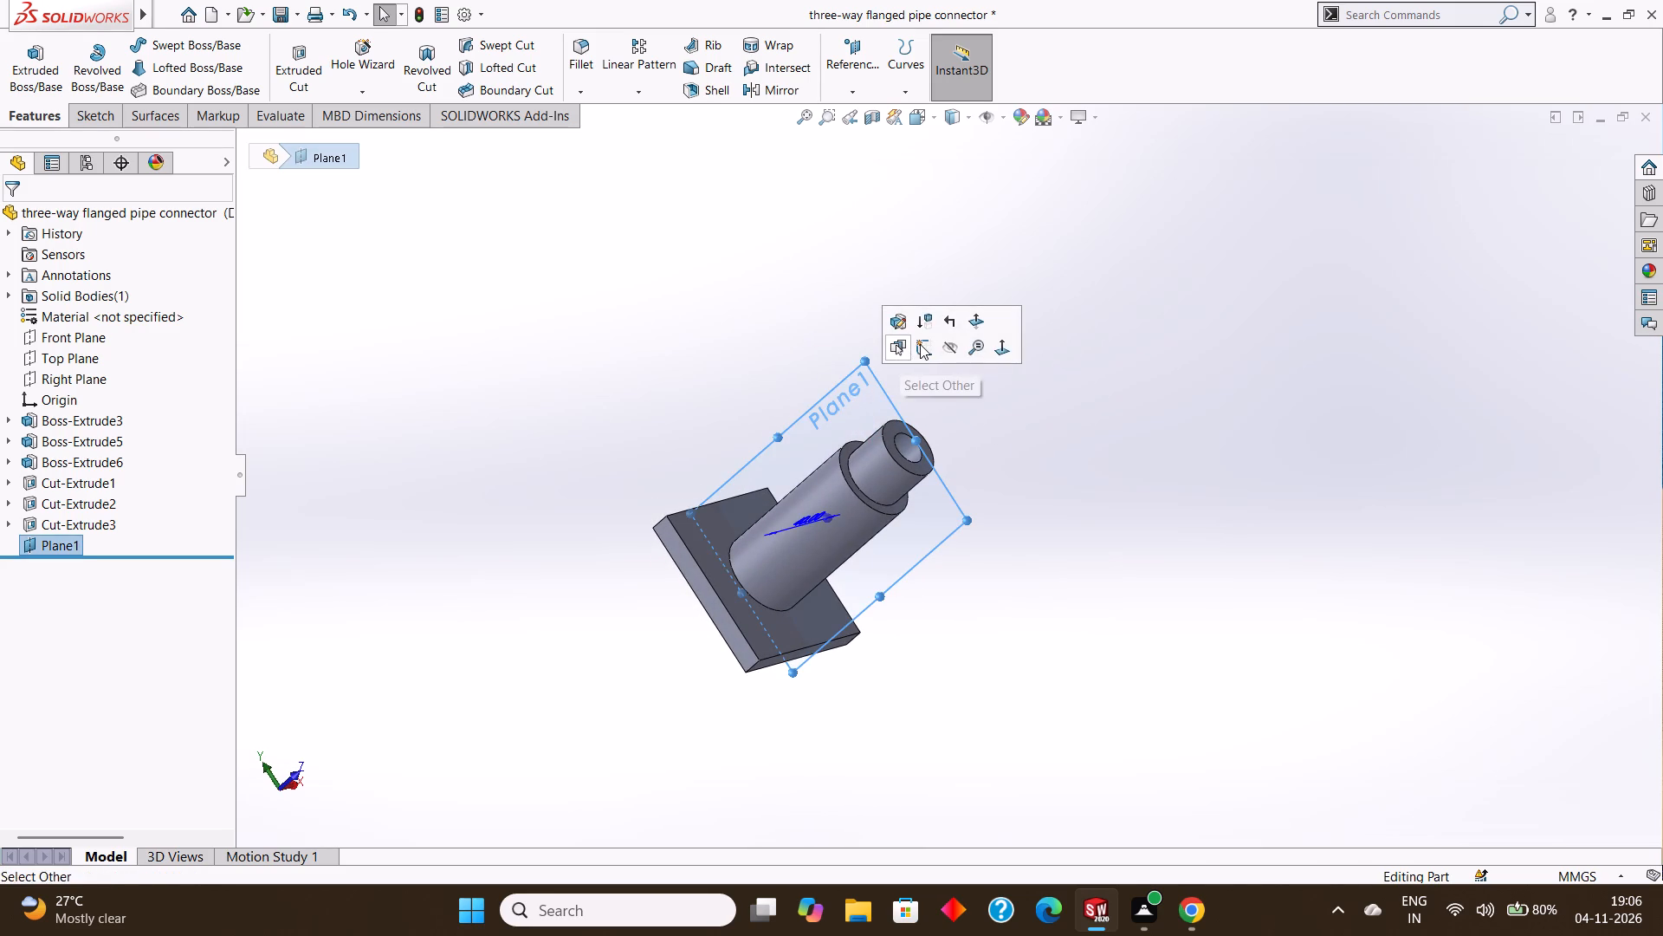
{"action": "key", "text": "ctrl+8"}
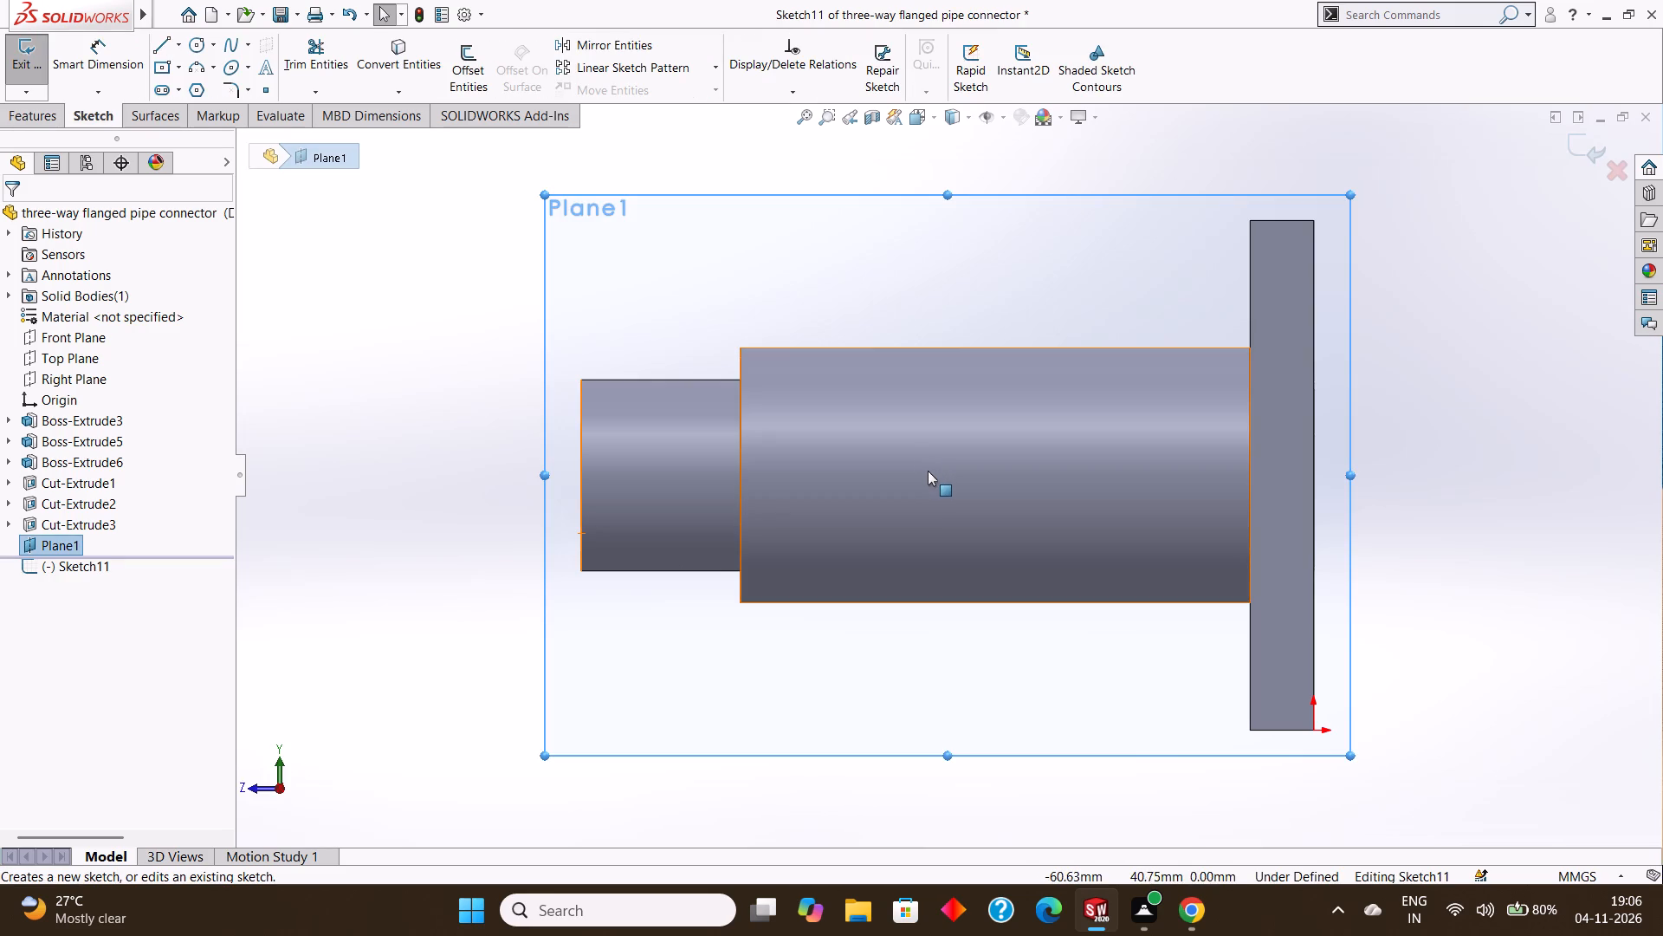
Draw a vertical 40 mm centreline across the large cylinder's end where it meets the flange.
{"action": "left_click", "coordinate": [179, 47]}
{"action": "left_click", "coordinate": [195, 81]}
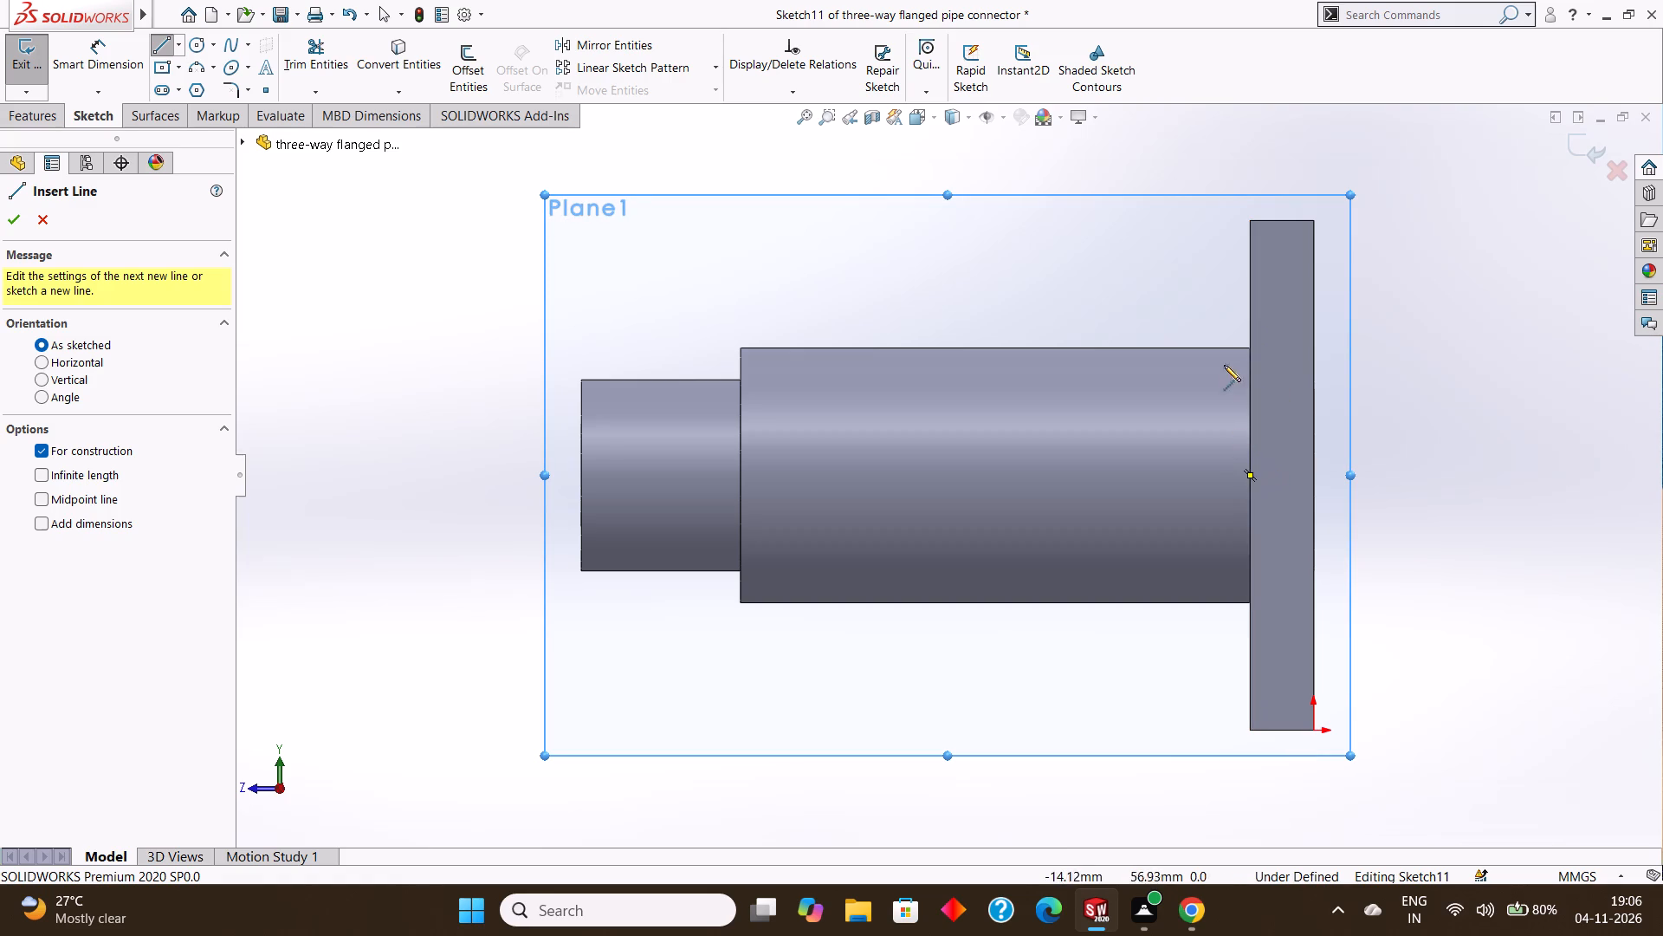
{"action": "left_click", "coordinate": [1248, 347]}
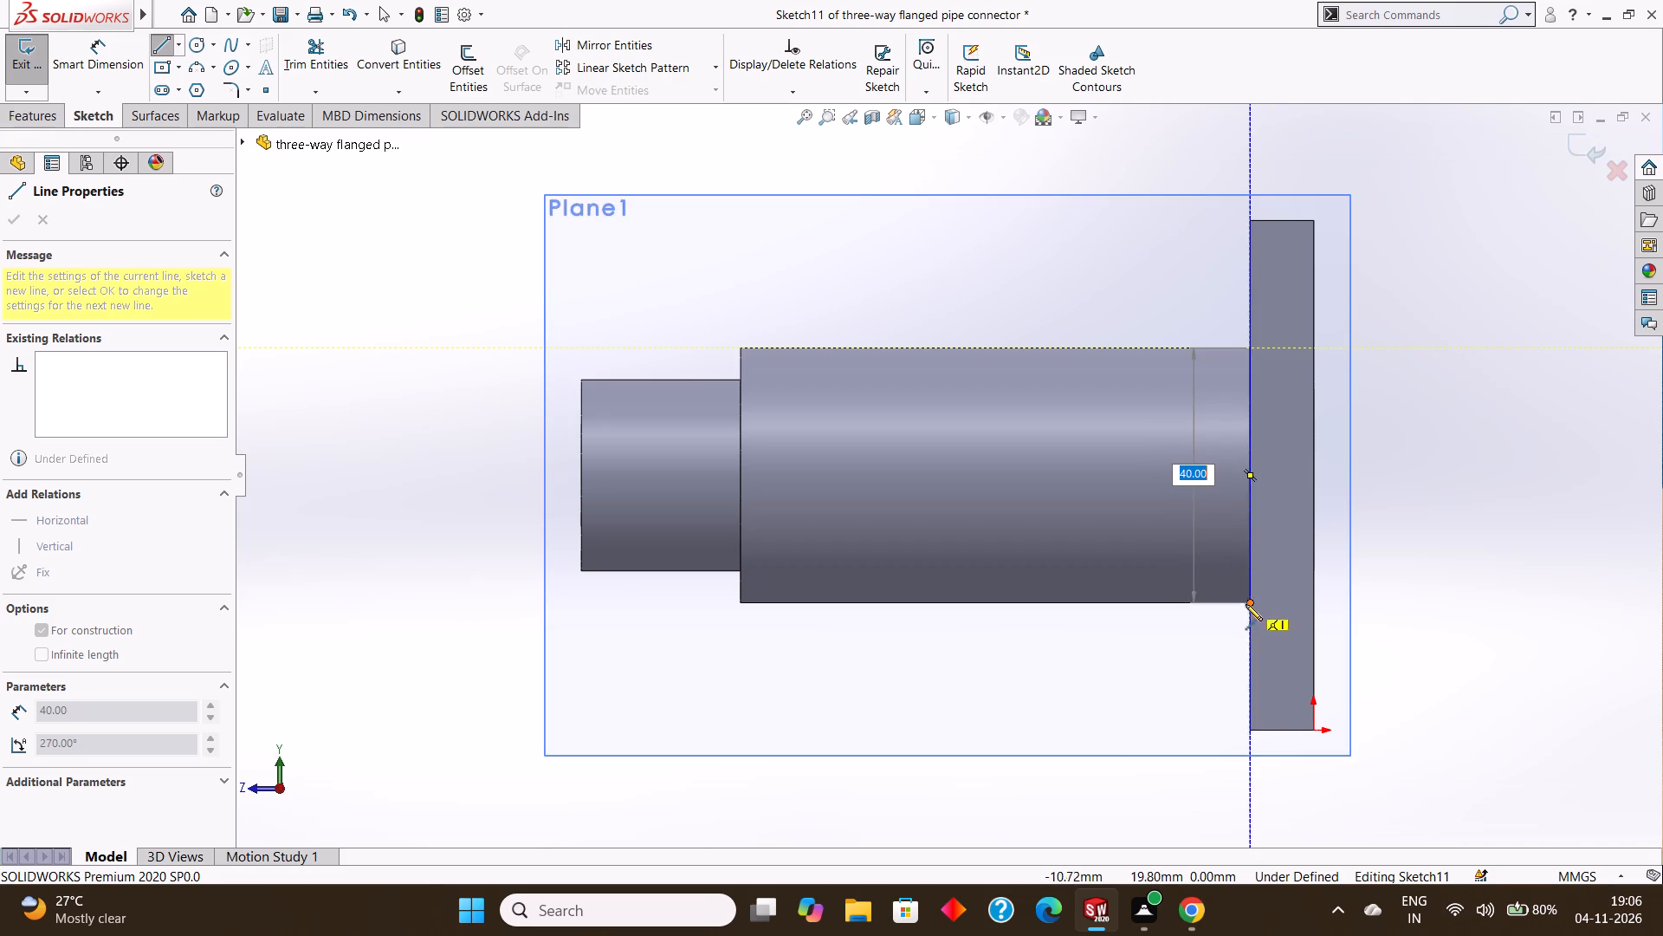
{"action": "left_click", "coordinate": [1246, 605]}
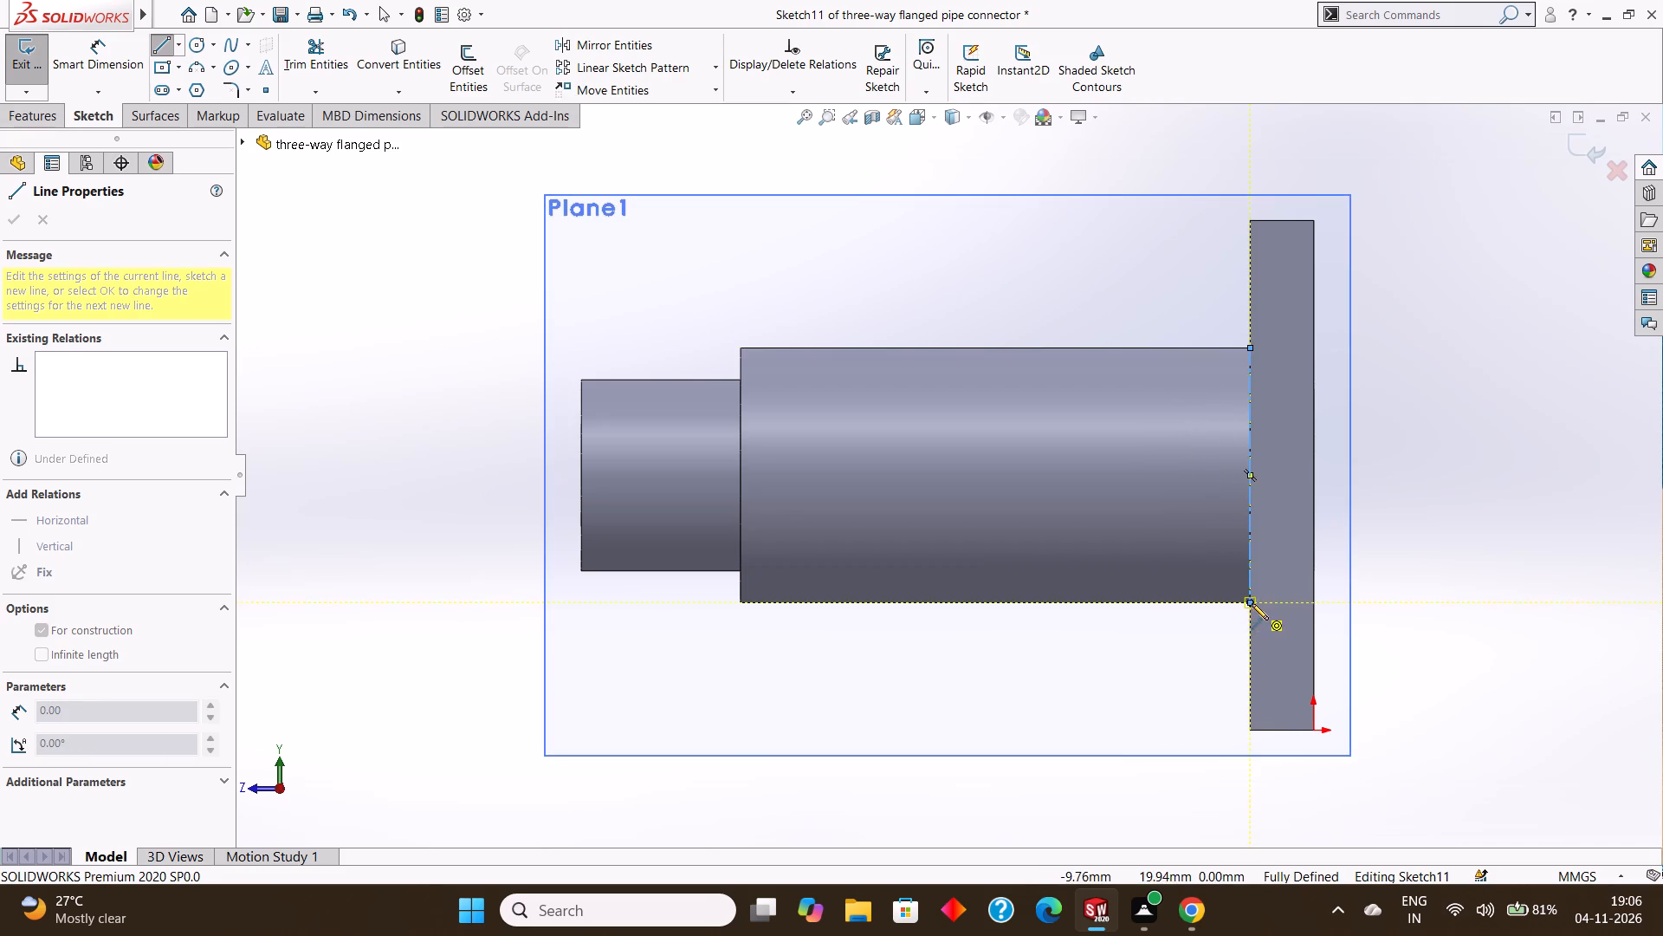
{"action": "key", "text": "Escape"}
{"action": "key", "text": "Escape"}
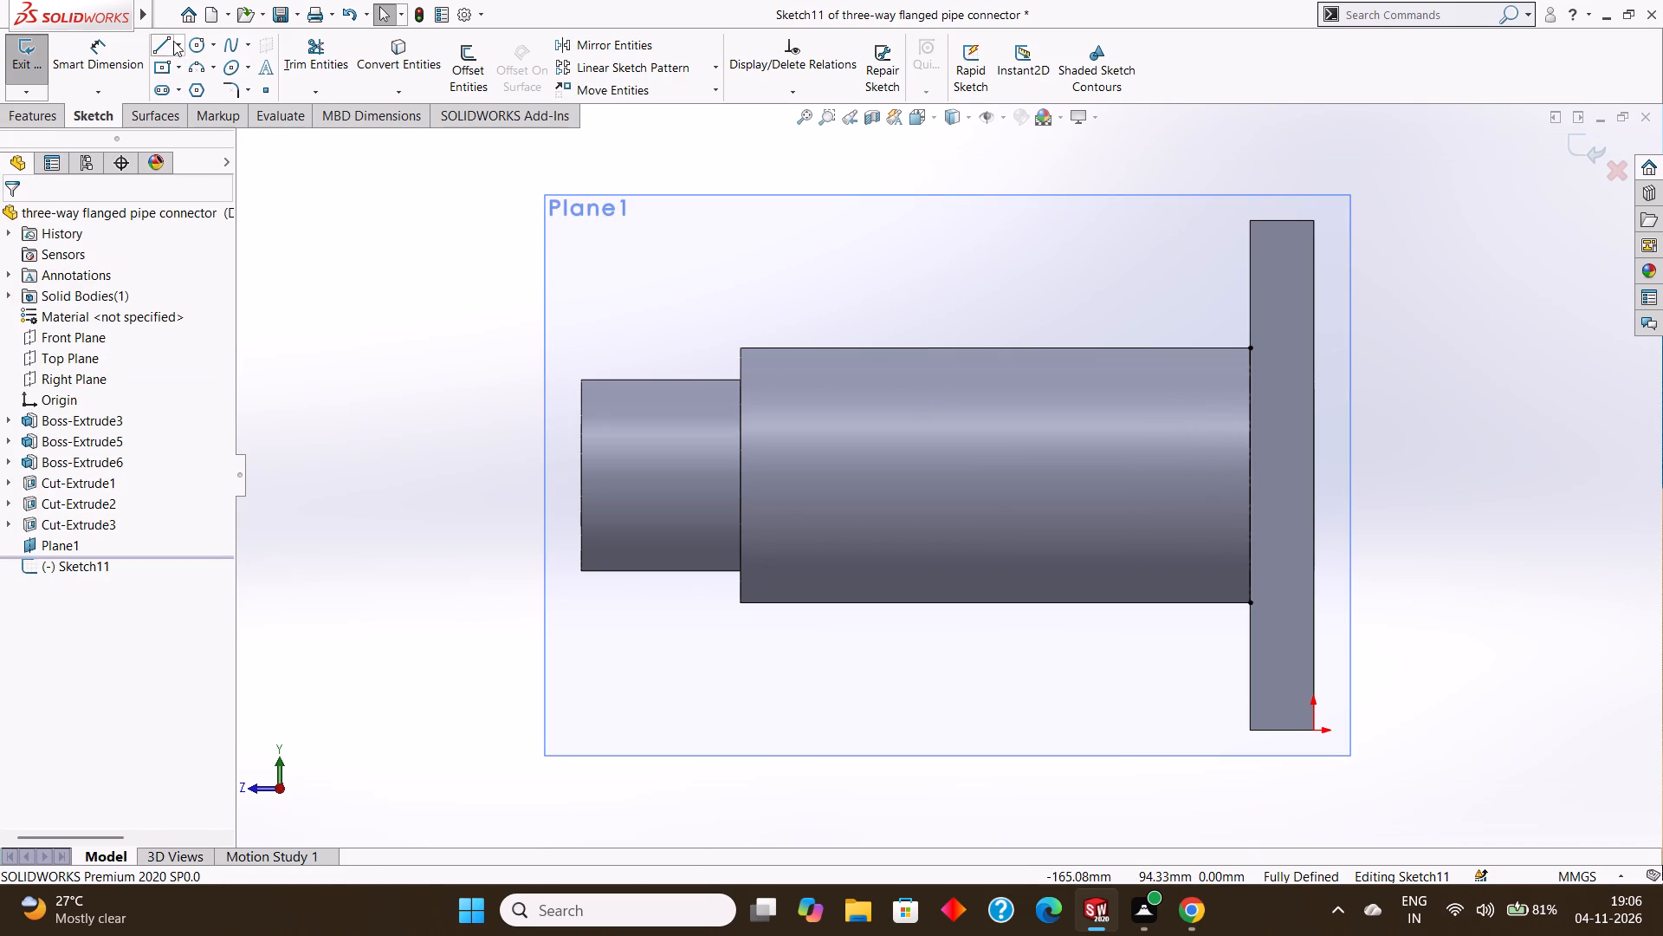
Draw a horizontal centreline of 35+7.5 mm from the vertical centreline's midpoint along the cylinder, away from the flange.
{"action": "left_click", "coordinate": [173, 41]}
{"action": "left_click", "coordinate": [190, 87]}
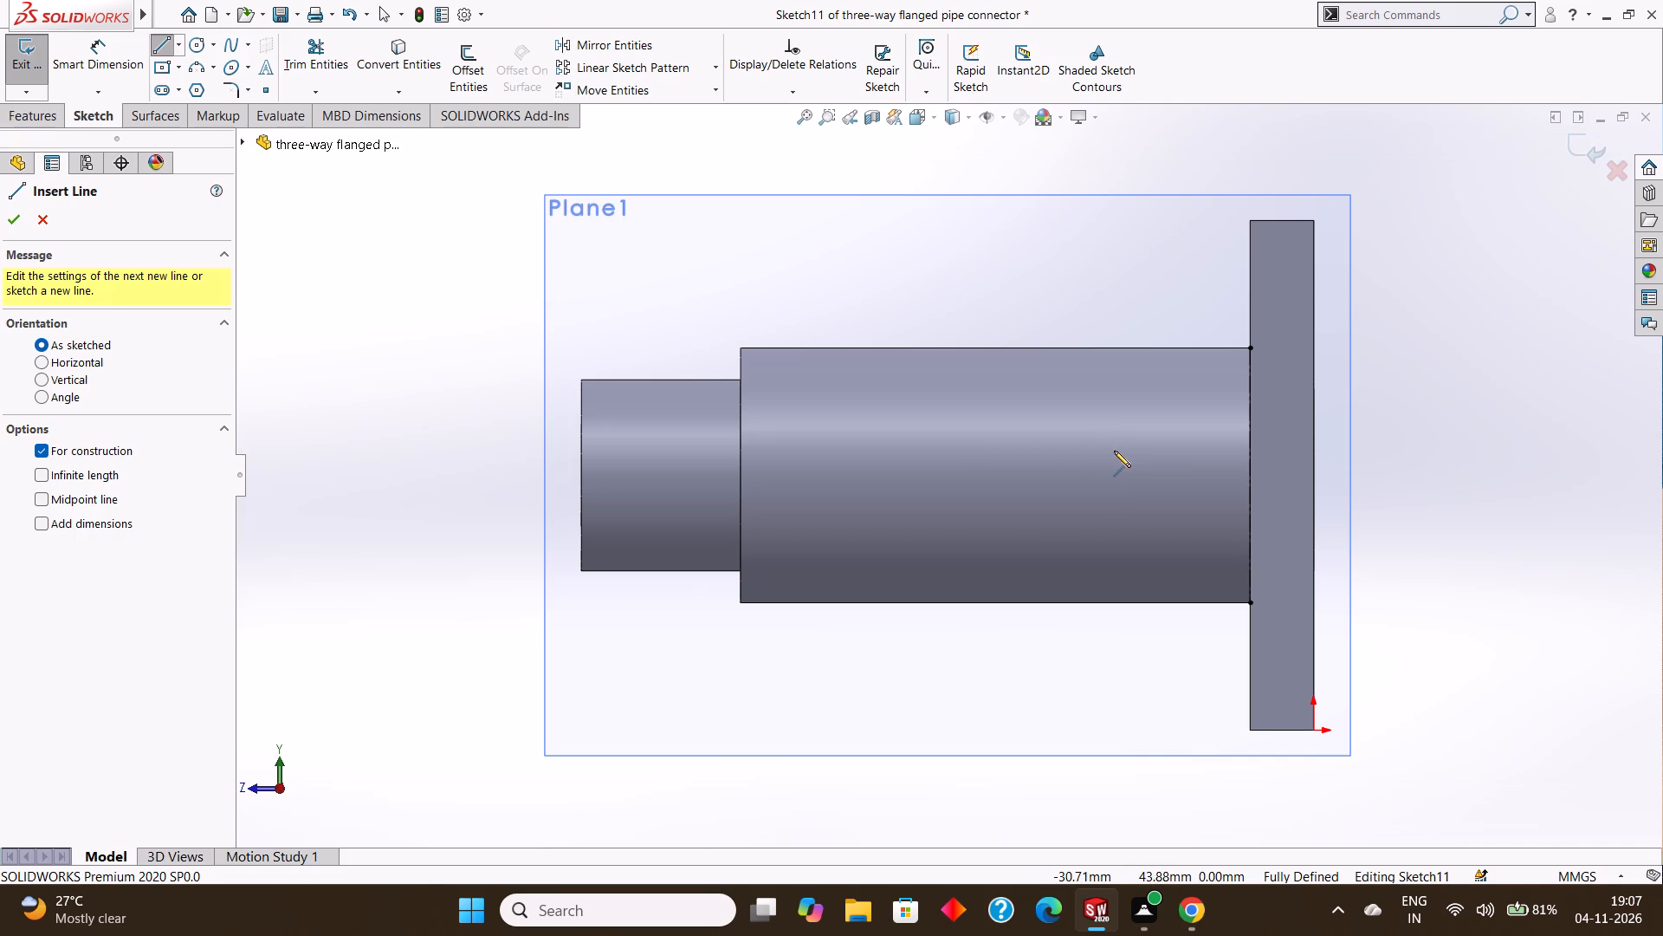
{"action": "left_click", "coordinate": [1249, 471]}
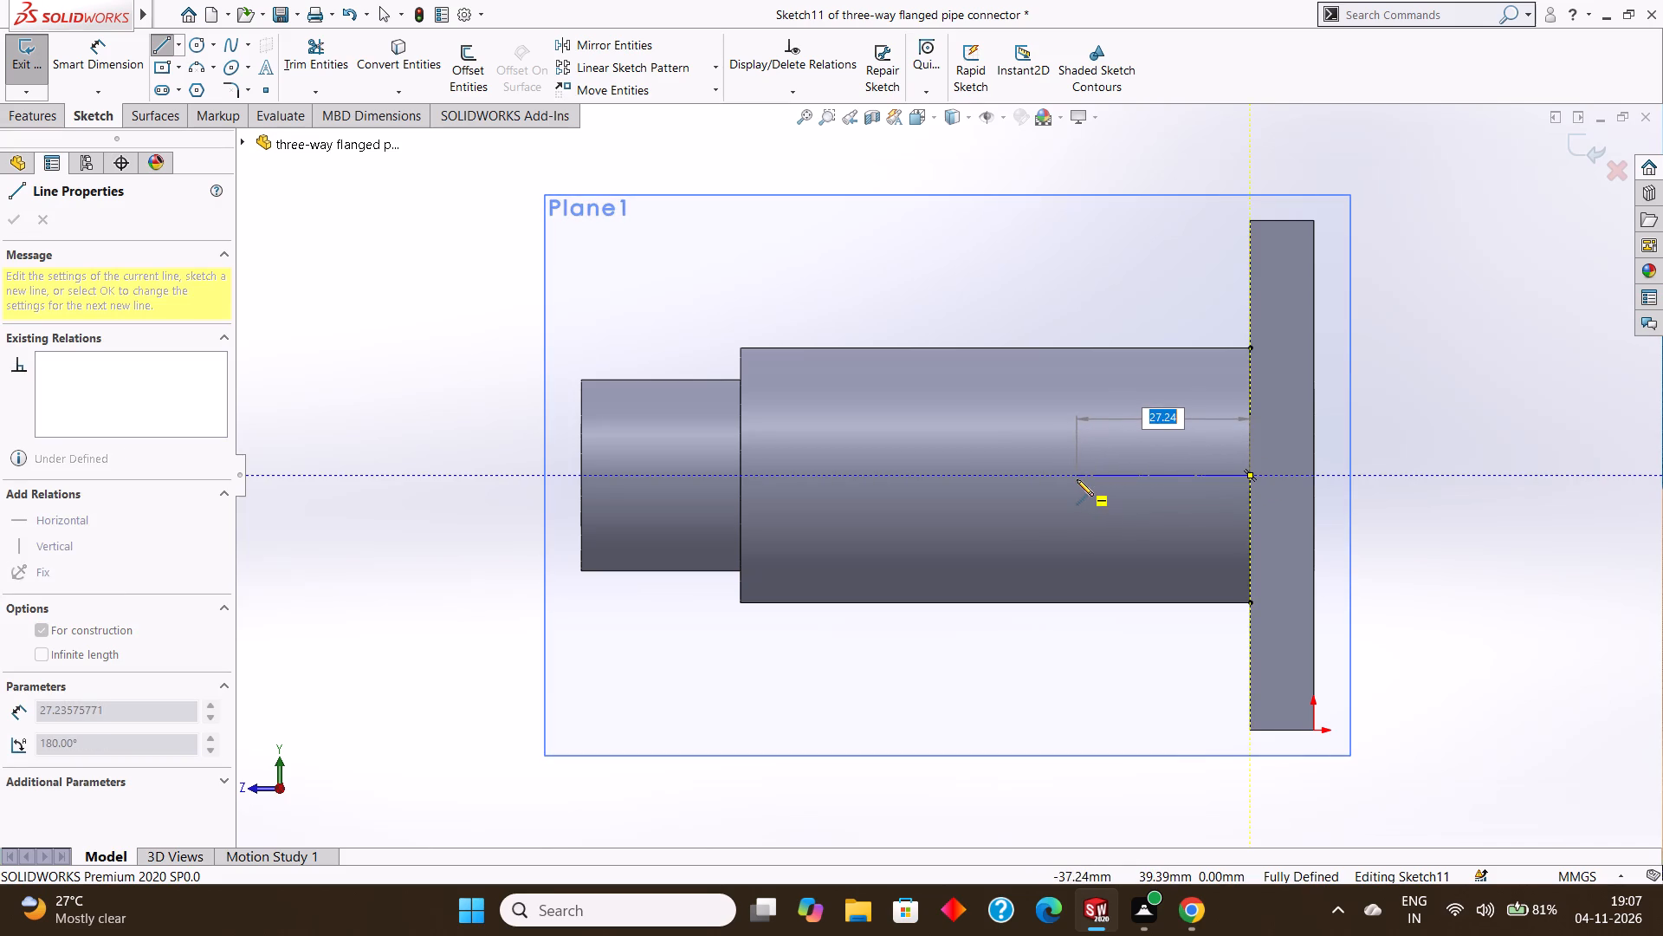
{"action": "key", "text": "BackSpace"}
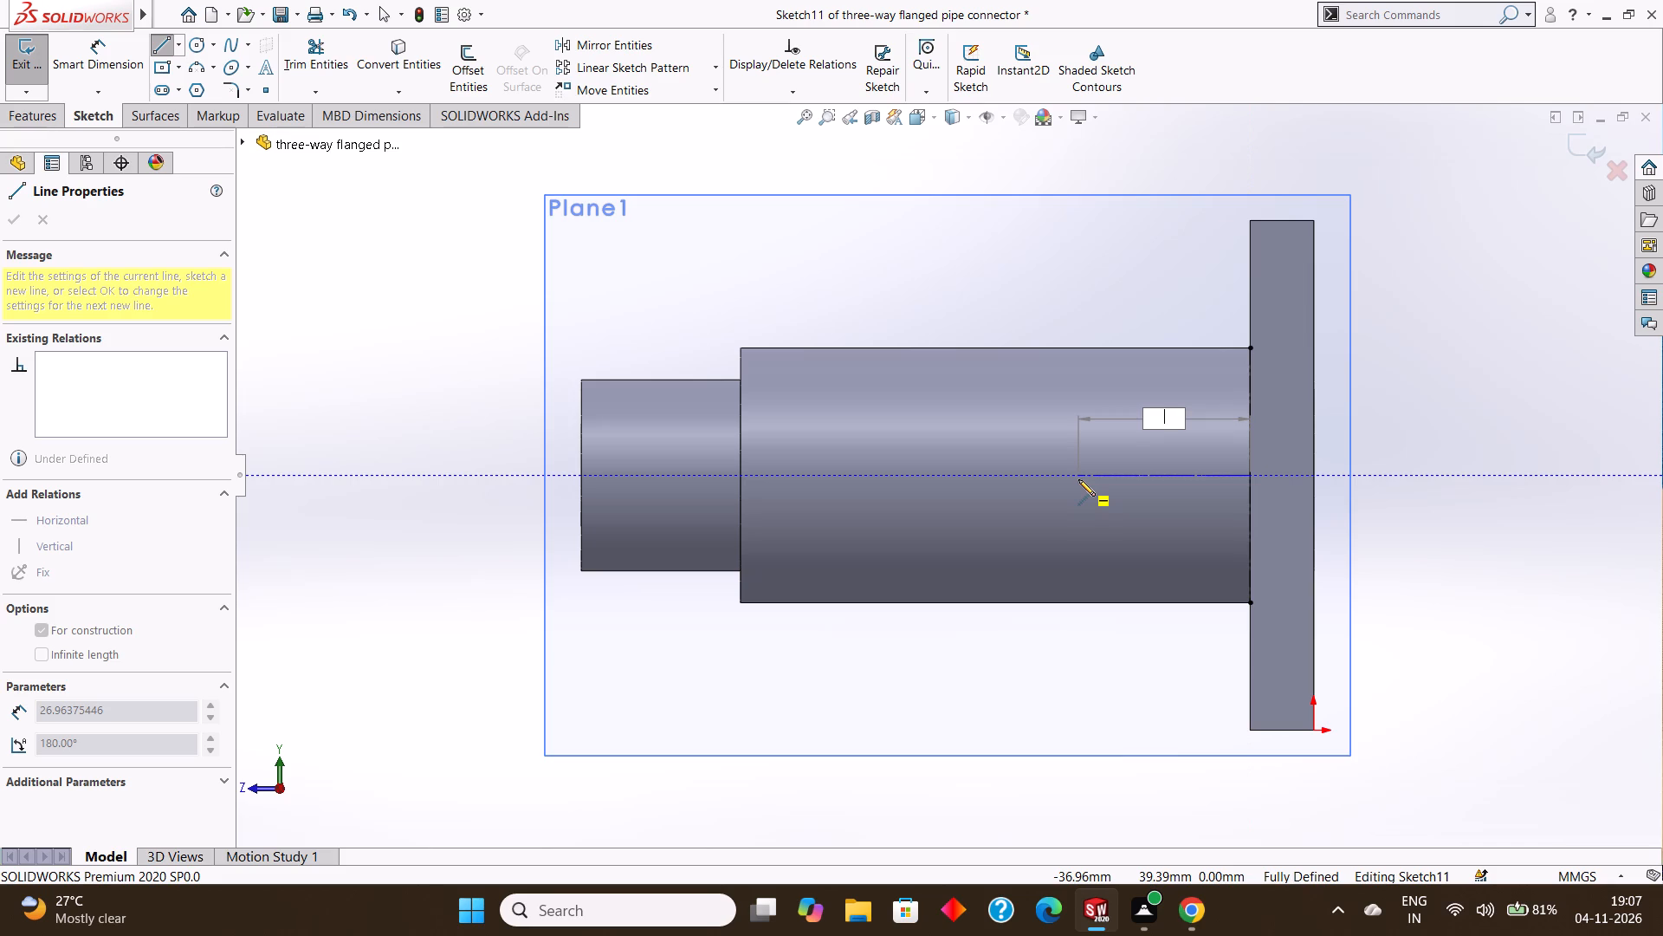
{"action": "type", "text": "35"}
{"action": "key", "text": "shift+plus"}
{"action": "type", "text": "7.5"}
{"action": "key", "text": "Return"}
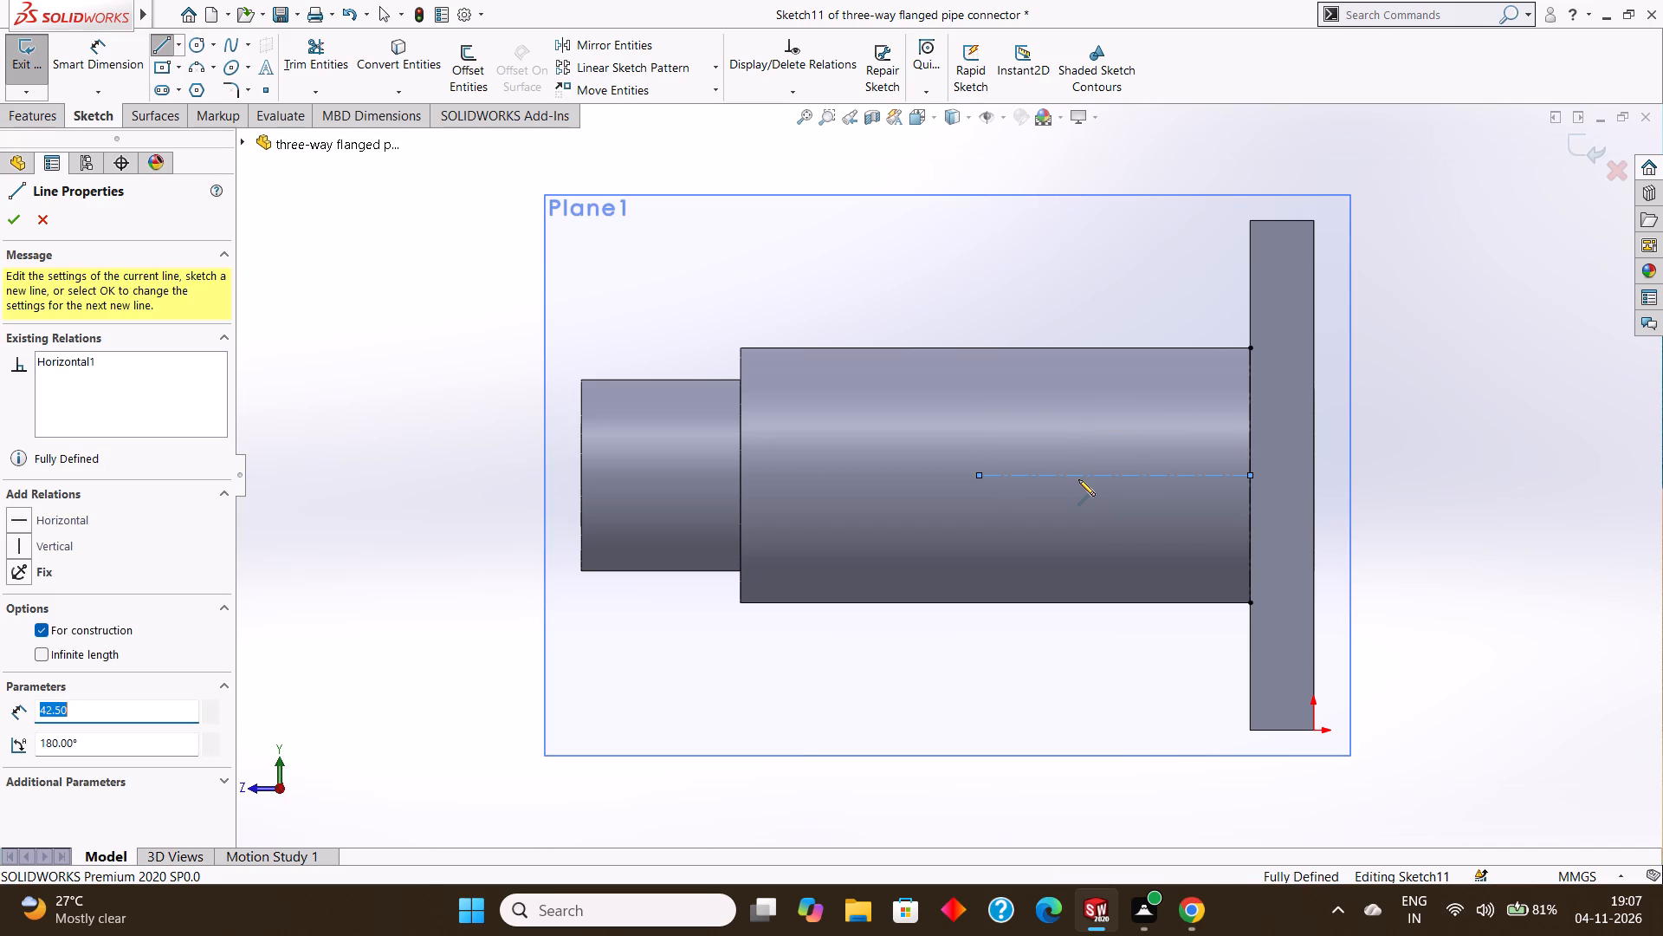
{"action": "key", "text": "Escape"}
{"action": "key", "text": "Escape"}
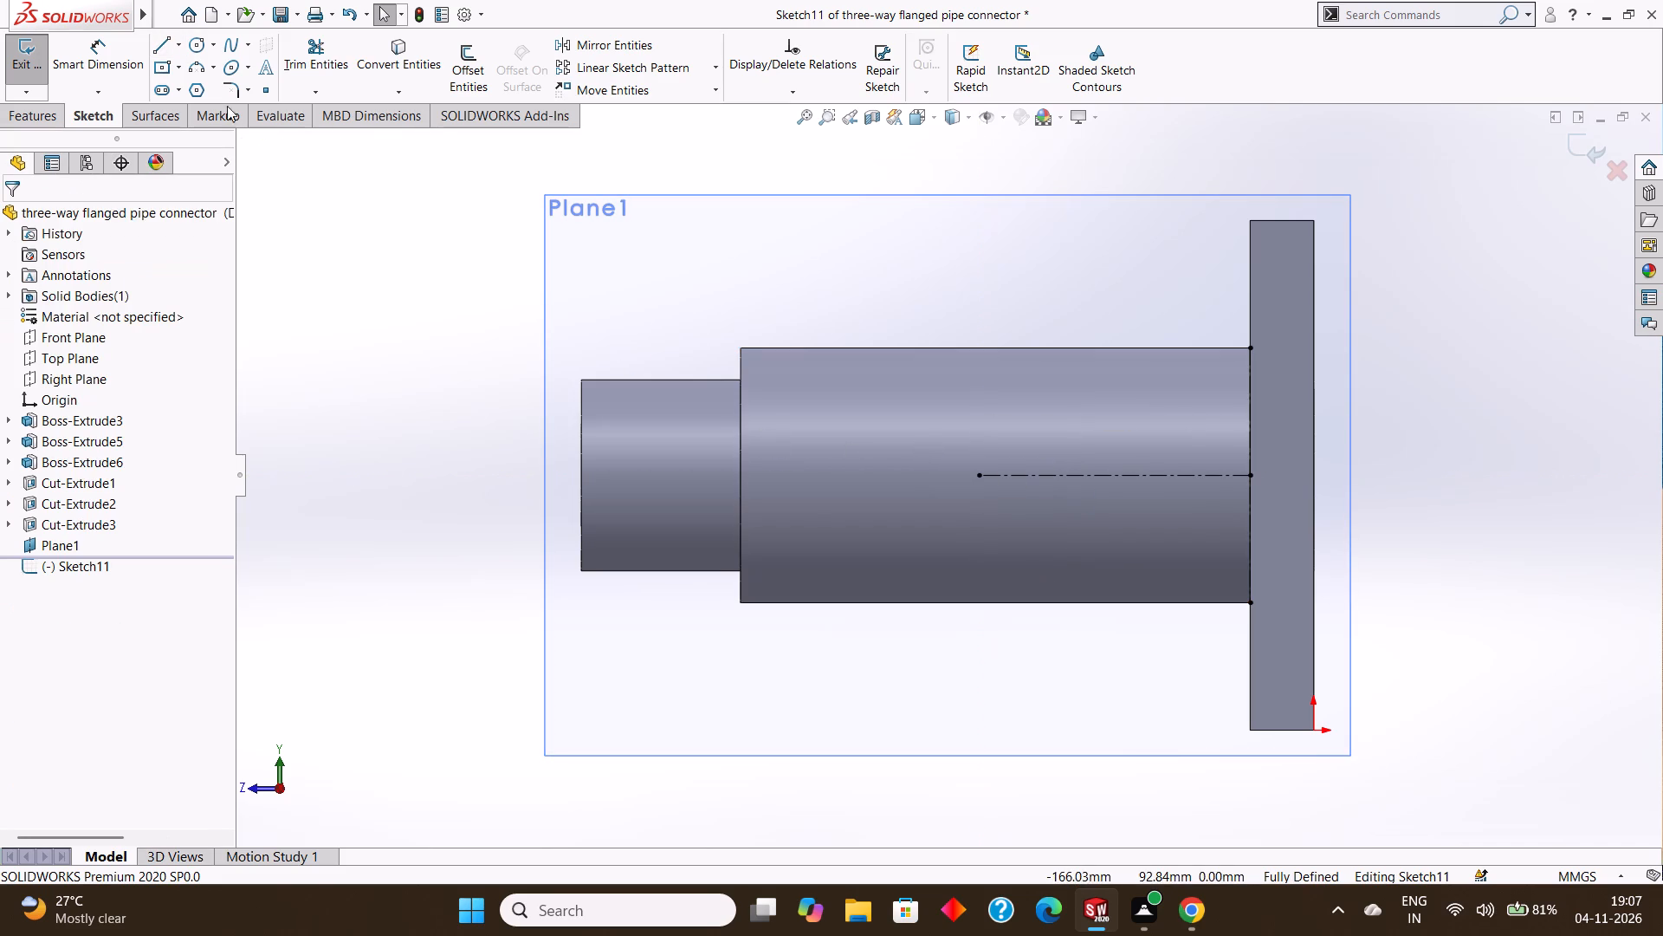
Dimension the horizontal centreline's length, placing the dimension above the cylinder.
{"action": "left_click", "coordinate": [100, 49]}
{"action": "left_click", "coordinate": [1097, 479]}
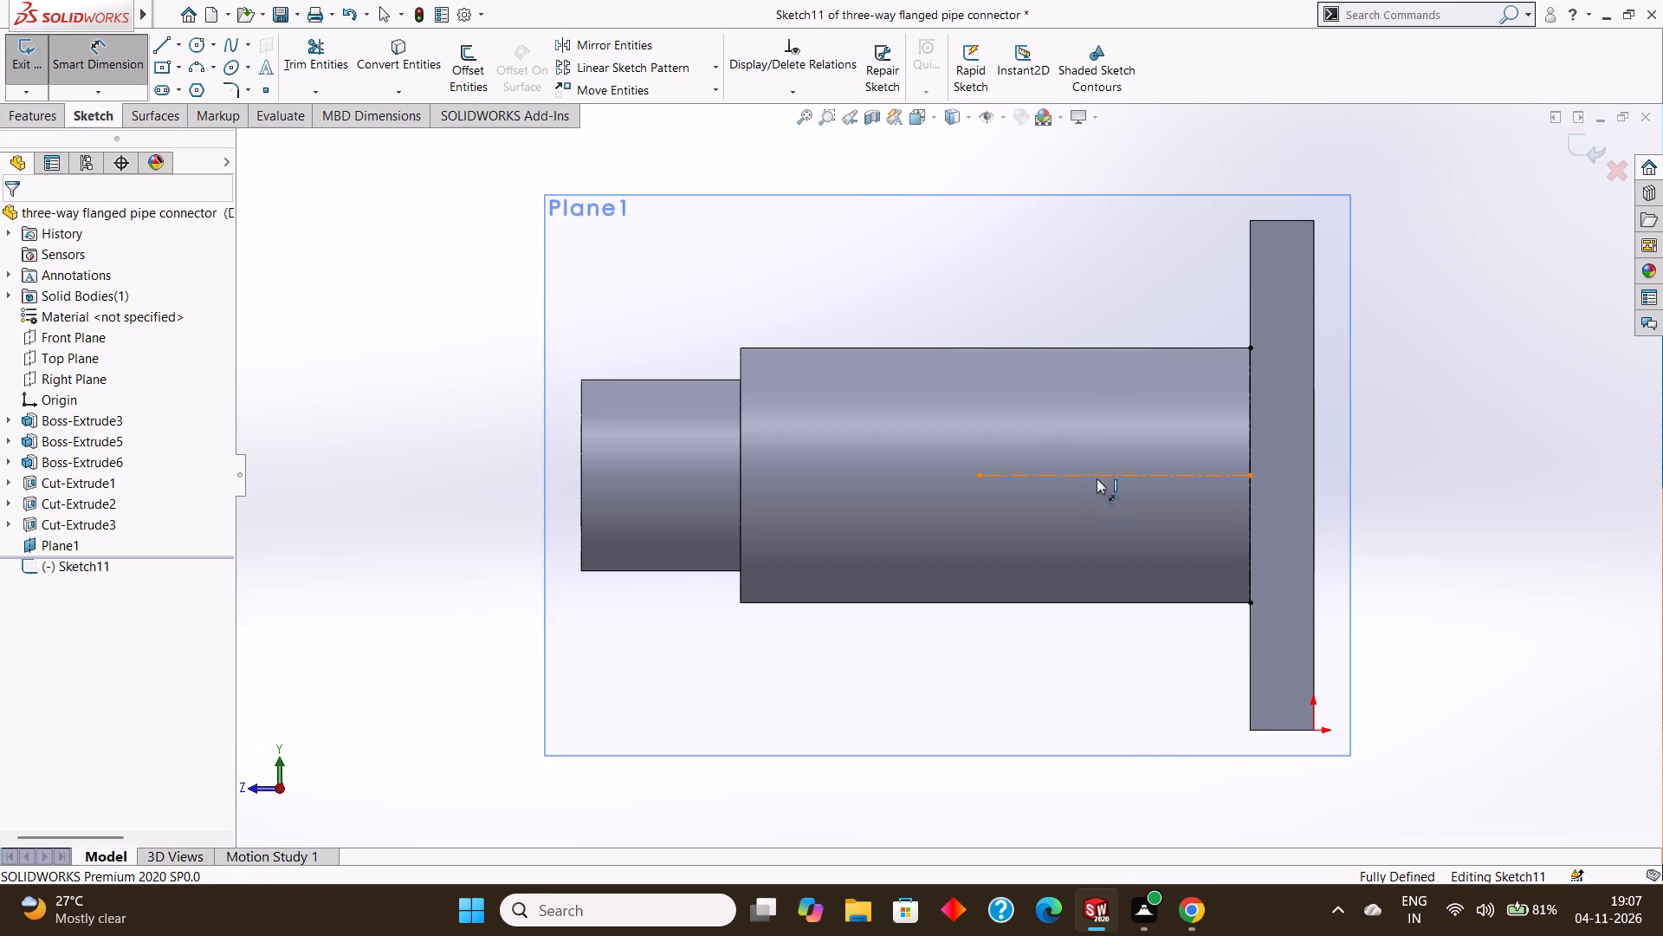
{"action": "left_click", "coordinate": [1084, 289]}
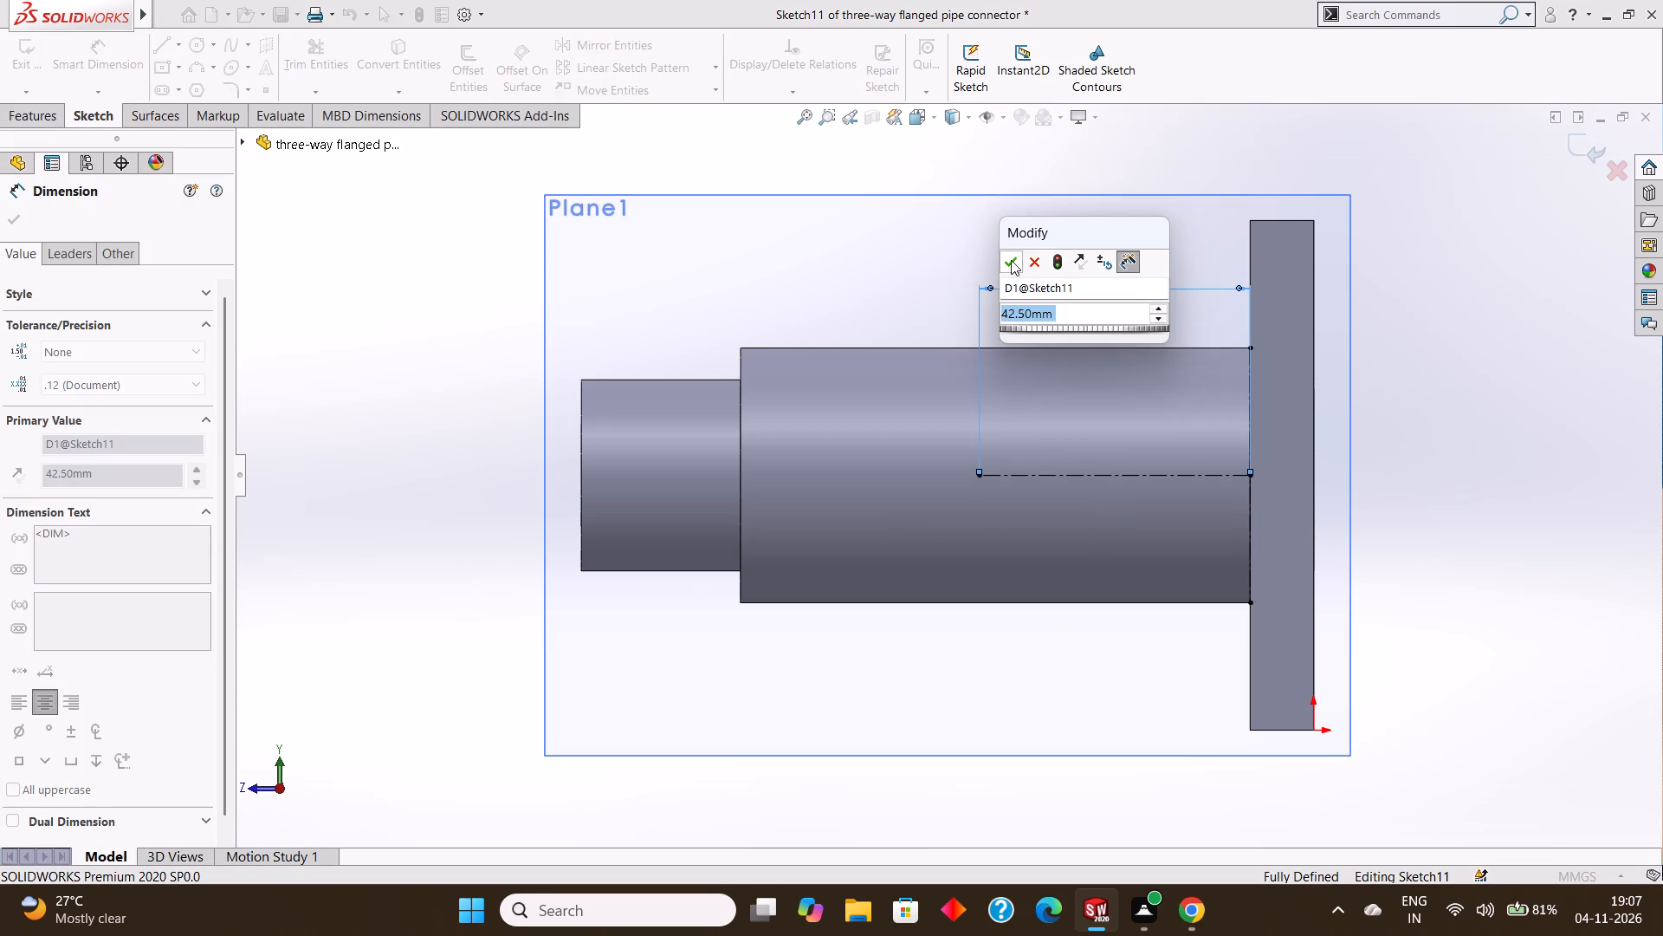
{"action": "left_click", "coordinate": [1011, 260]}
{"action": "left_click", "coordinate": [22, 216]}
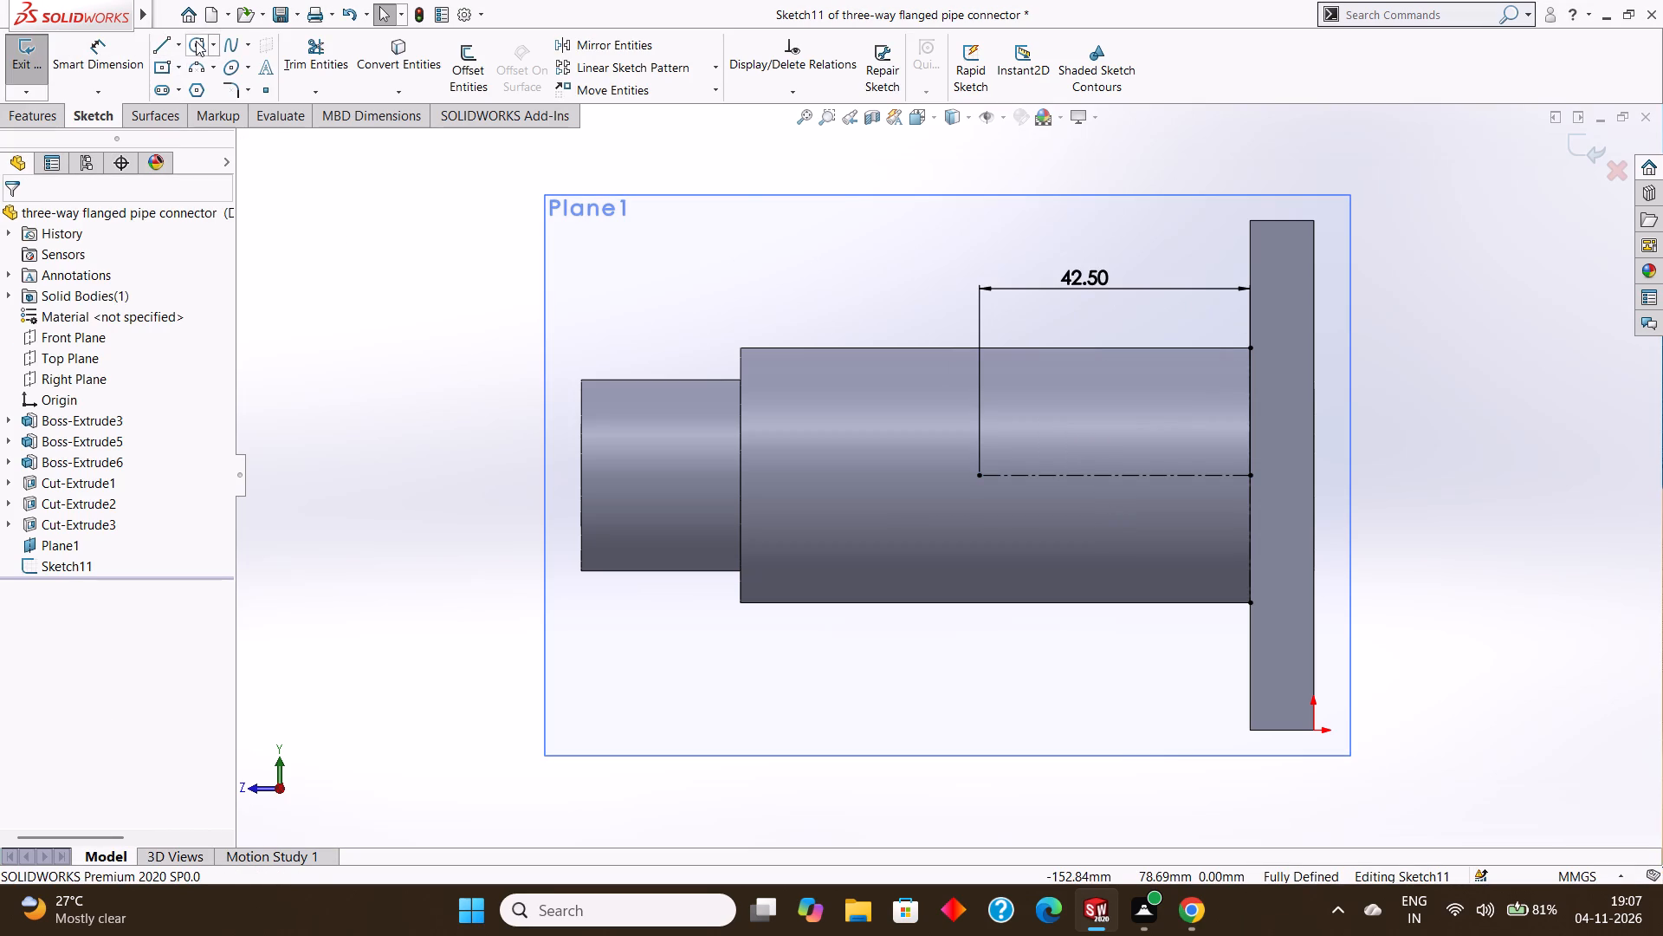
Sketch a circle centred on the horizontal centreline's free end and set its diameter to 30 mm.
{"action": "left_click", "coordinate": [196, 41]}
{"action": "left_click_drag", "start_coordinate": [974, 474], "coordinate": [1014, 507]}
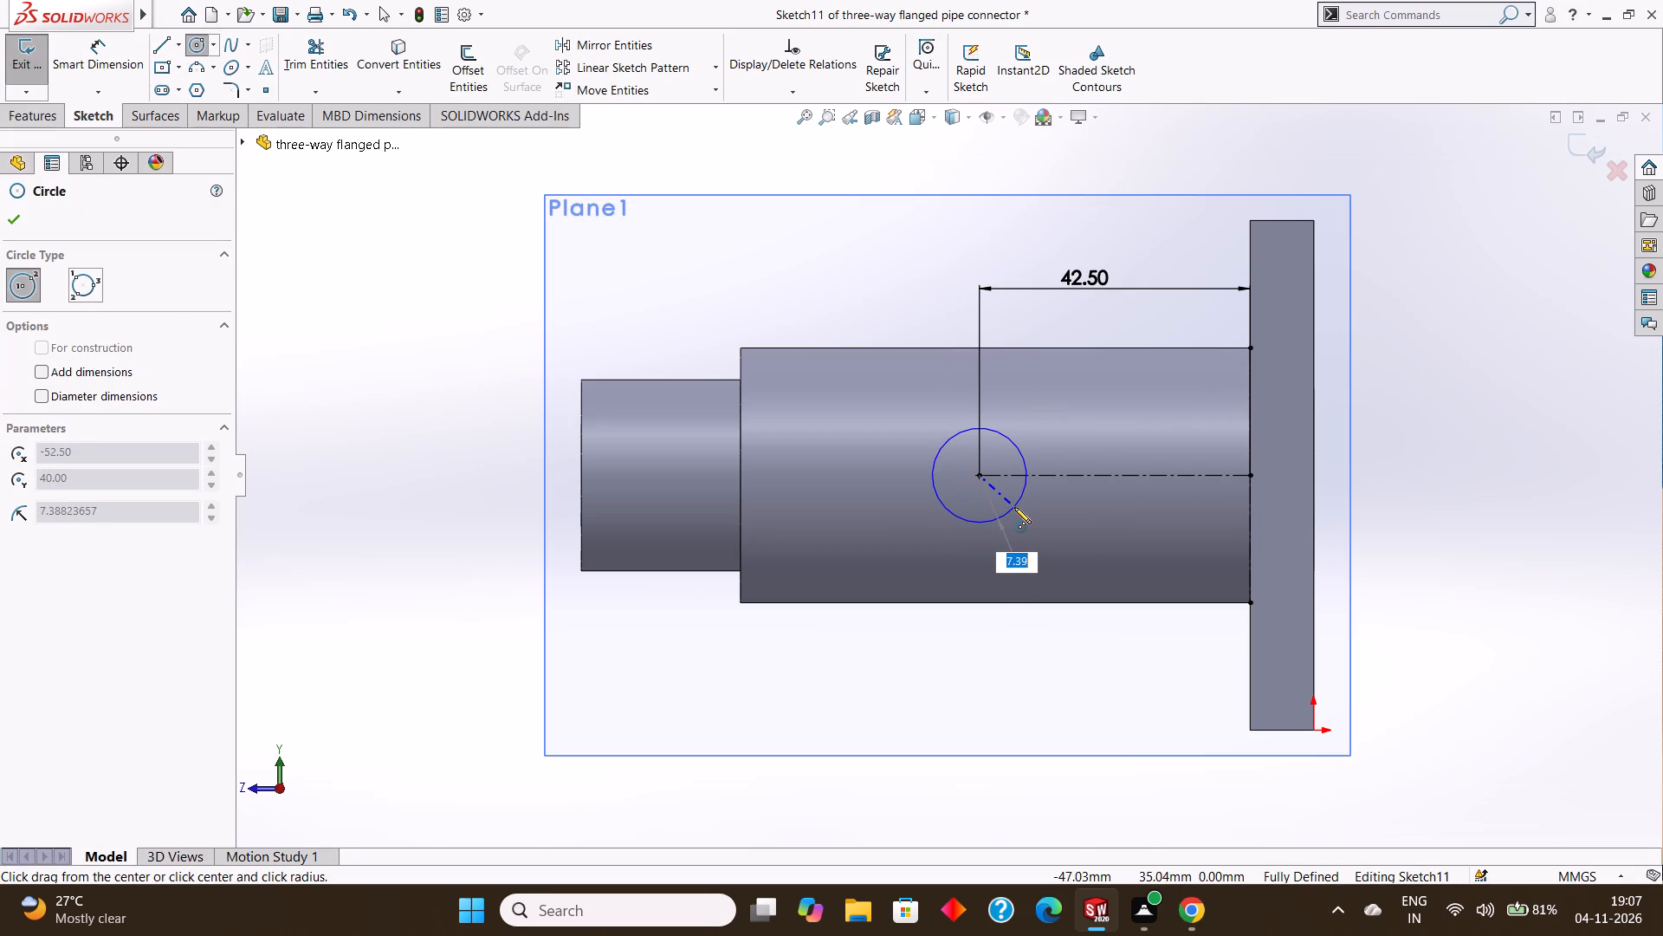
{"action": "left_click_drag", "start_coordinate": [1014, 507], "coordinate": [1019, 510]}
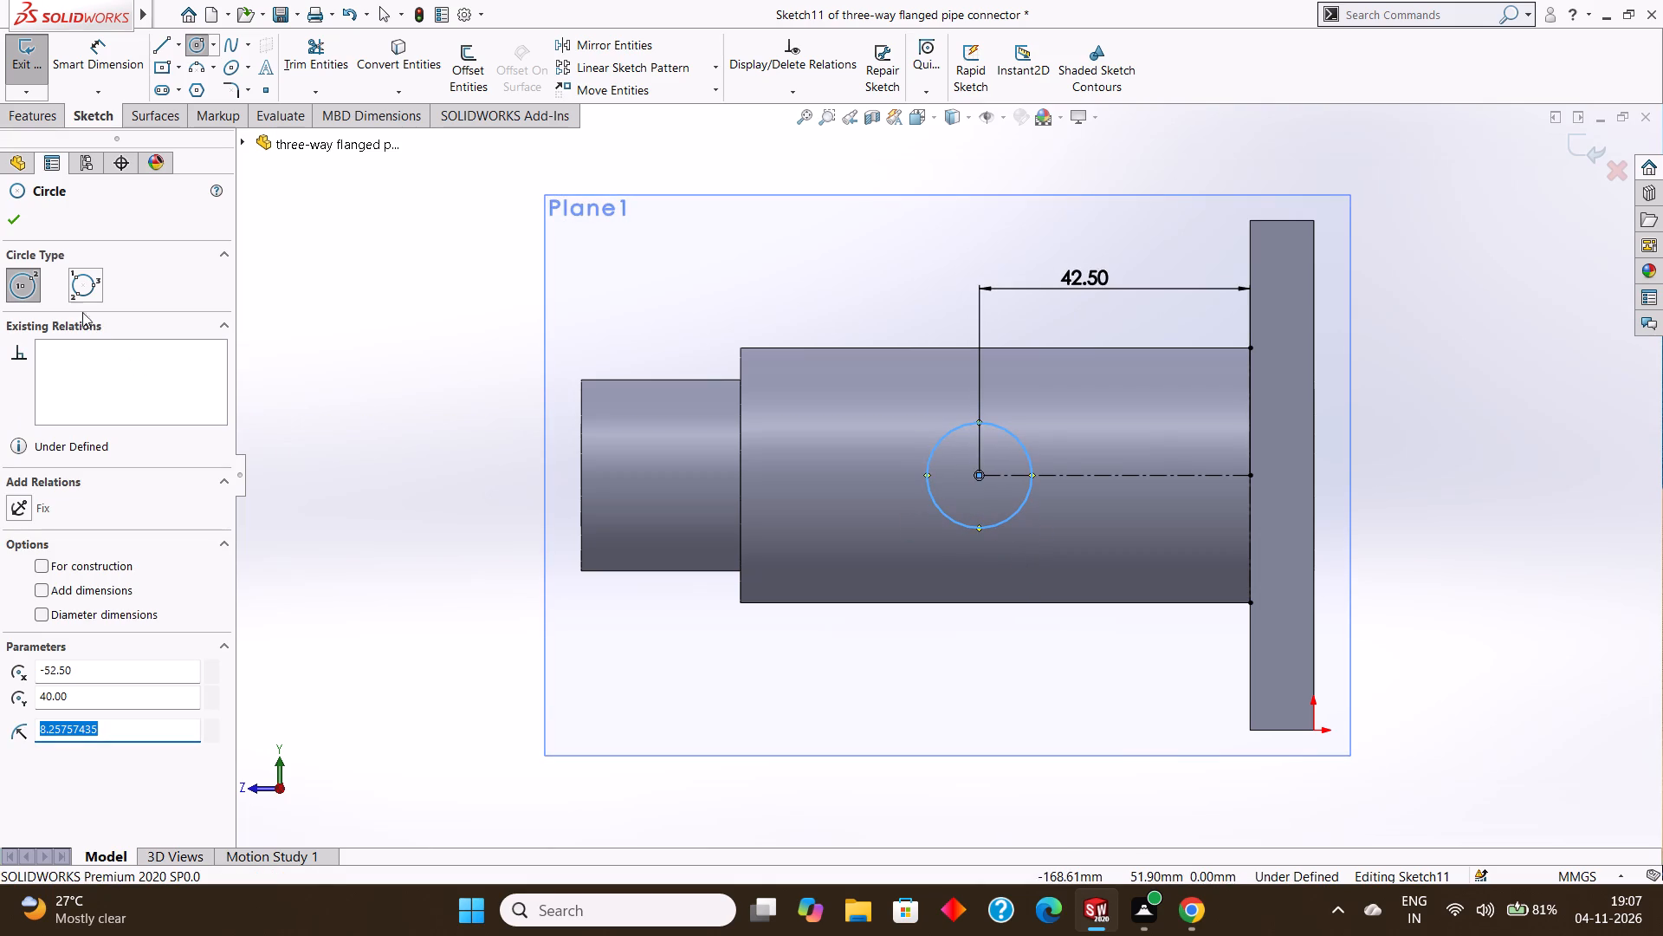
{"action": "left_click", "coordinate": [8, 228]}
{"action": "left_click", "coordinate": [107, 62]}
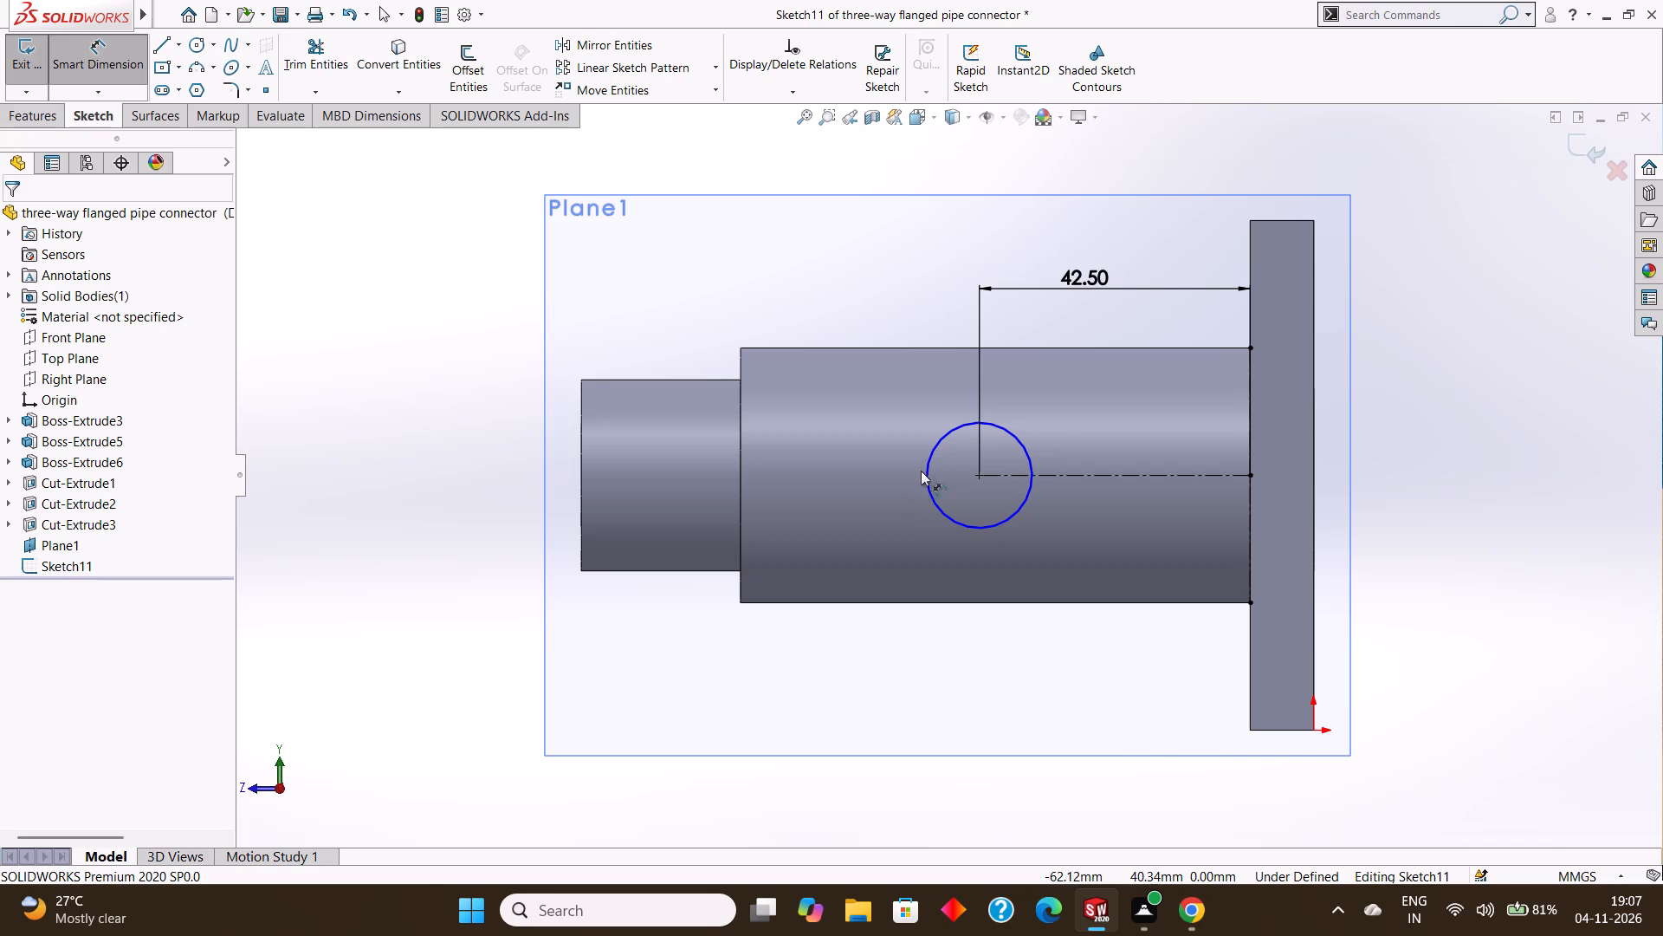
{"action": "left_click_drag", "start_coordinate": [949, 432], "coordinate": [948, 423]}
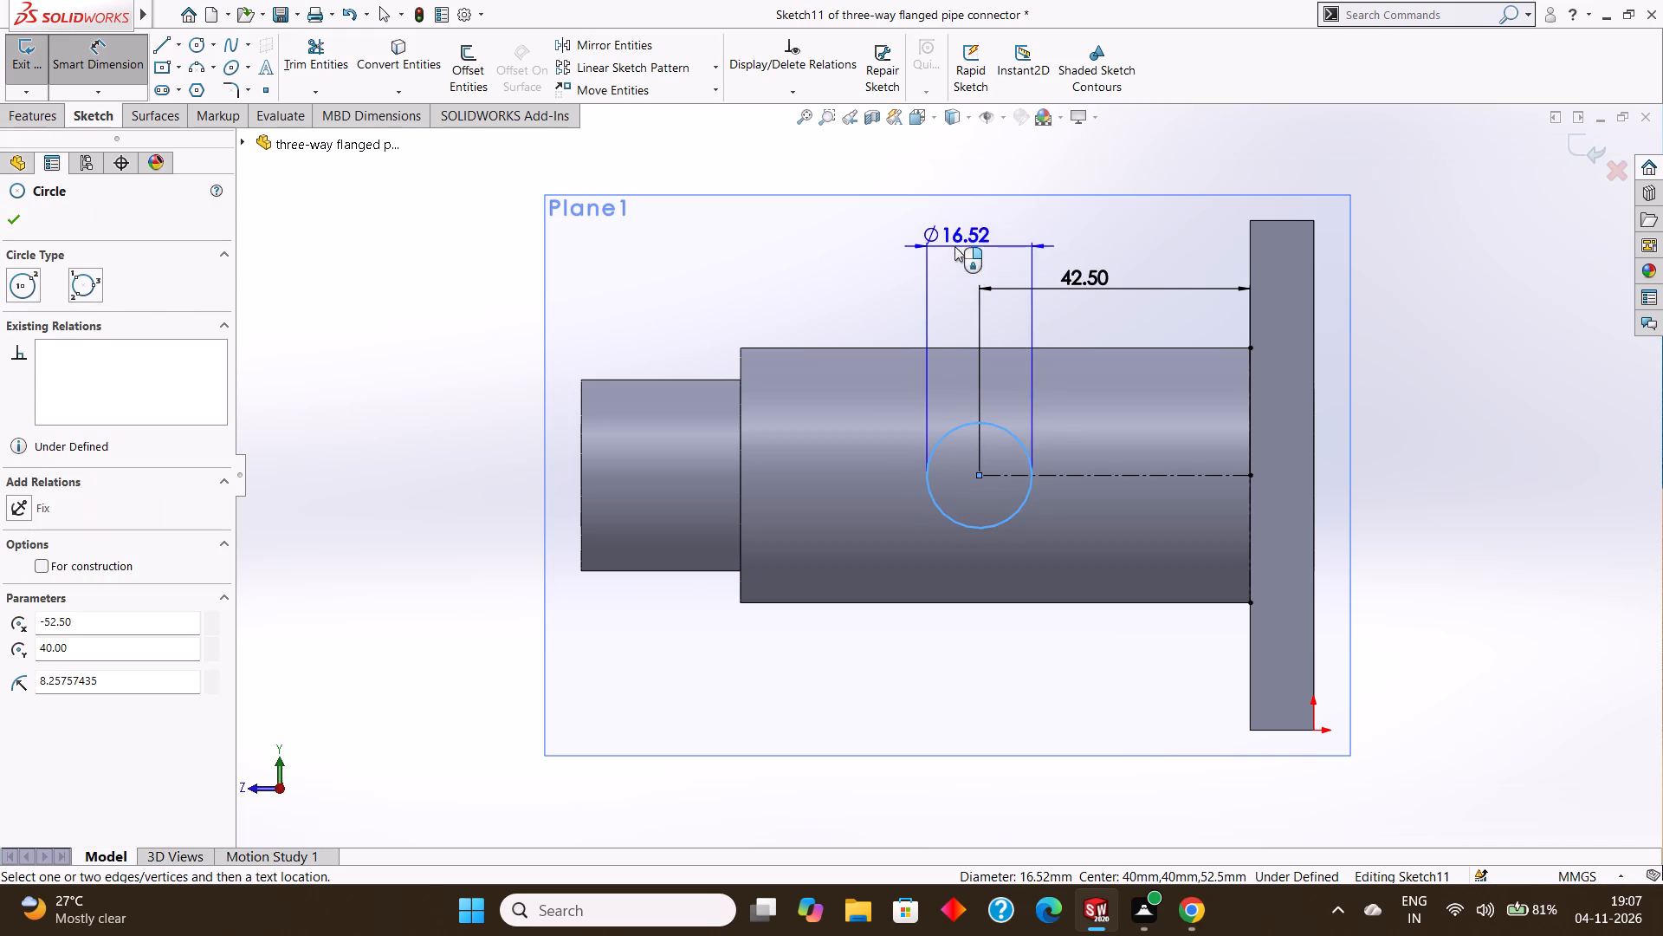
{"action": "left_click", "coordinate": [954, 246]}
{"action": "type", "text": "30"}
{"action": "key", "text": "Return"}
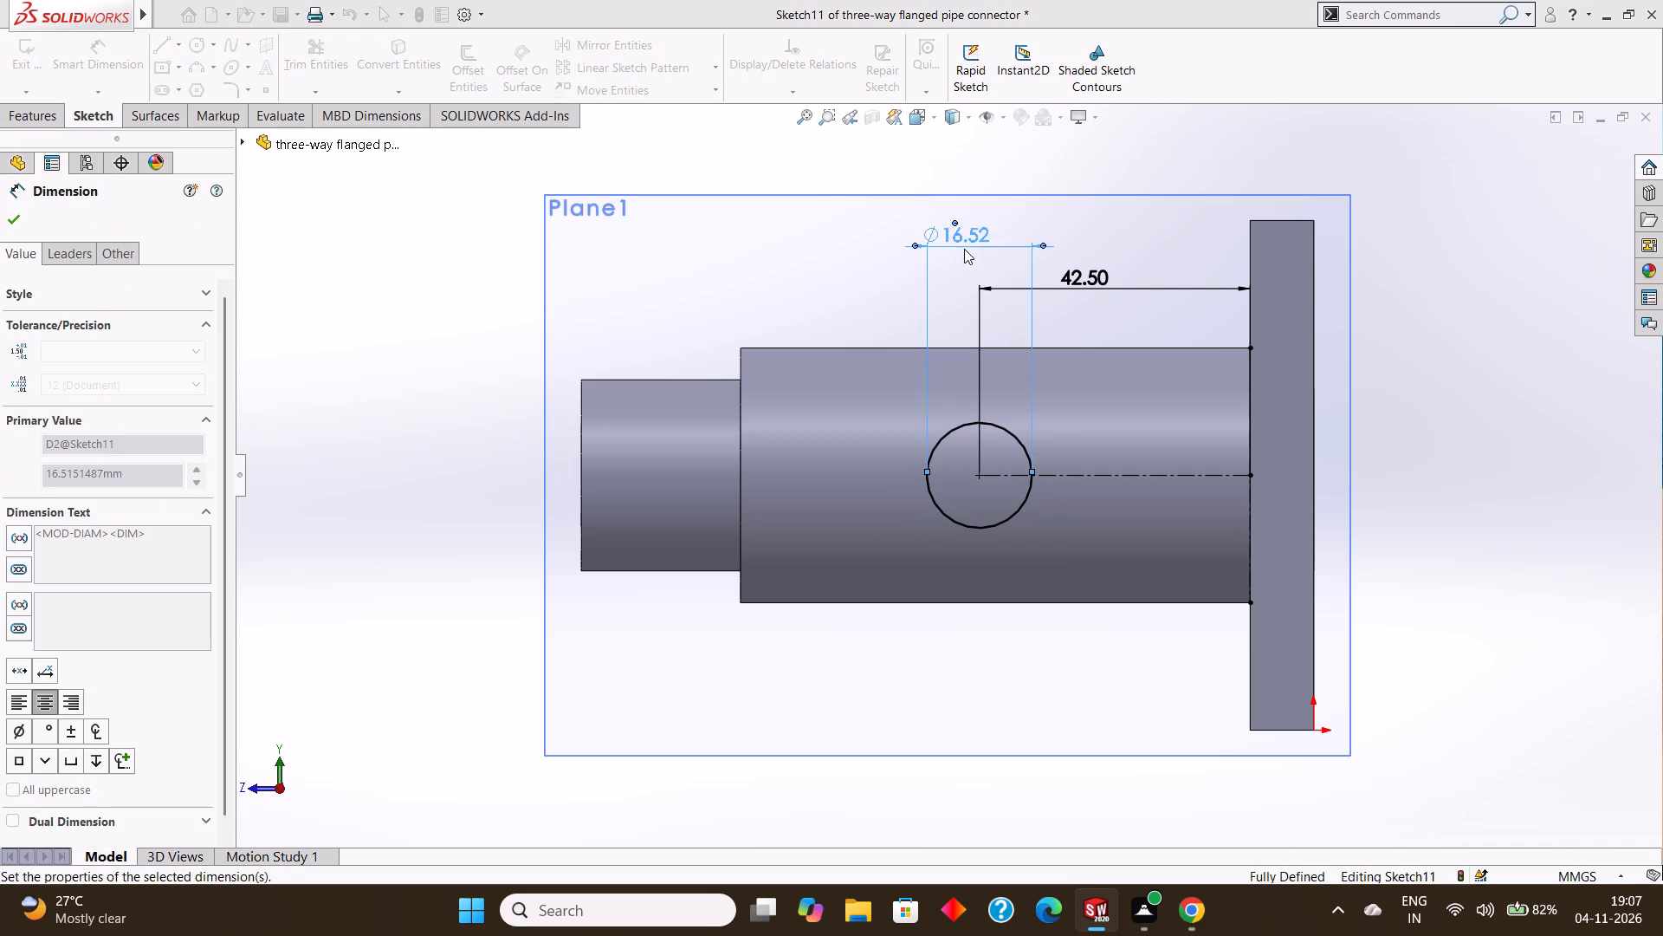
{"action": "left_click", "coordinate": [12, 218]}
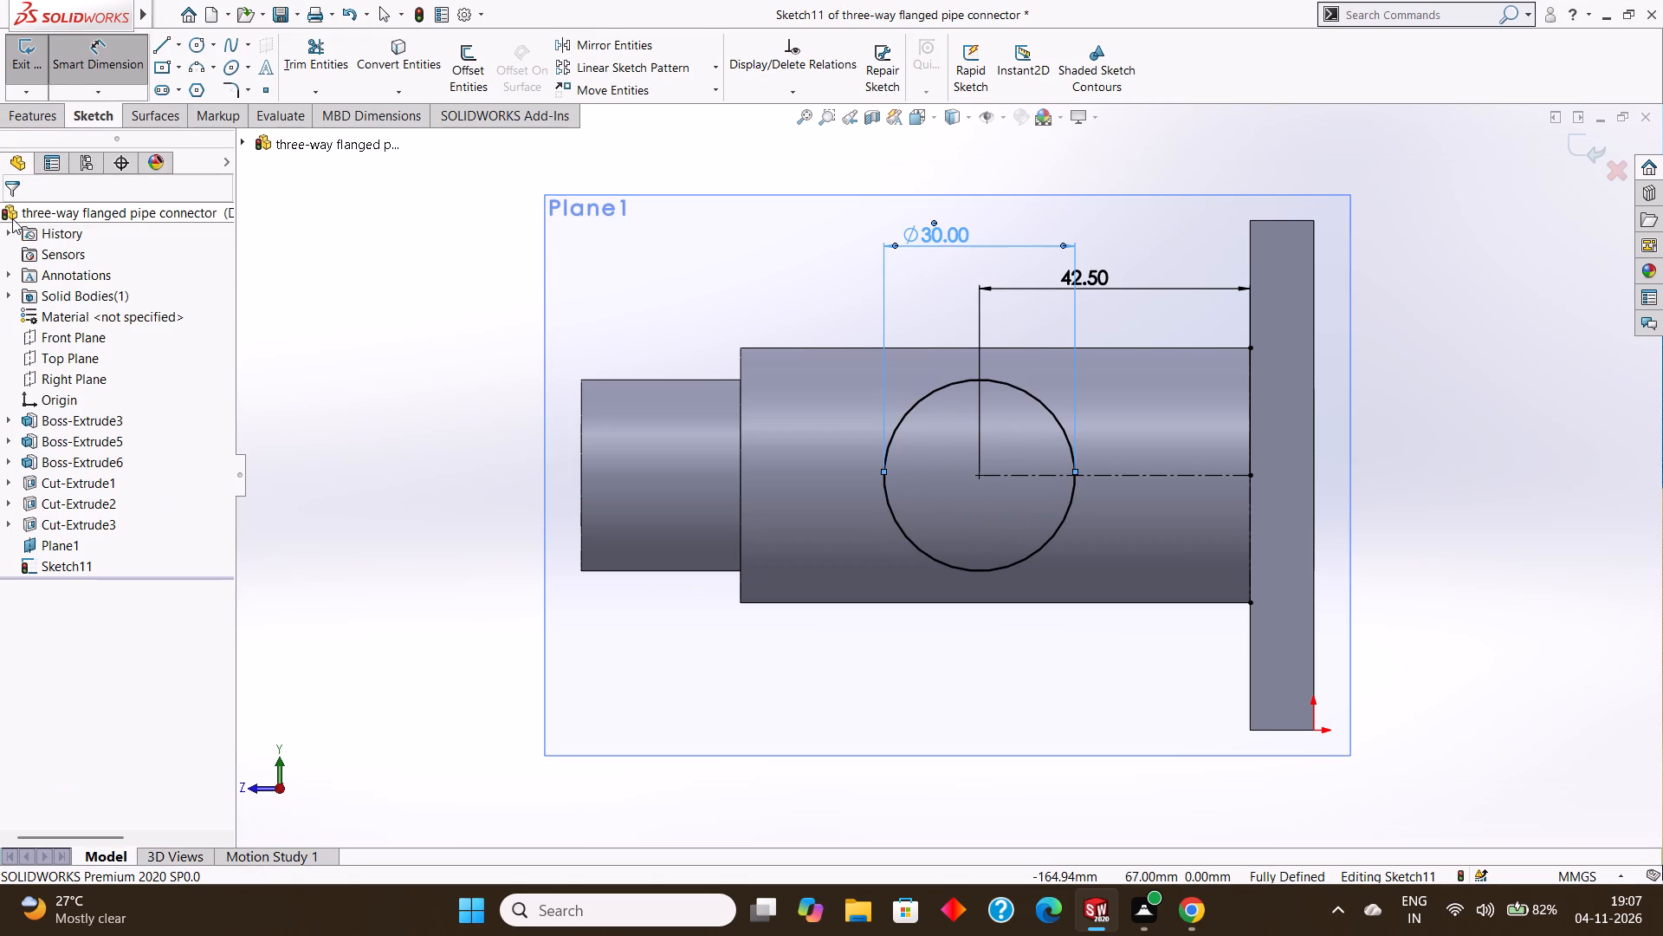
Examine the circle sketch's position within the stepped cylinder from several angles and return to the face-on view.
{"action": "middle_click_drag", "start_coordinate": [440, 244], "coordinate": [532, 226]}
{"action": "middle_click_drag", "start_coordinate": [500, 259], "coordinate": [540, 206]}
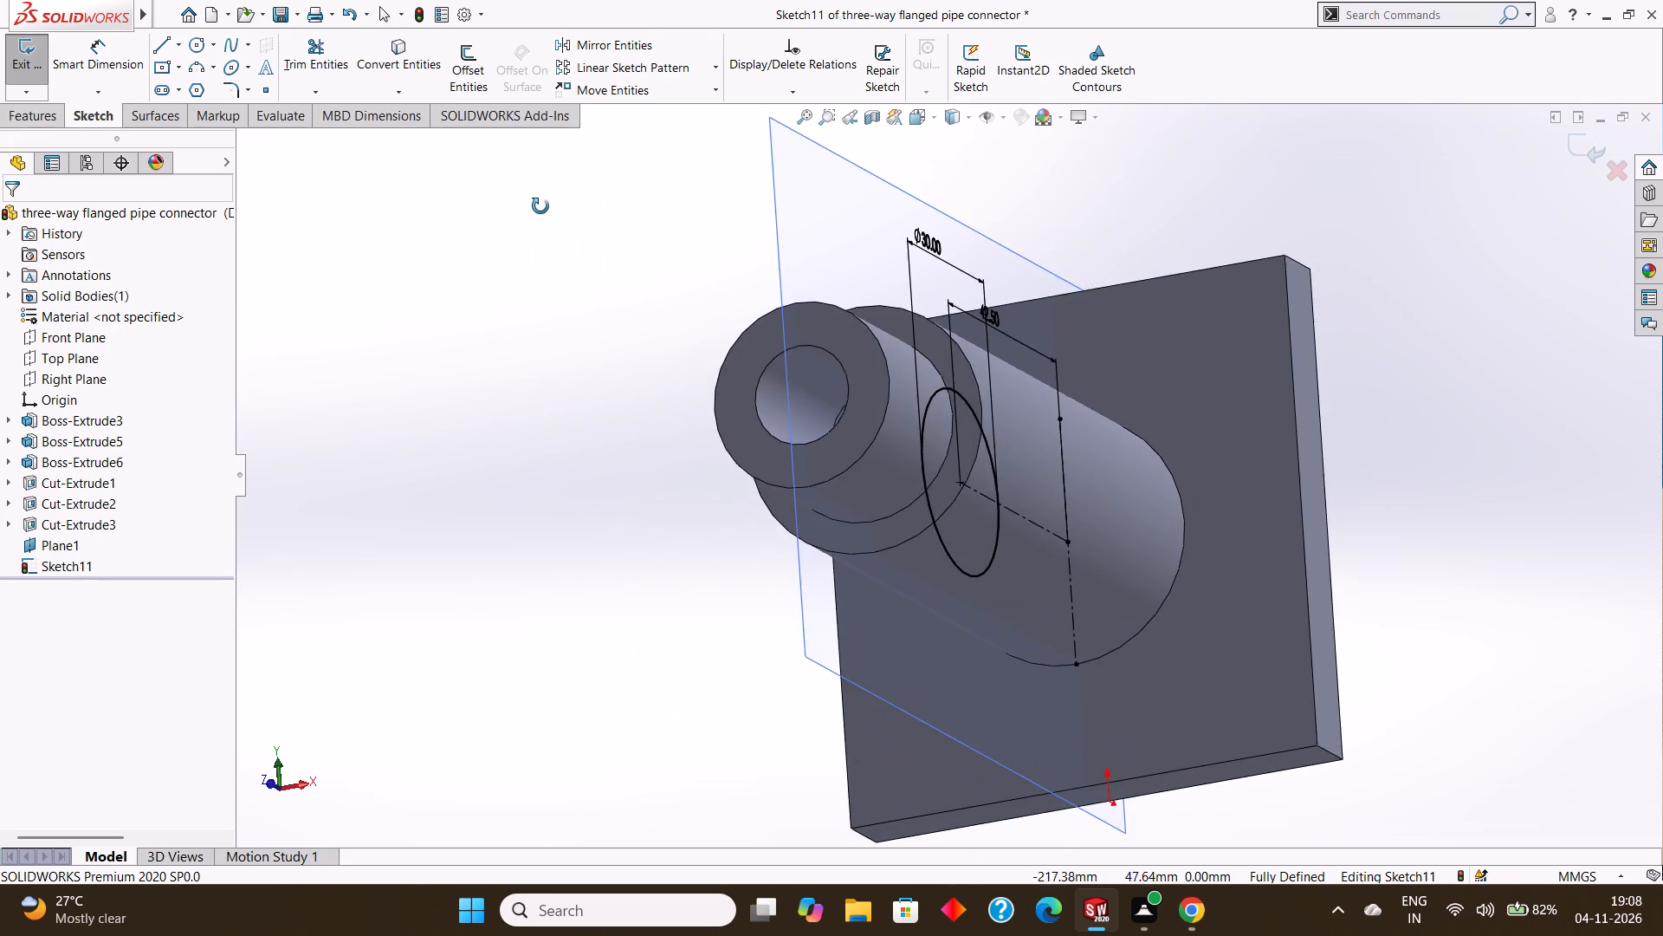
{"action": "middle_click_drag", "start_coordinate": [540, 206], "coordinate": [465, 218]}
{"action": "middle_click_drag", "start_coordinate": [464, 218], "coordinate": [548, 203]}
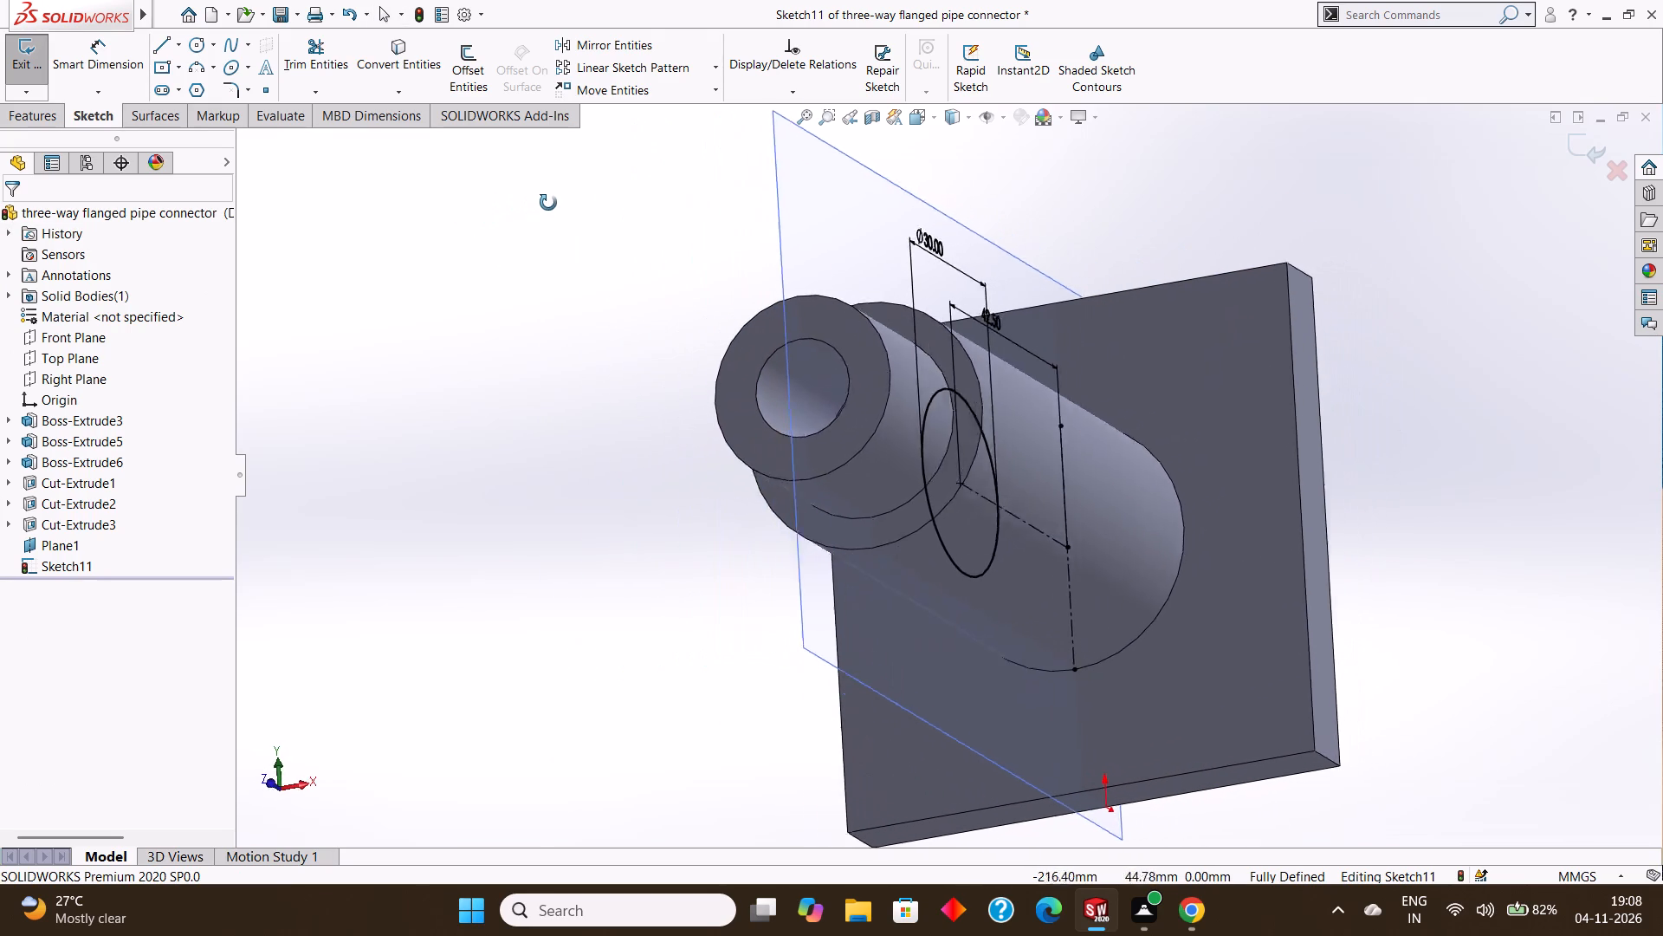
{"action": "middle_click_drag", "start_coordinate": [548, 203], "coordinate": [553, 200]}
{"action": "middle_click_drag", "start_coordinate": [552, 200], "coordinate": [526, 201]}
{"action": "middle_click_drag", "start_coordinate": [517, 204], "coordinate": [506, 211]}
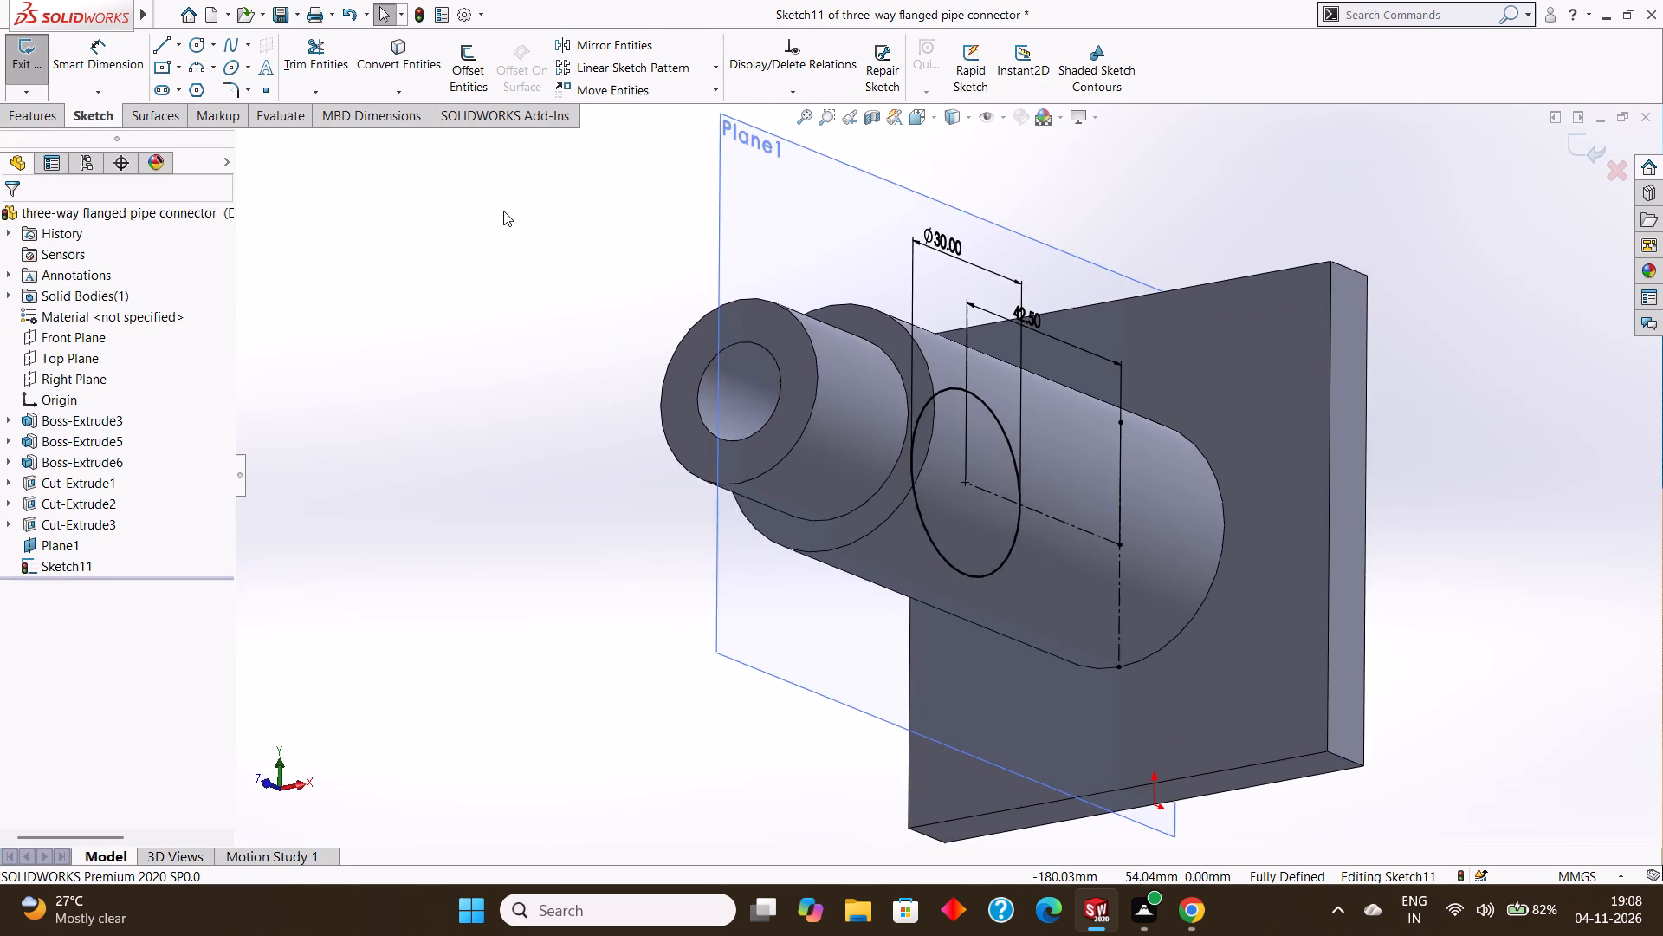
{"action": "middle_click_drag", "start_coordinate": [502, 211], "coordinate": [587, 187]}
{"action": "middle_click_drag", "start_coordinate": [585, 187], "coordinate": [524, 194]}
{"action": "middle_click_drag", "start_coordinate": [521, 194], "coordinate": [508, 202]}
{"action": "middle_click_drag", "start_coordinate": [507, 203], "coordinate": [498, 208]}
{"action": "middle_click_drag", "start_coordinate": [498, 208], "coordinate": [525, 208]}
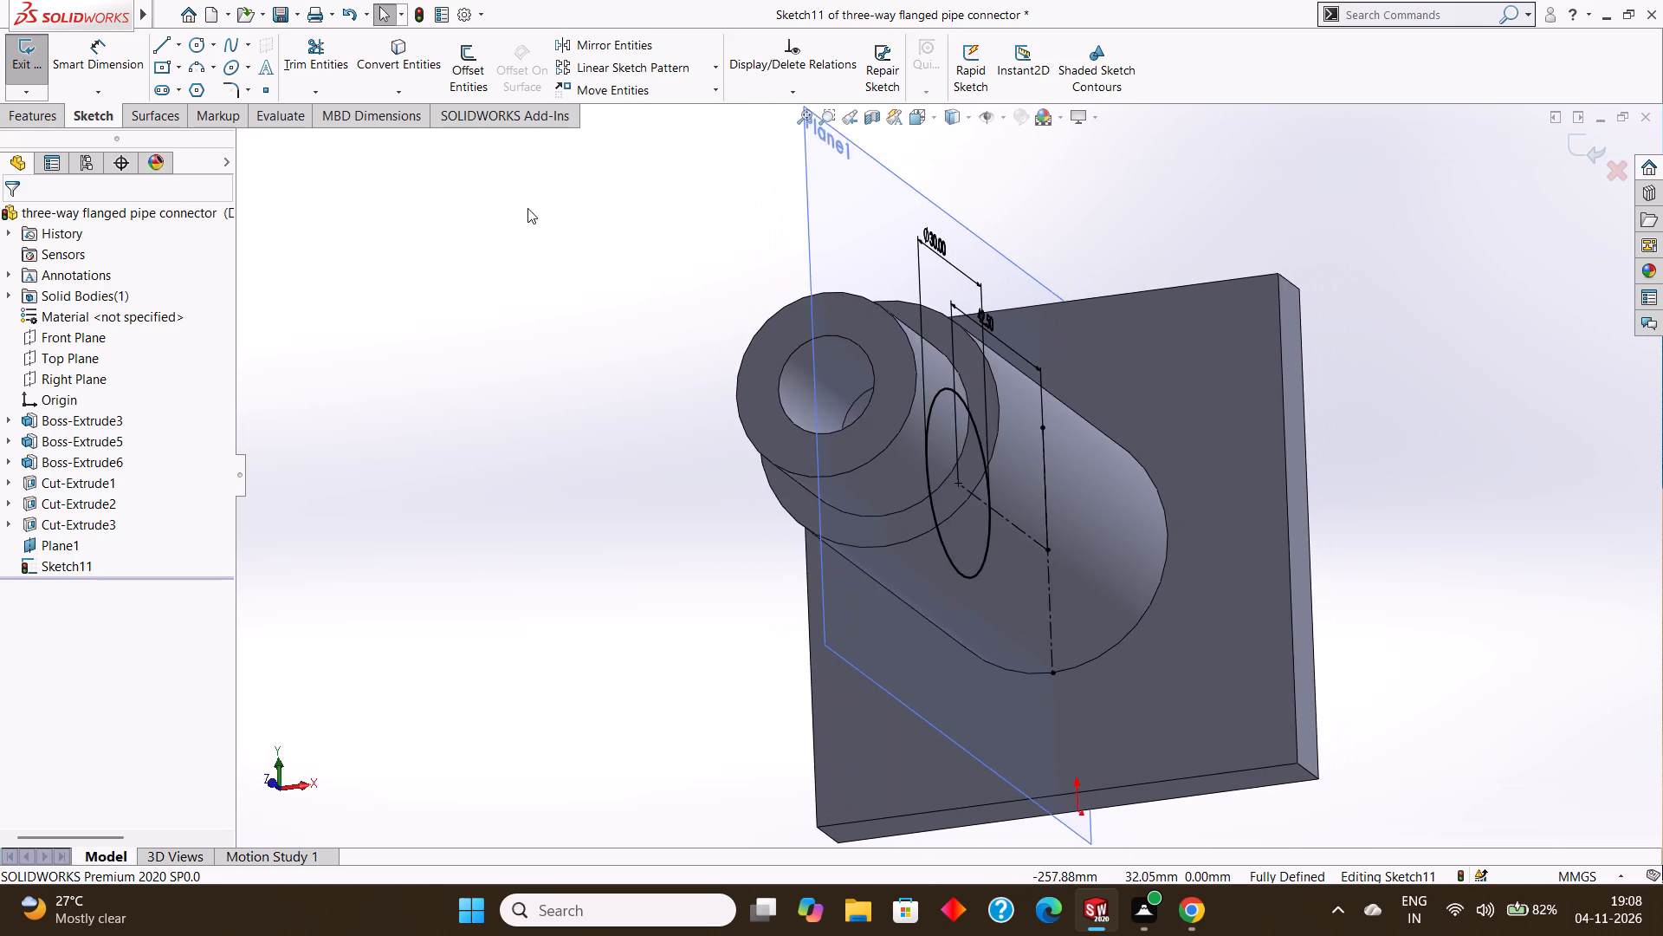
{"action": "middle_click_drag", "start_coordinate": [529, 208], "coordinate": [589, 197]}
{"action": "middle_click_drag", "start_coordinate": [589, 197], "coordinate": [573, 197]}
{"action": "middle_click_drag", "start_coordinate": [555, 200], "coordinate": [528, 206]}
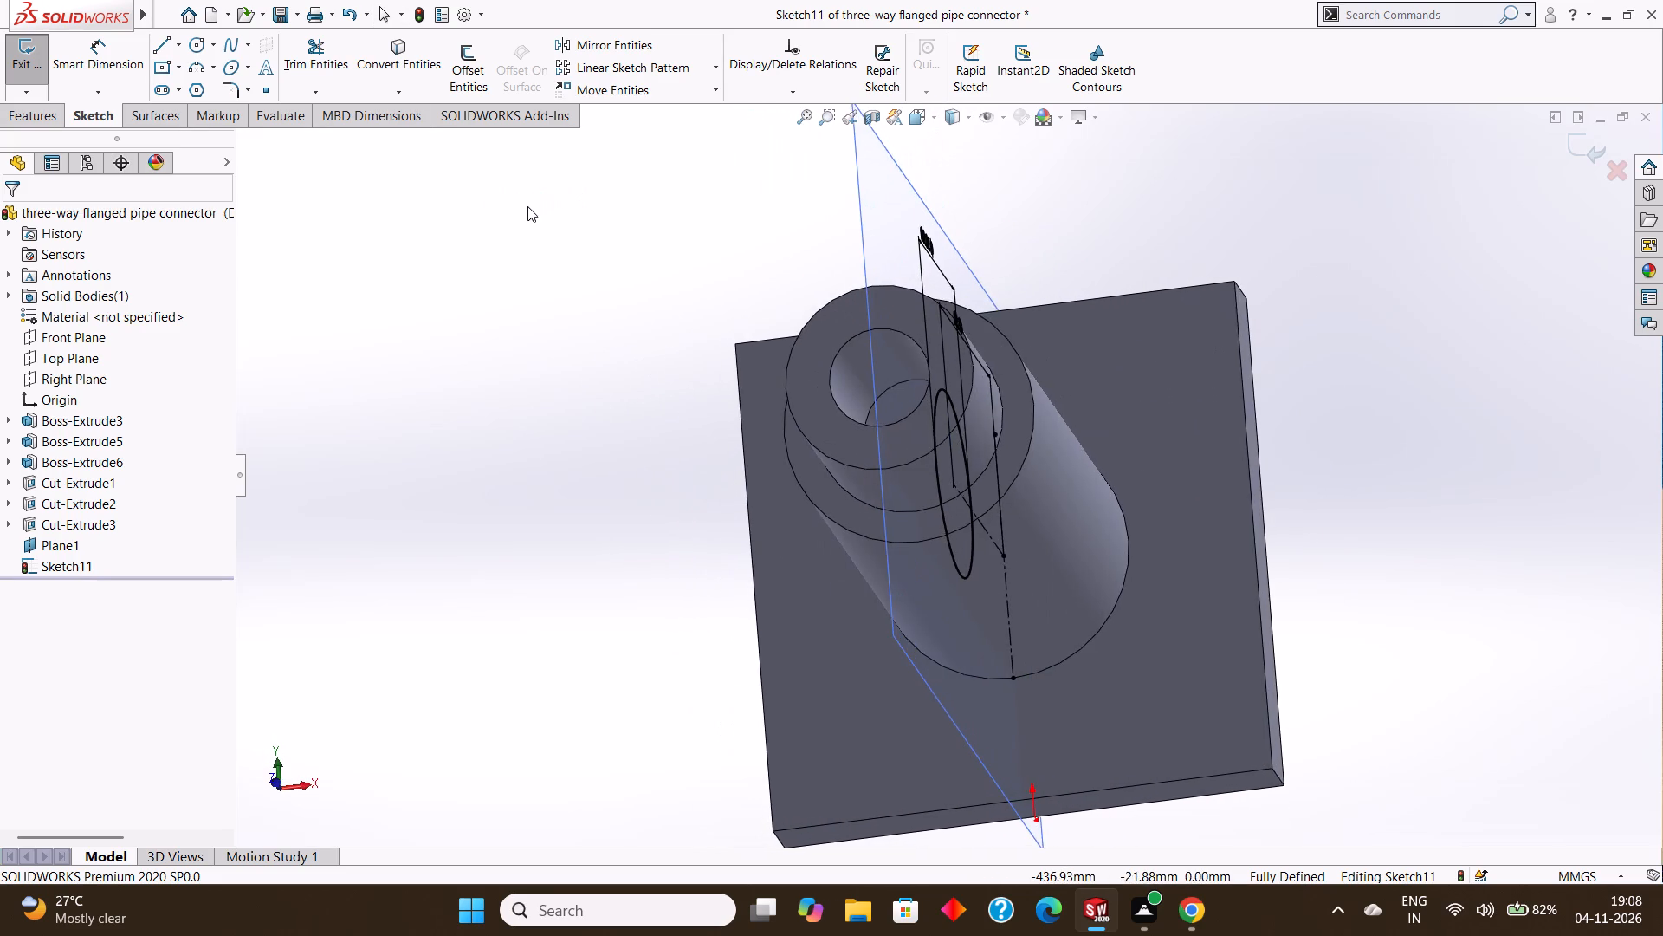
{"action": "middle_click_drag", "start_coordinate": [527, 206], "coordinate": [511, 220]}
{"action": "middle_click_drag", "start_coordinate": [510, 220], "coordinate": [550, 222]}
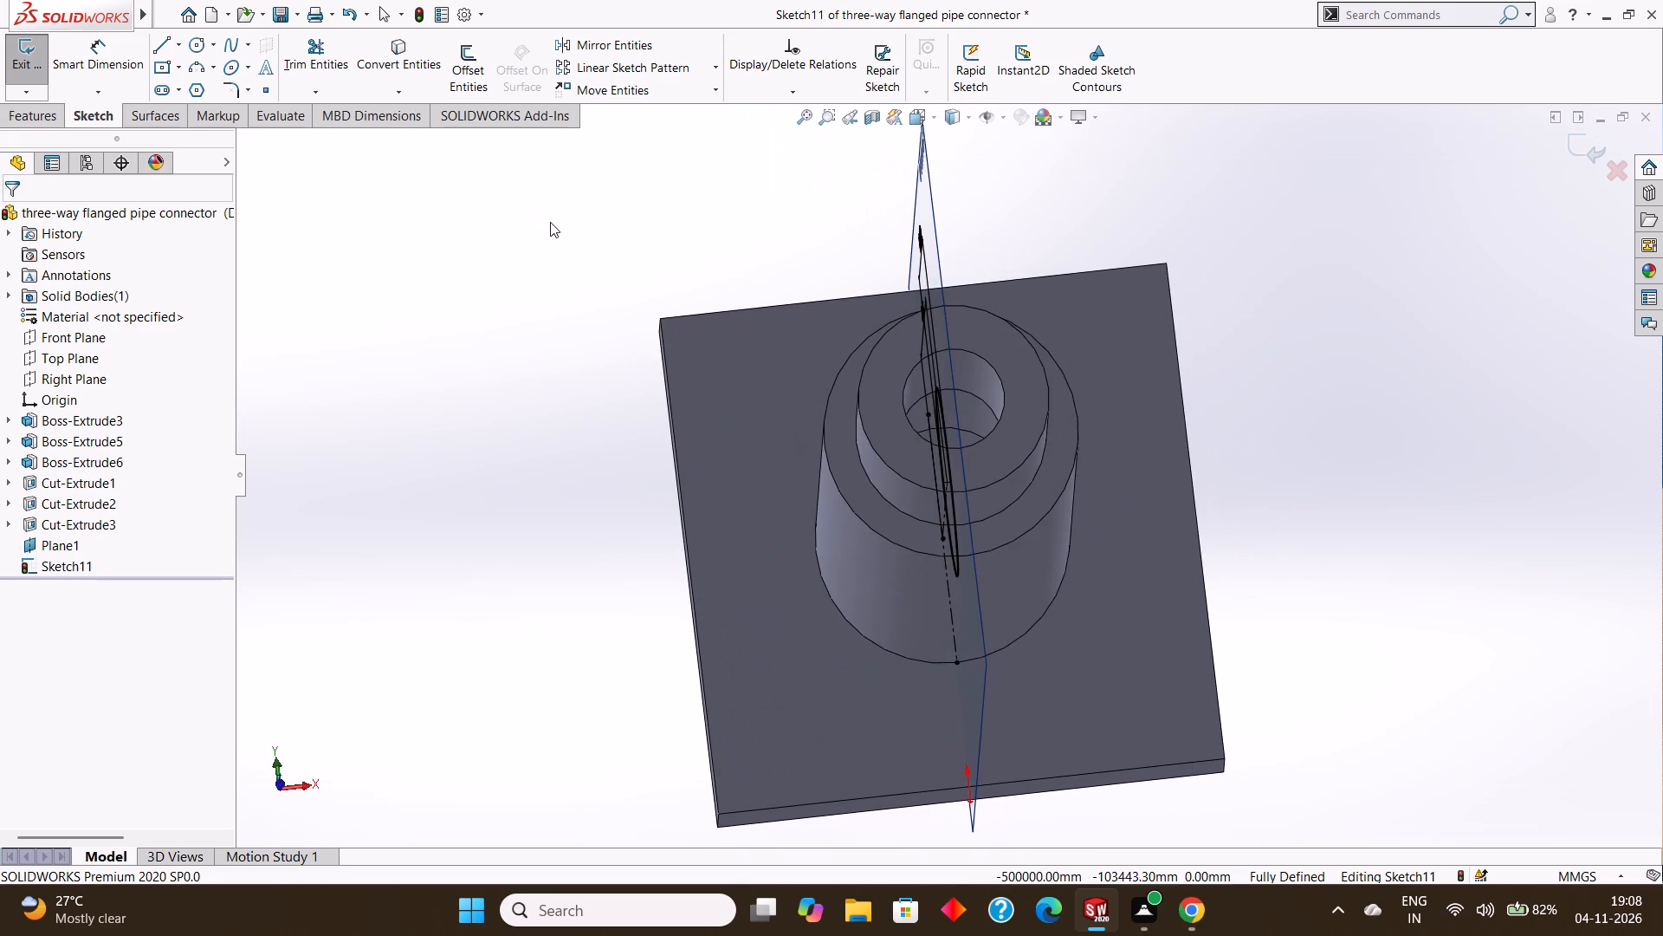
{"action": "middle_click_drag", "start_coordinate": [553, 220], "coordinate": [547, 198]}
{"action": "middle_click_drag", "start_coordinate": [547, 198], "coordinate": [542, 212]}
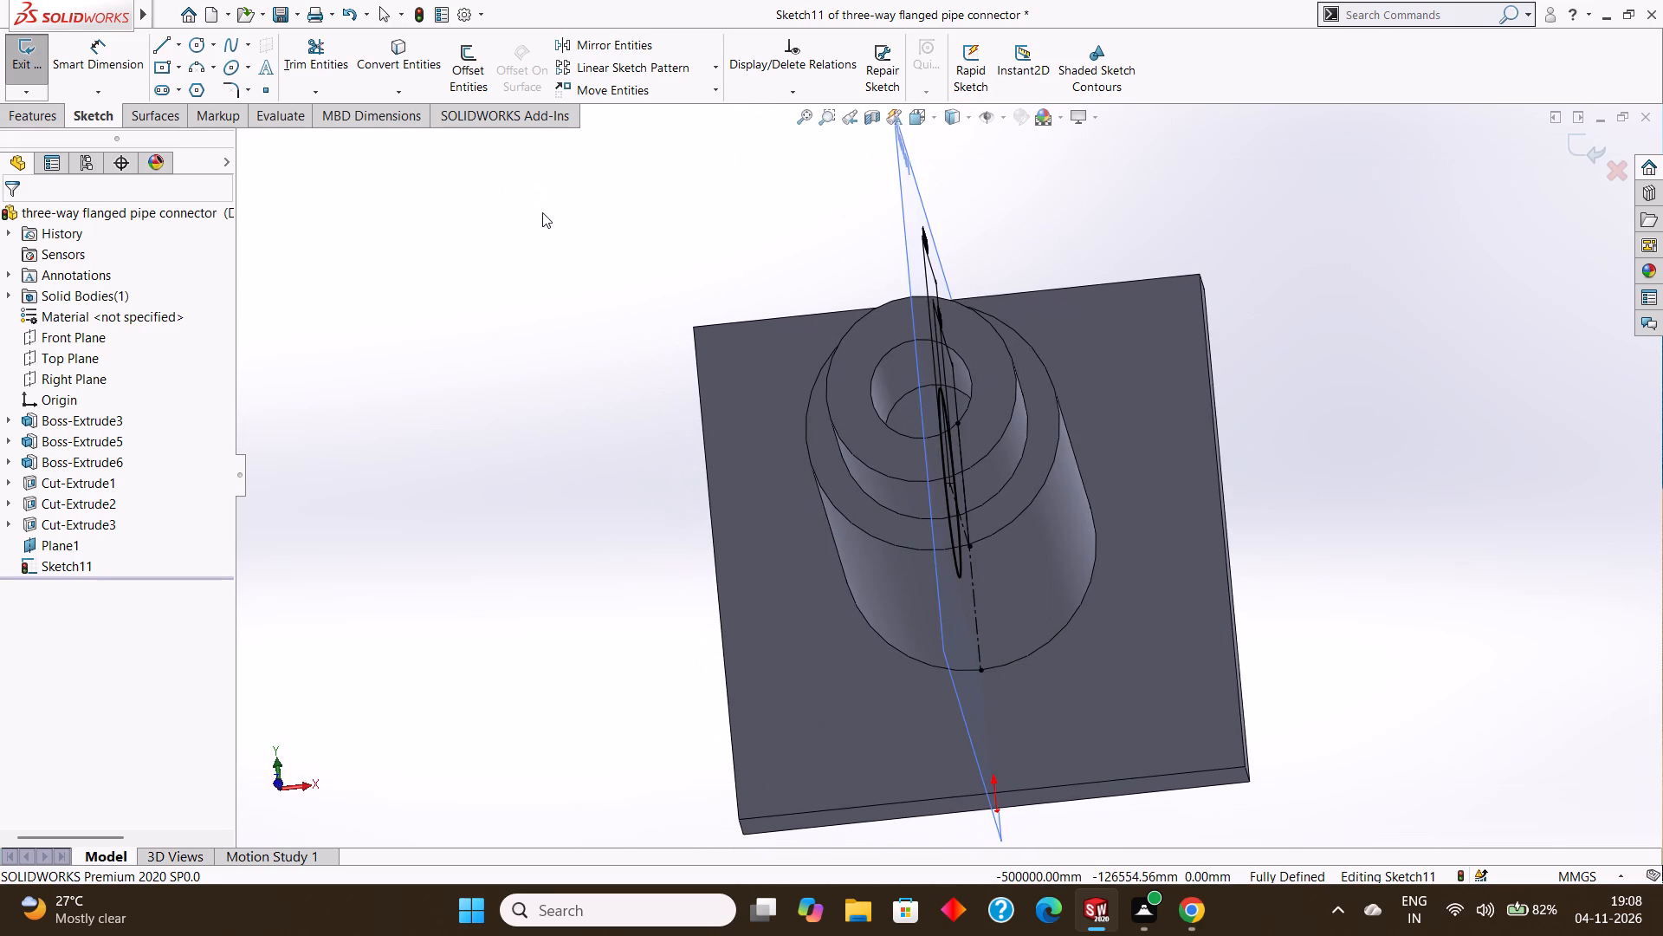
{"action": "key", "text": "Escape"}
{"action": "key", "text": "Escape"}
{"action": "middle_click", "coordinate": [1213, 250]}
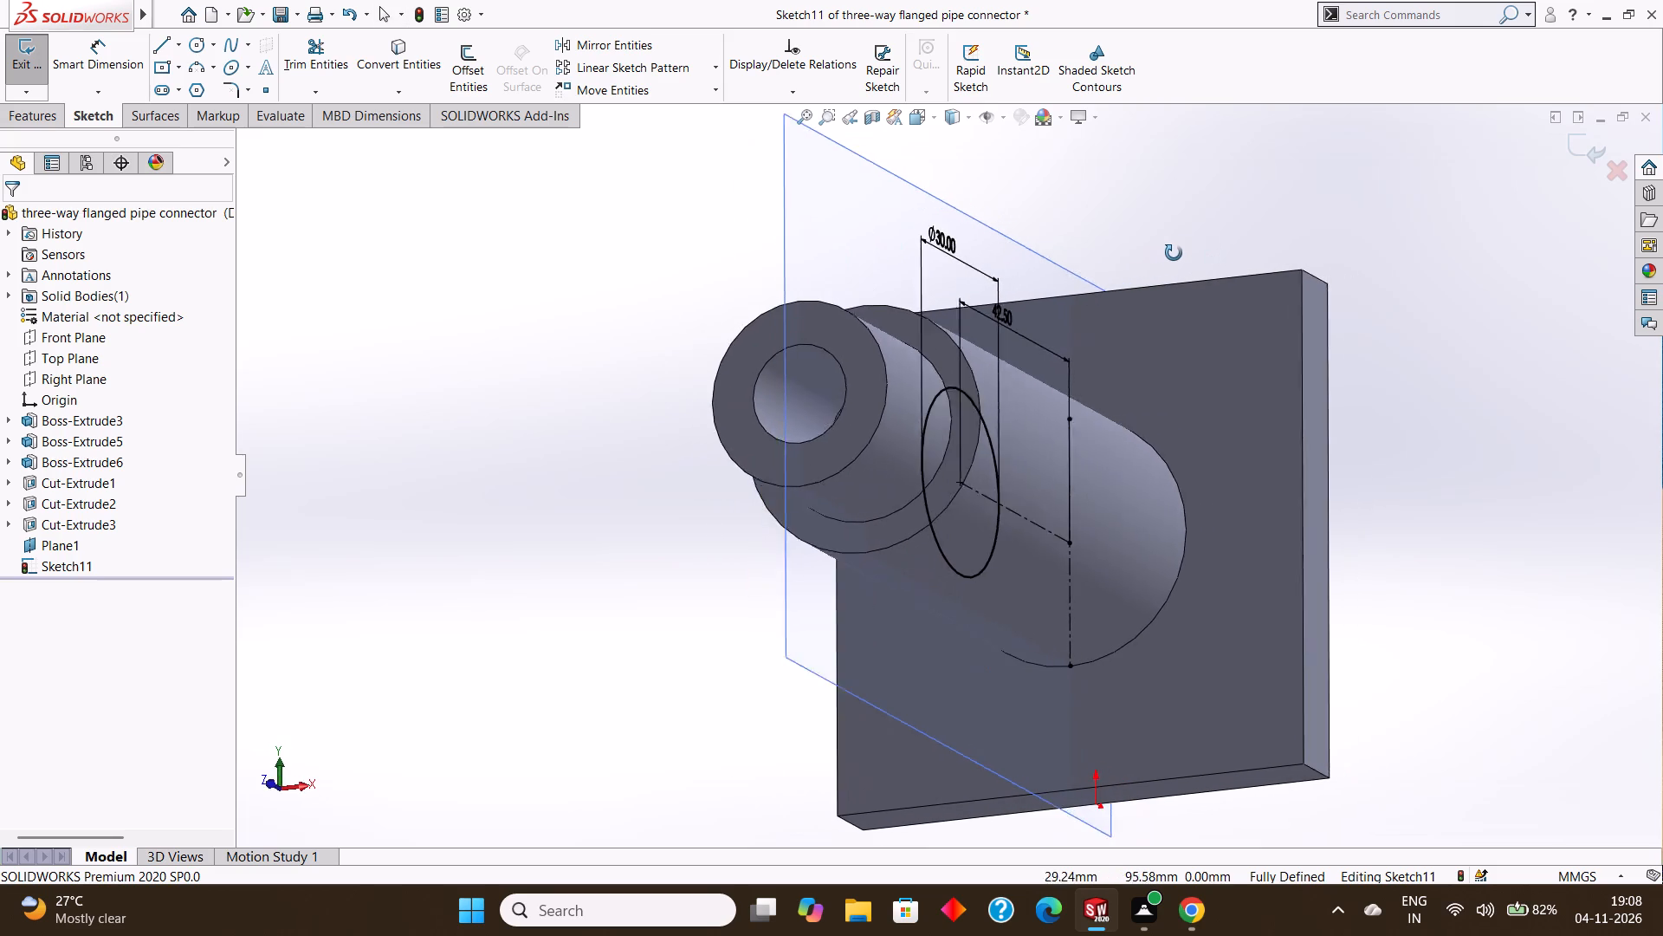
{"action": "middle_click_drag", "start_coordinate": [1213, 248], "coordinate": [1227, 235]}
{"action": "middle_click_drag", "start_coordinate": [1225, 233], "coordinate": [1193, 237]}
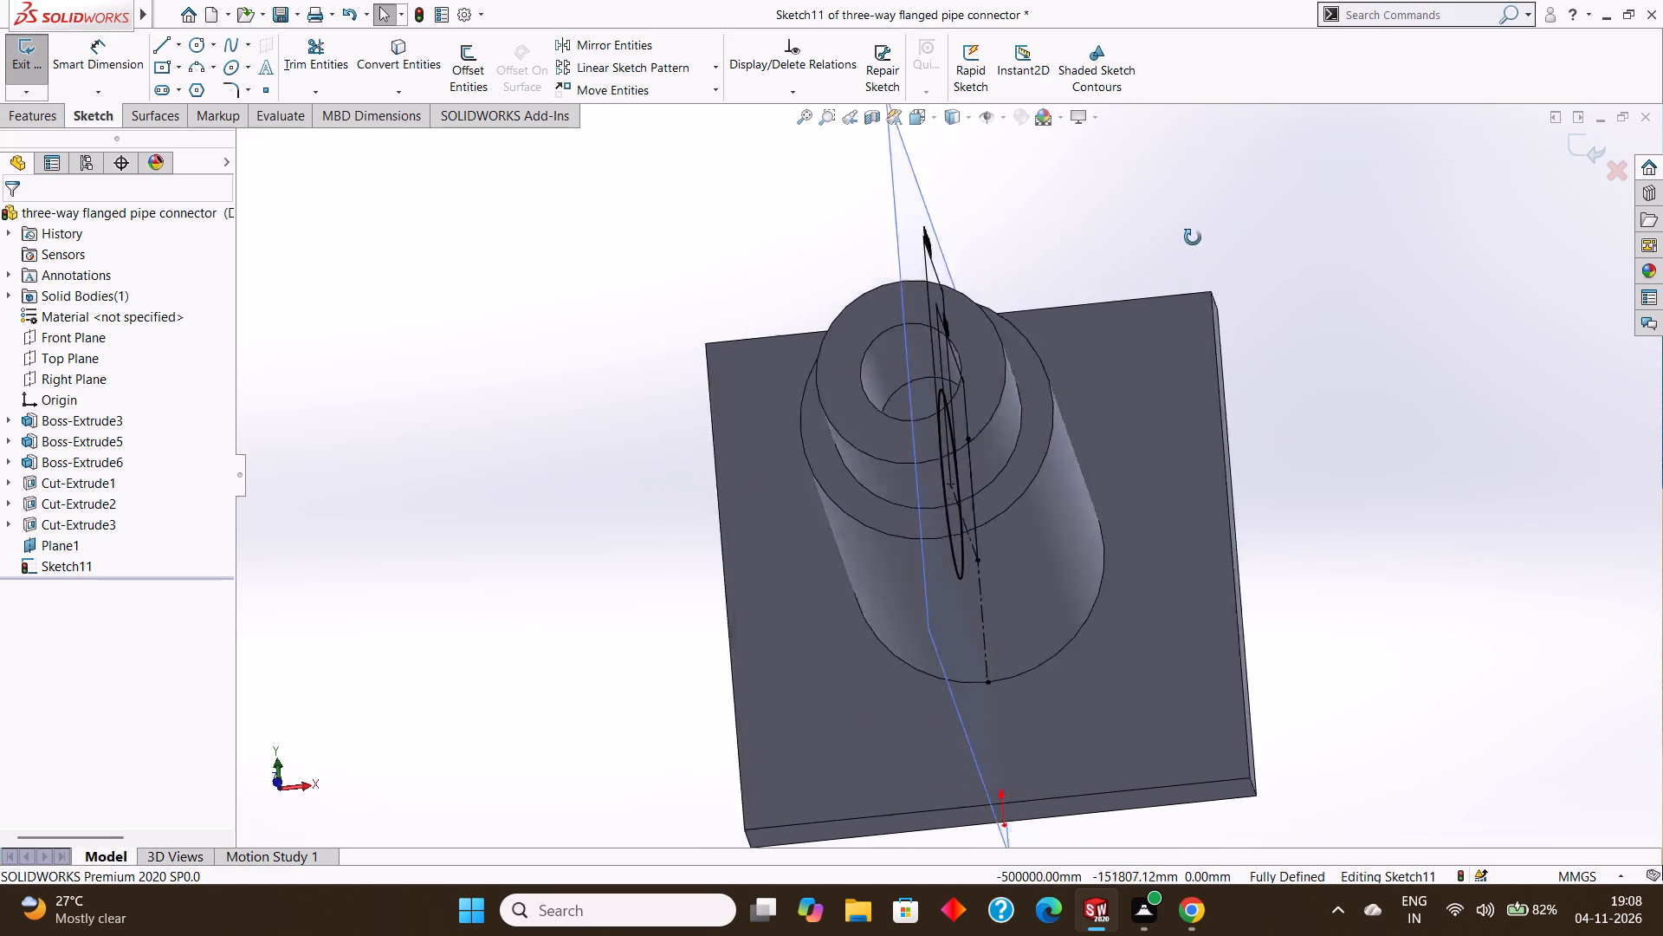
{"action": "middle_click_drag", "start_coordinate": [1193, 237], "coordinate": [1097, 289]}
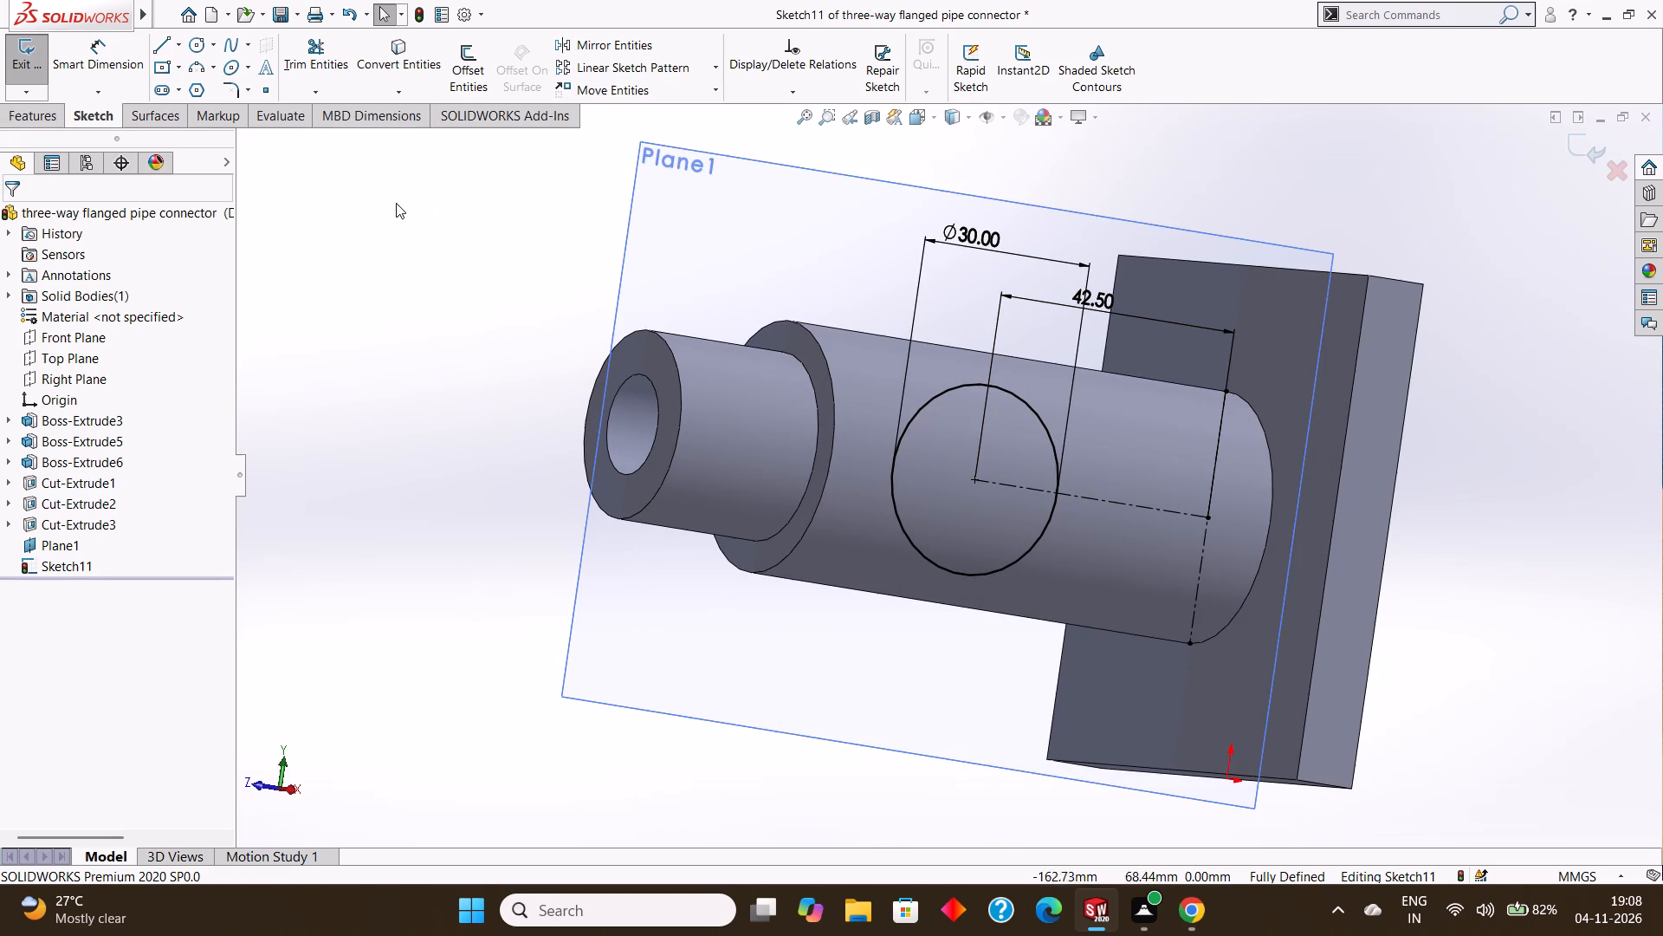
{"action": "left_click", "coordinate": [791, 220]}
{"action": "key", "text": "ctrl+8"}
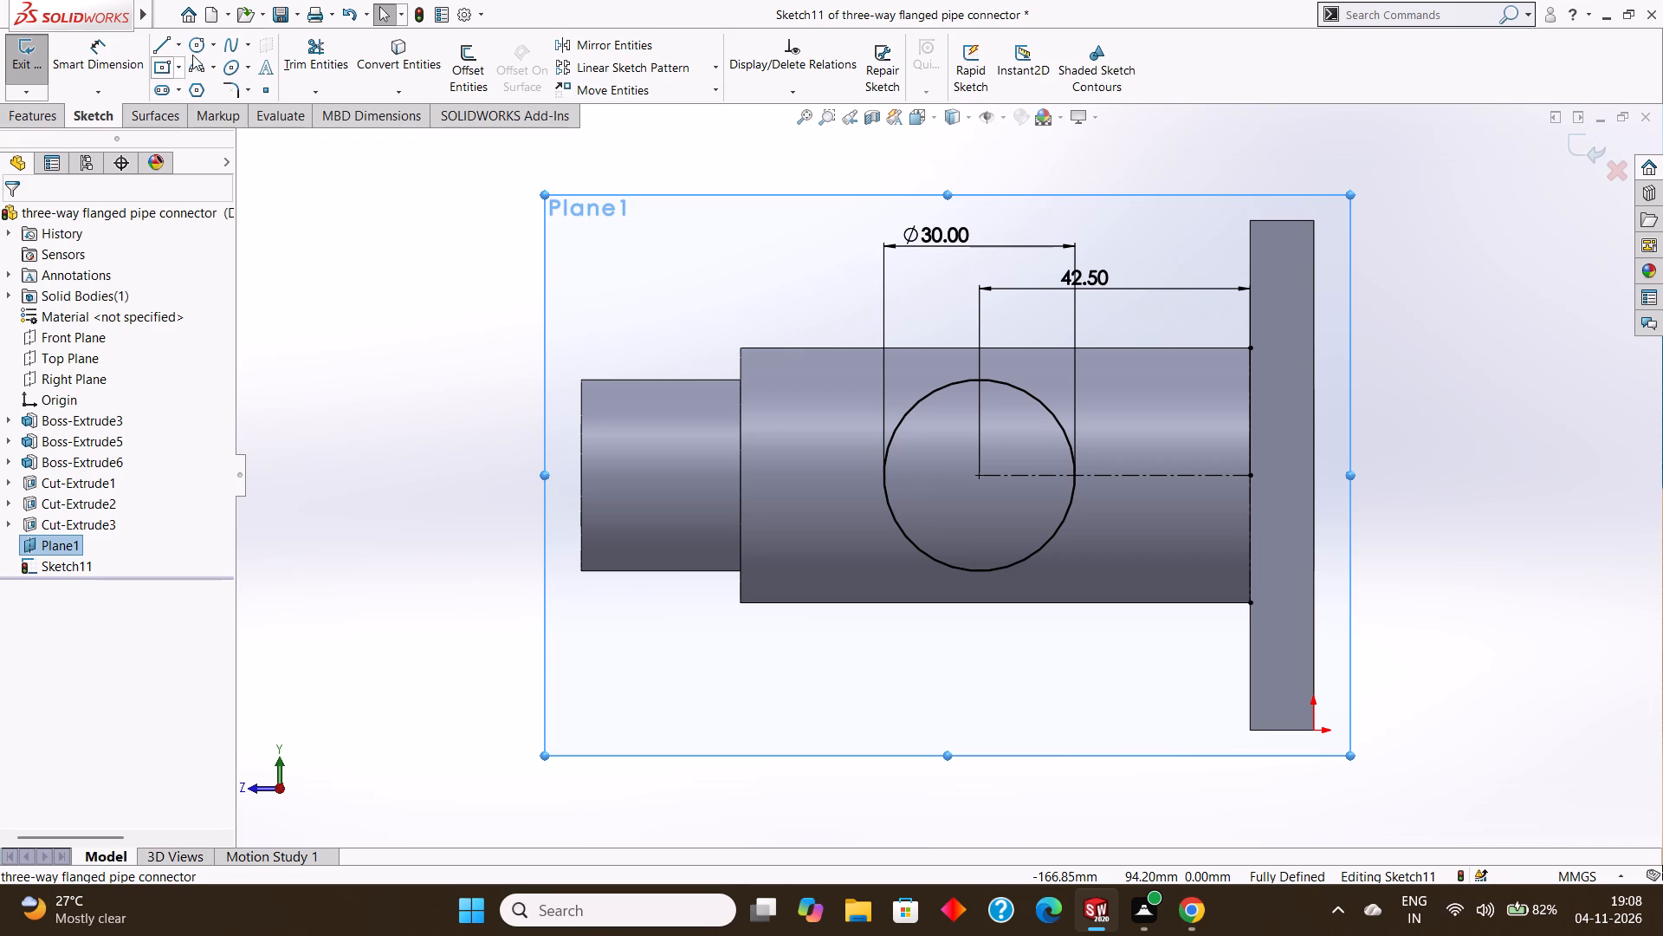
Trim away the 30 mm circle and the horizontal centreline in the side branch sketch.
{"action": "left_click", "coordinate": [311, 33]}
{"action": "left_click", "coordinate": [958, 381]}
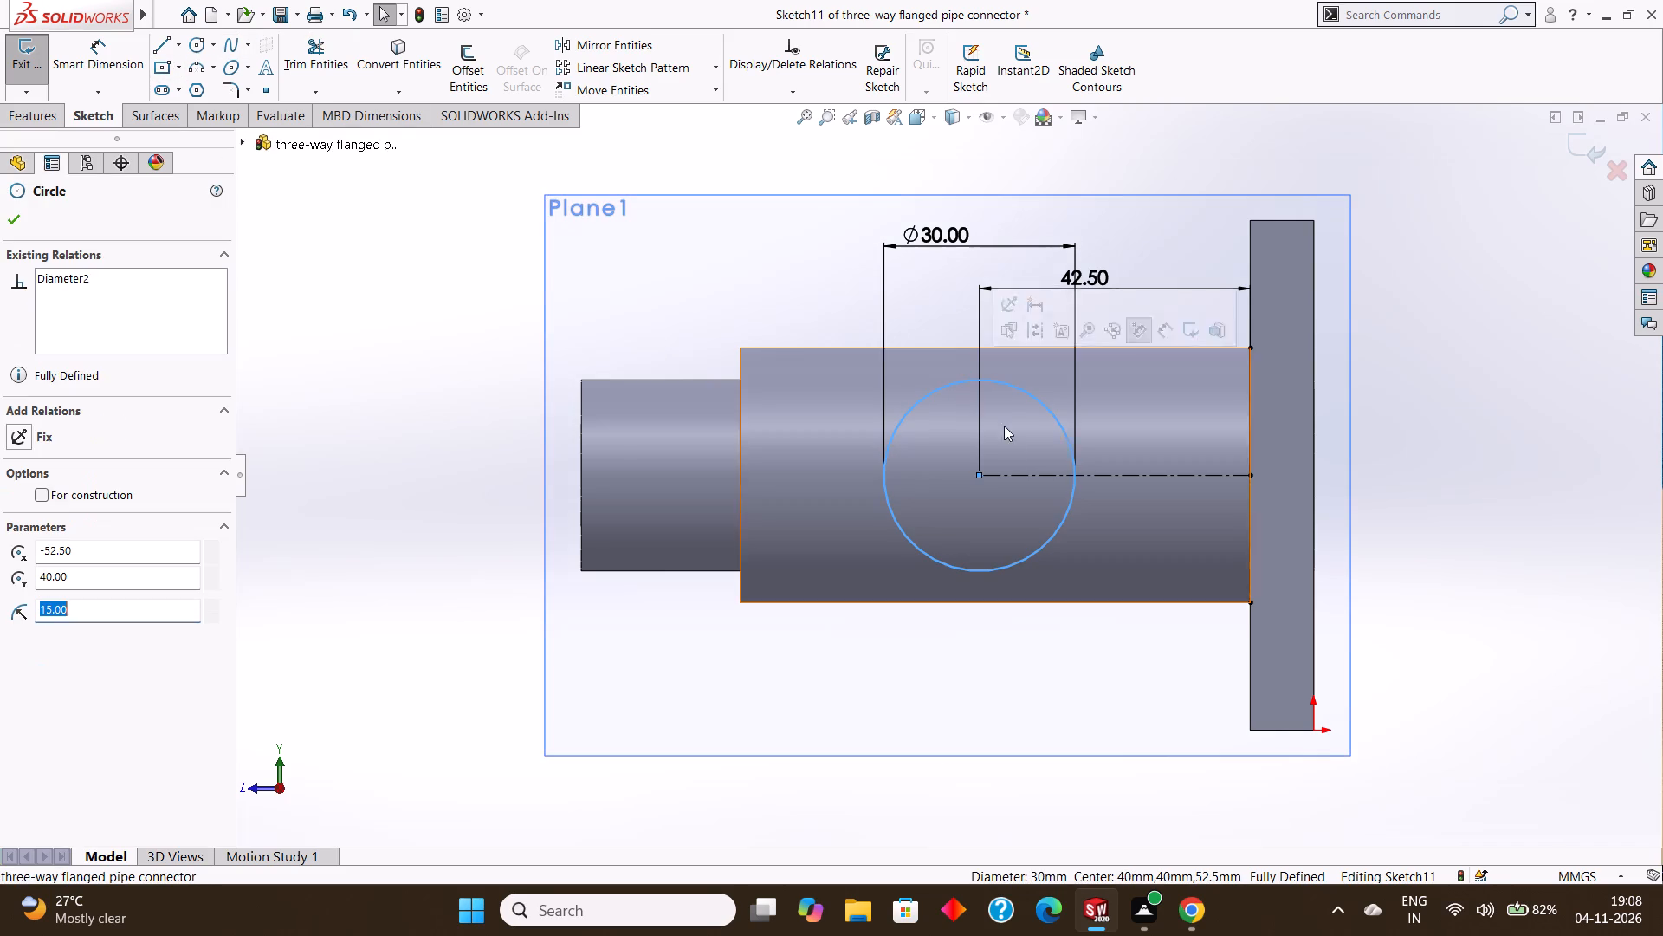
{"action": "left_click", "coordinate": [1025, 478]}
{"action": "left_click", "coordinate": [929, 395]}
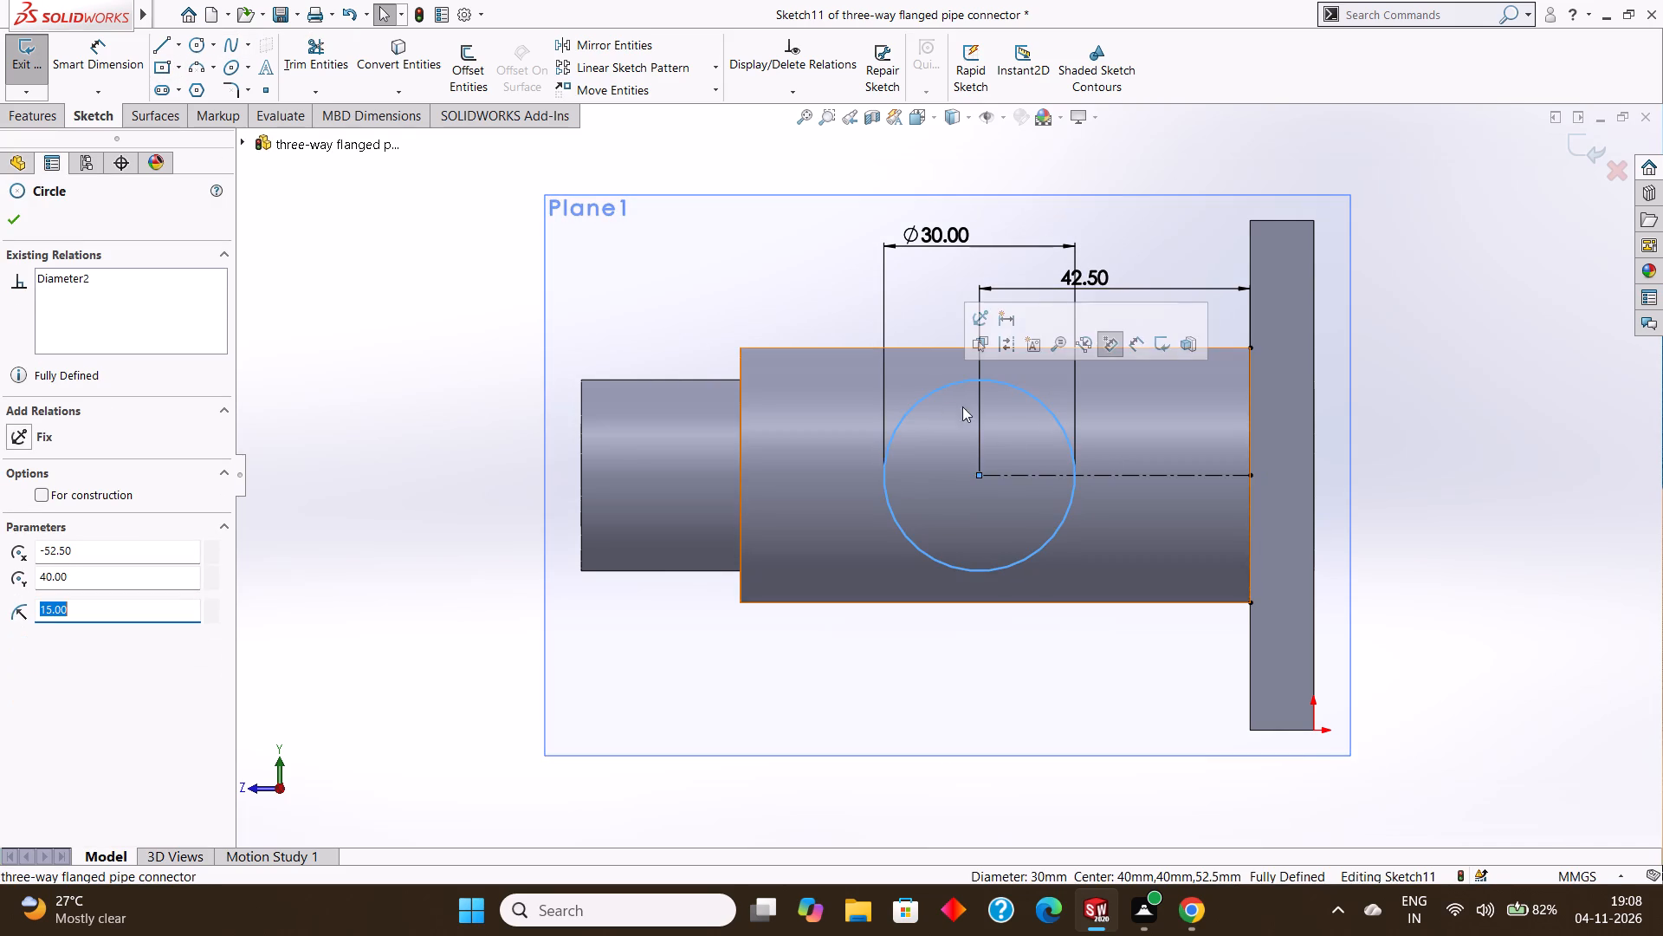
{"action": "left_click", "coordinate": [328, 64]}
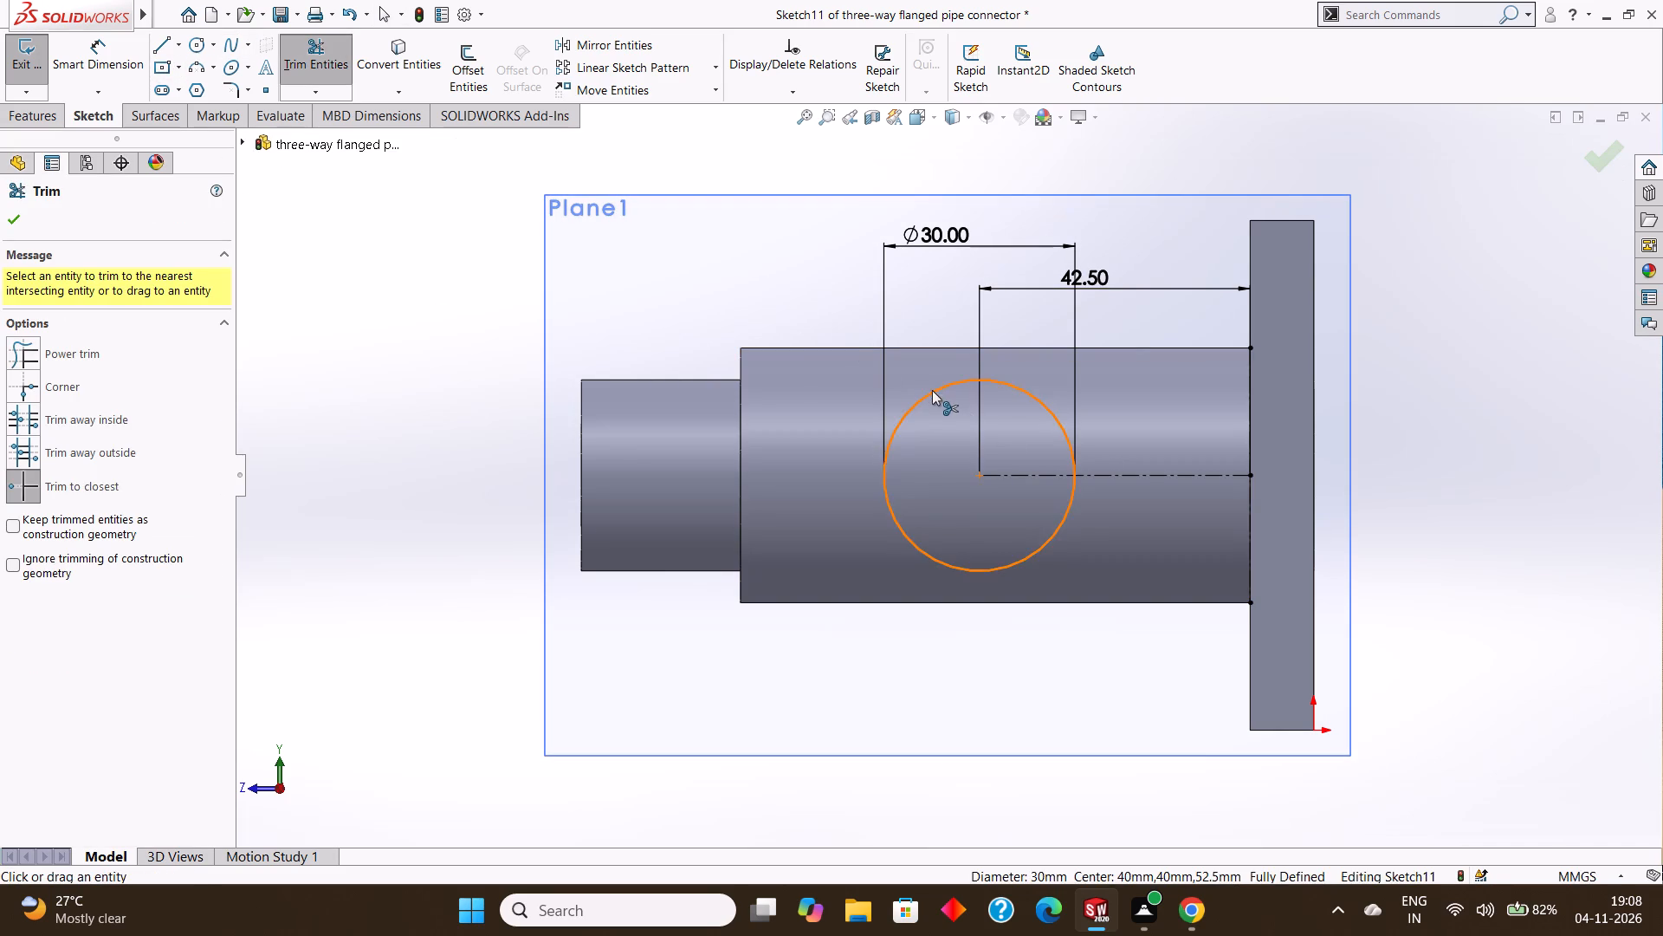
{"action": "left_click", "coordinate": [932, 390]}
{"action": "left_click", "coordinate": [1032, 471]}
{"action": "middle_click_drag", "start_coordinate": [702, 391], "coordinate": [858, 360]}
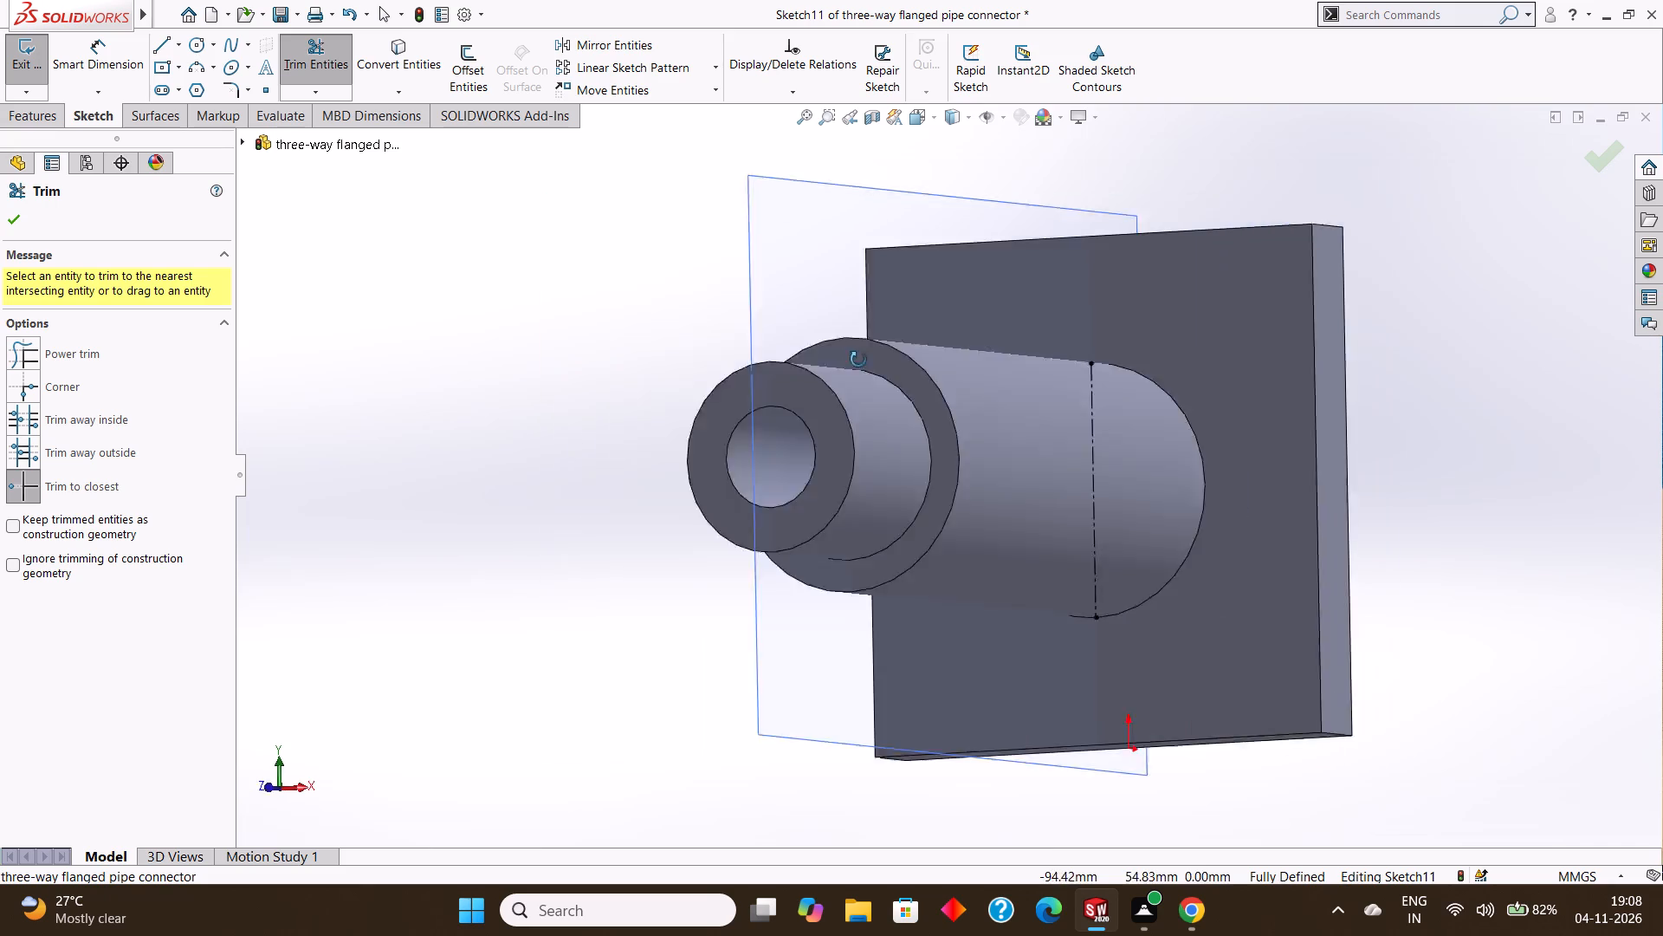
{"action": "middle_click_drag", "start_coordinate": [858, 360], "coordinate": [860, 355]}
Exit the side branch sketch on Plane1 and delete Sketch11 from the model.
{"action": "left_click", "coordinate": [17, 205]}
{"action": "left_click", "coordinate": [18, 224]}
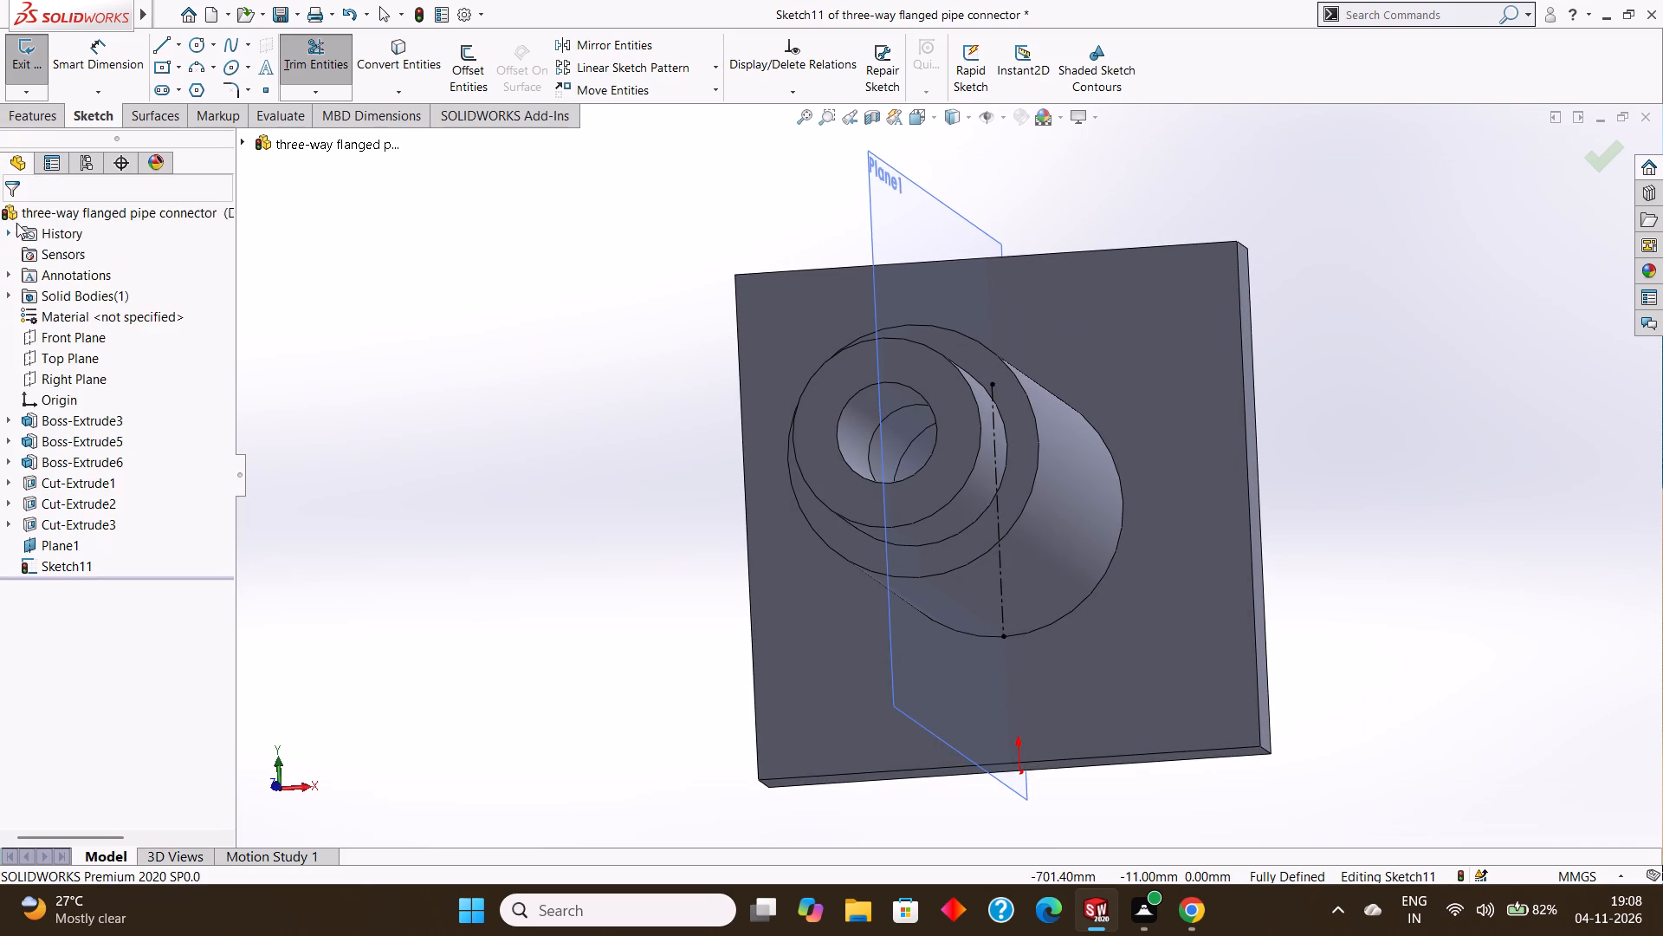
{"action": "left_click", "coordinate": [61, 541]}
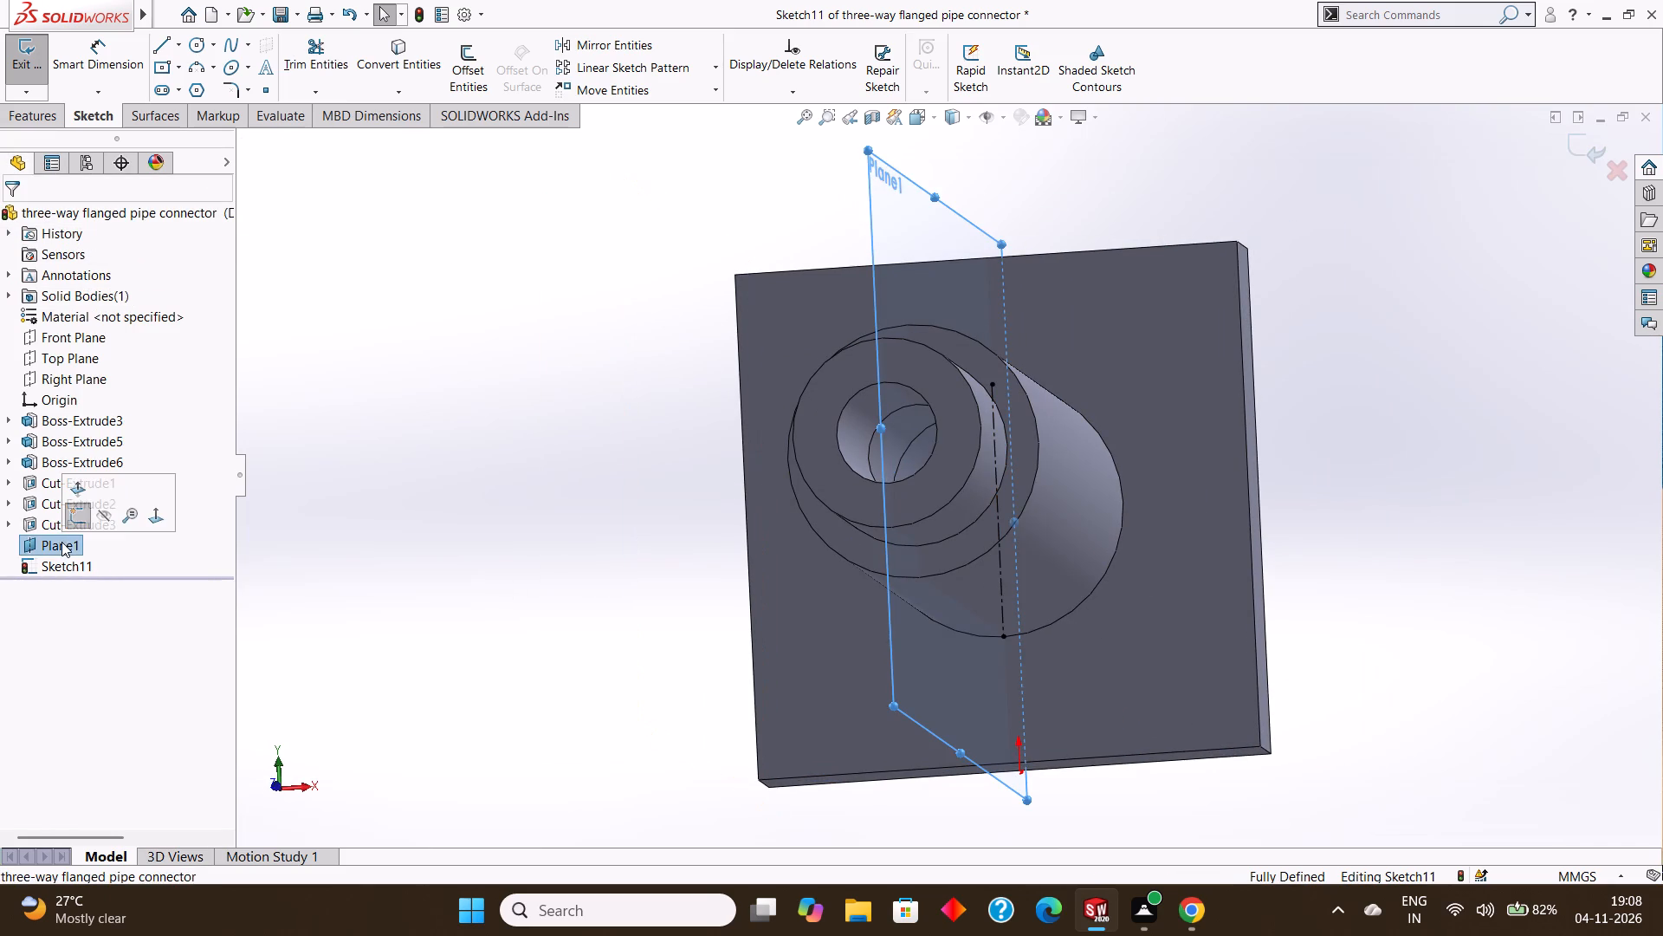
{"action": "left_click", "coordinate": [77, 596]}
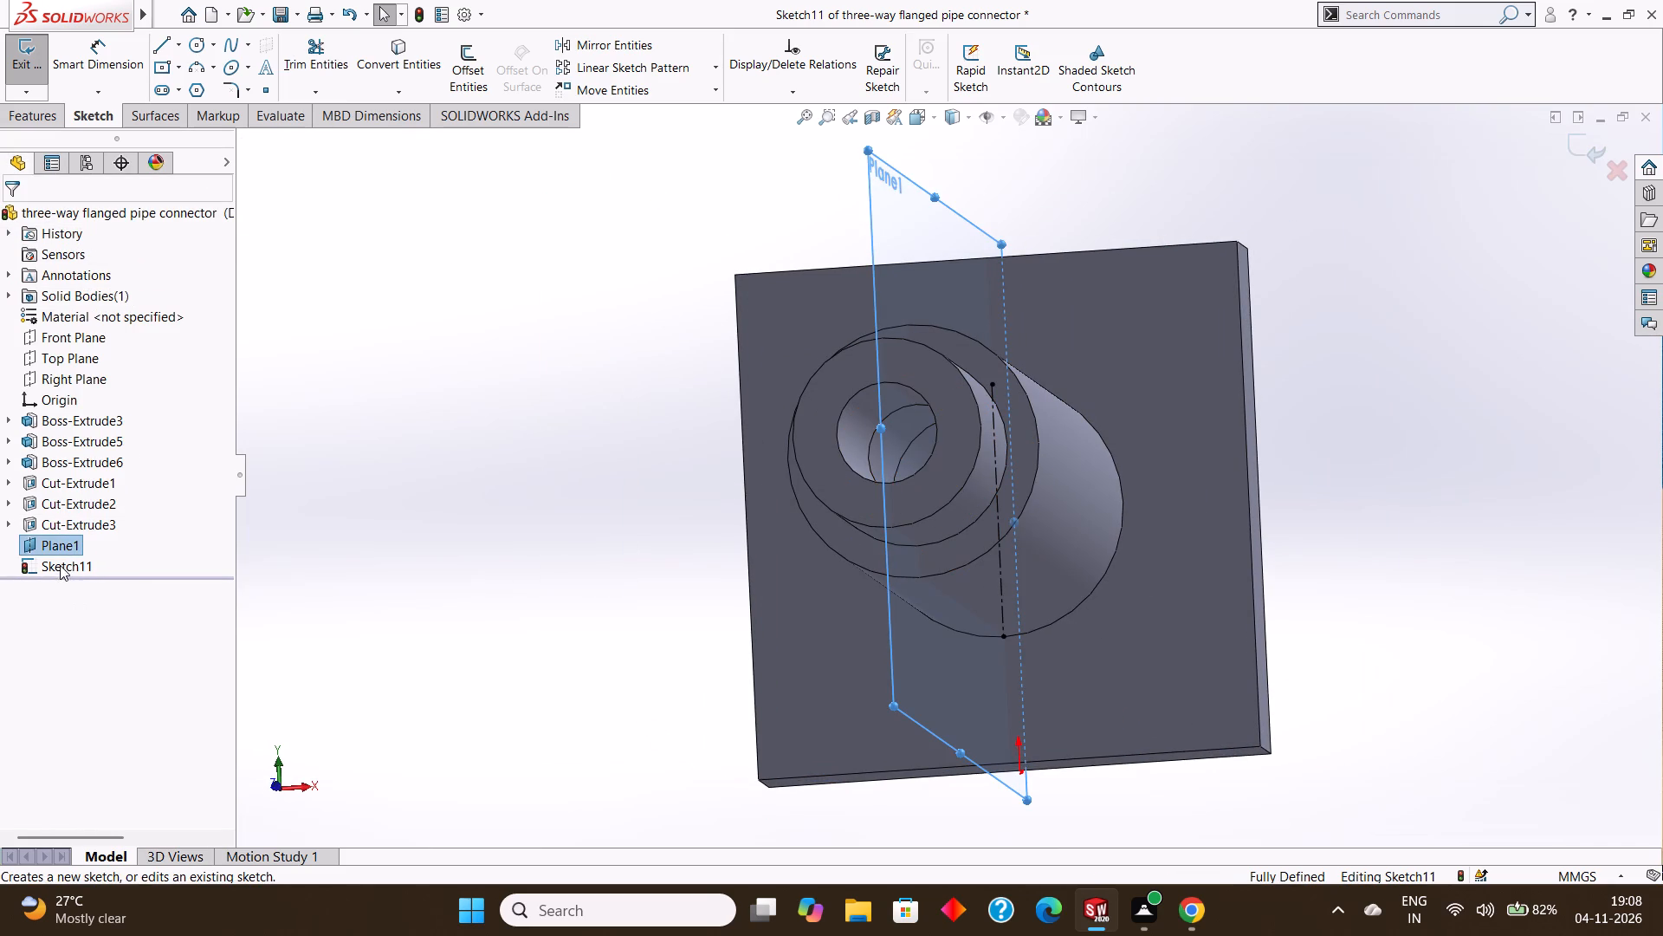
{"action": "right_click", "coordinate": [60, 563]}
{"action": "left_click", "coordinate": [31, 612]}
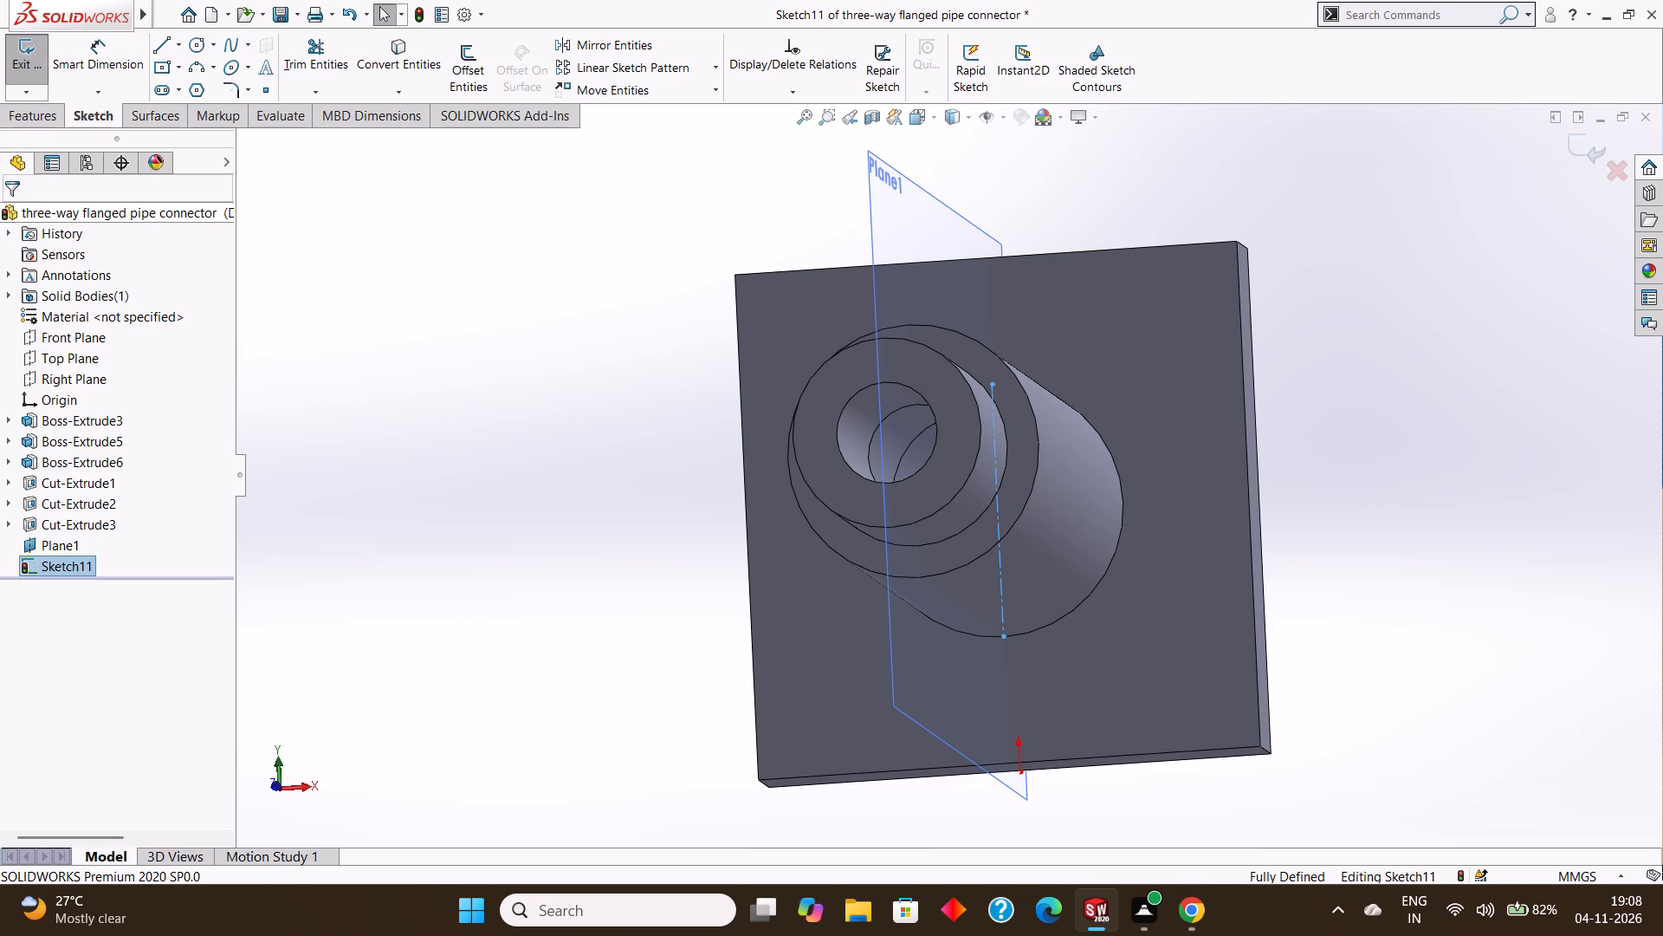
{"action": "left_click", "coordinate": [260, 296]}
{"action": "left_click", "coordinate": [1578, 152]}
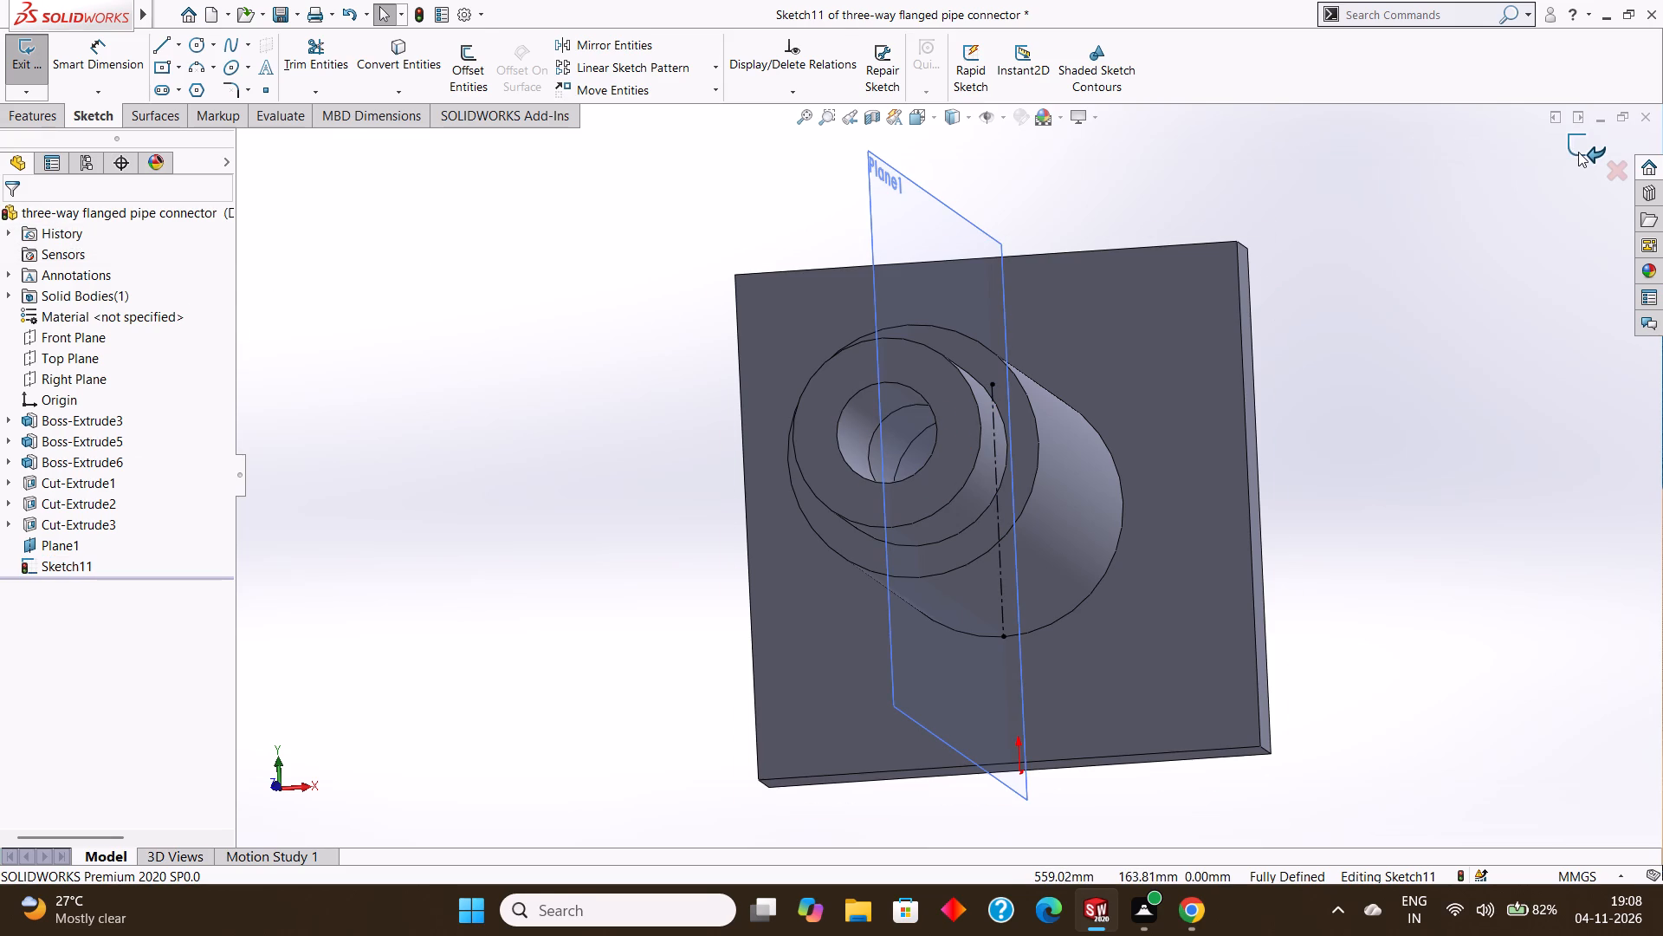
{"action": "left_click", "coordinate": [70, 567]}
{"action": "right_click", "coordinate": [70, 567]}
{"action": "left_click", "coordinate": [125, 678]}
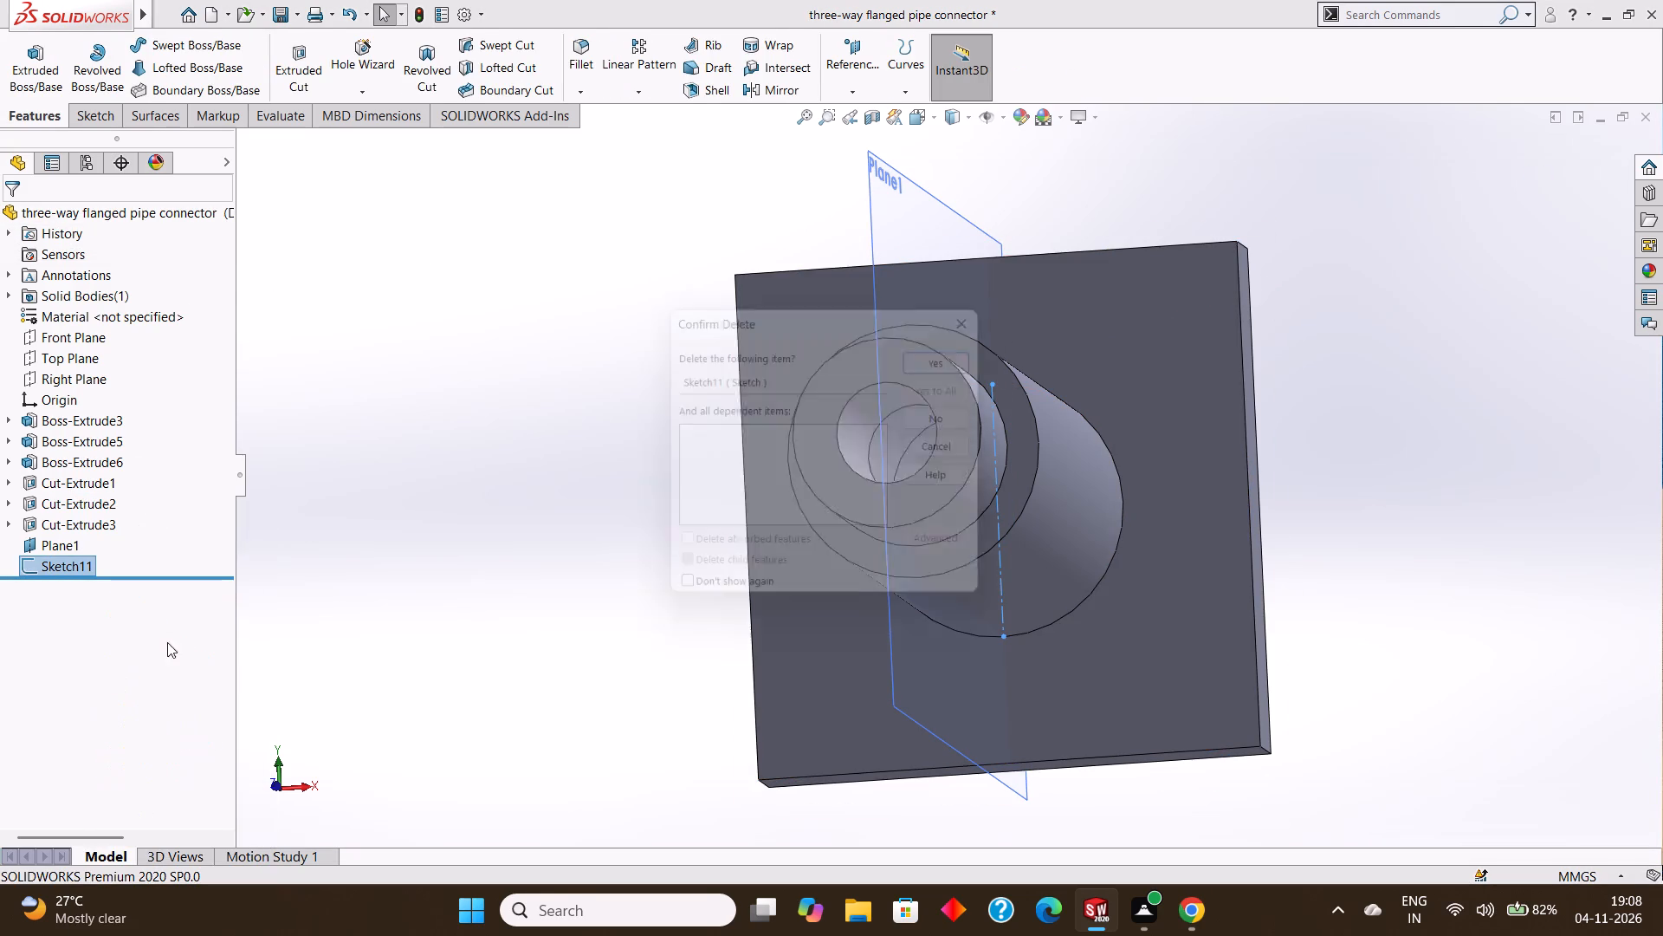
{"action": "left_click", "coordinate": [941, 332]}
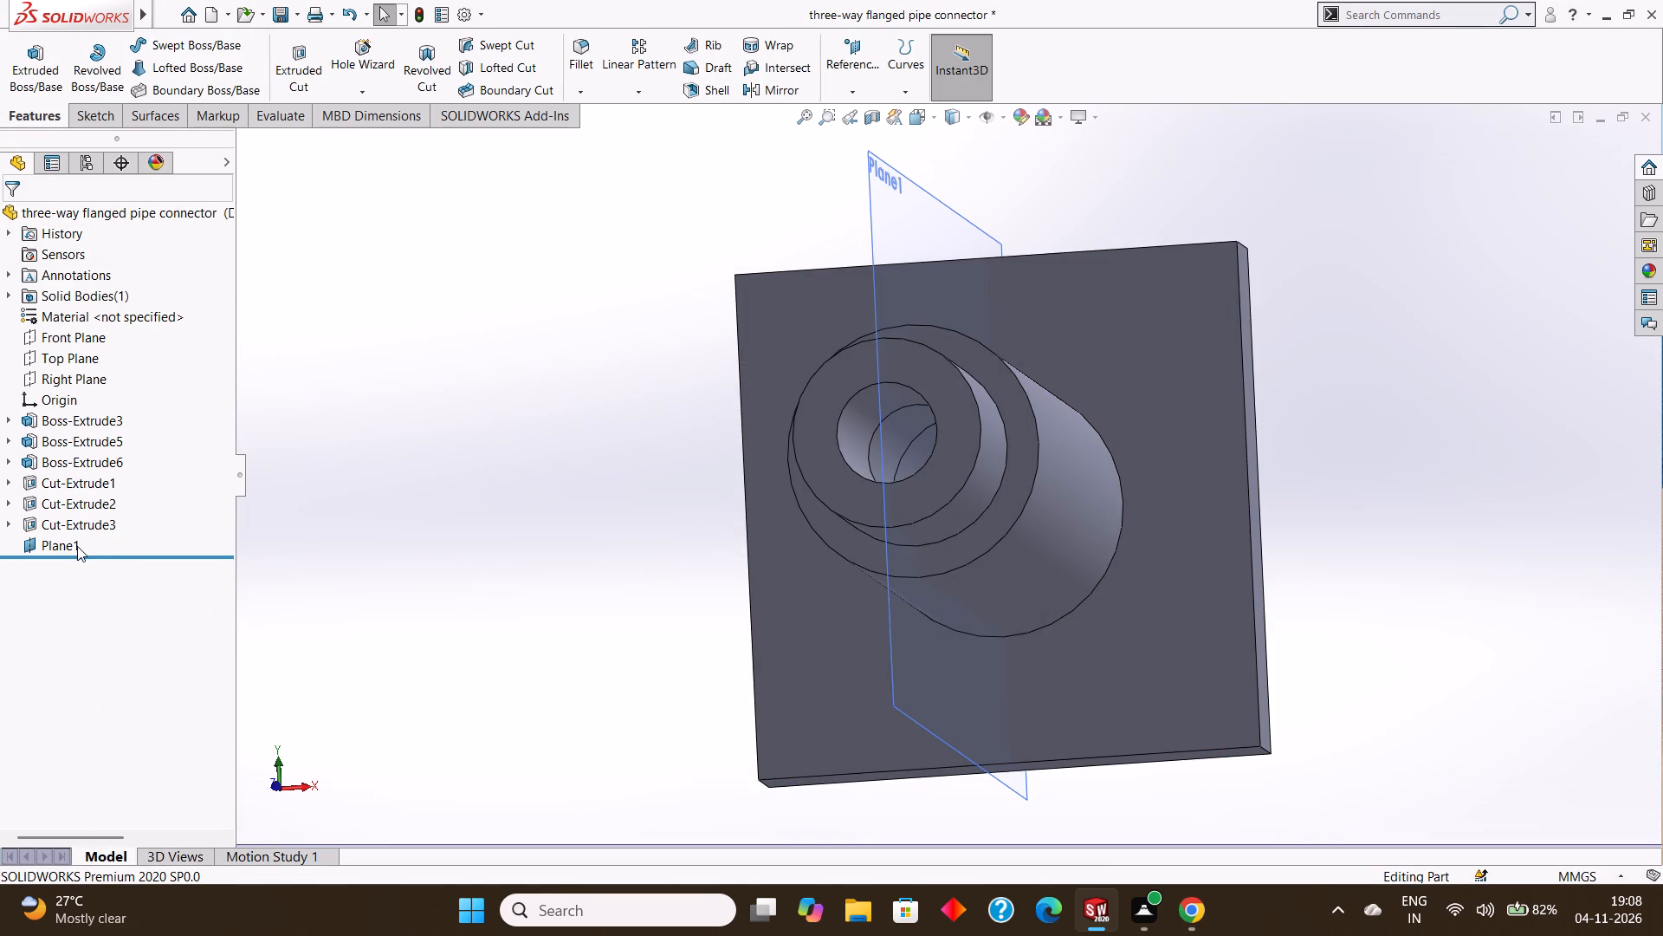
Edit Plane1 so that it is offset 15 mm from the Right Plane, with the offset flipped outward beyond the flange.
{"action": "left_click", "coordinate": [73, 544]}
{"action": "left_click", "coordinate": [87, 487]}
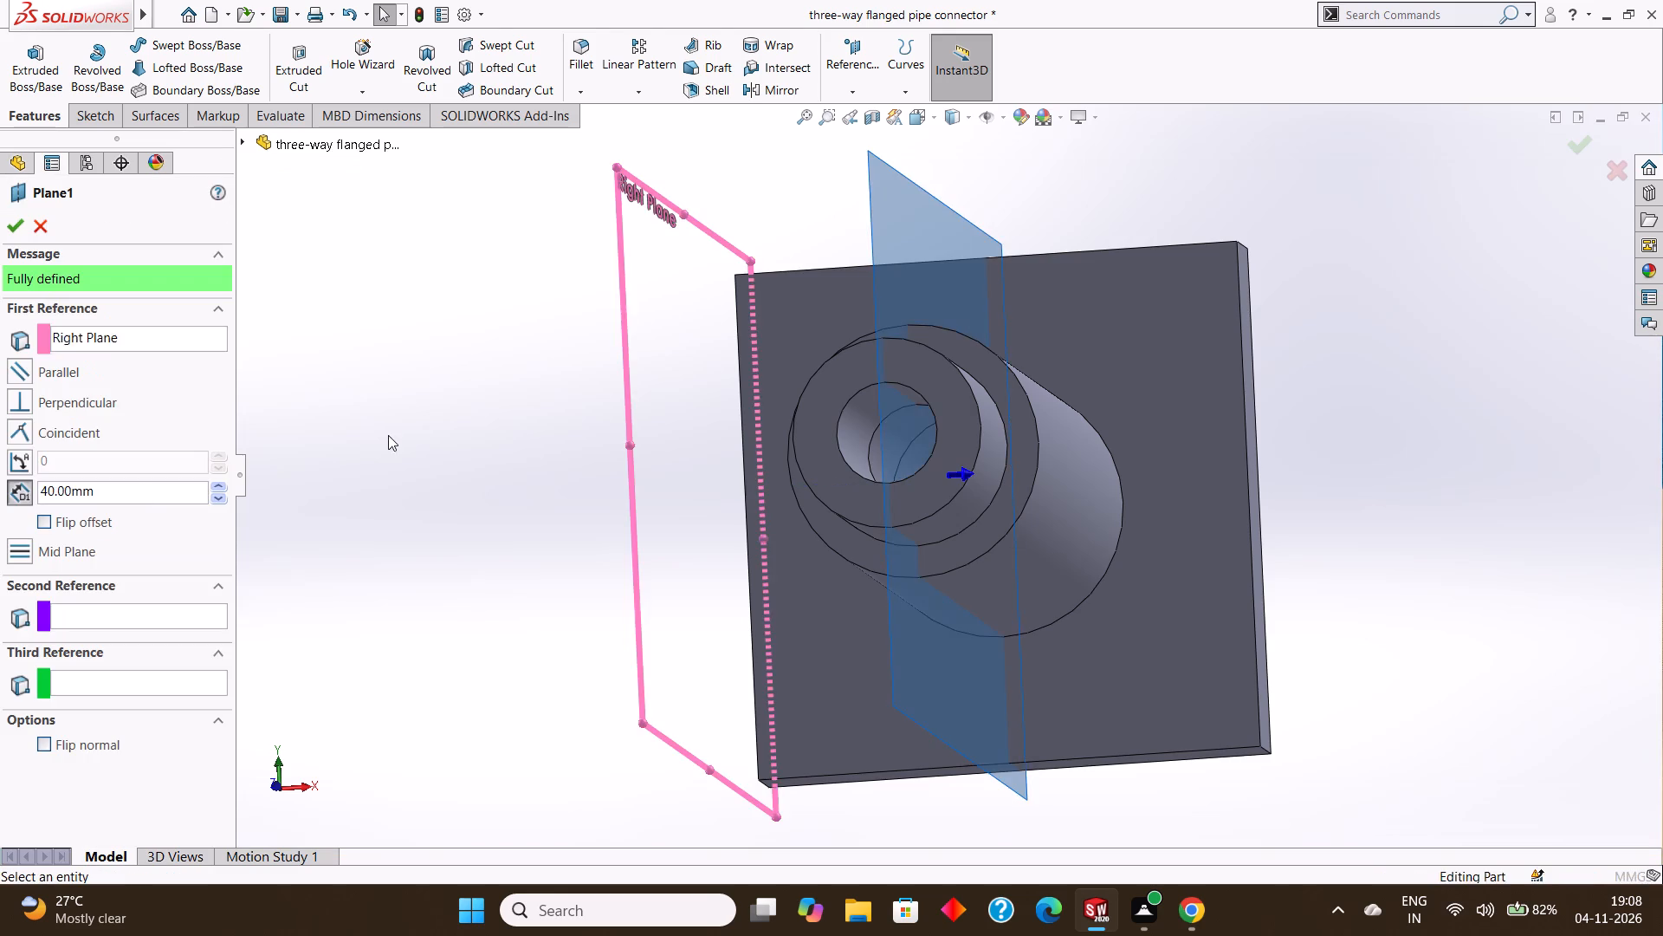
{"action": "middle_click_drag", "start_coordinate": [391, 432], "coordinate": [434, 371]}
{"action": "middle_click_drag", "start_coordinate": [469, 394], "coordinate": [443, 376]}
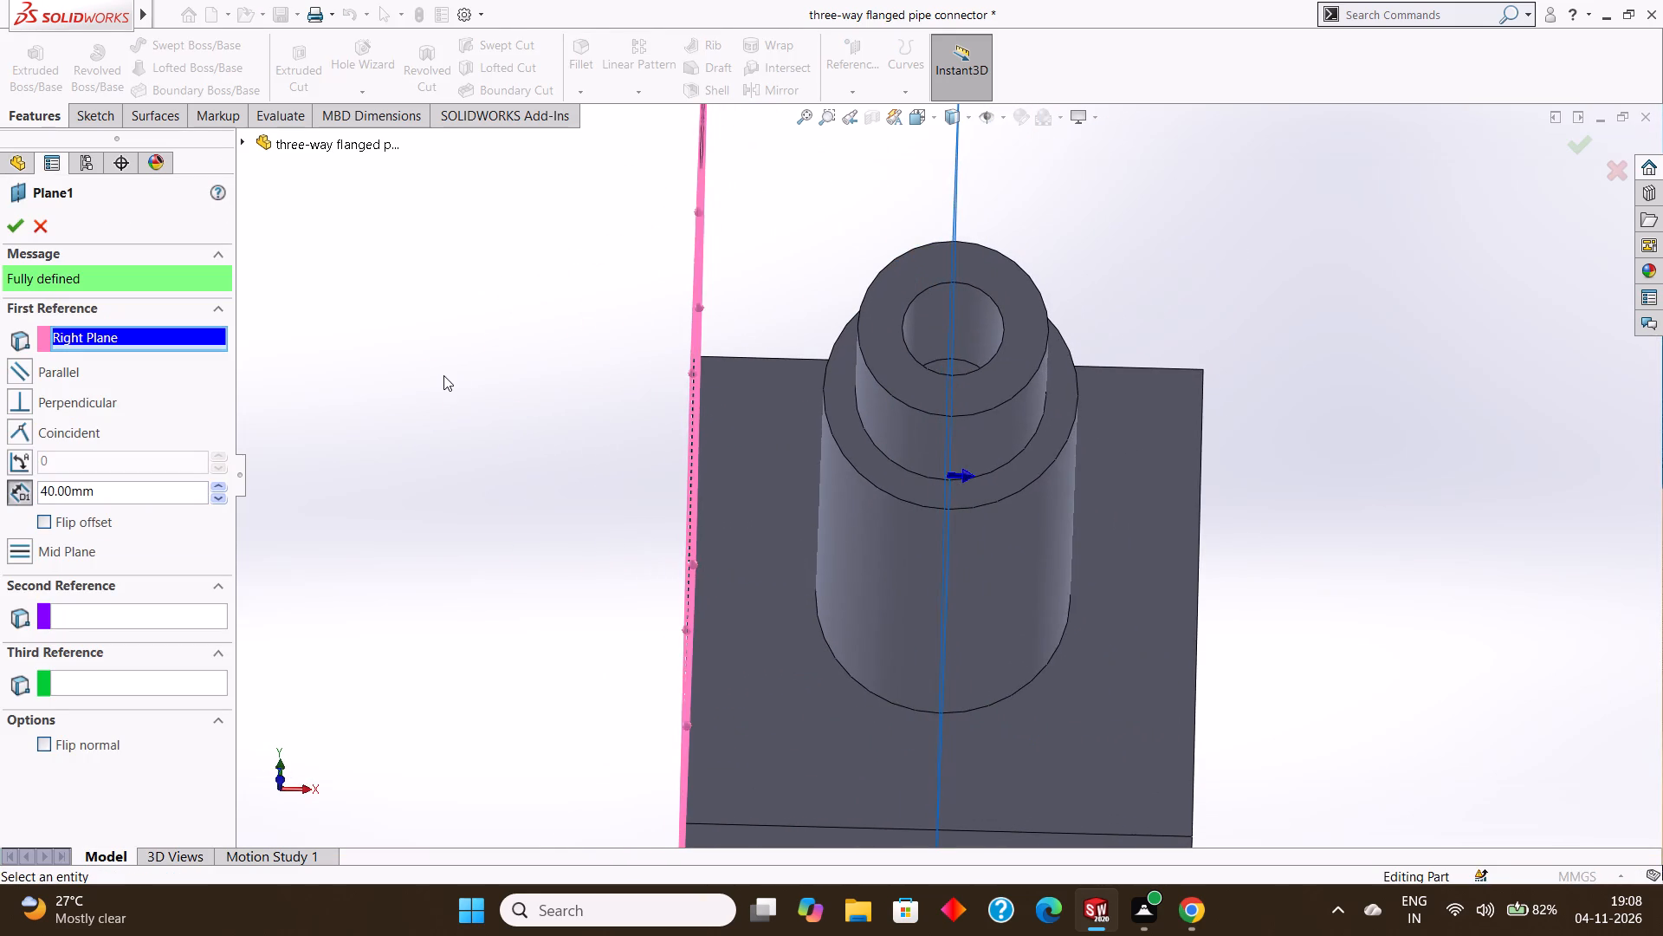
{"action": "middle_click_drag", "start_coordinate": [443, 375], "coordinate": [445, 387]}
{"action": "middle_click_drag", "start_coordinate": [445, 386], "coordinate": [445, 373]}
{"action": "middle_click", "coordinate": [445, 372]}
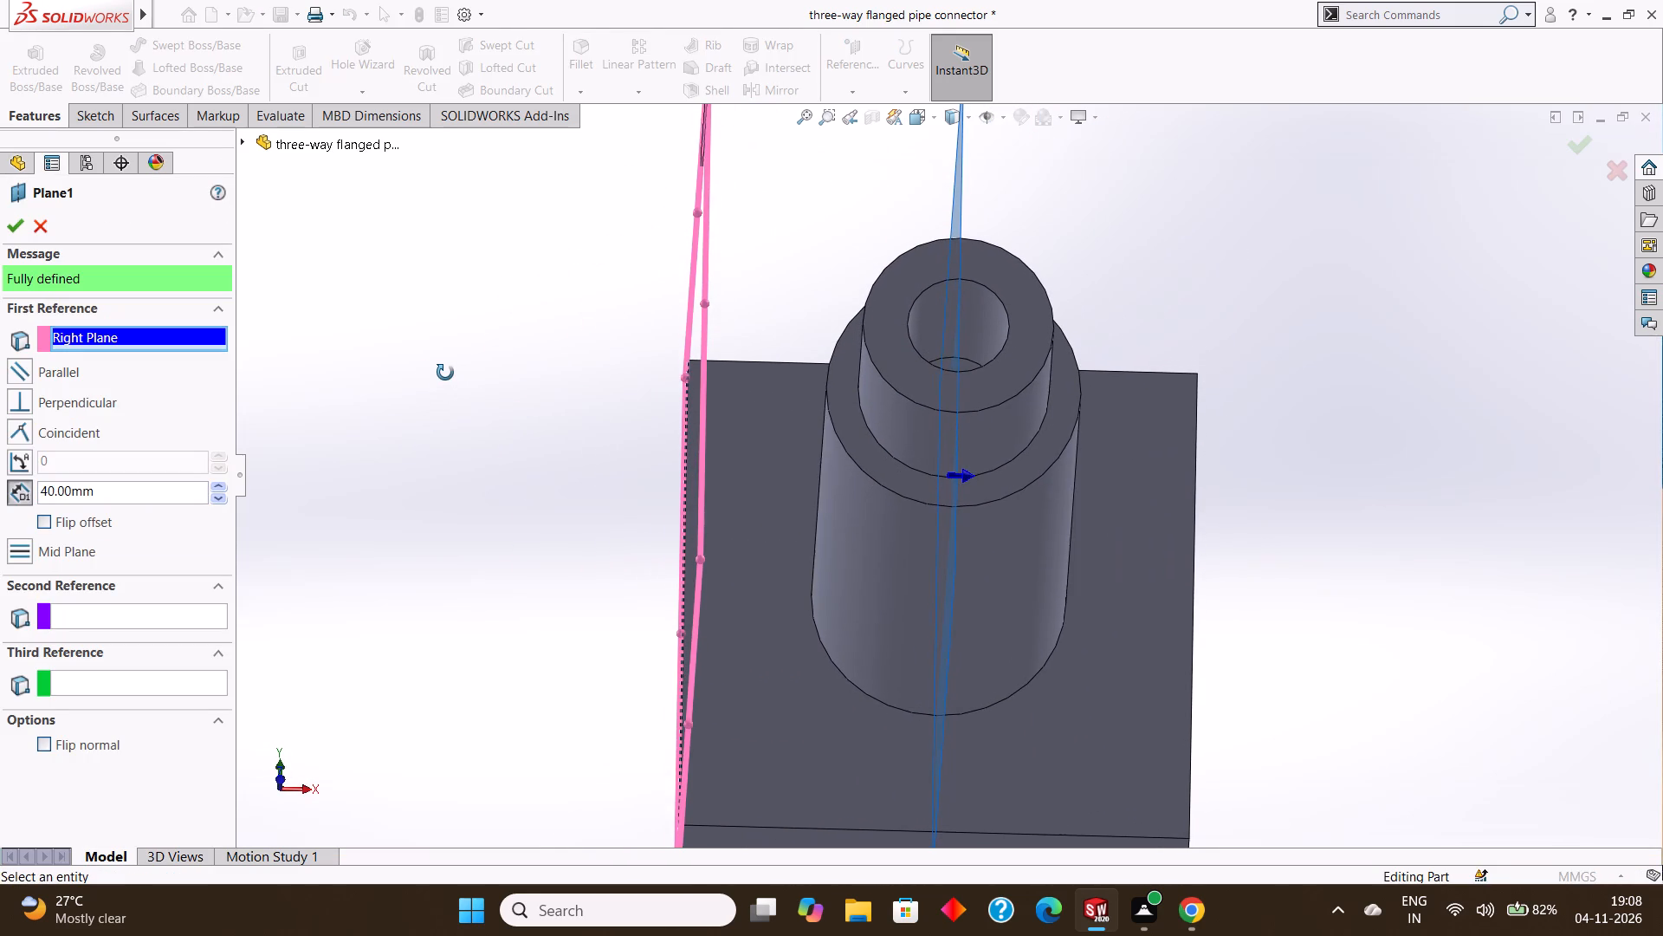
{"action": "middle_click", "coordinate": [443, 374]}
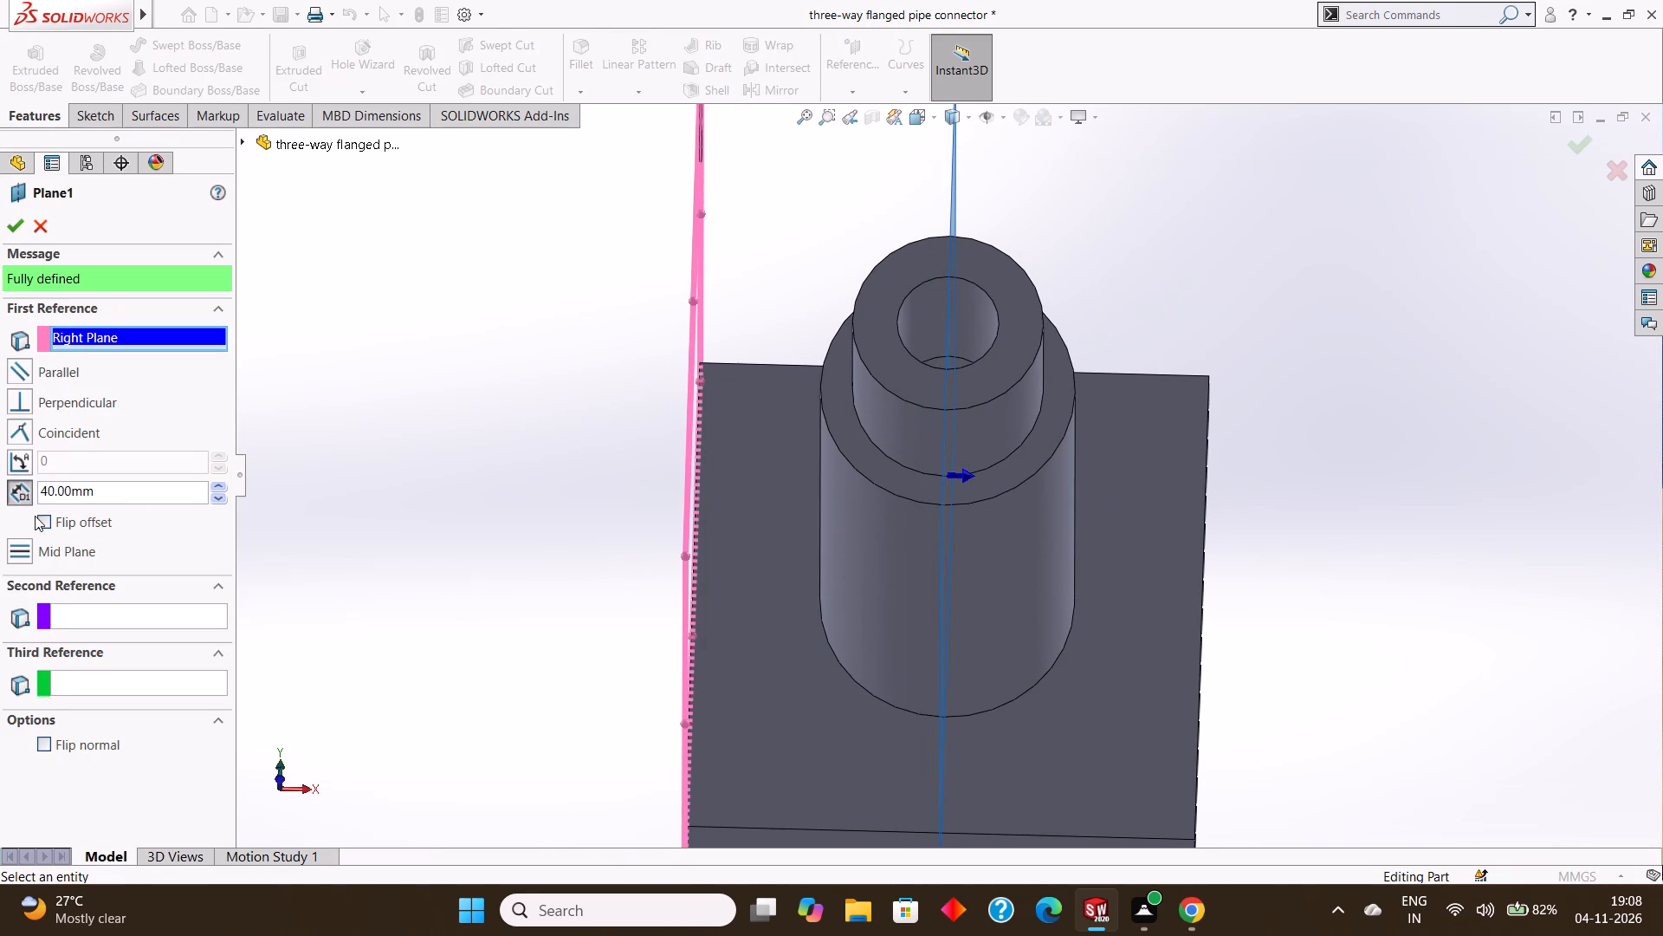
{"action": "left_click_drag", "start_coordinate": [135, 485], "coordinate": [27, 485]}
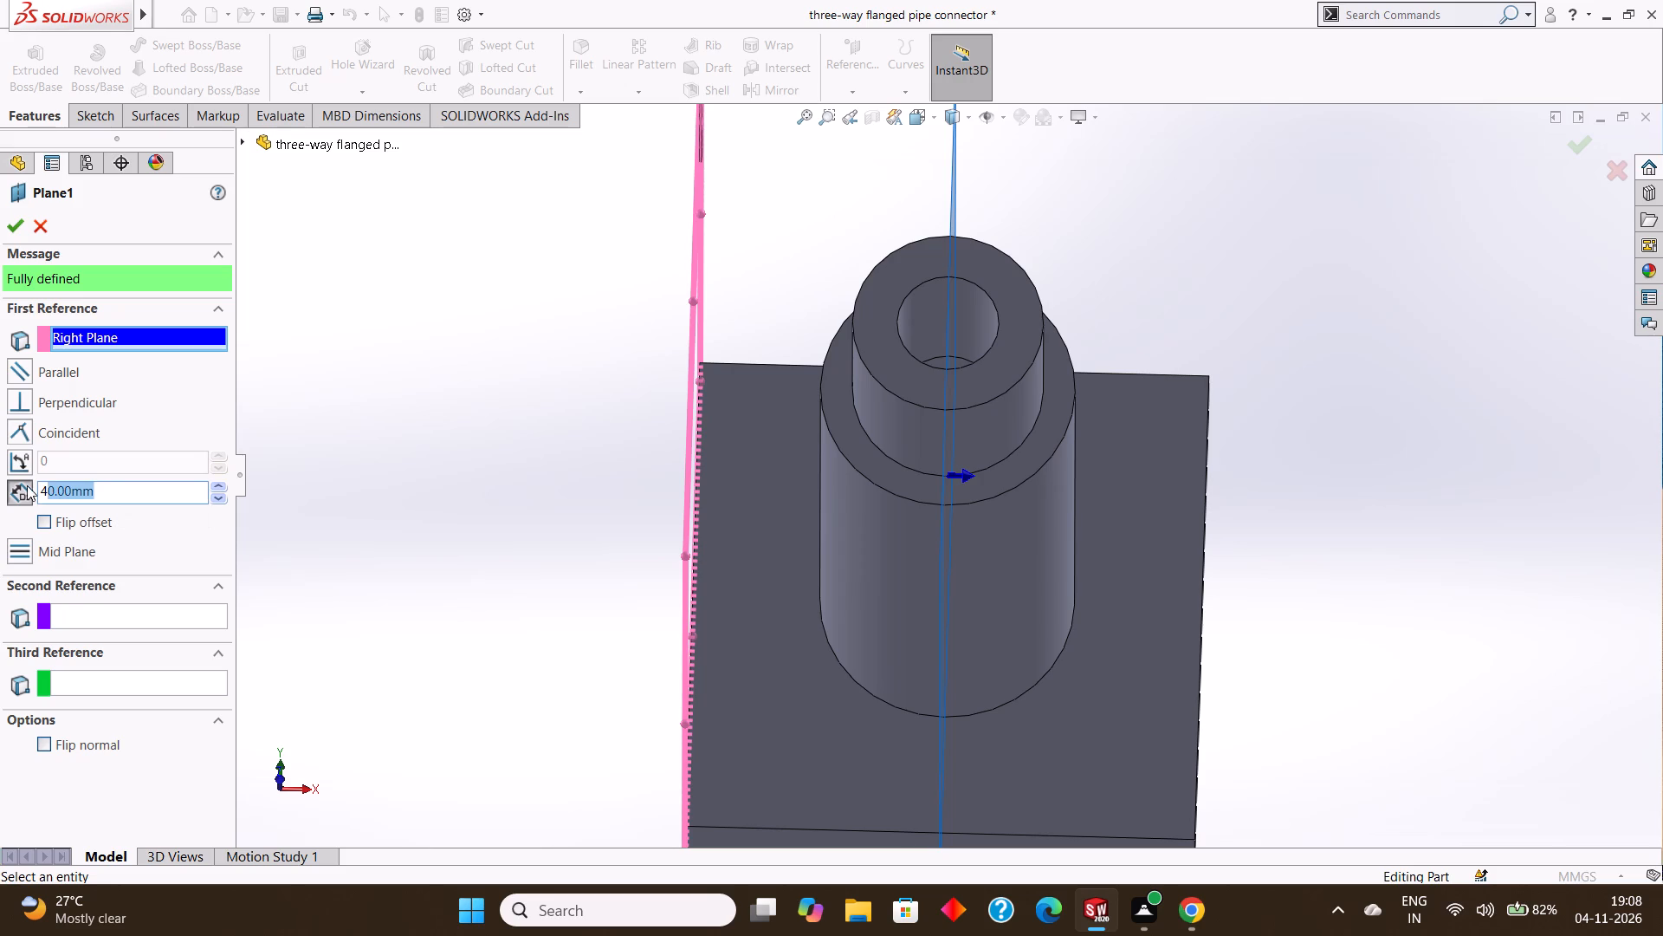
{"action": "left_click_drag", "start_coordinate": [27, 485], "coordinate": [23, 484]}
{"action": "key", "text": "0"}
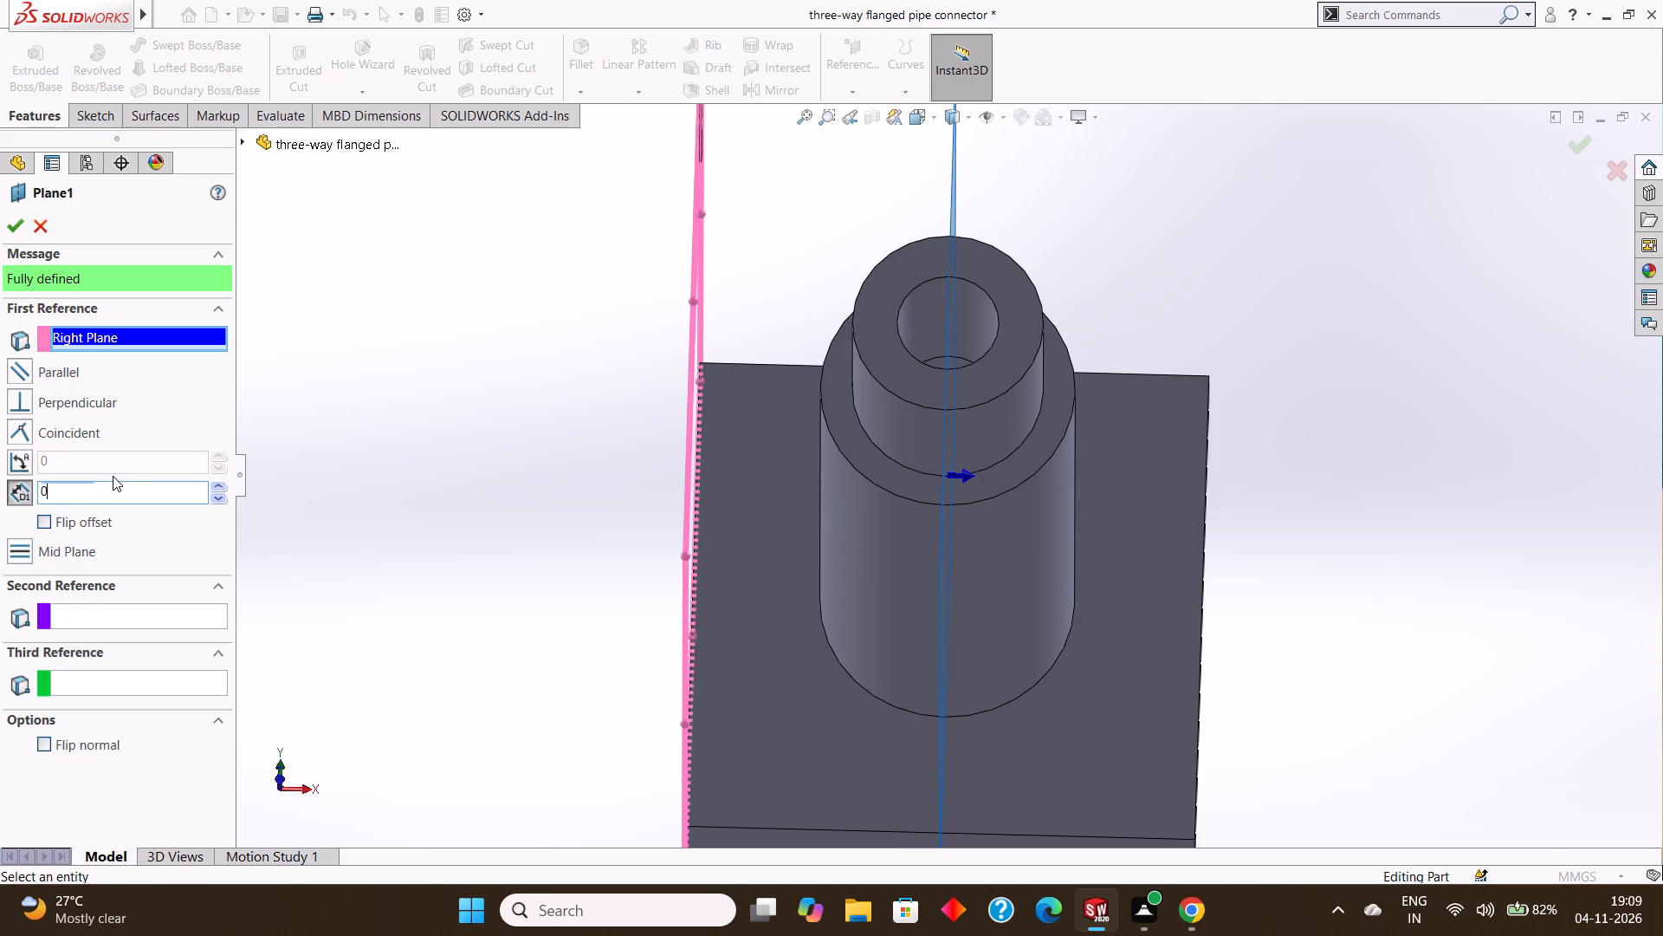
{"action": "key", "text": "Return"}
{"action": "left_click_drag", "start_coordinate": [110, 494], "coordinate": [95, 495]}
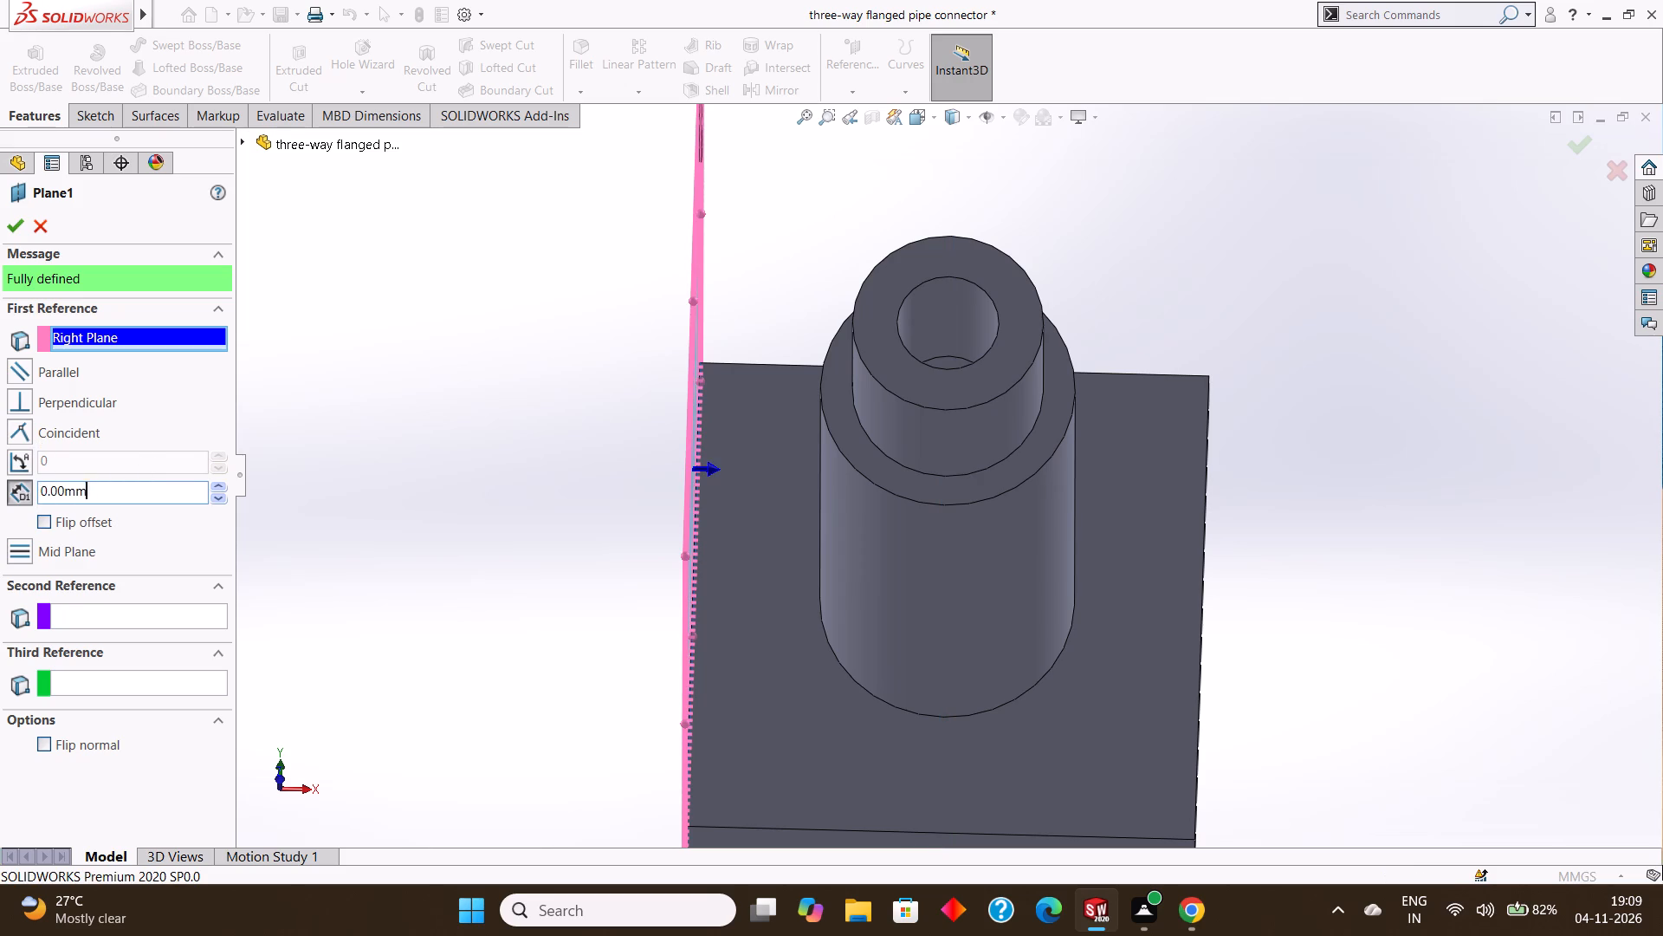
{"action": "left_click_drag", "start_coordinate": [95, 495], "coordinate": [23, 484]}
{"action": "type", "text": "15"}
{"action": "key", "text": "Return"}
{"action": "left_click", "coordinate": [43, 525]}
{"action": "scroll", "coordinate": [432, 439], "scroll_direction": "up", "scroll_amount": 2}
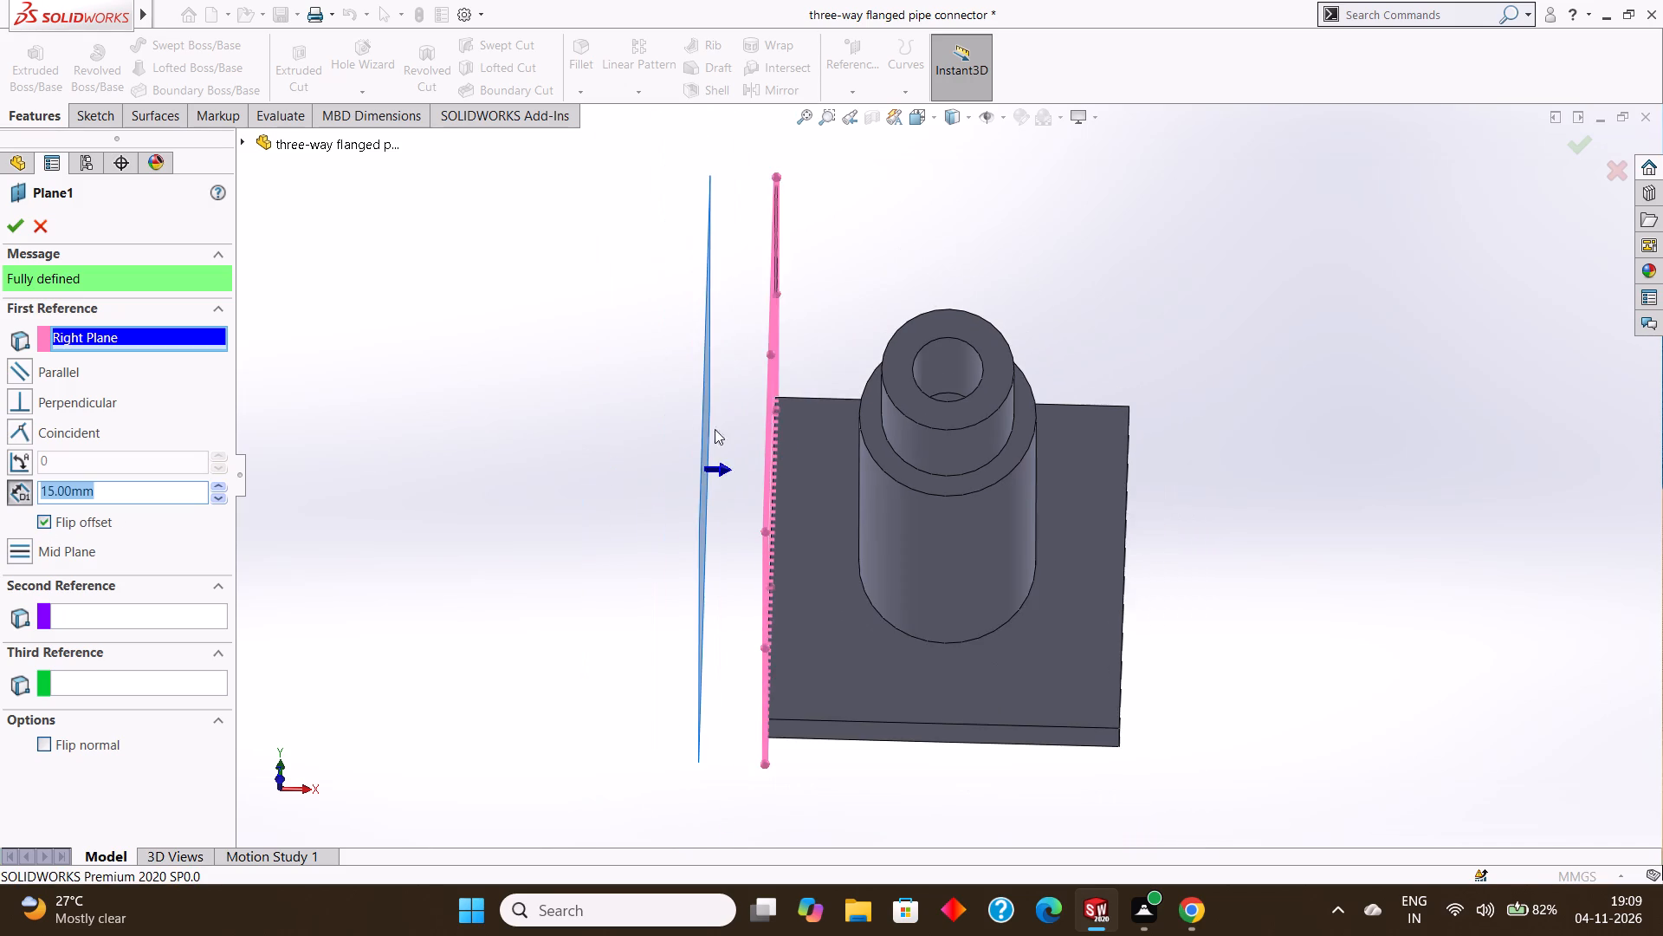
{"action": "middle_click_drag", "start_coordinate": [789, 415], "coordinate": [798, 309]}
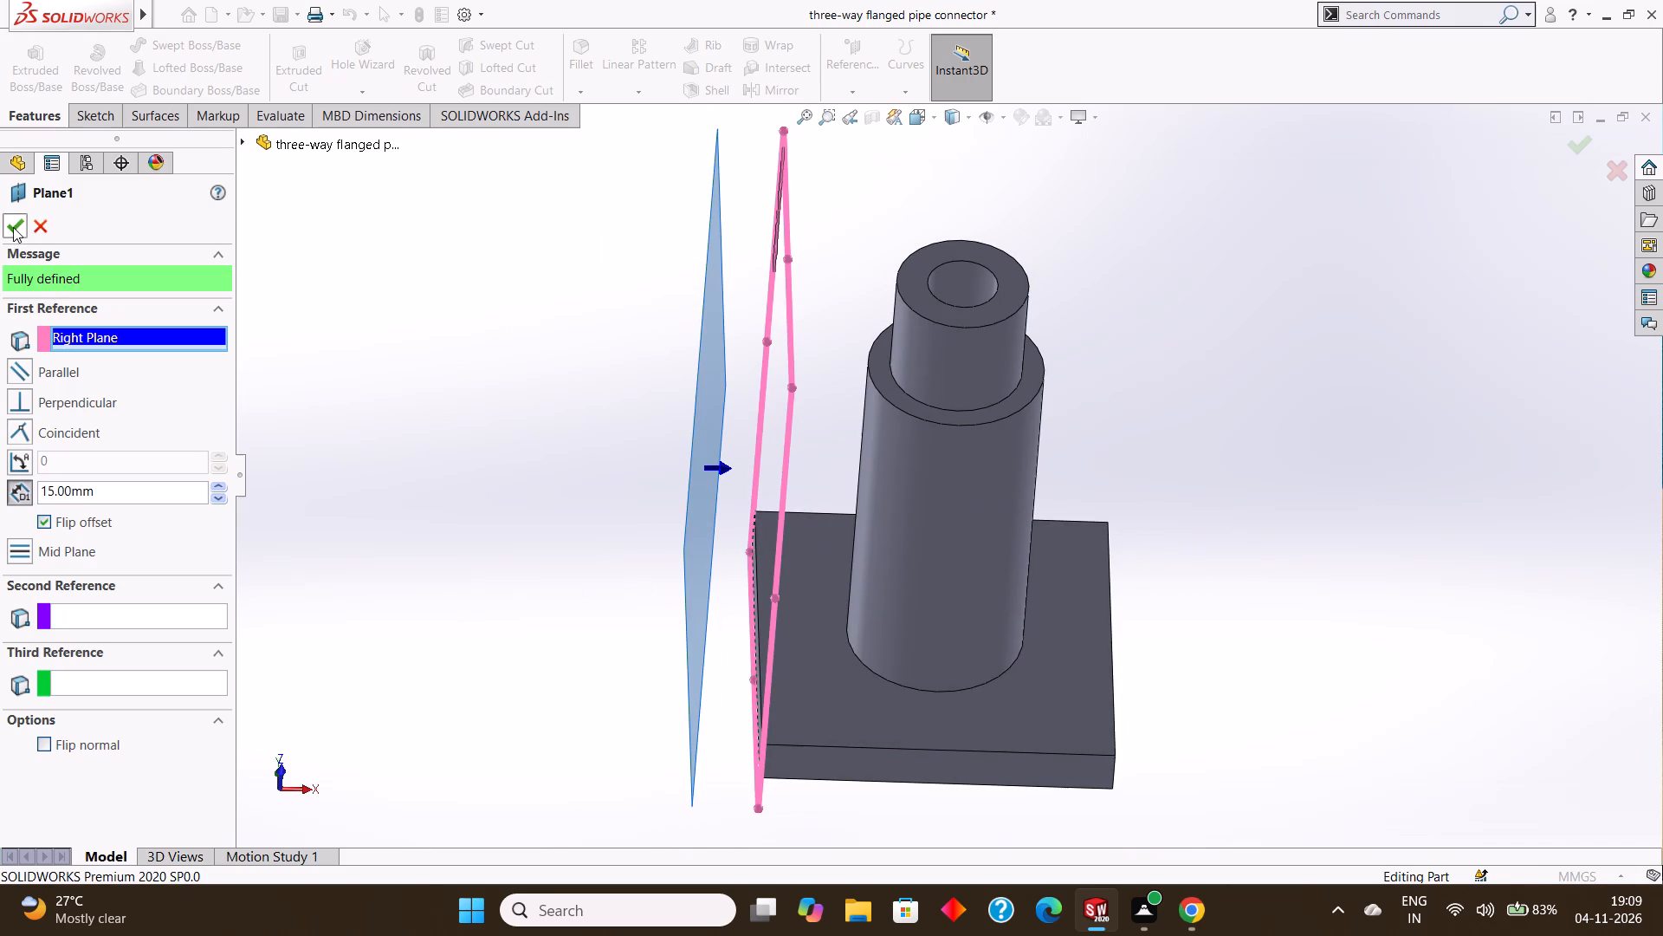
{"action": "left_click", "coordinate": [13, 227]}
Examine Plane1's position relative to the flange and stepped cylinder from several angles.
{"action": "left_click", "coordinate": [542, 337]}
{"action": "middle_click_drag", "start_coordinate": [573, 361], "coordinate": [552, 323]}
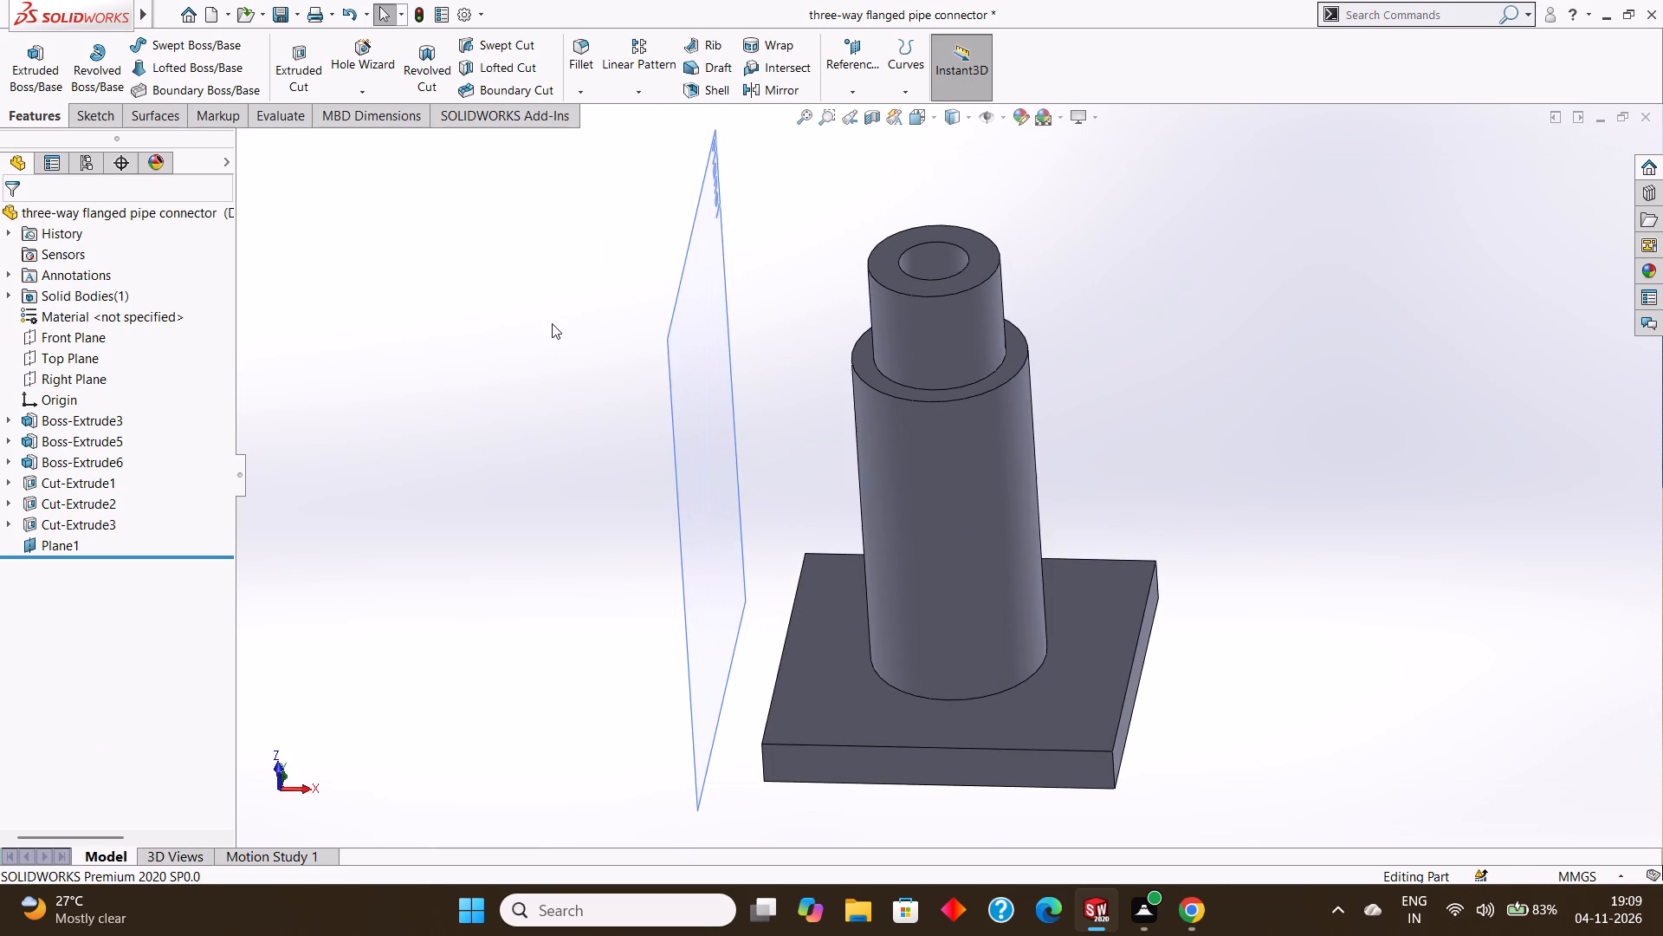
{"action": "middle_click_drag", "start_coordinate": [555, 329], "coordinate": [563, 316]}
{"action": "middle_click_drag", "start_coordinate": [564, 316], "coordinate": [579, 325]}
{"action": "middle_click_drag", "start_coordinate": [579, 326], "coordinate": [583, 334]}
{"action": "middle_click_drag", "start_coordinate": [585, 338], "coordinate": [579, 326]}
{"action": "middle_click", "coordinate": [579, 326]}
{"action": "middle_click_drag", "start_coordinate": [582, 334], "coordinate": [567, 328]}
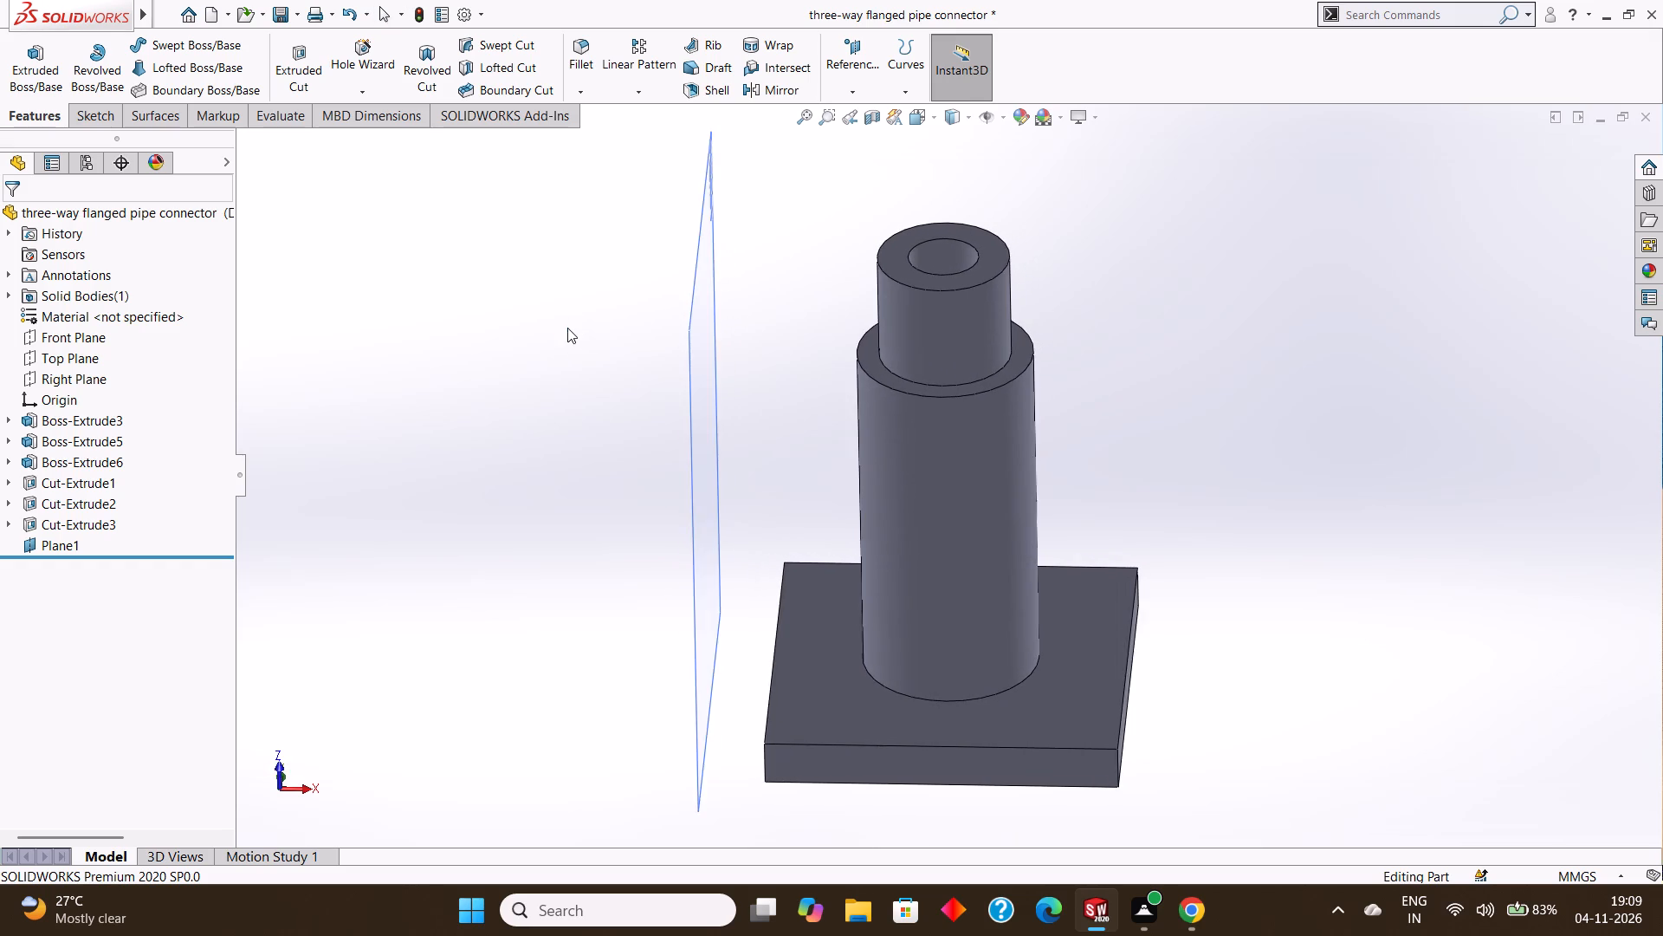
{"action": "middle_click_drag", "start_coordinate": [567, 328], "coordinate": [584, 339]}
{"action": "middle_click_drag", "start_coordinate": [582, 338], "coordinate": [595, 353]}
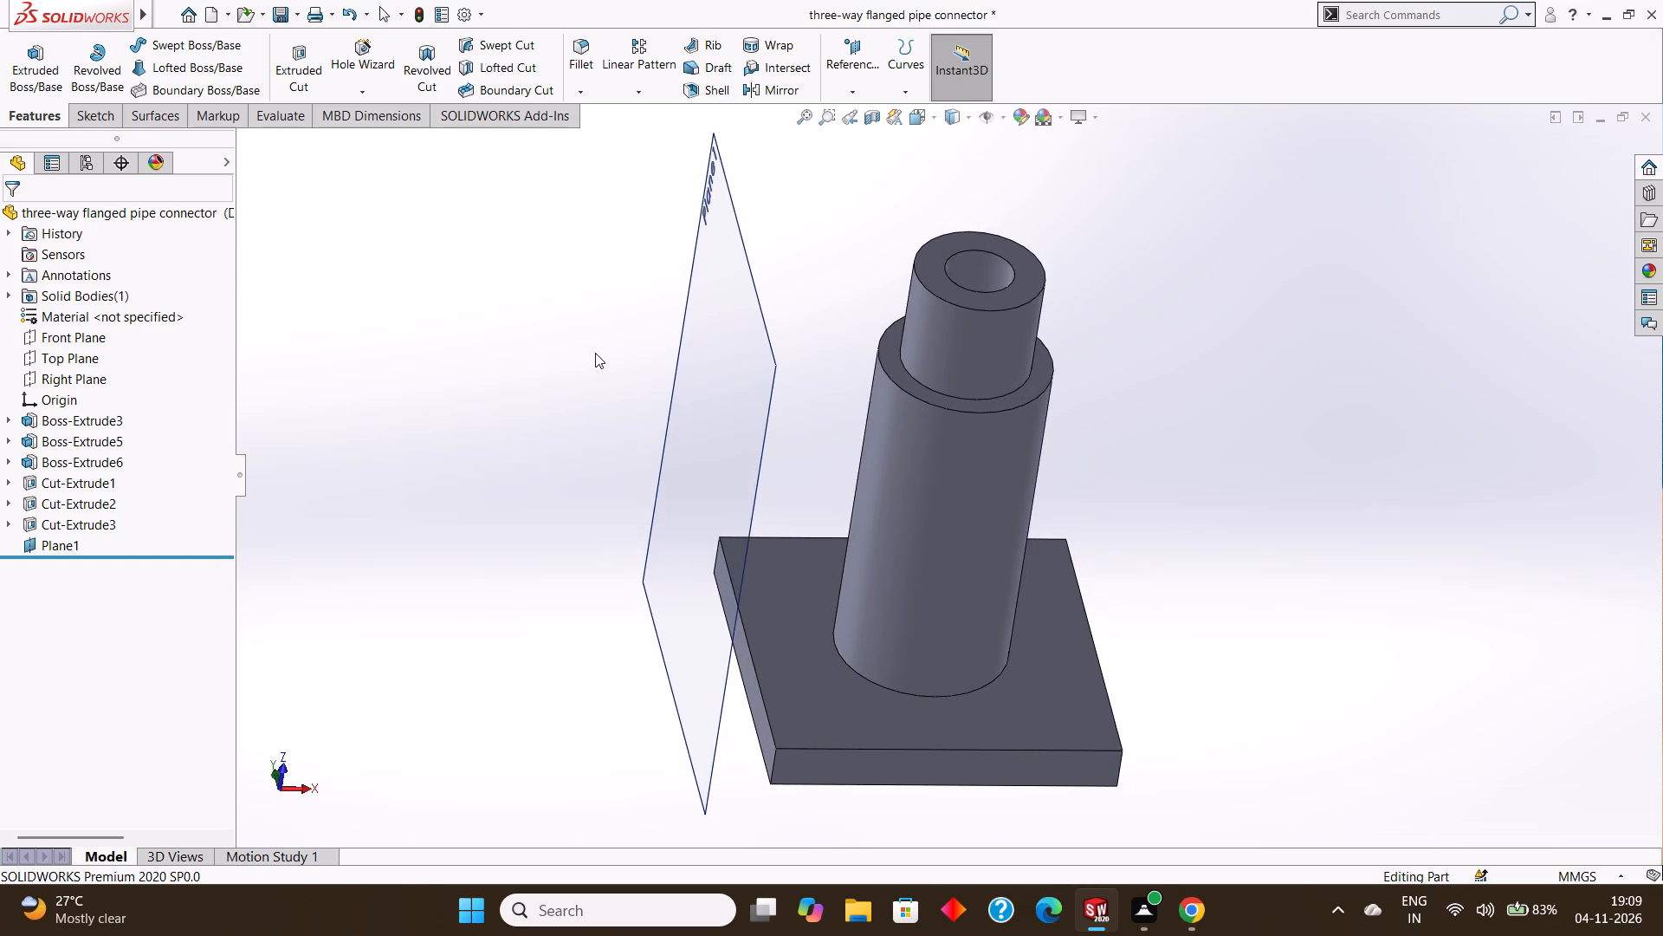
{"action": "middle_click_drag", "start_coordinate": [595, 353], "coordinate": [579, 349]}
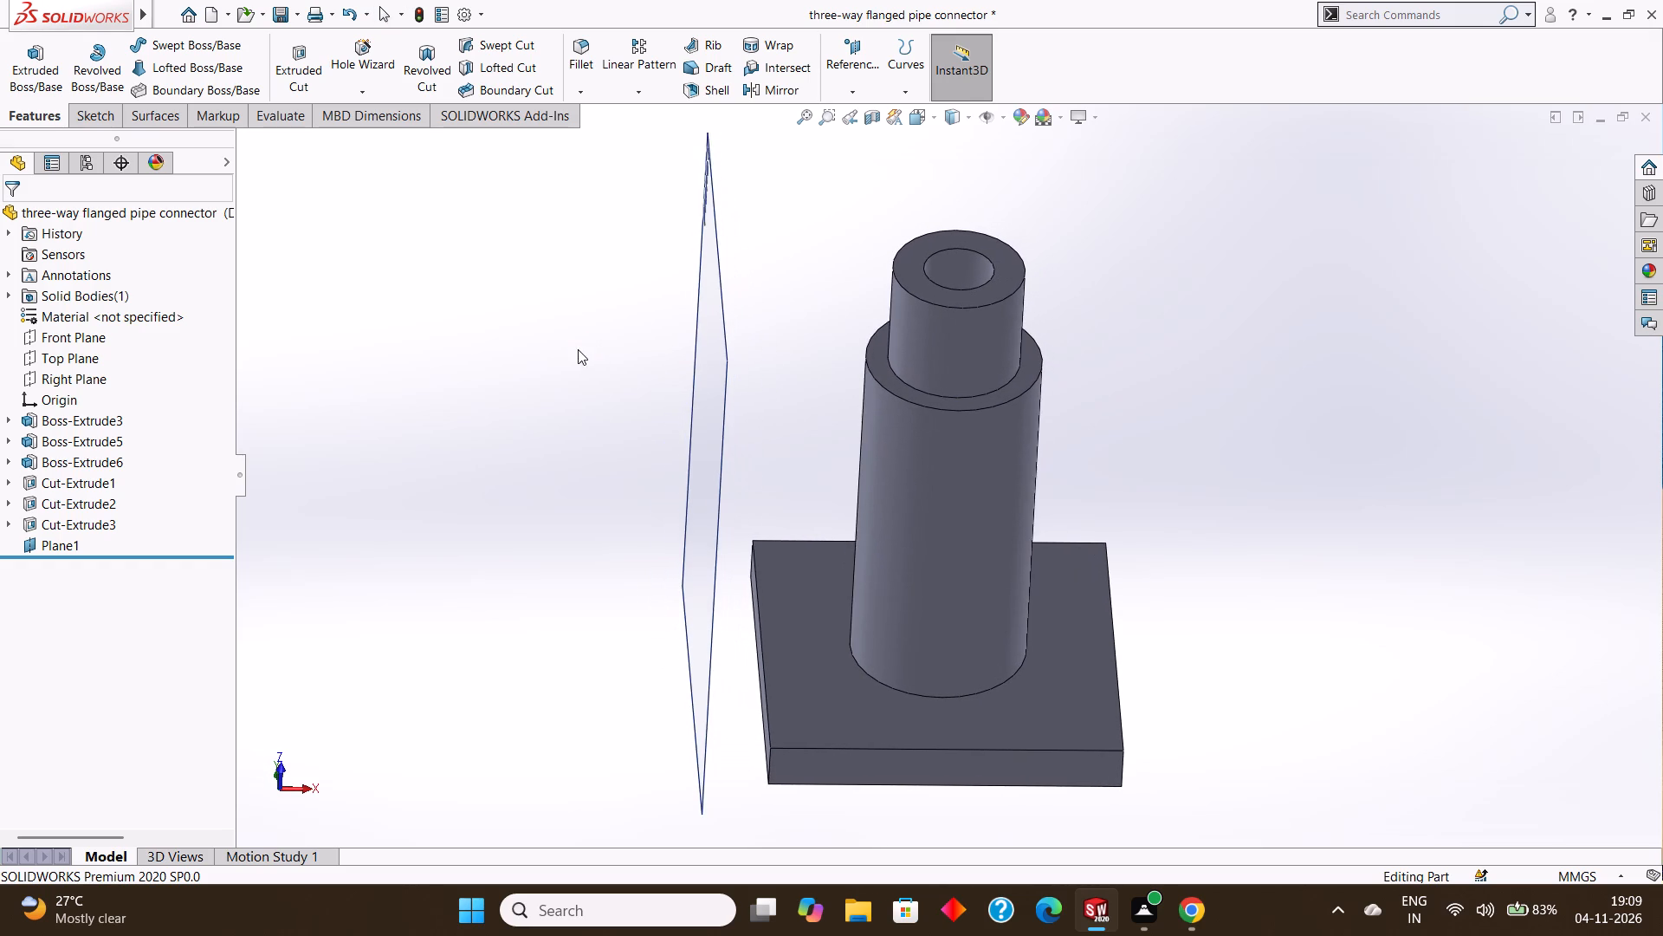
{"action": "middle_click_drag", "start_coordinate": [578, 349], "coordinate": [582, 370]}
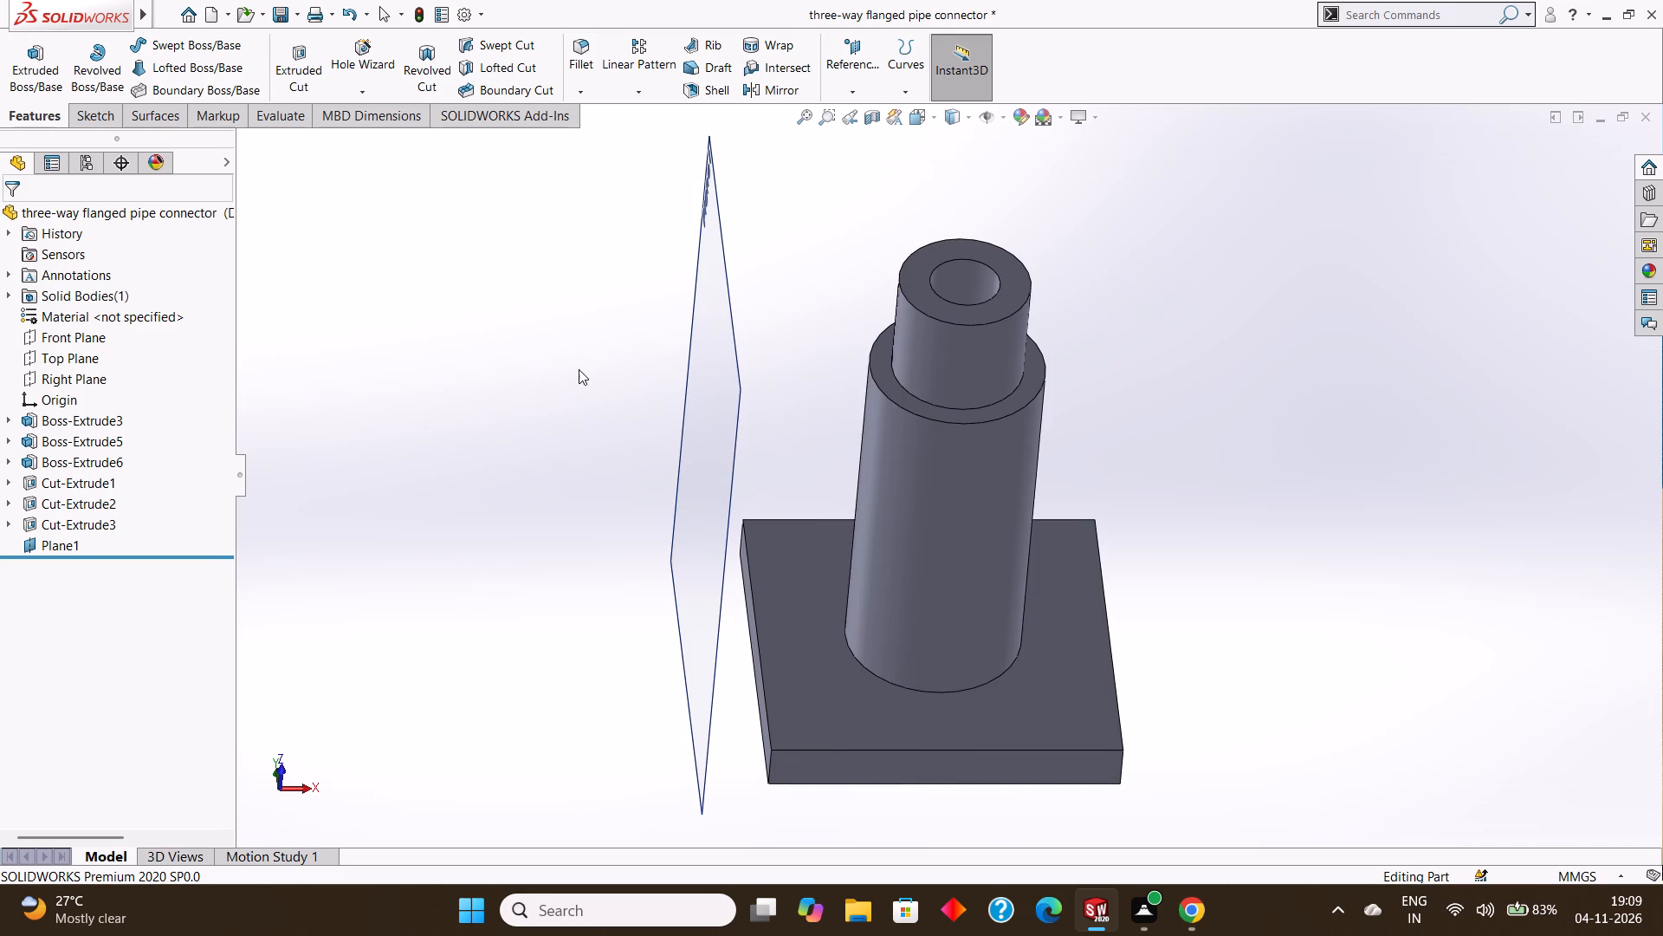
{"action": "middle_click", "coordinate": [579, 370]}
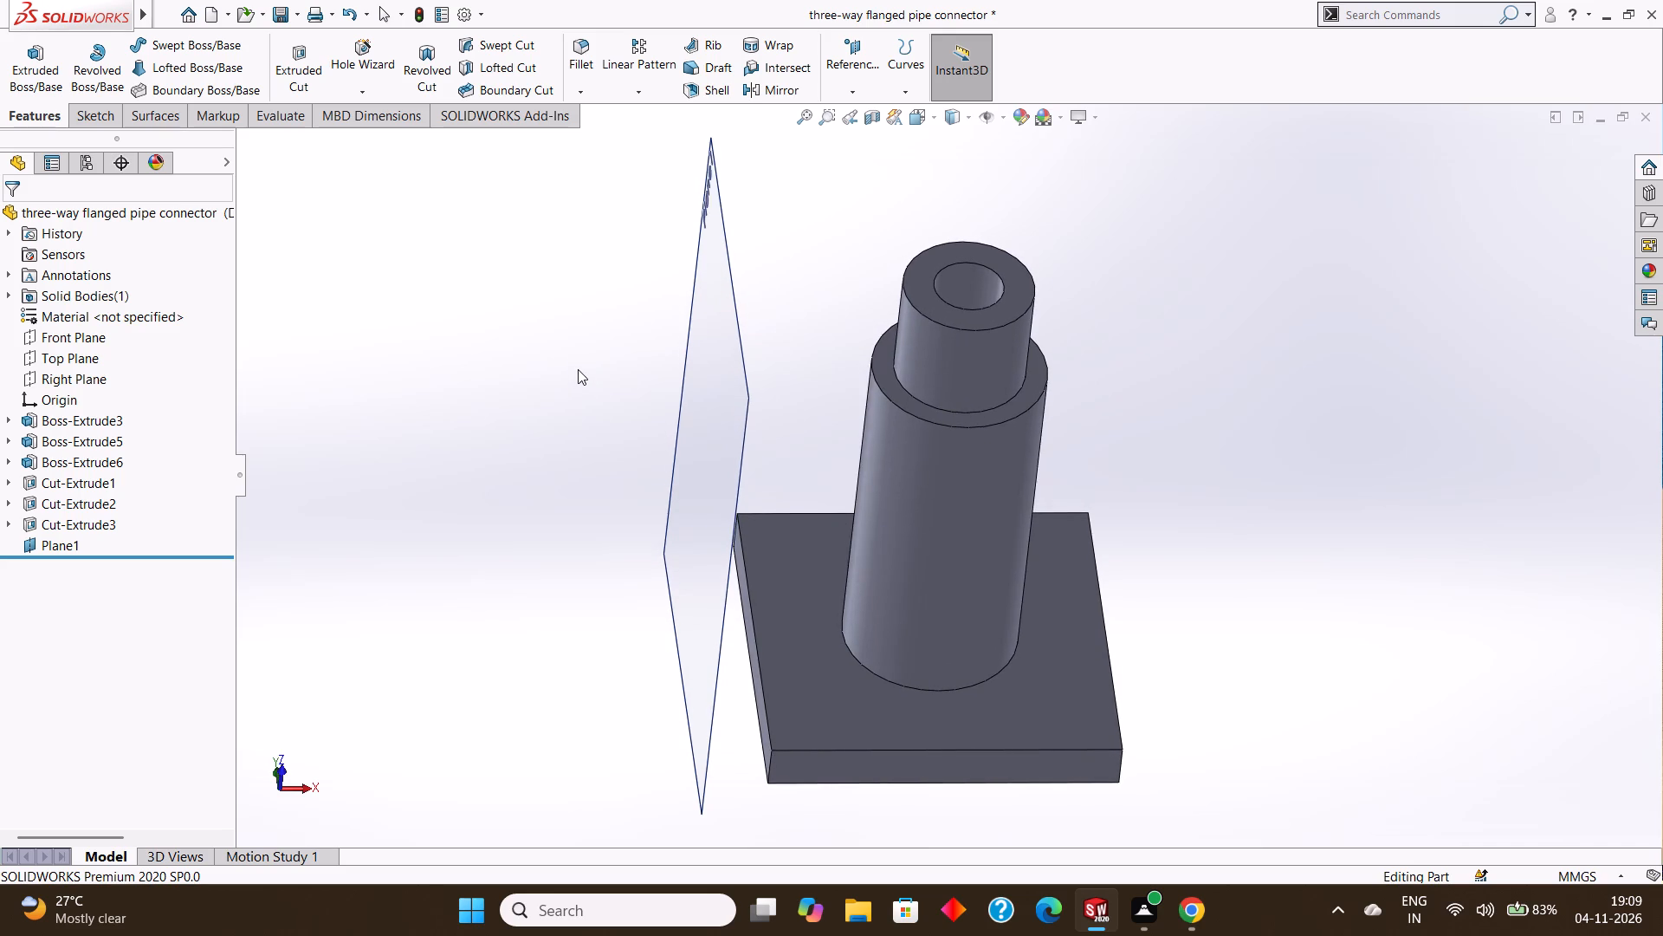
{"action": "middle_click", "coordinate": [578, 369]}
{"action": "middle_click_drag", "start_coordinate": [594, 376], "coordinate": [580, 367]}
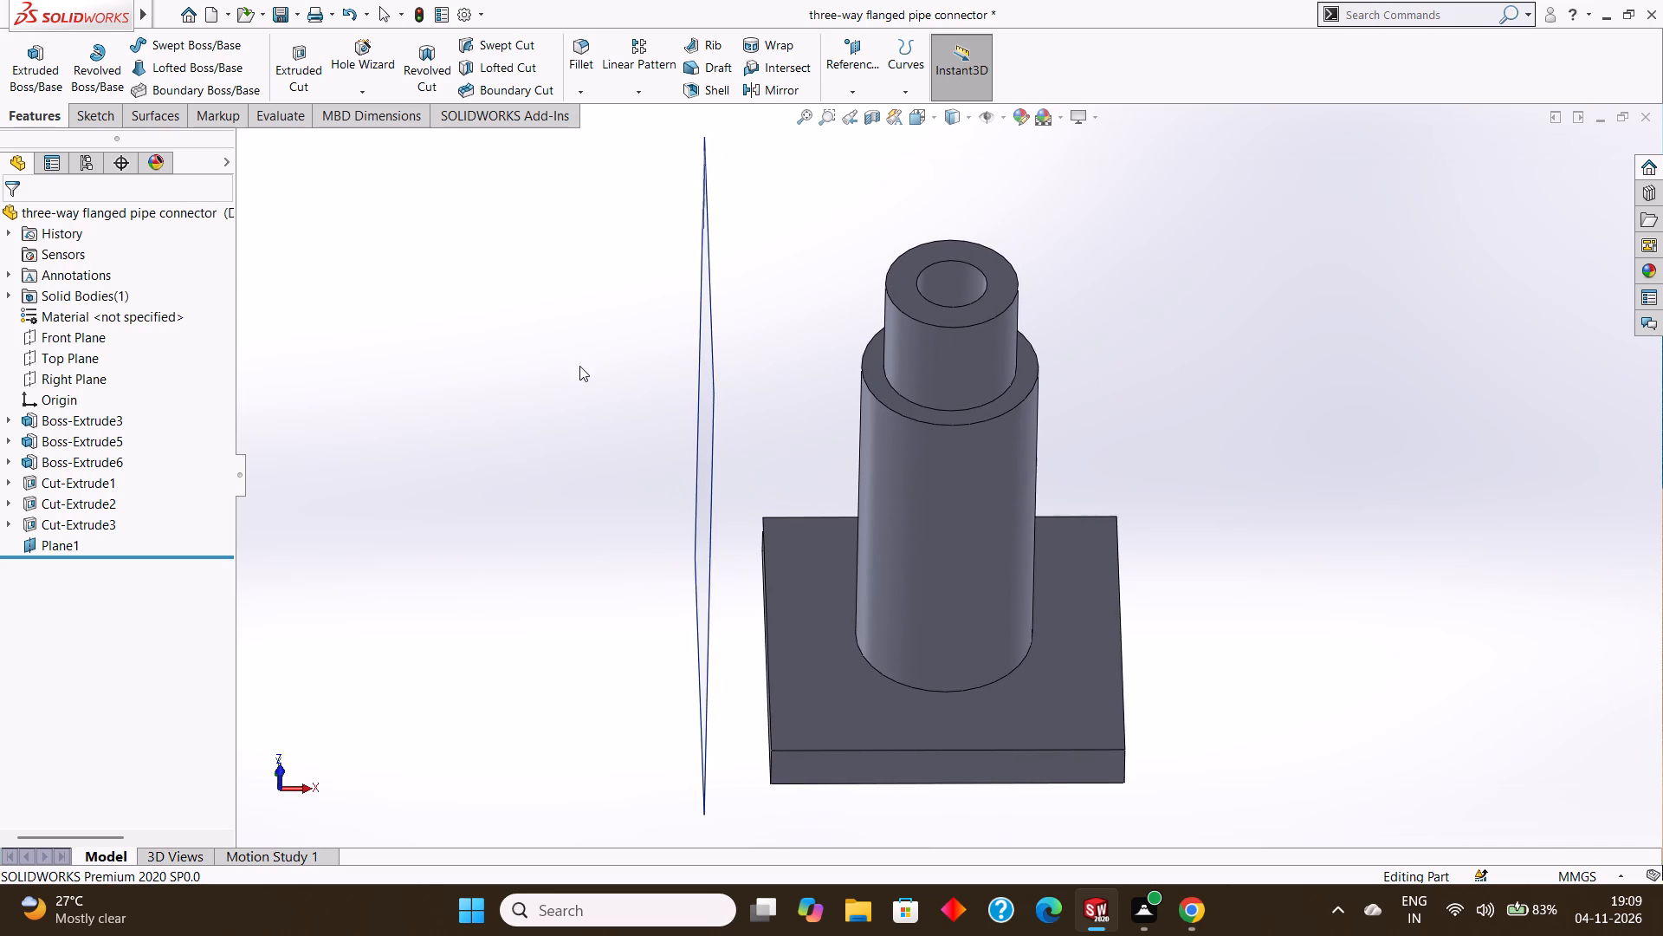
{"action": "middle_click_drag", "start_coordinate": [579, 366], "coordinate": [579, 357]}
{"action": "middle_click_drag", "start_coordinate": [579, 357], "coordinate": [579, 344]}
{"action": "scroll", "coordinate": [579, 344], "scroll_direction": "up", "scroll_amount": 1}
{"action": "middle_click_drag", "start_coordinate": [812, 316], "coordinate": [844, 301]}
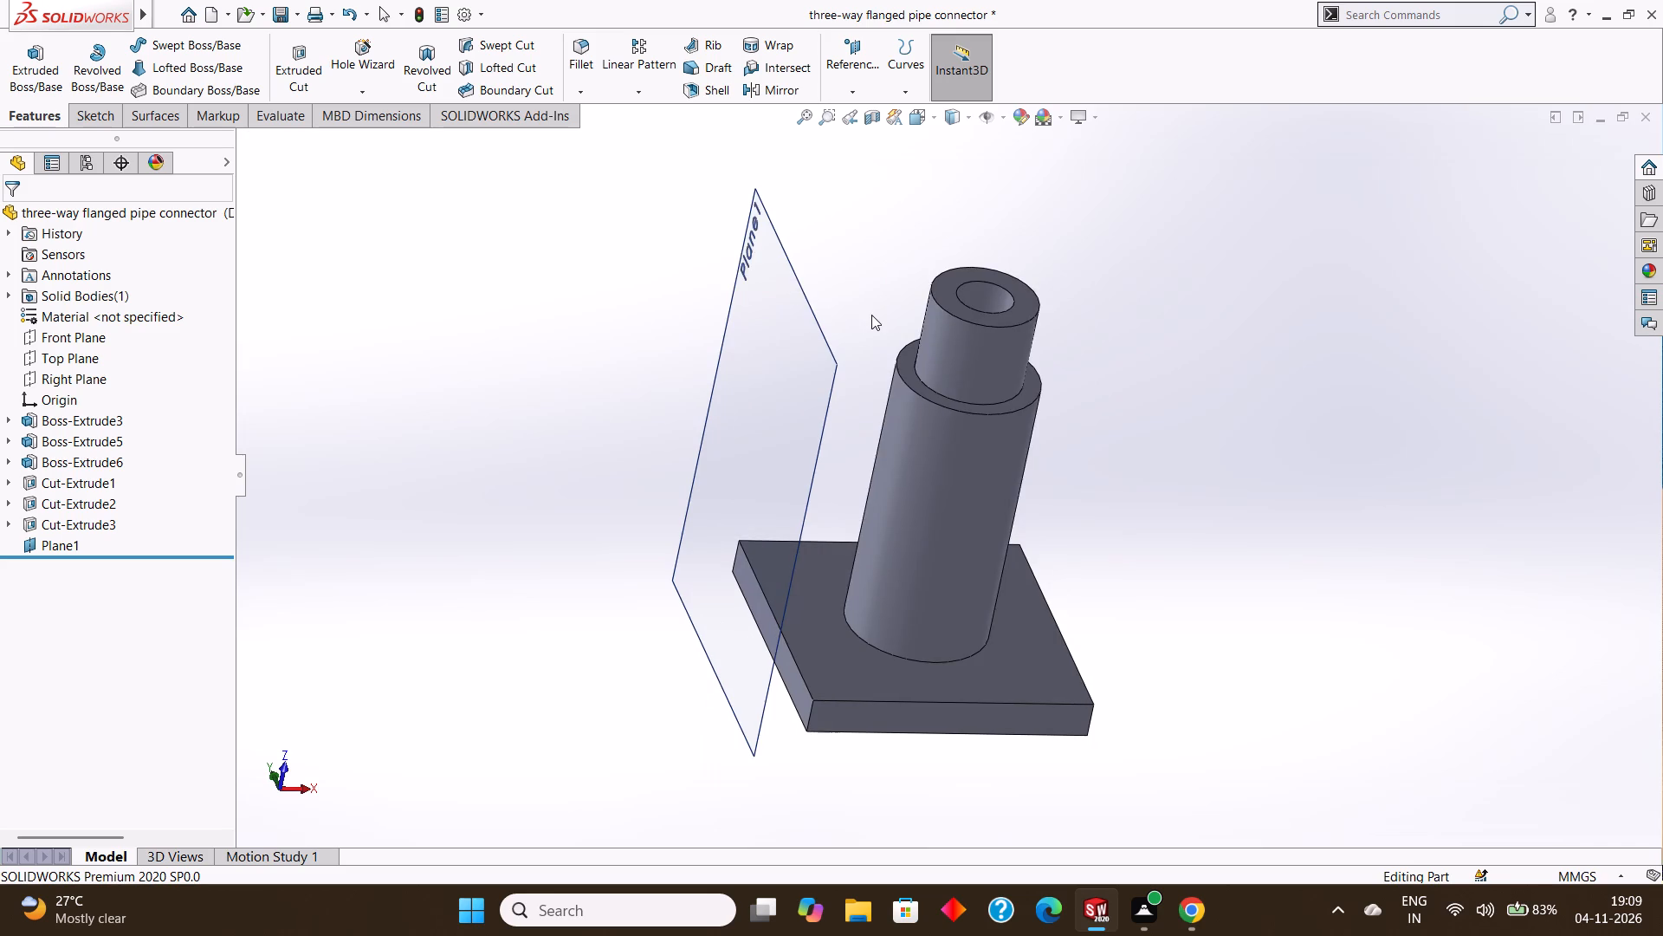
{"action": "middle_click_drag", "start_coordinate": [871, 315], "coordinate": [858, 303]}
{"action": "scroll", "coordinate": [929, 332], "scroll_direction": "down", "scroll_amount": 2}
{"action": "middle_click_drag", "start_coordinate": [1072, 376], "coordinate": [1065, 352]}
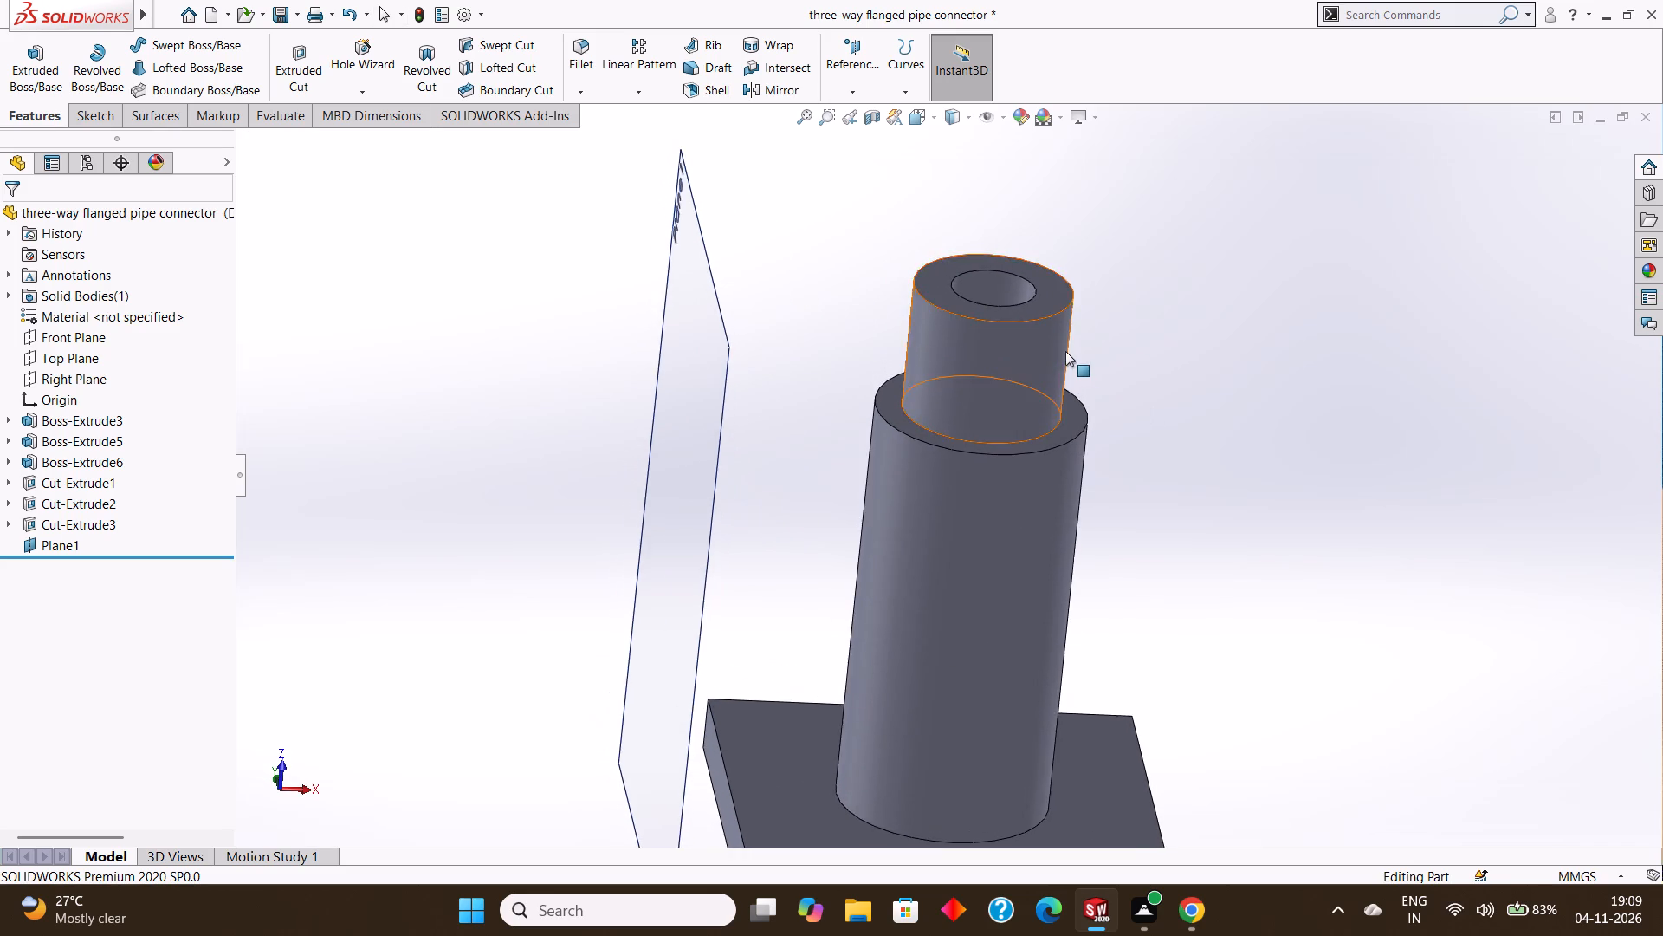
{"action": "scroll", "coordinate": [1065, 351], "scroll_direction": "up", "scroll_amount": 2}
{"action": "middle_click_drag", "start_coordinate": [1100, 352], "coordinate": [1095, 335]}
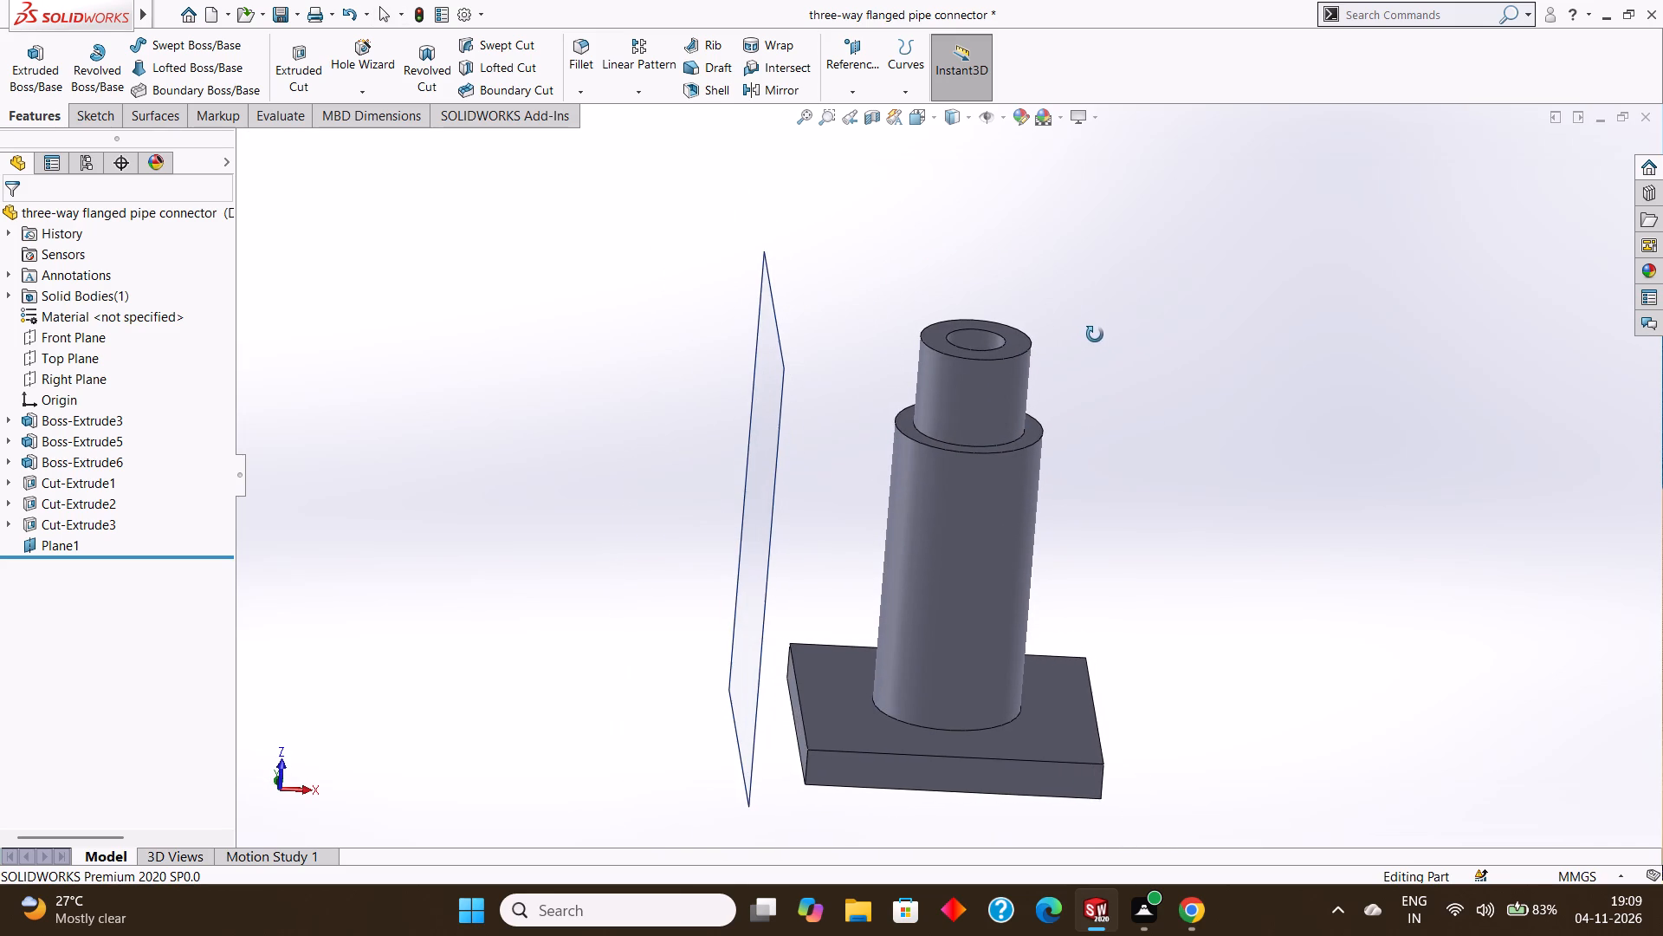
{"action": "middle_click_drag", "start_coordinate": [1095, 335], "coordinate": [1110, 327]}
{"action": "middle_click_drag", "start_coordinate": [1112, 335], "coordinate": [1114, 352]}
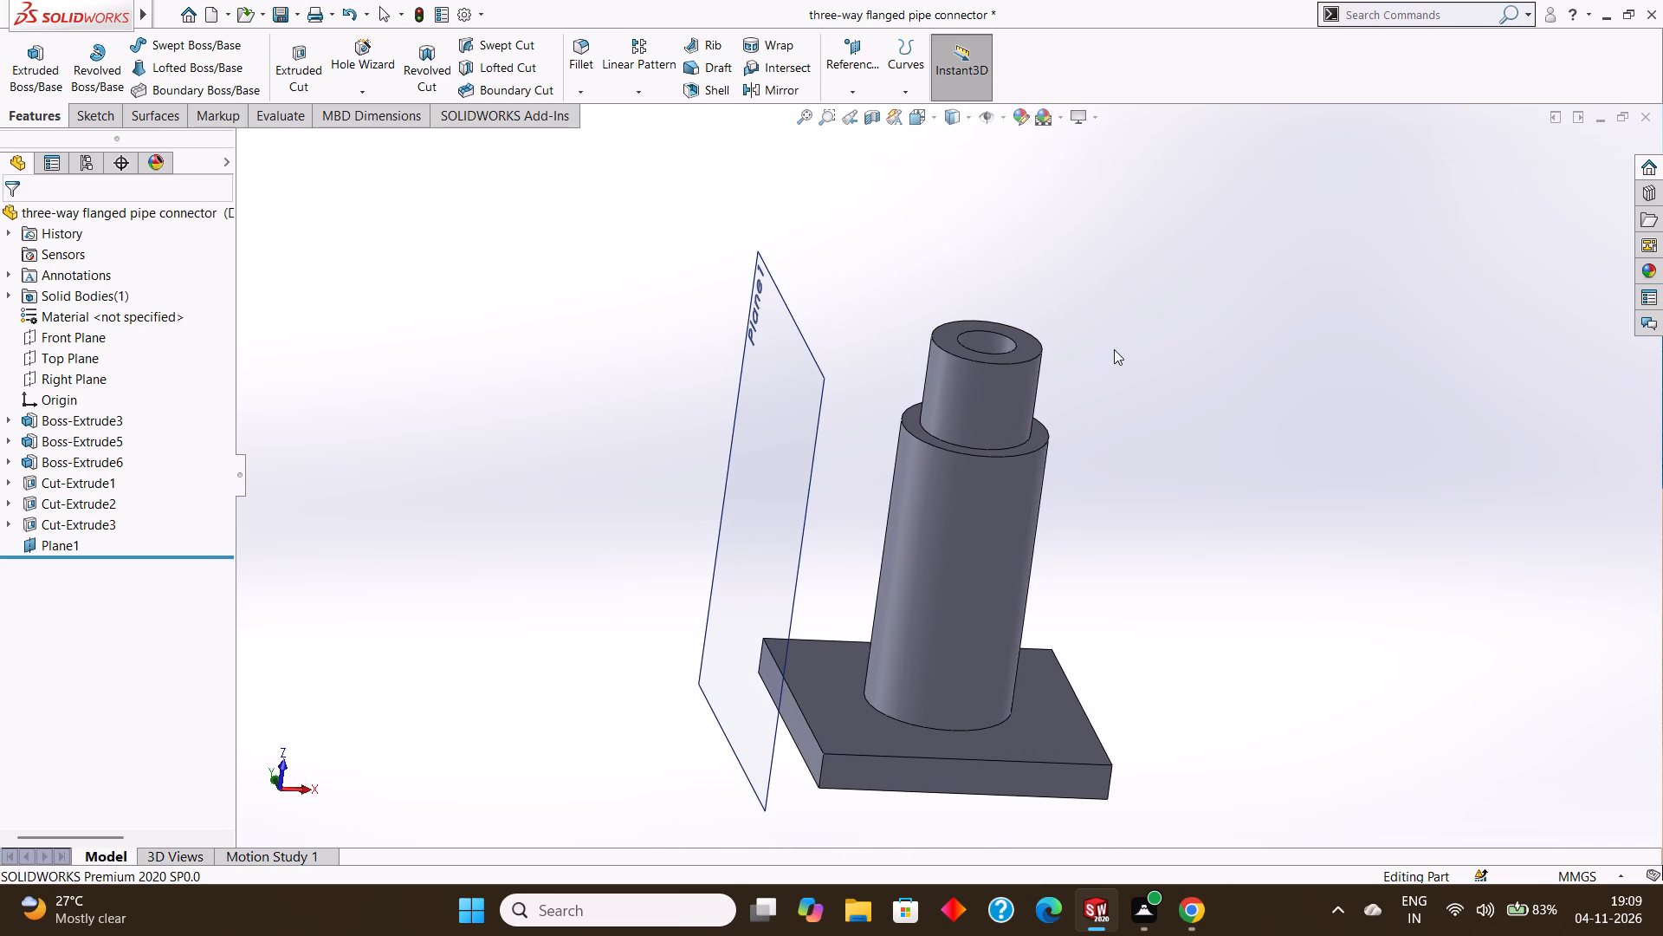
{"action": "middle_click_drag", "start_coordinate": [1115, 342], "coordinate": [1136, 336]}
Open a new sketch on Plane1 and view it face-on.
{"action": "left_click", "coordinate": [789, 395]}
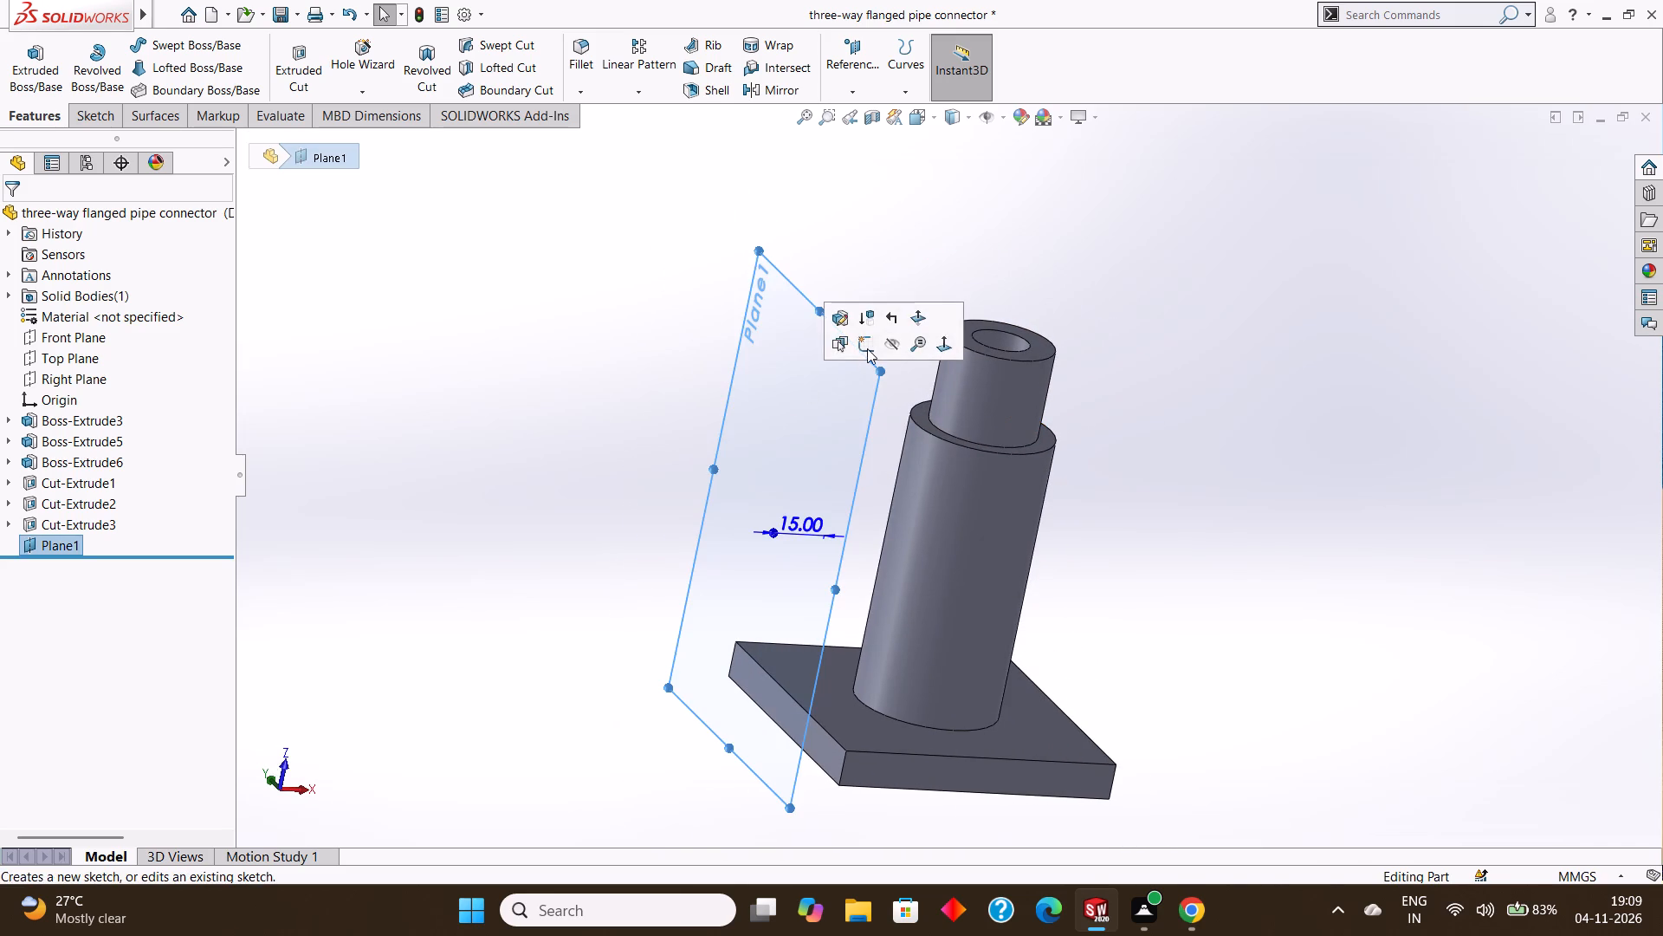
{"action": "left_click", "coordinate": [860, 344]}
{"action": "key", "text": "ctrl+8"}
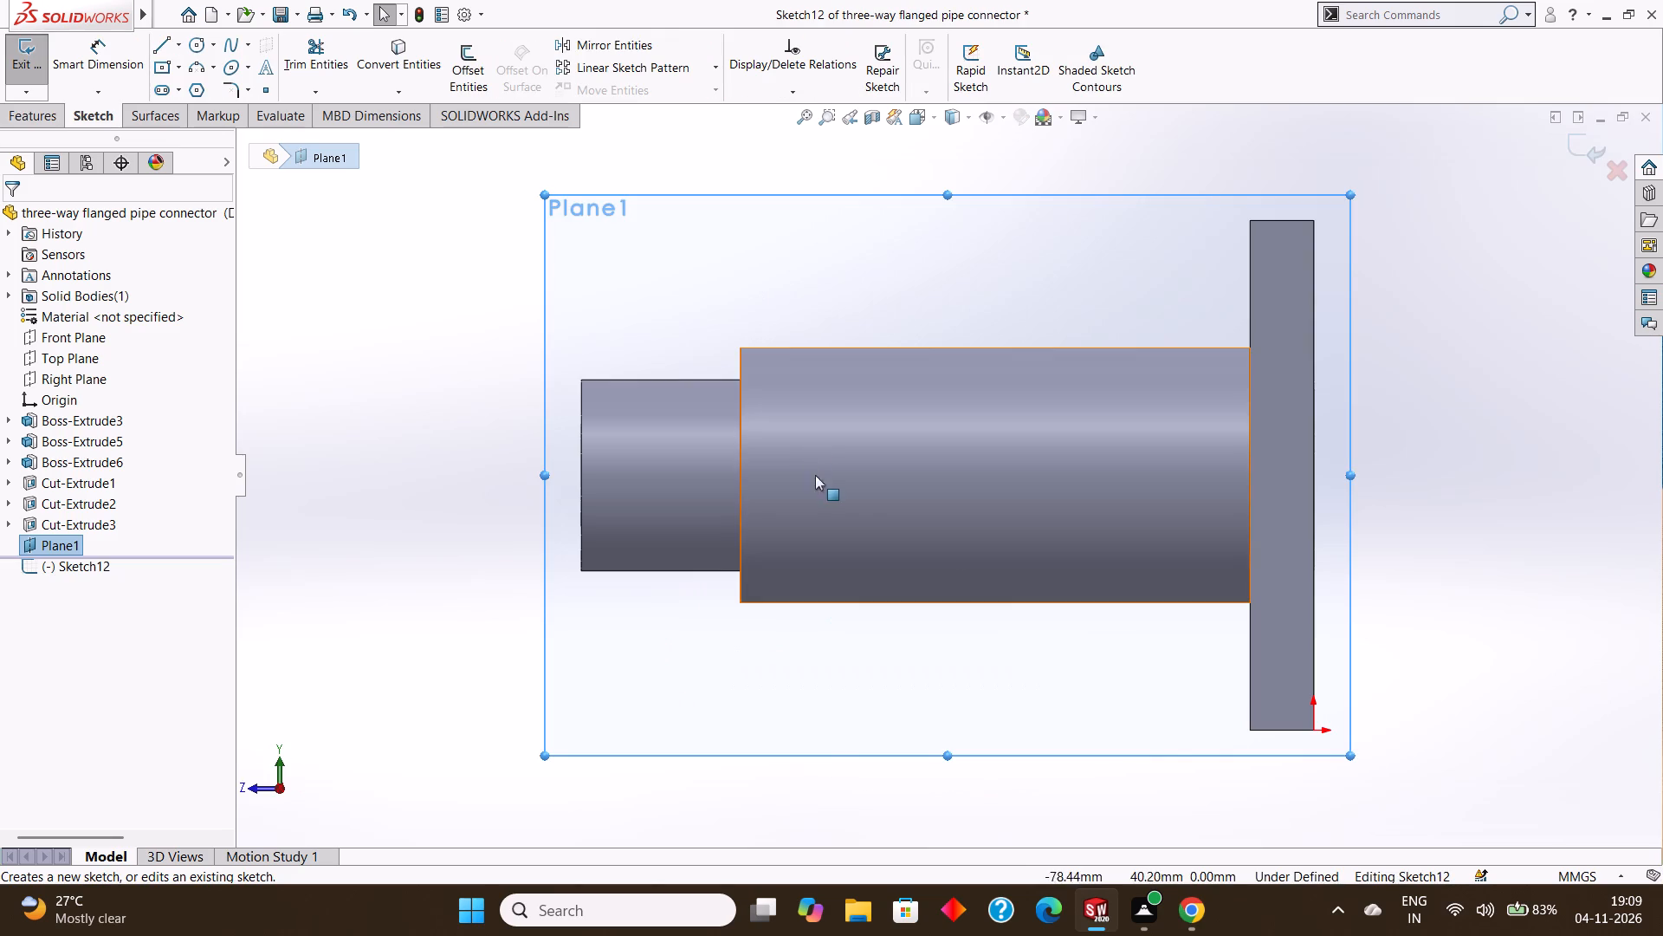
Sketch a horizontal construction line of 35+7.5 mm along the cylinder axis, starting at the midpoint of the flange-cylinder edge.
{"action": "left_click", "coordinate": [177, 45]}
{"action": "left_click", "coordinate": [192, 88]}
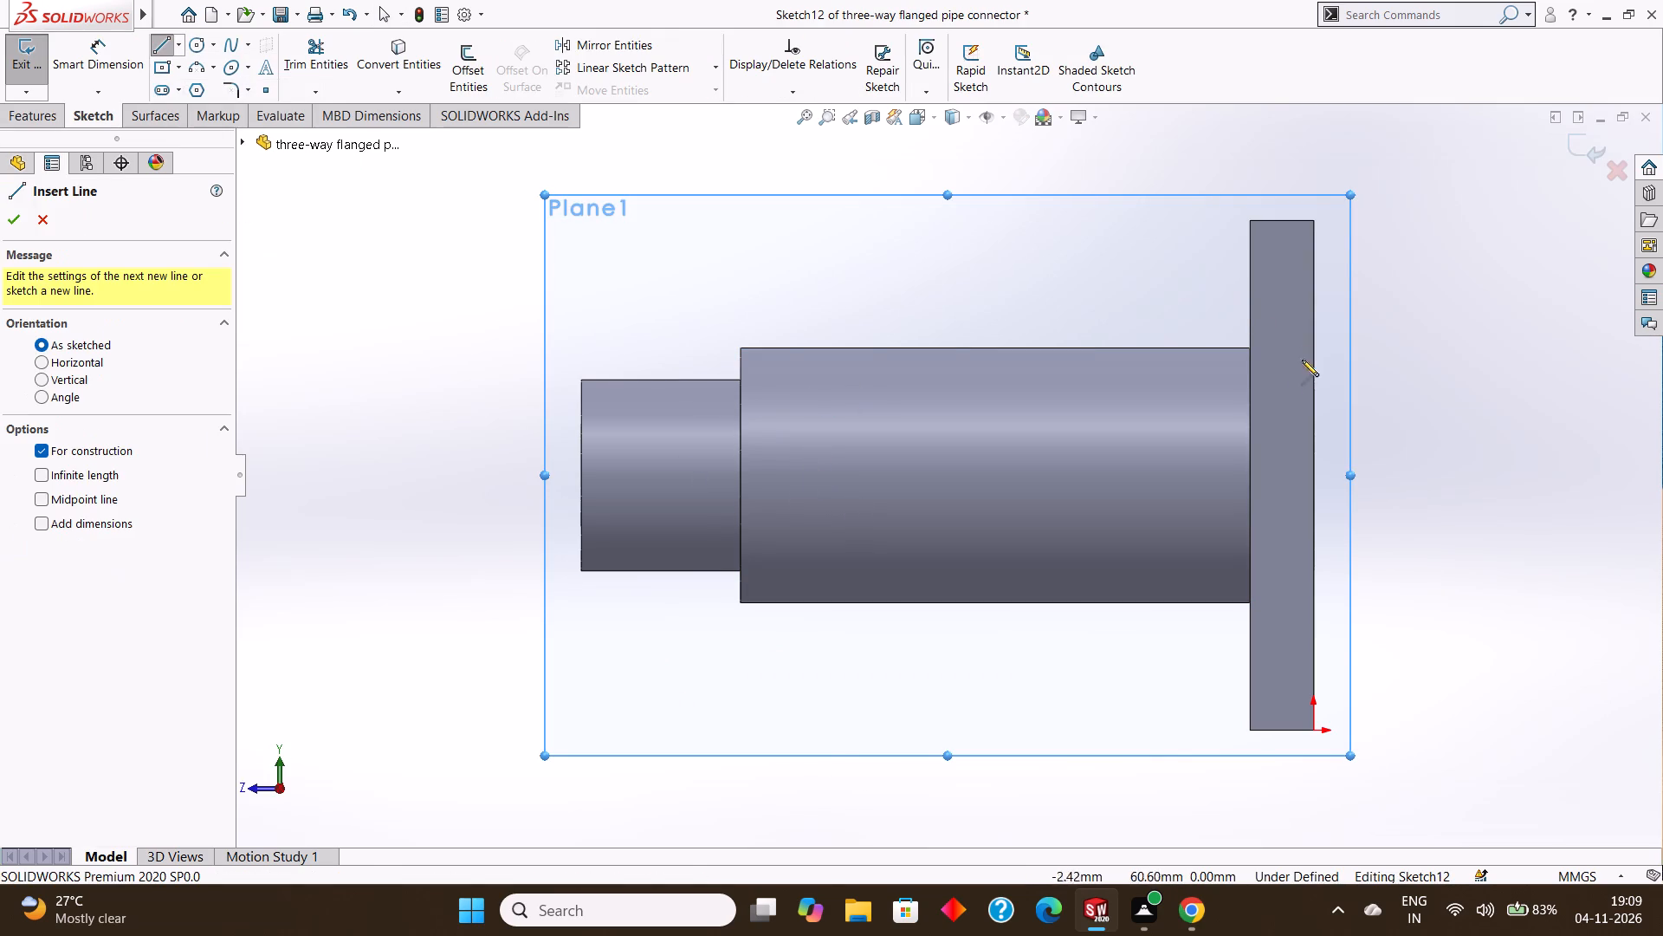
{"action": "left_click", "coordinate": [1249, 475]}
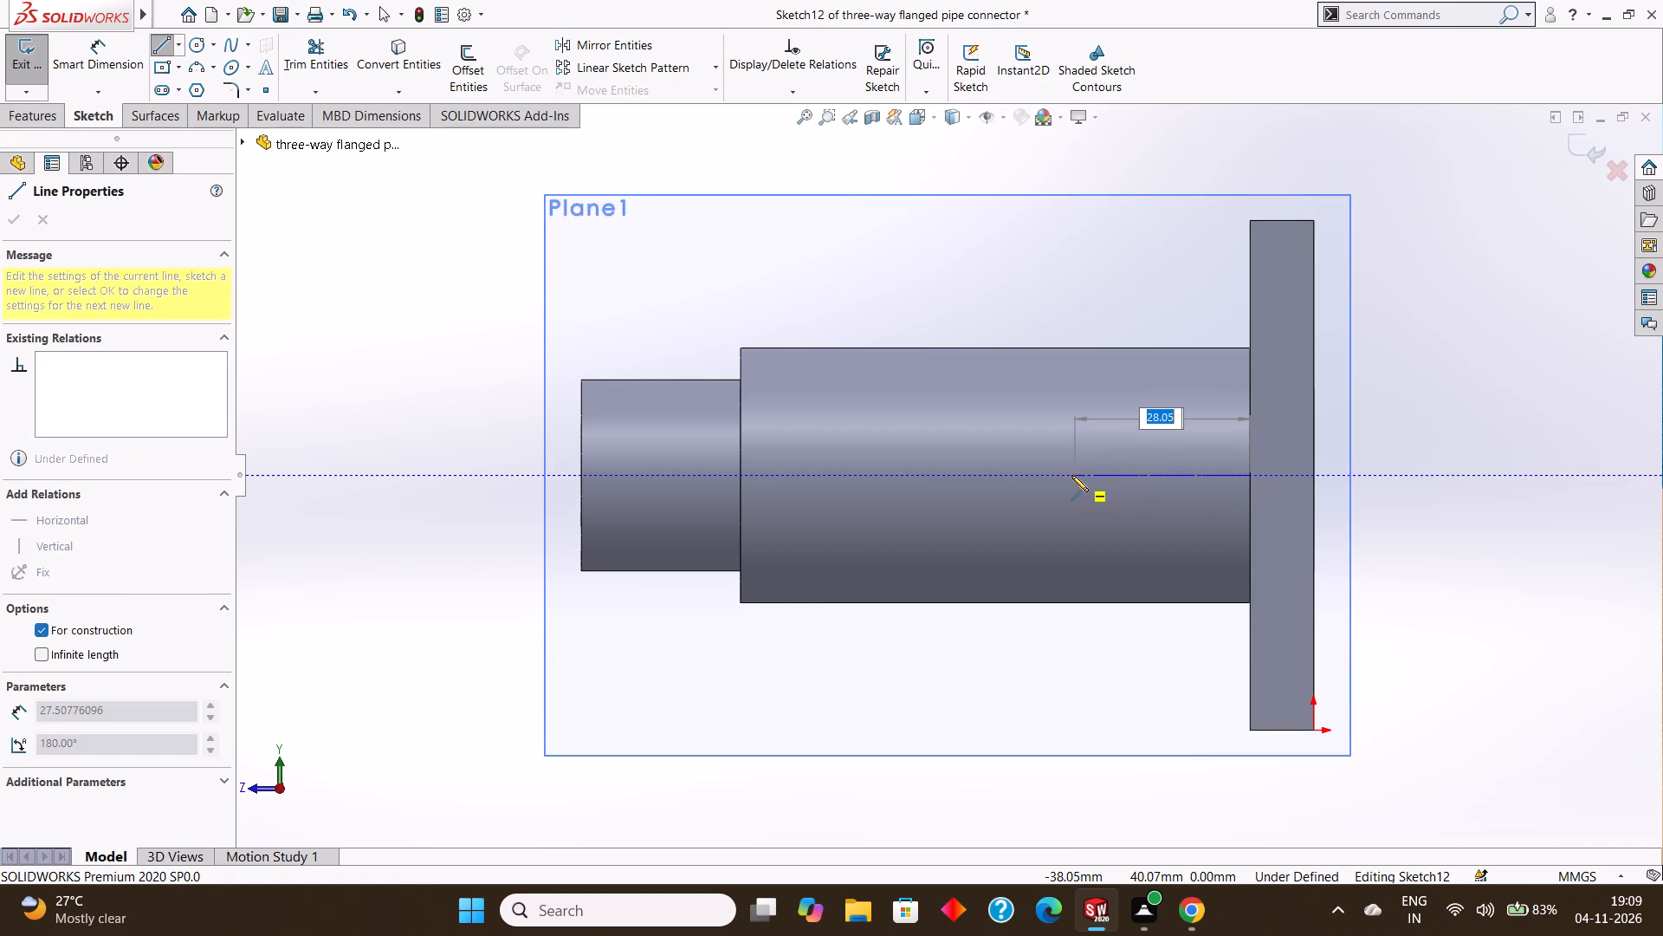
{"action": "type", "text": "35"}
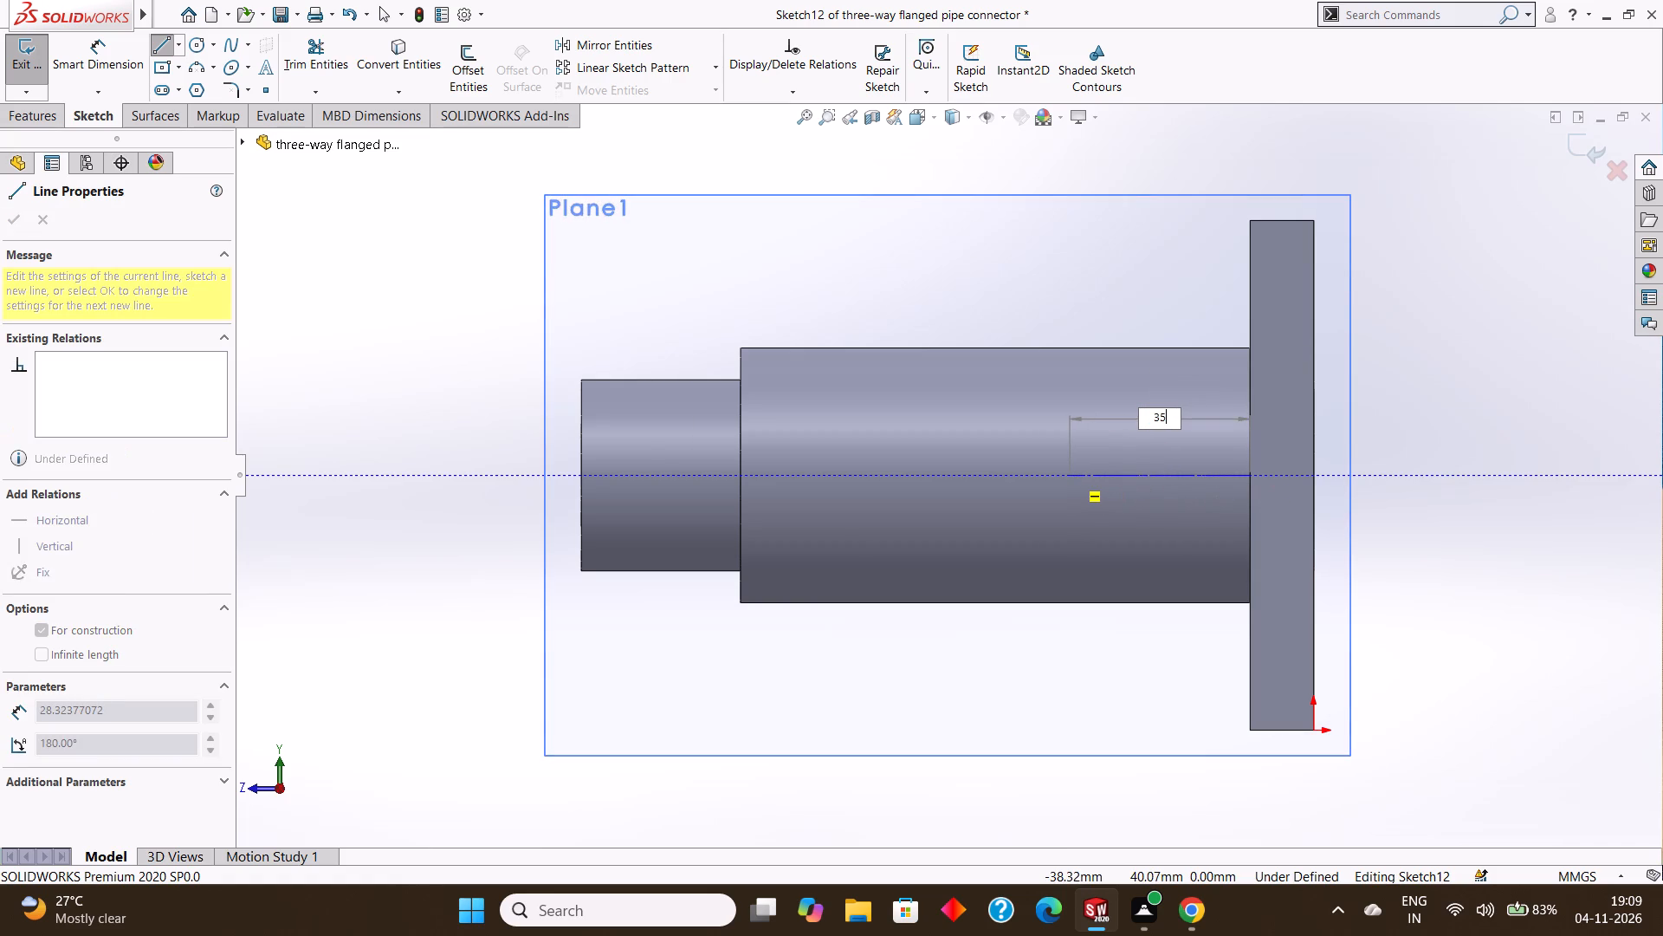
{"action": "key", "text": "shift+plus"}
{"action": "type", "text": "7.5"}
{"action": "key", "text": "Return"}
{"action": "key", "text": "Escape"}
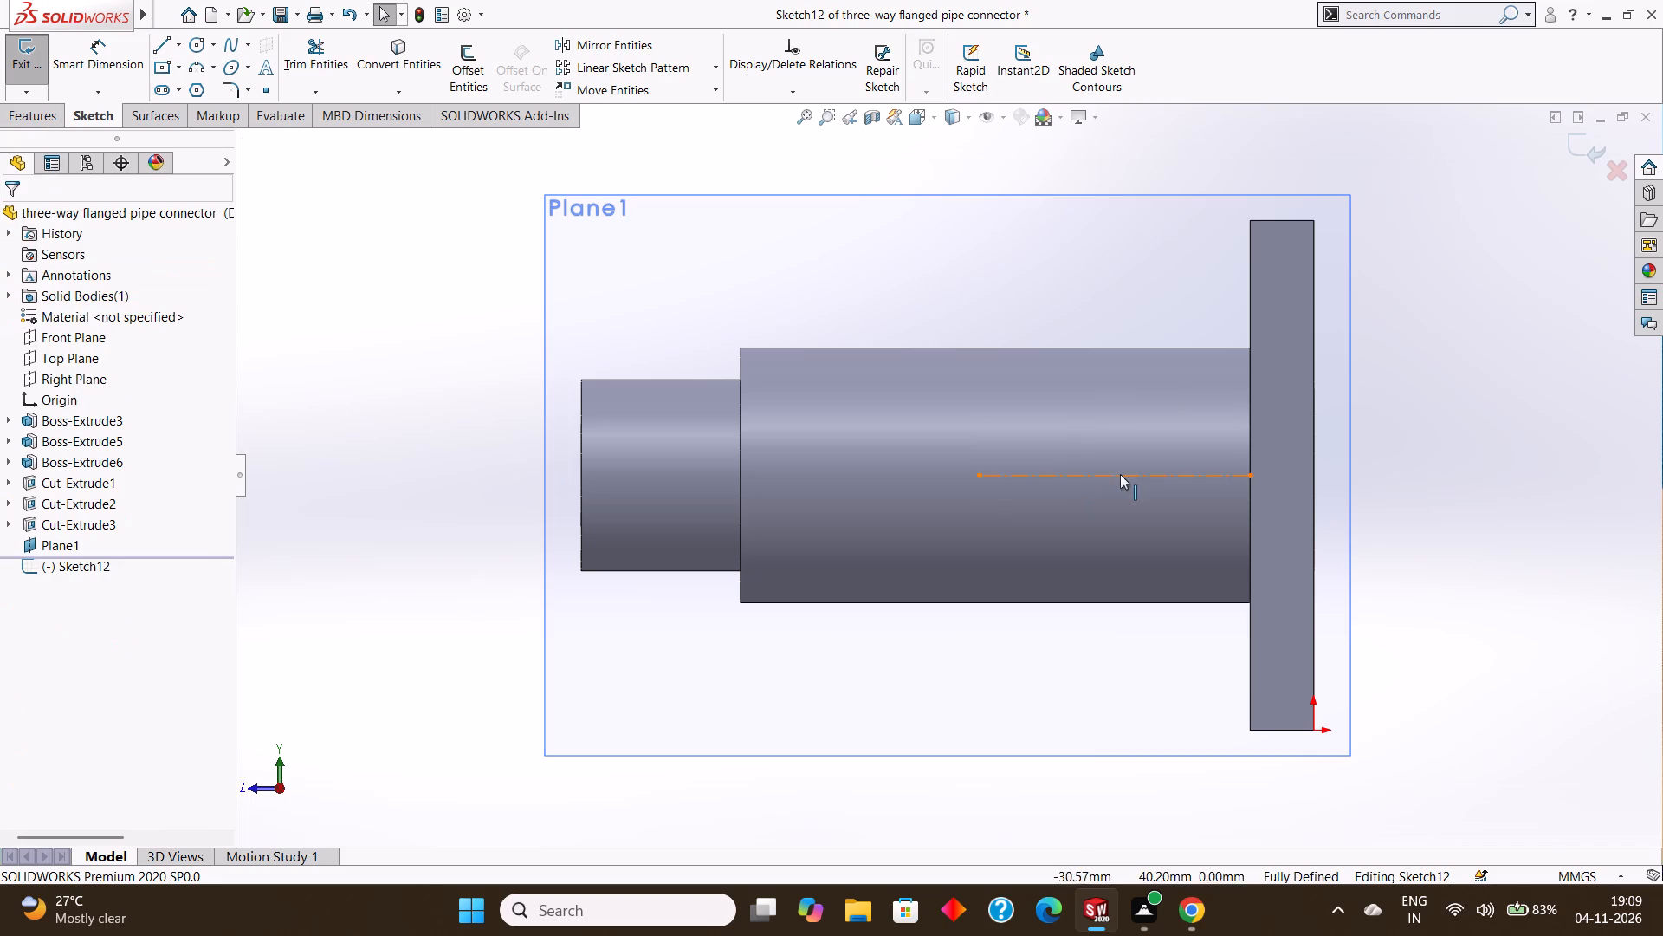
Sketch a circle of radius 7.5 mm centred on the free end of the construction line.
{"action": "left_click", "coordinate": [200, 42]}
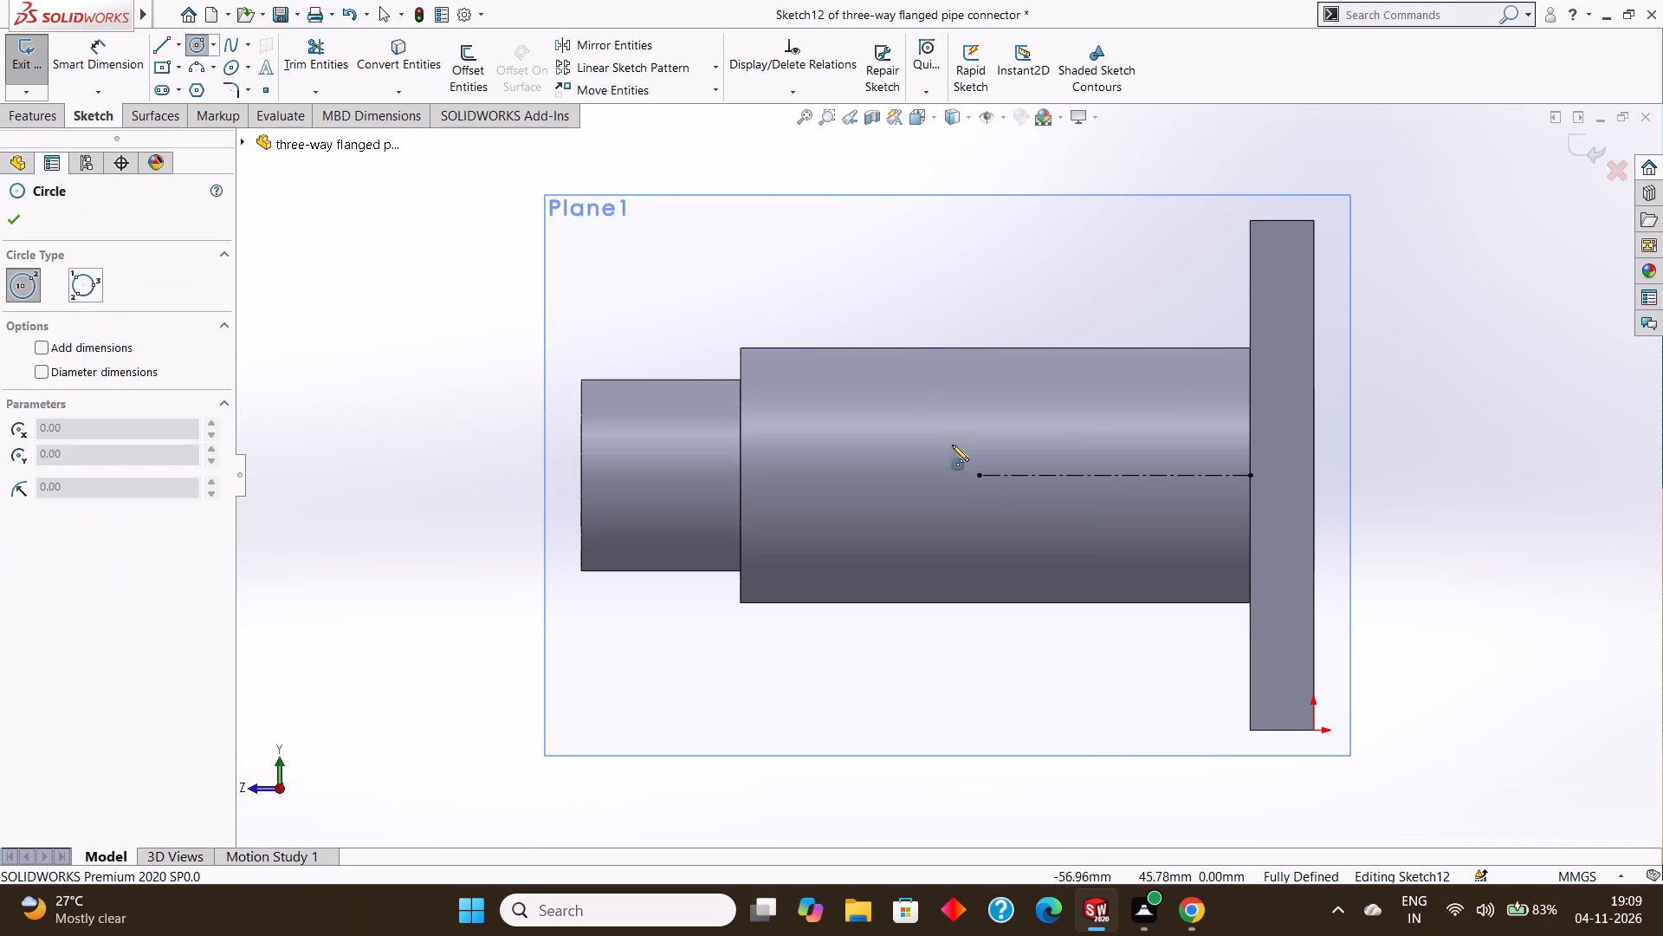
{"action": "left_click_drag", "start_coordinate": [980, 478], "coordinate": [991, 446]}
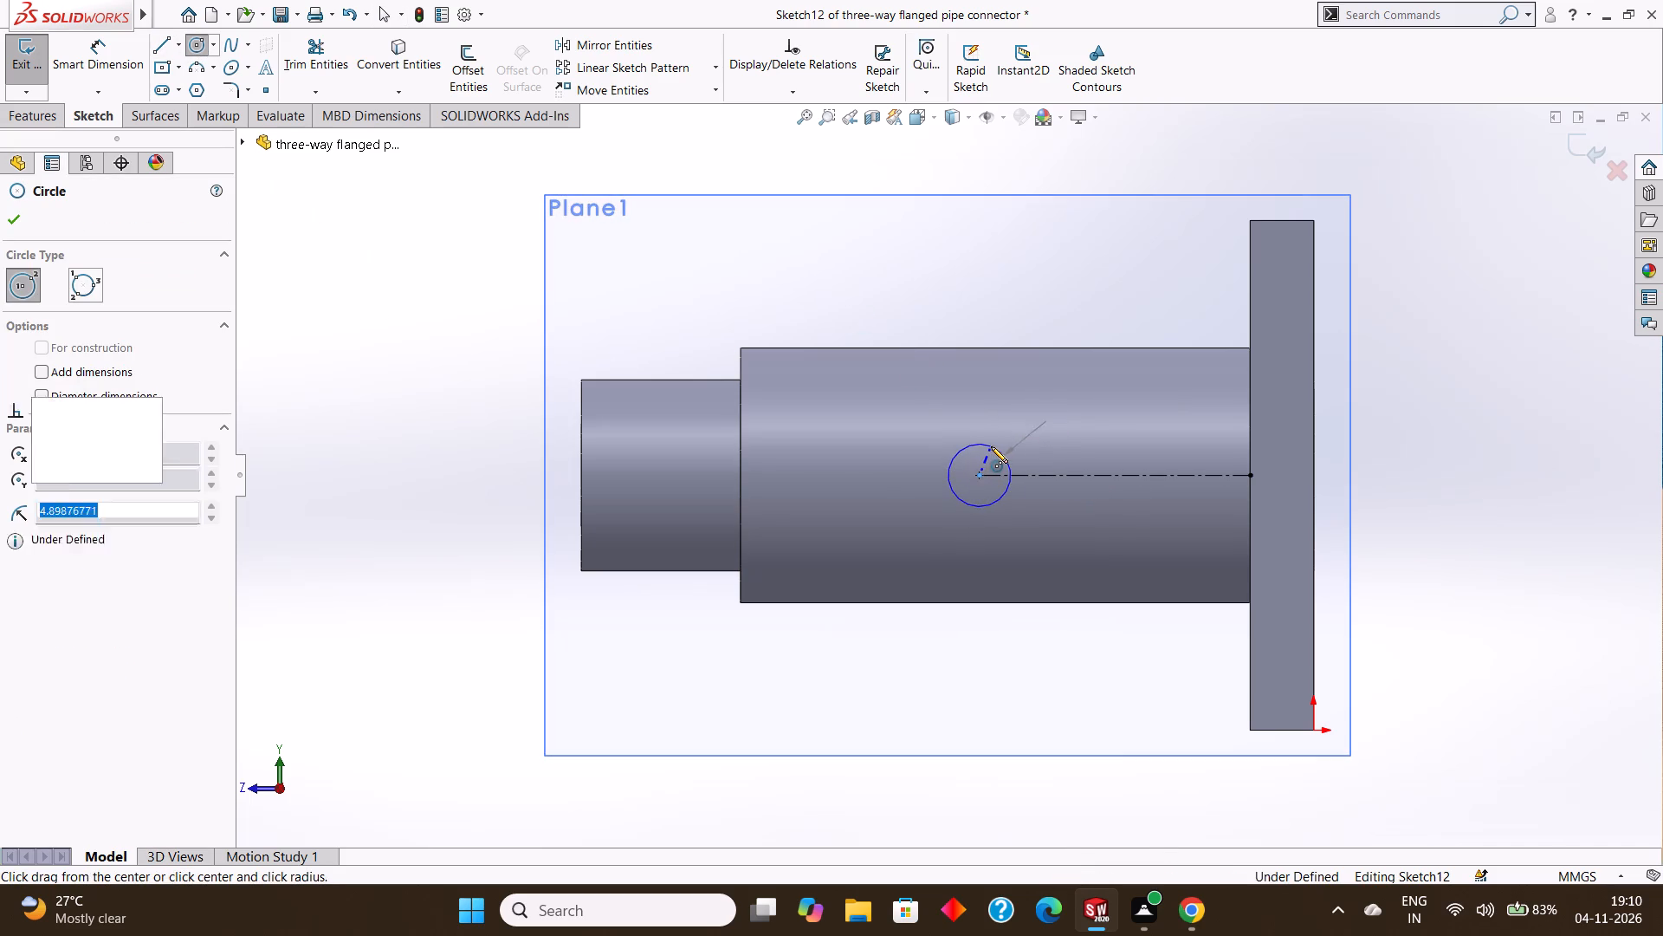
{"action": "key", "text": "BackSpace"}
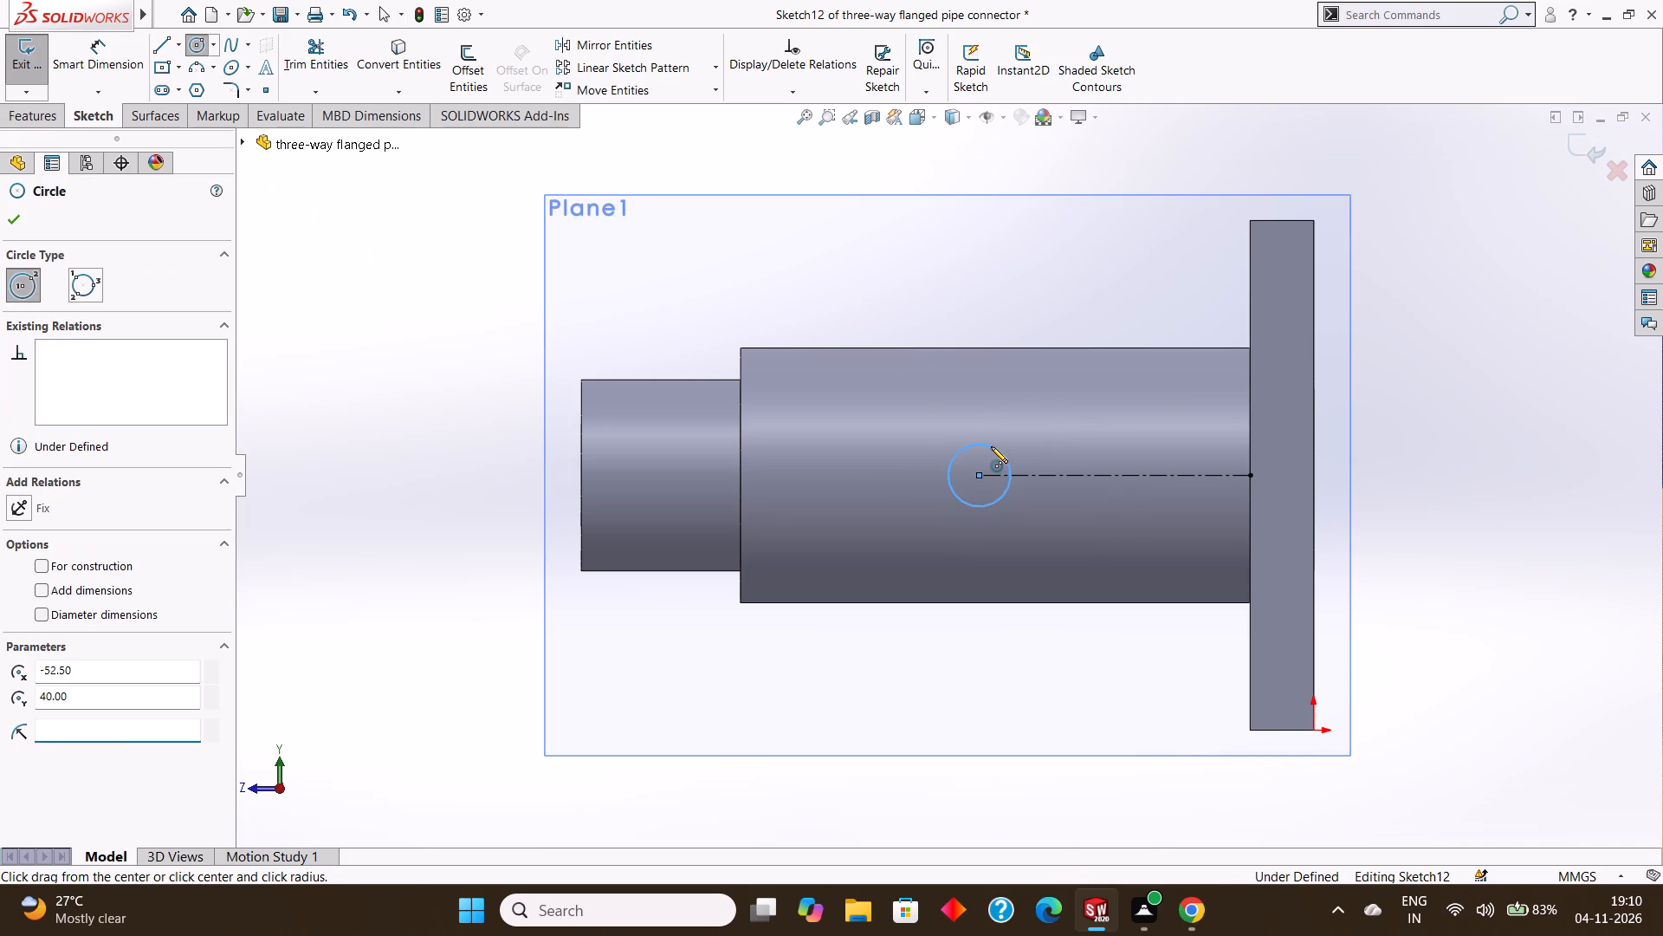
{"action": "type", "text": "7.5"}
{"action": "key", "text": "Return"}
{"action": "key", "text": "Escape"}
{"action": "key", "text": "Escape"}
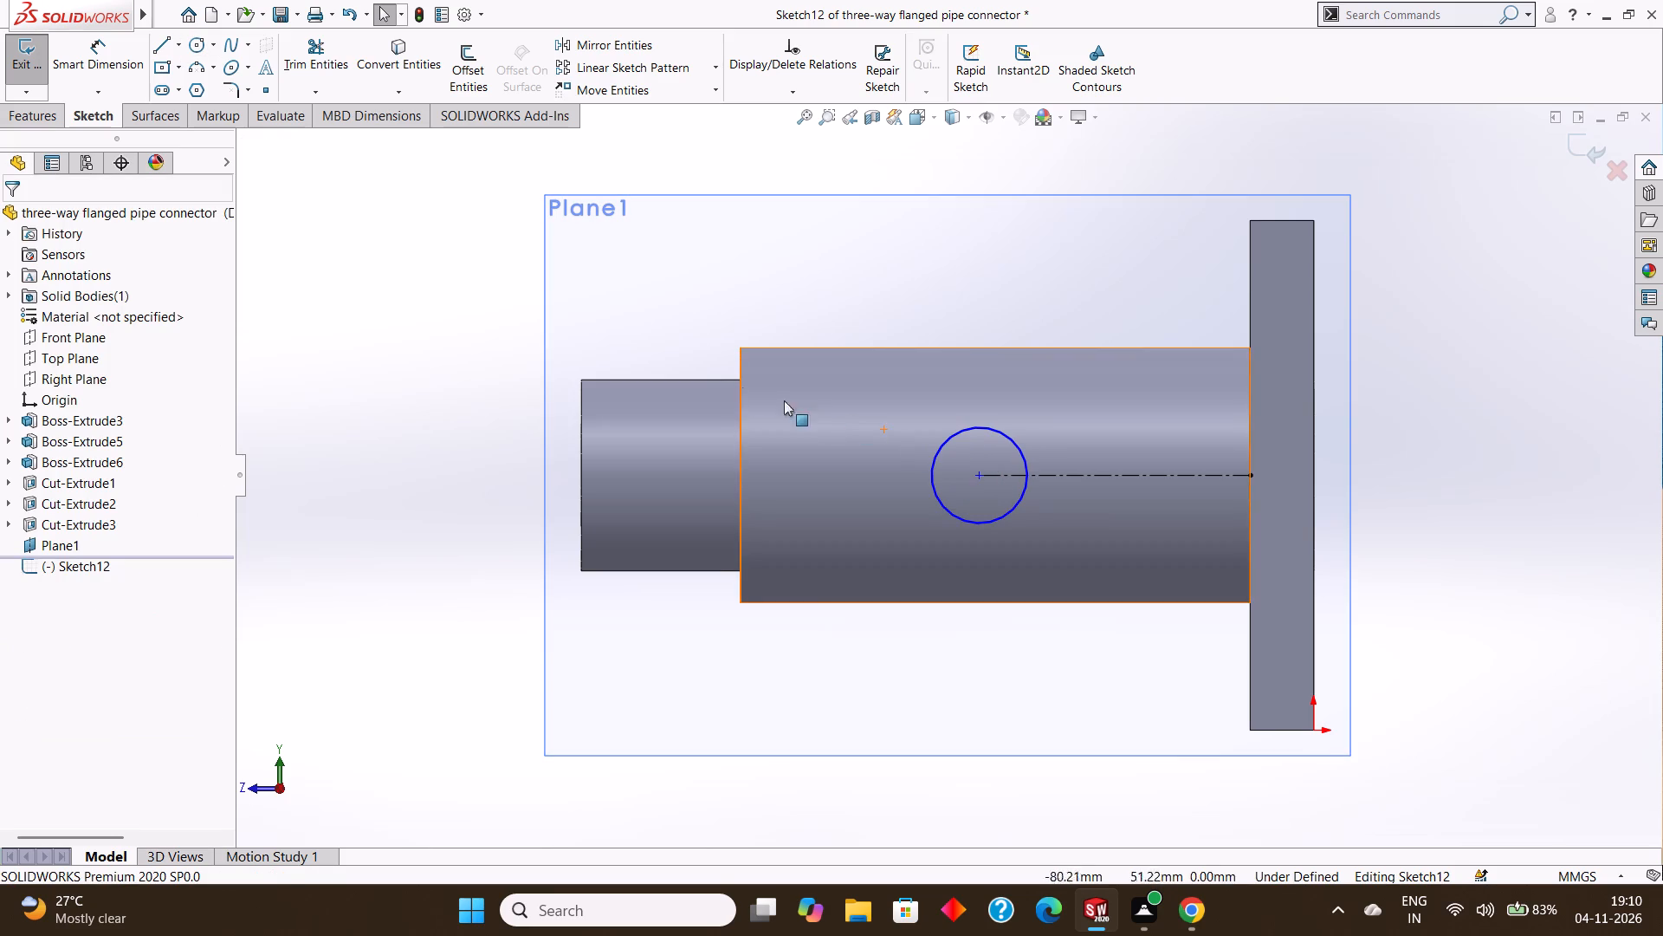
Sketch a concentric outer circle of radius 15 mm around the smaller circle.
{"action": "left_click", "coordinate": [200, 39]}
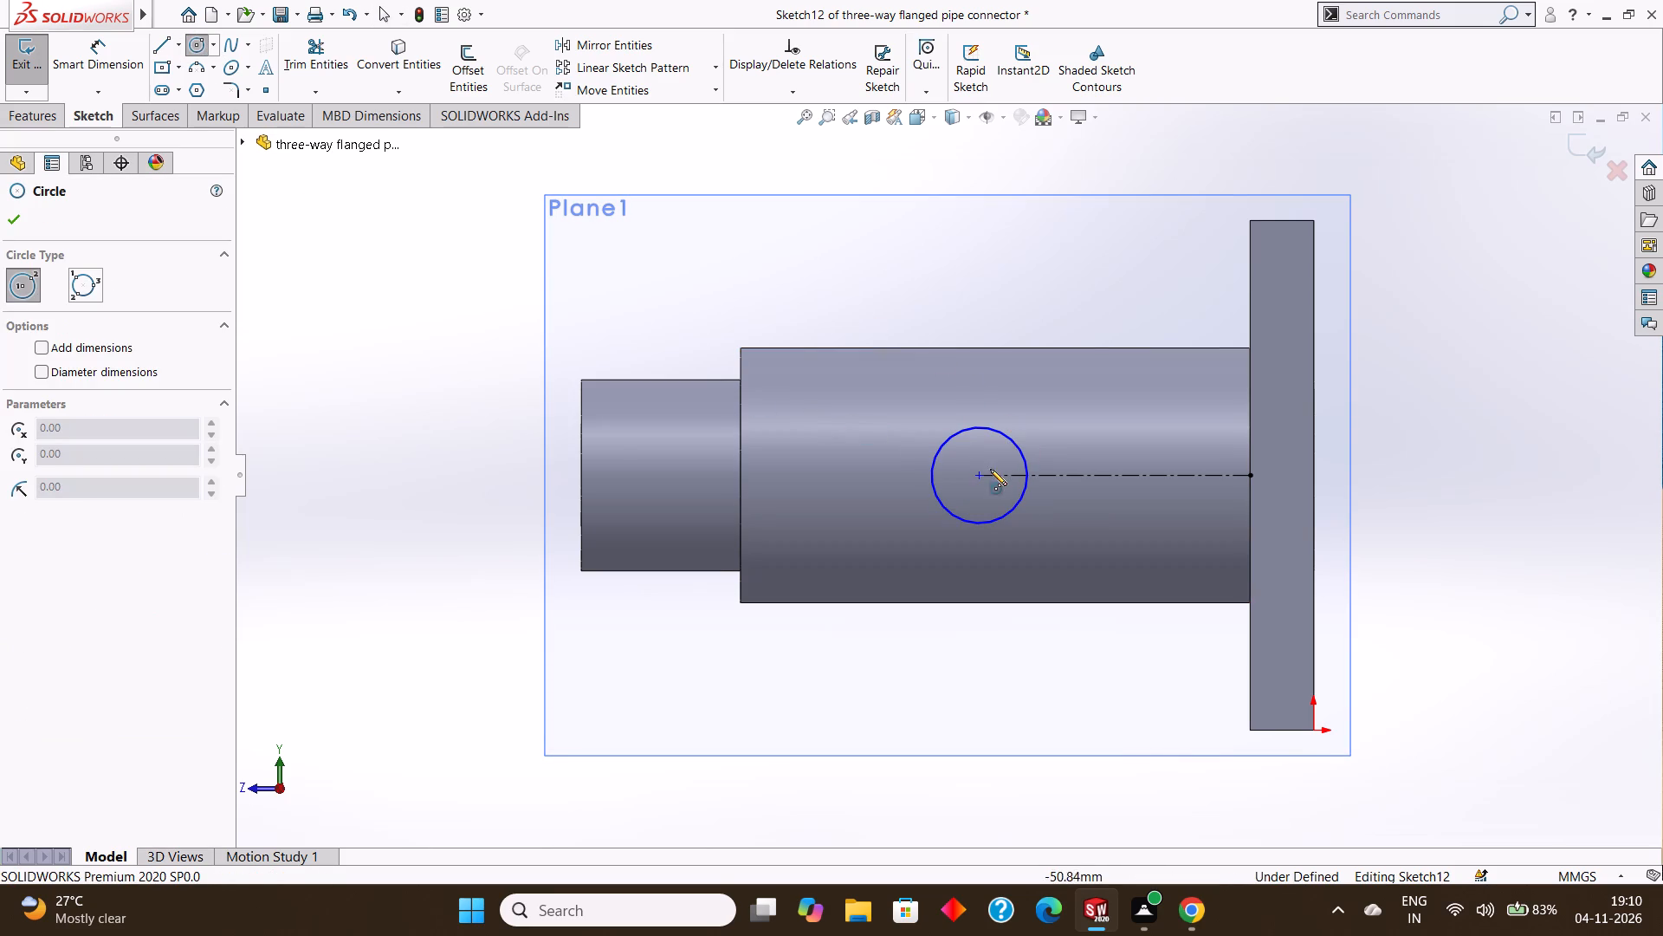
{"action": "left_click_drag", "start_coordinate": [976, 474], "coordinate": [1019, 413]}
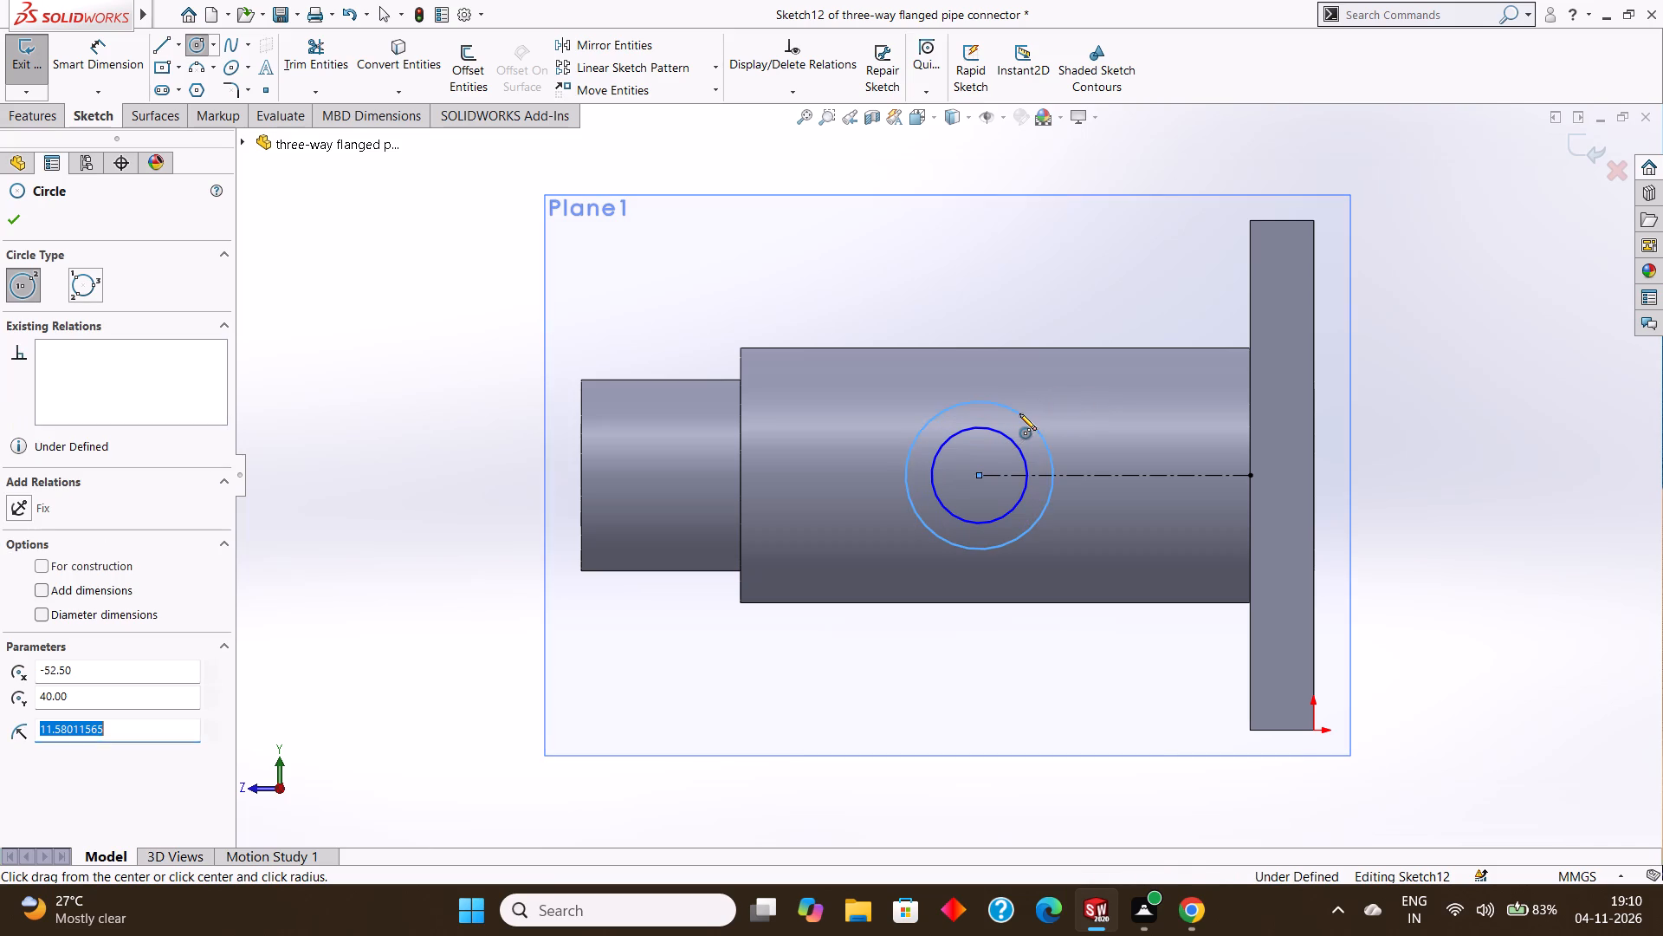
{"action": "key", "text": "BackSpace"}
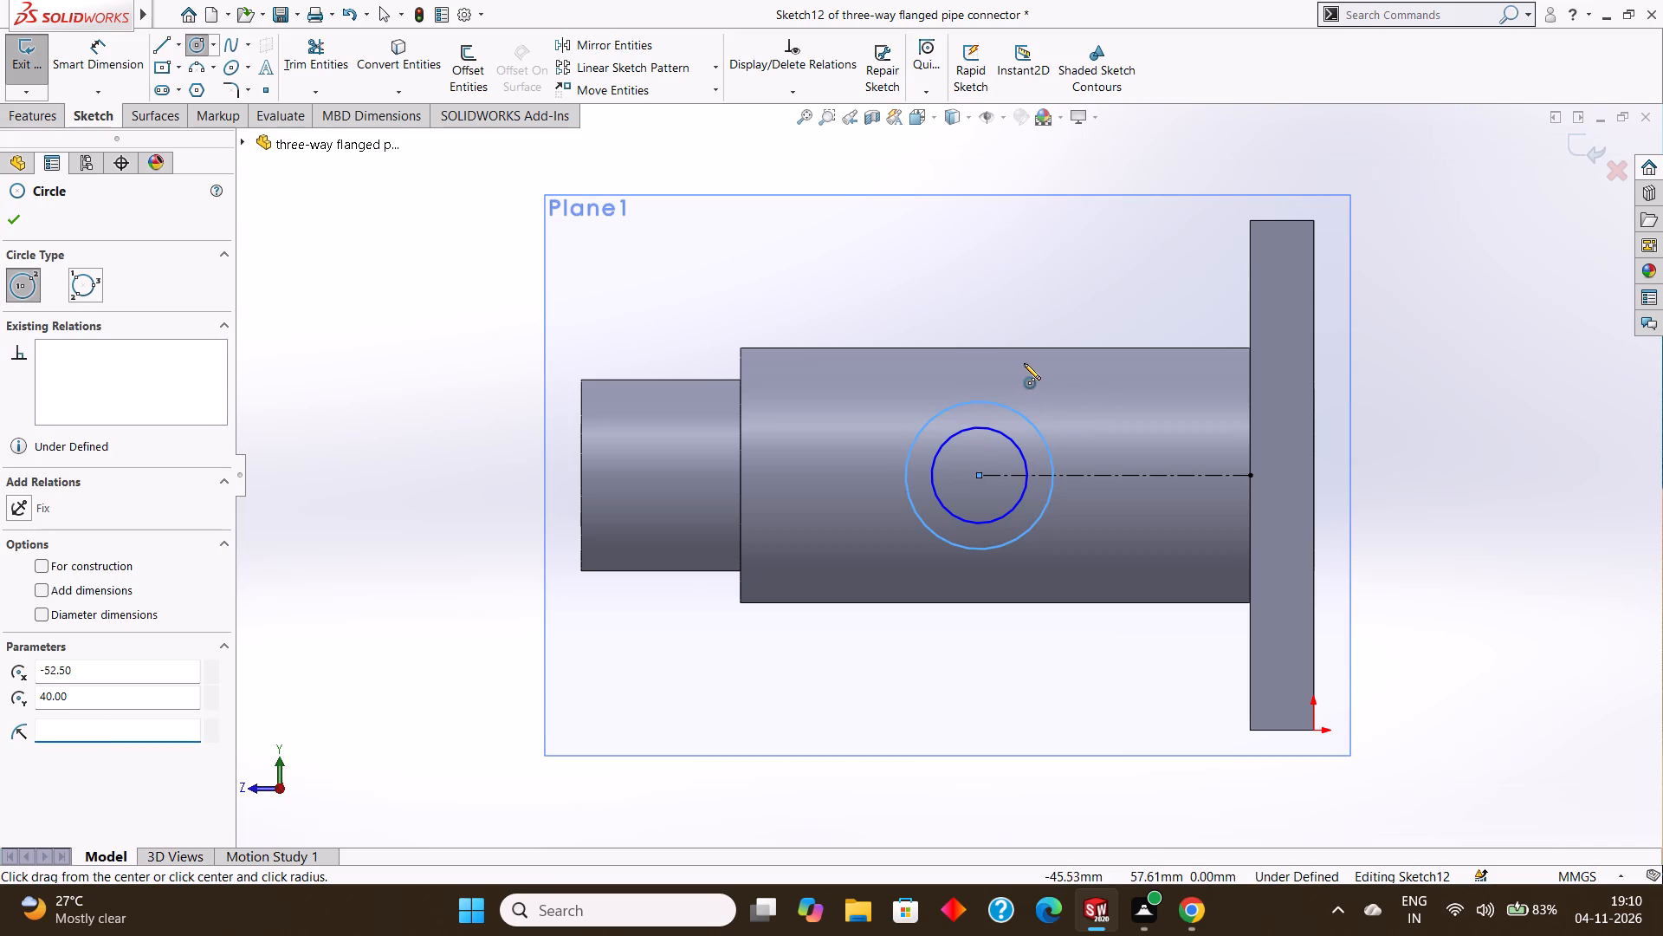
{"action": "type", "text": "15"}
{"action": "key", "text": "Return"}
{"action": "key", "text": "Escape"}
{"action": "key", "text": "Escape"}
Dimension the outer circle's diameter at 30 mm and the inner circle's diameter at 15 mm.
{"action": "left_click", "coordinate": [95, 61]}
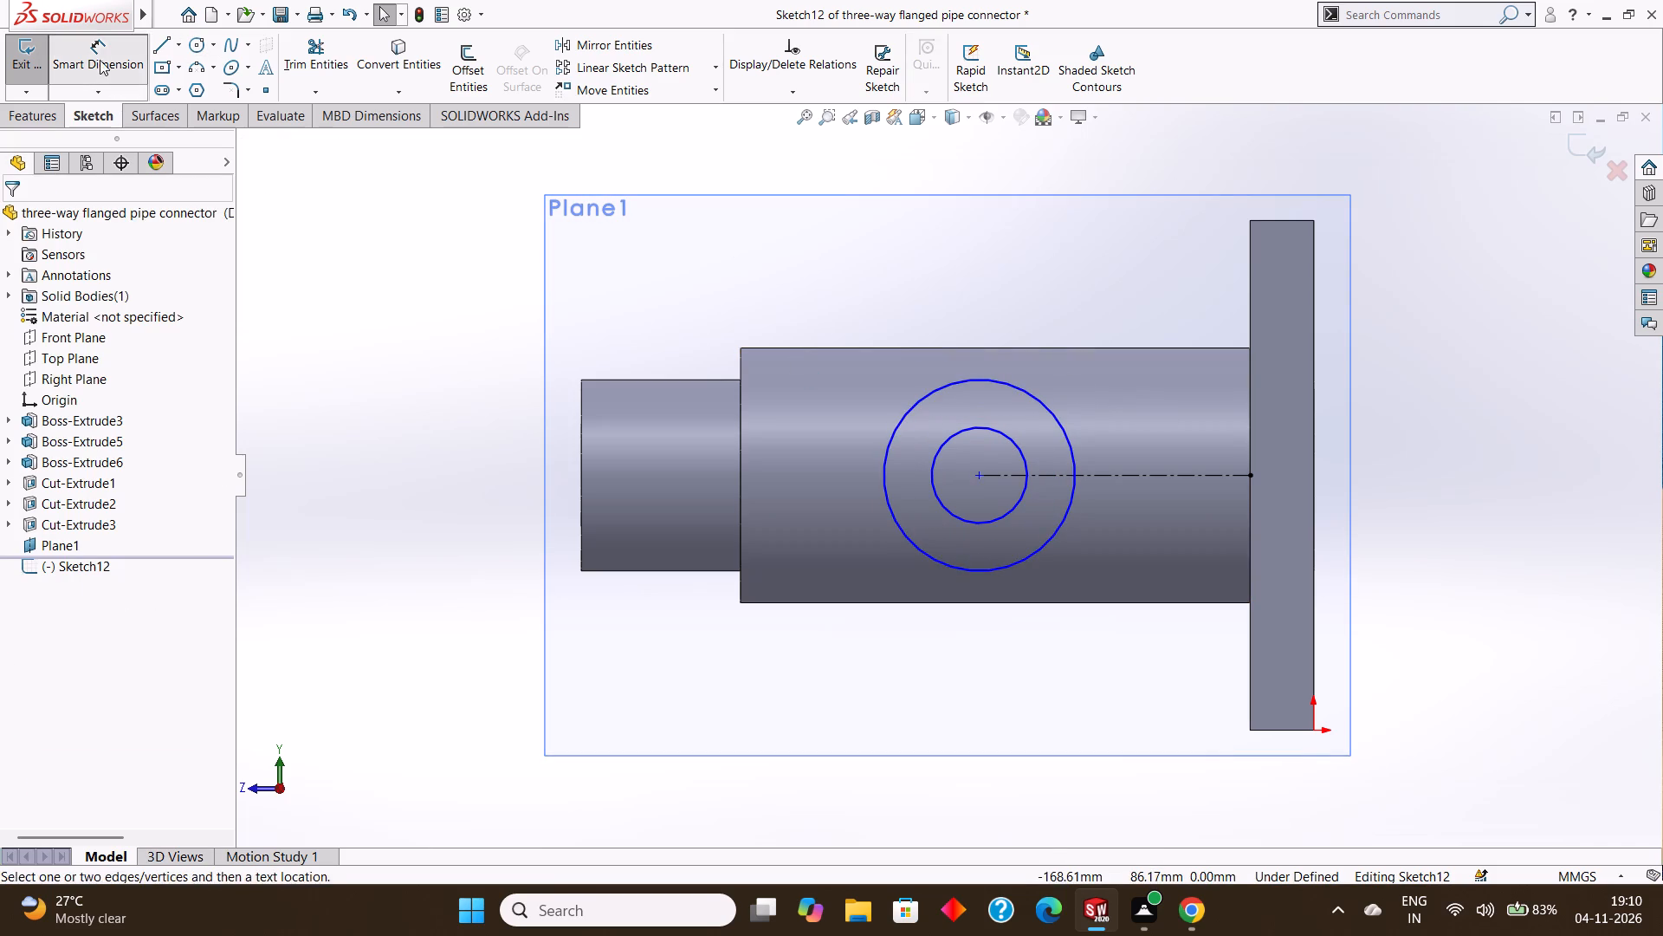
{"action": "left_click", "coordinate": [999, 386]}
{"action": "left_click", "coordinate": [1002, 252]}
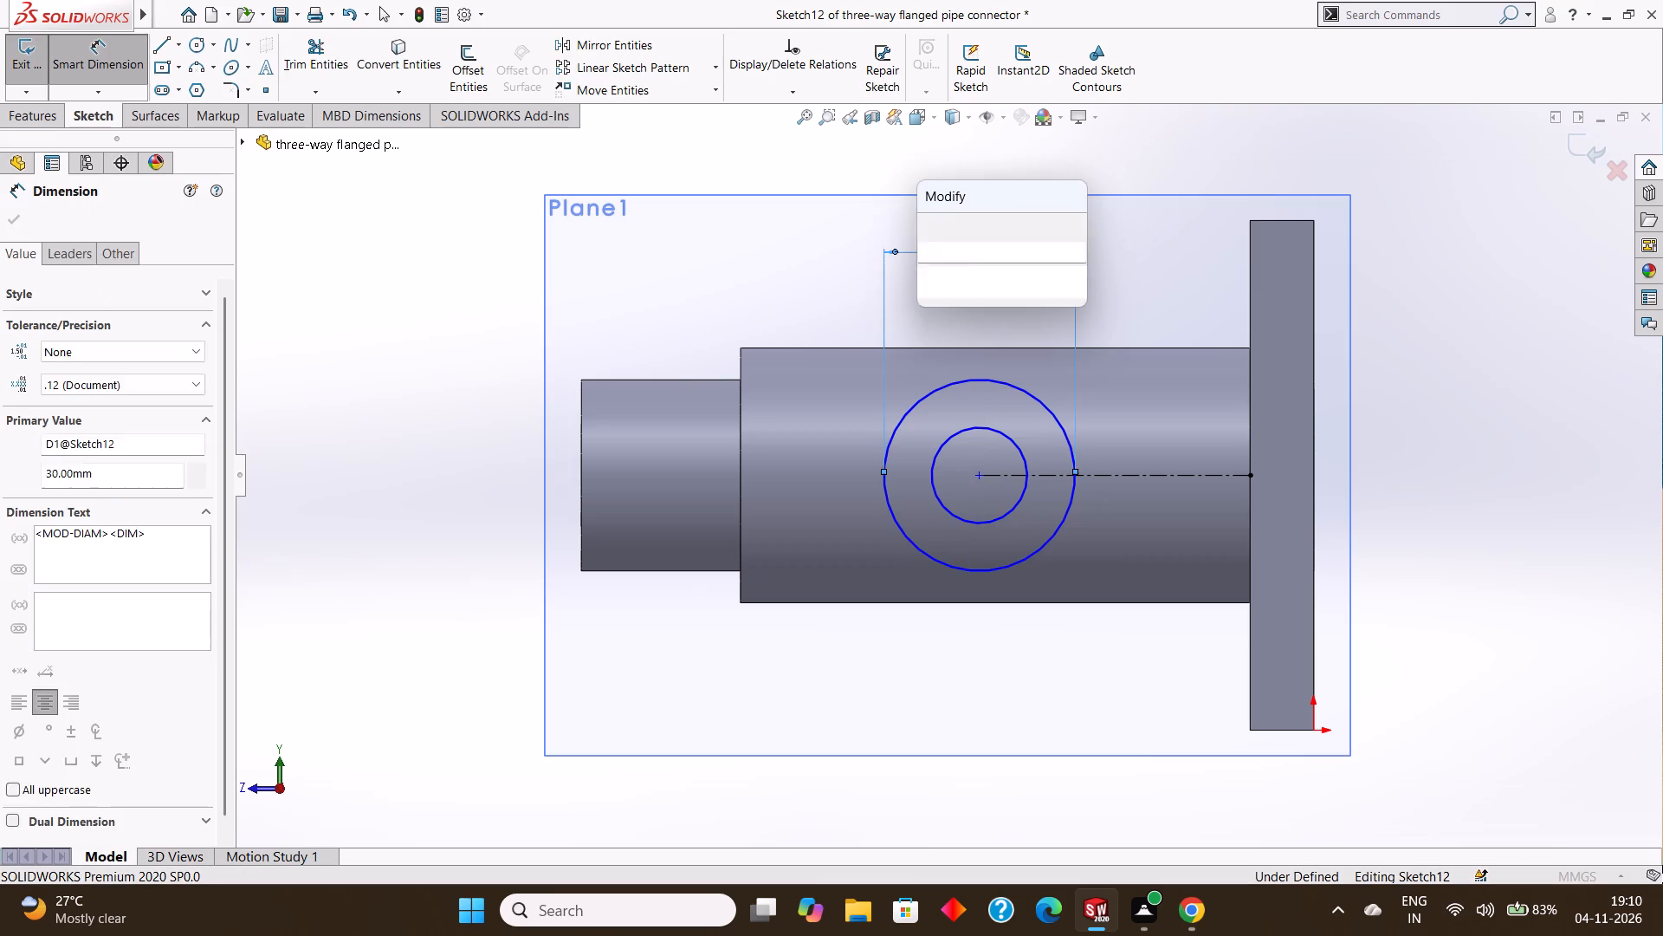
{"action": "left_click", "coordinate": [923, 223]}
{"action": "left_click", "coordinate": [978, 426]}
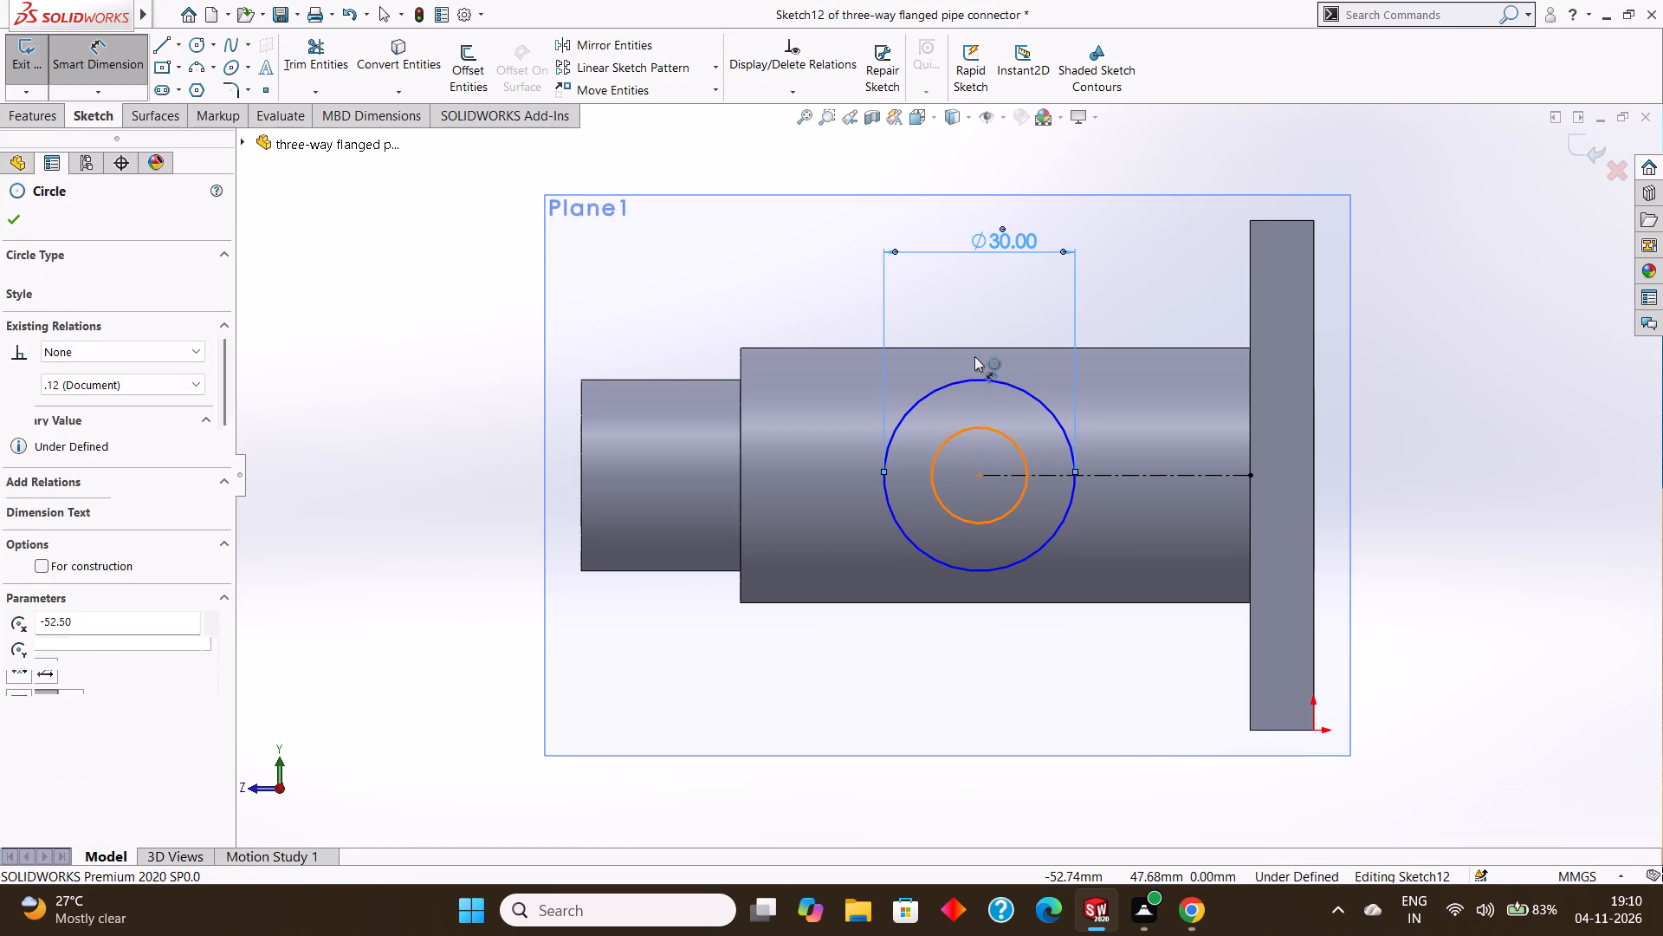
{"action": "left_click", "coordinate": [987, 291]}
{"action": "left_click", "coordinate": [915, 269]}
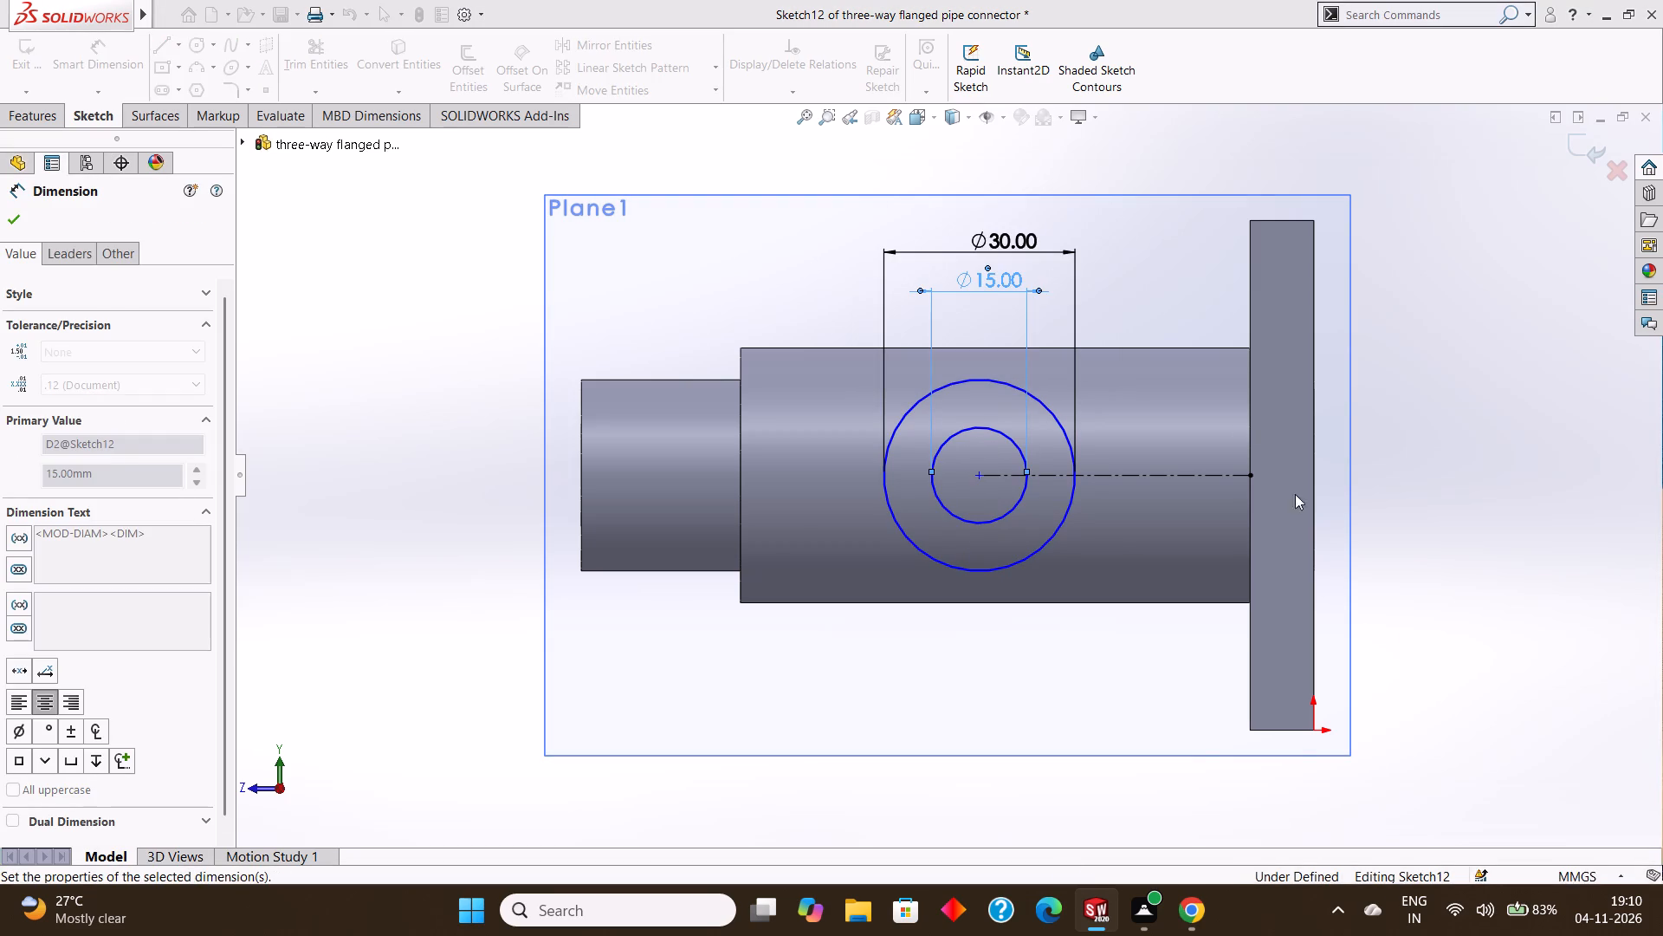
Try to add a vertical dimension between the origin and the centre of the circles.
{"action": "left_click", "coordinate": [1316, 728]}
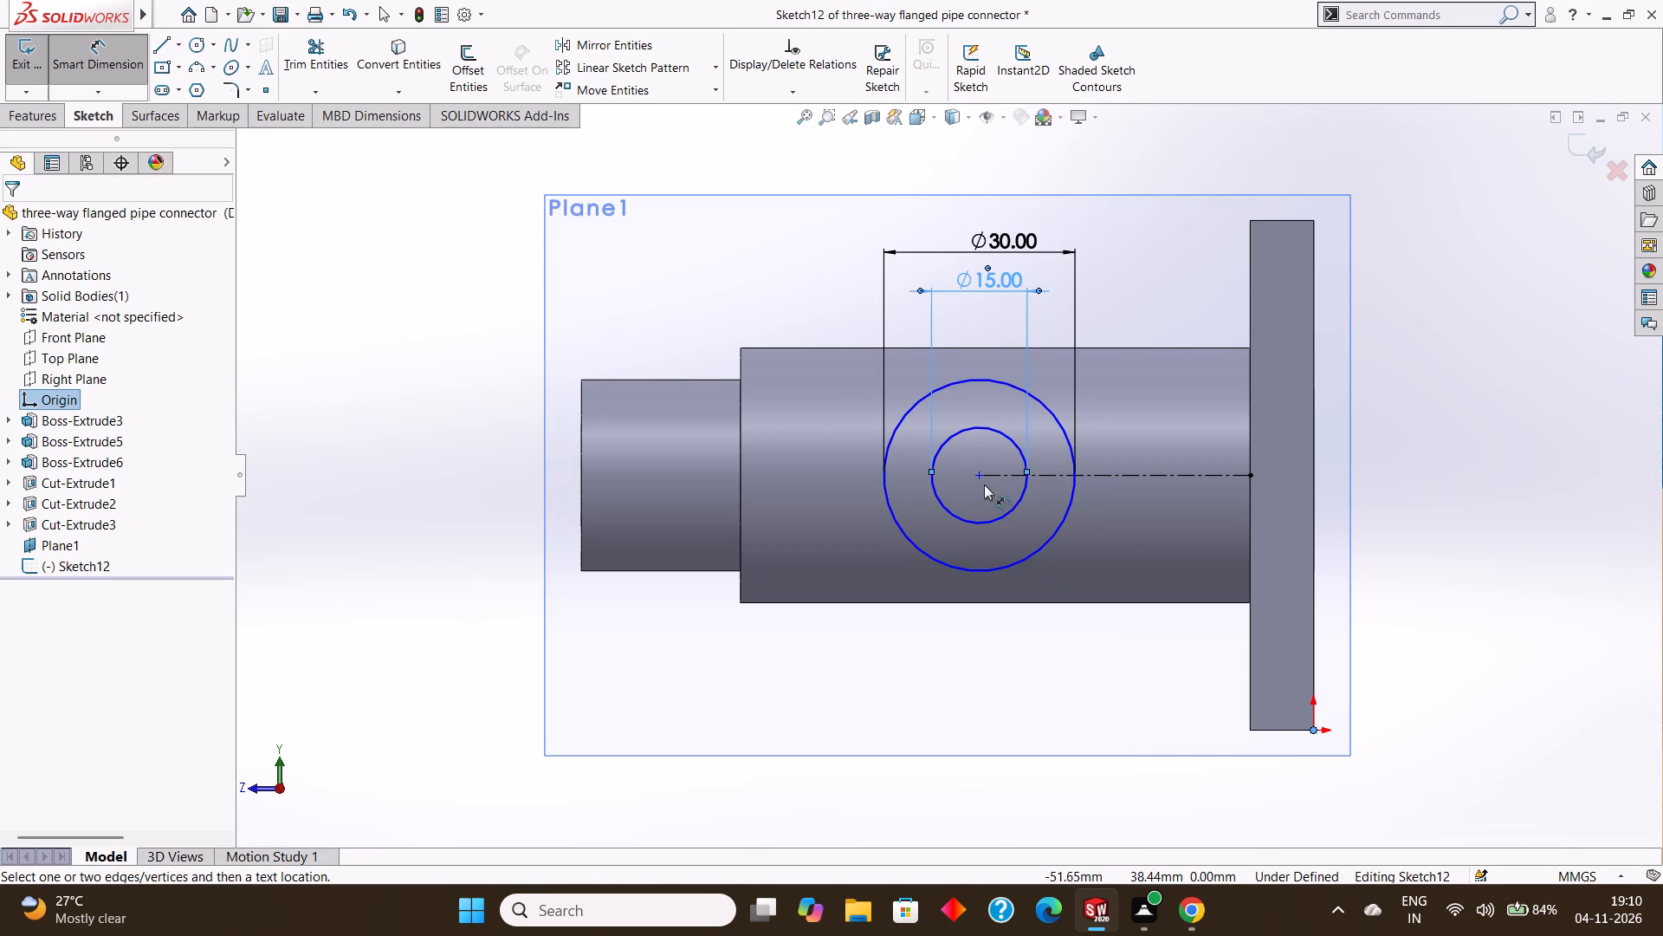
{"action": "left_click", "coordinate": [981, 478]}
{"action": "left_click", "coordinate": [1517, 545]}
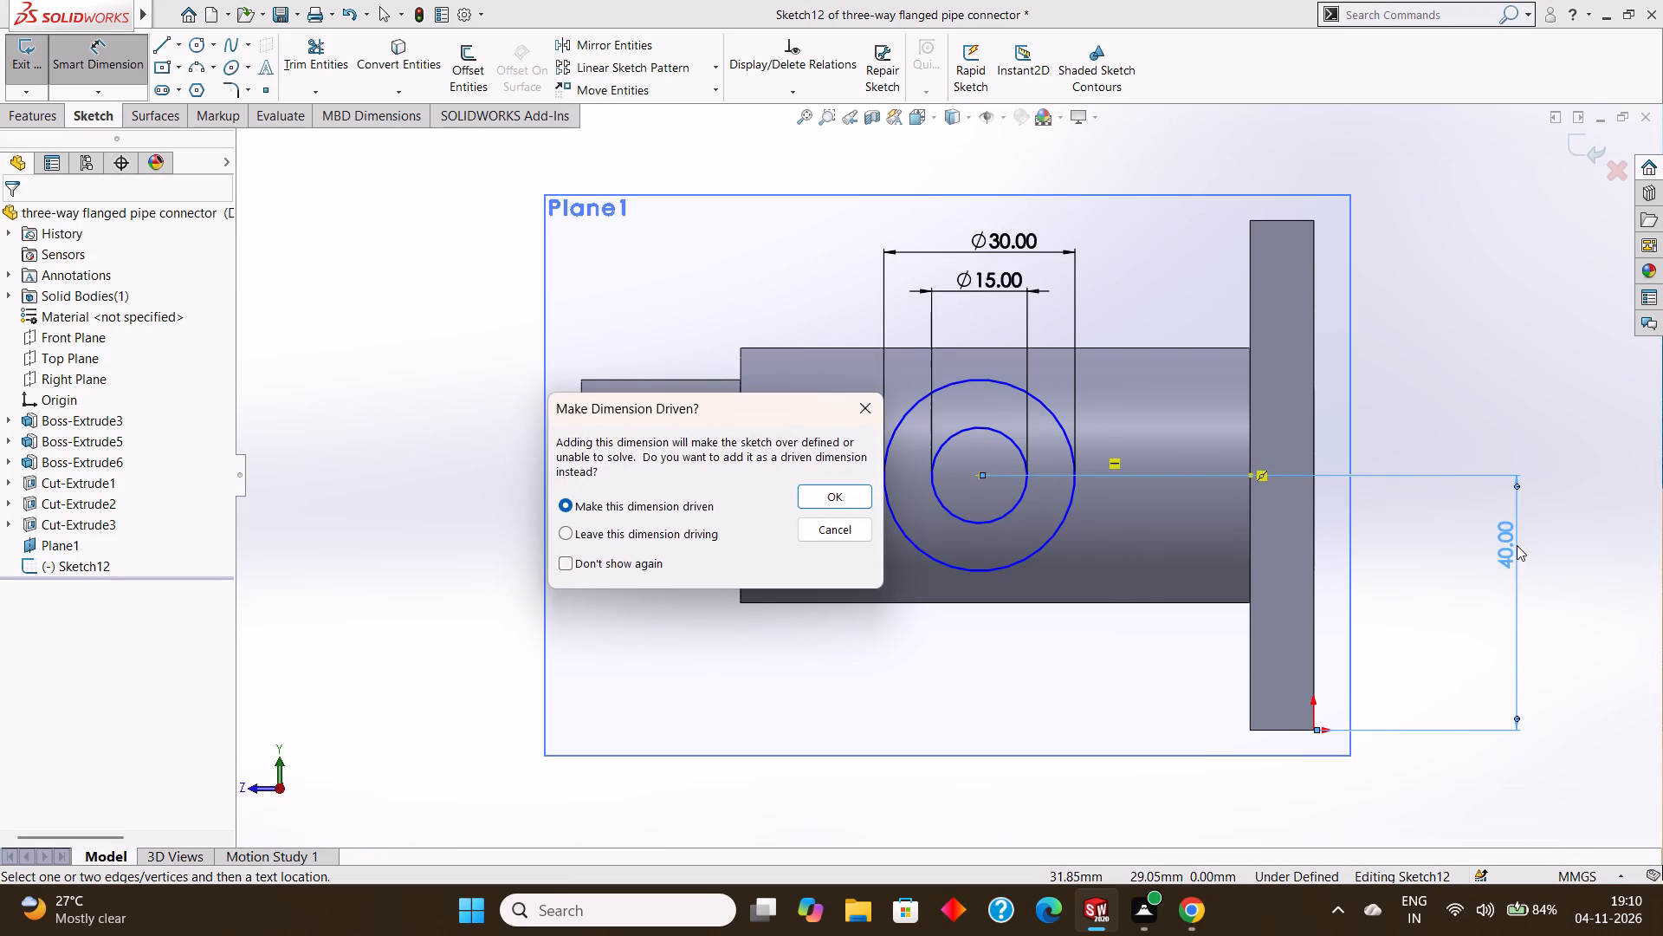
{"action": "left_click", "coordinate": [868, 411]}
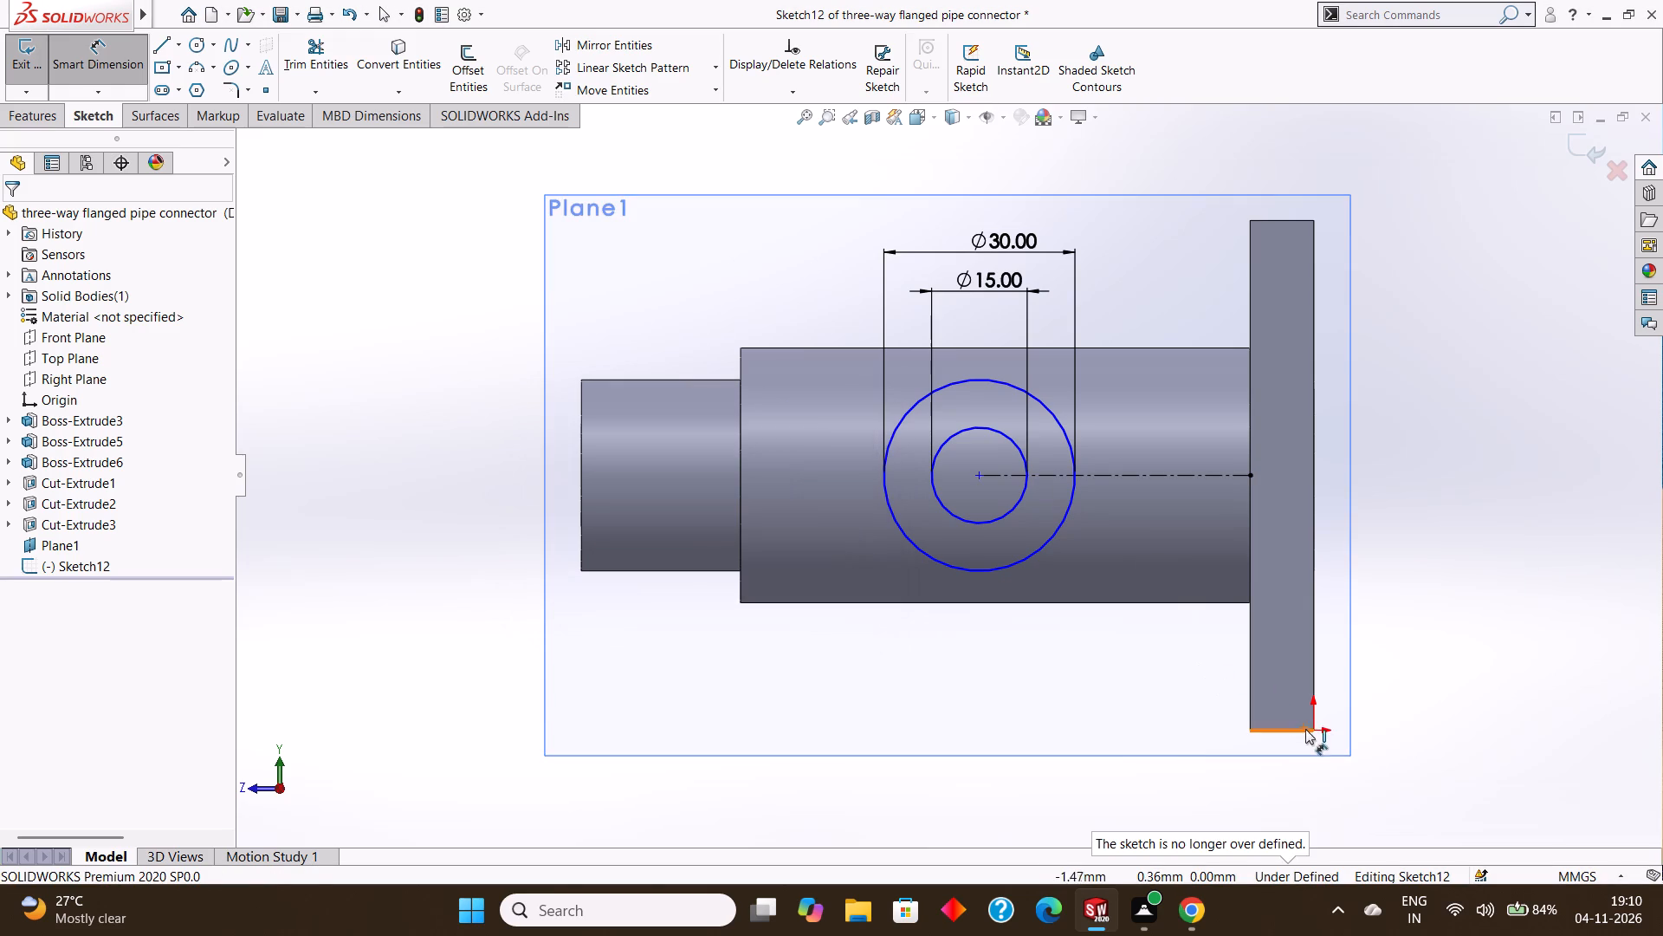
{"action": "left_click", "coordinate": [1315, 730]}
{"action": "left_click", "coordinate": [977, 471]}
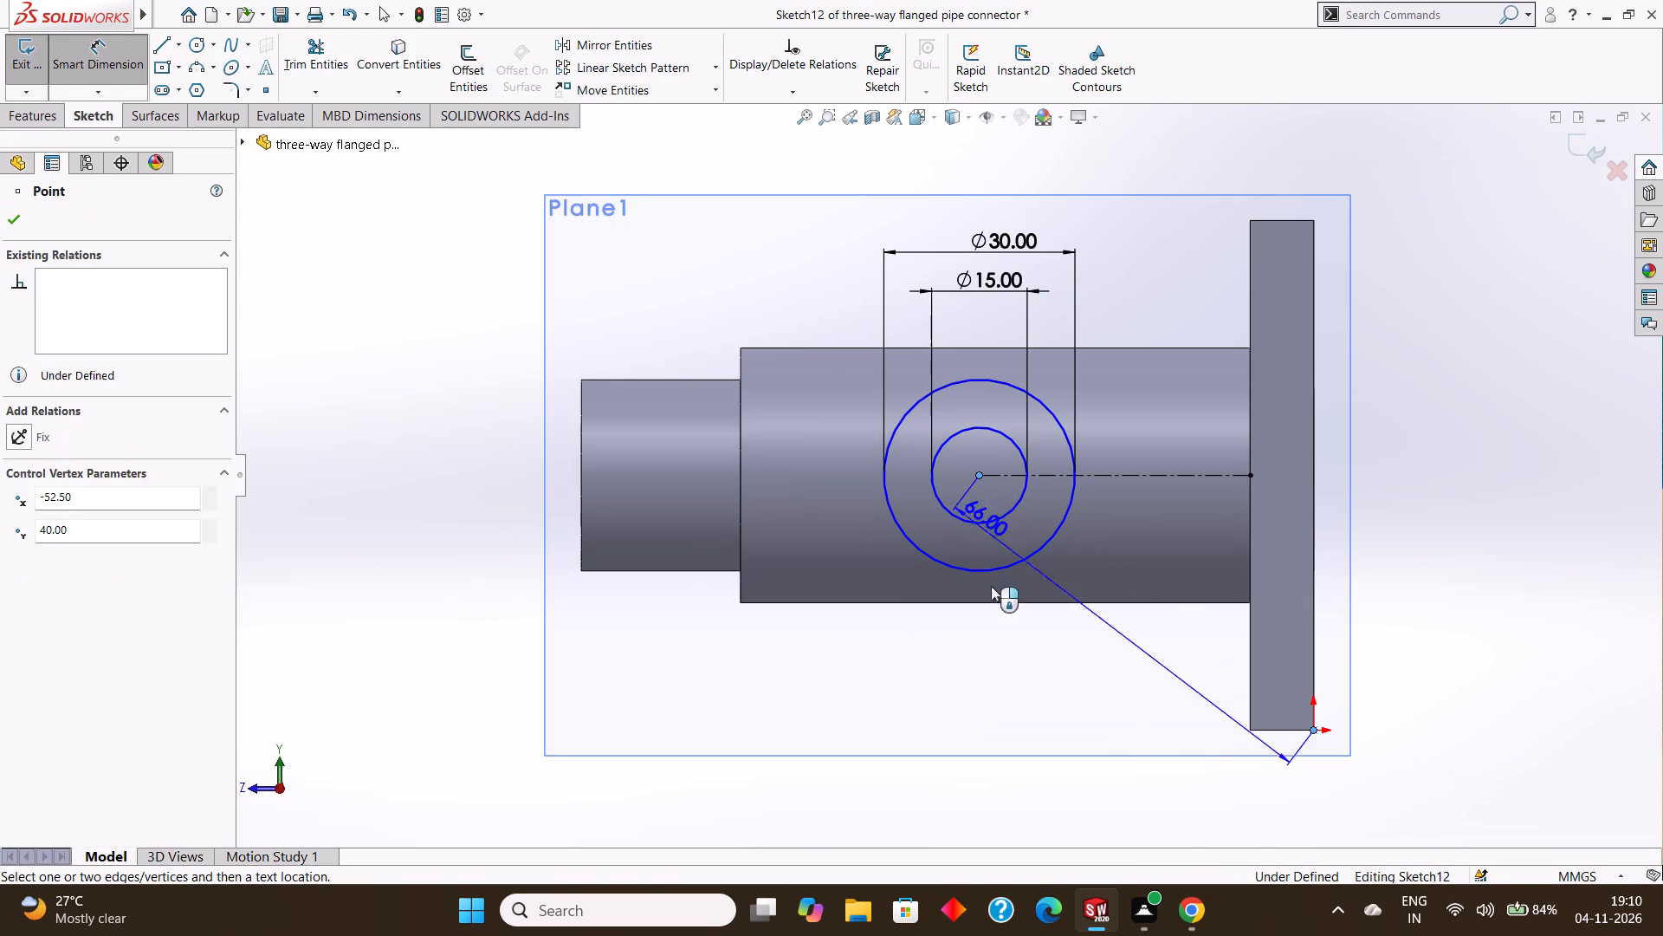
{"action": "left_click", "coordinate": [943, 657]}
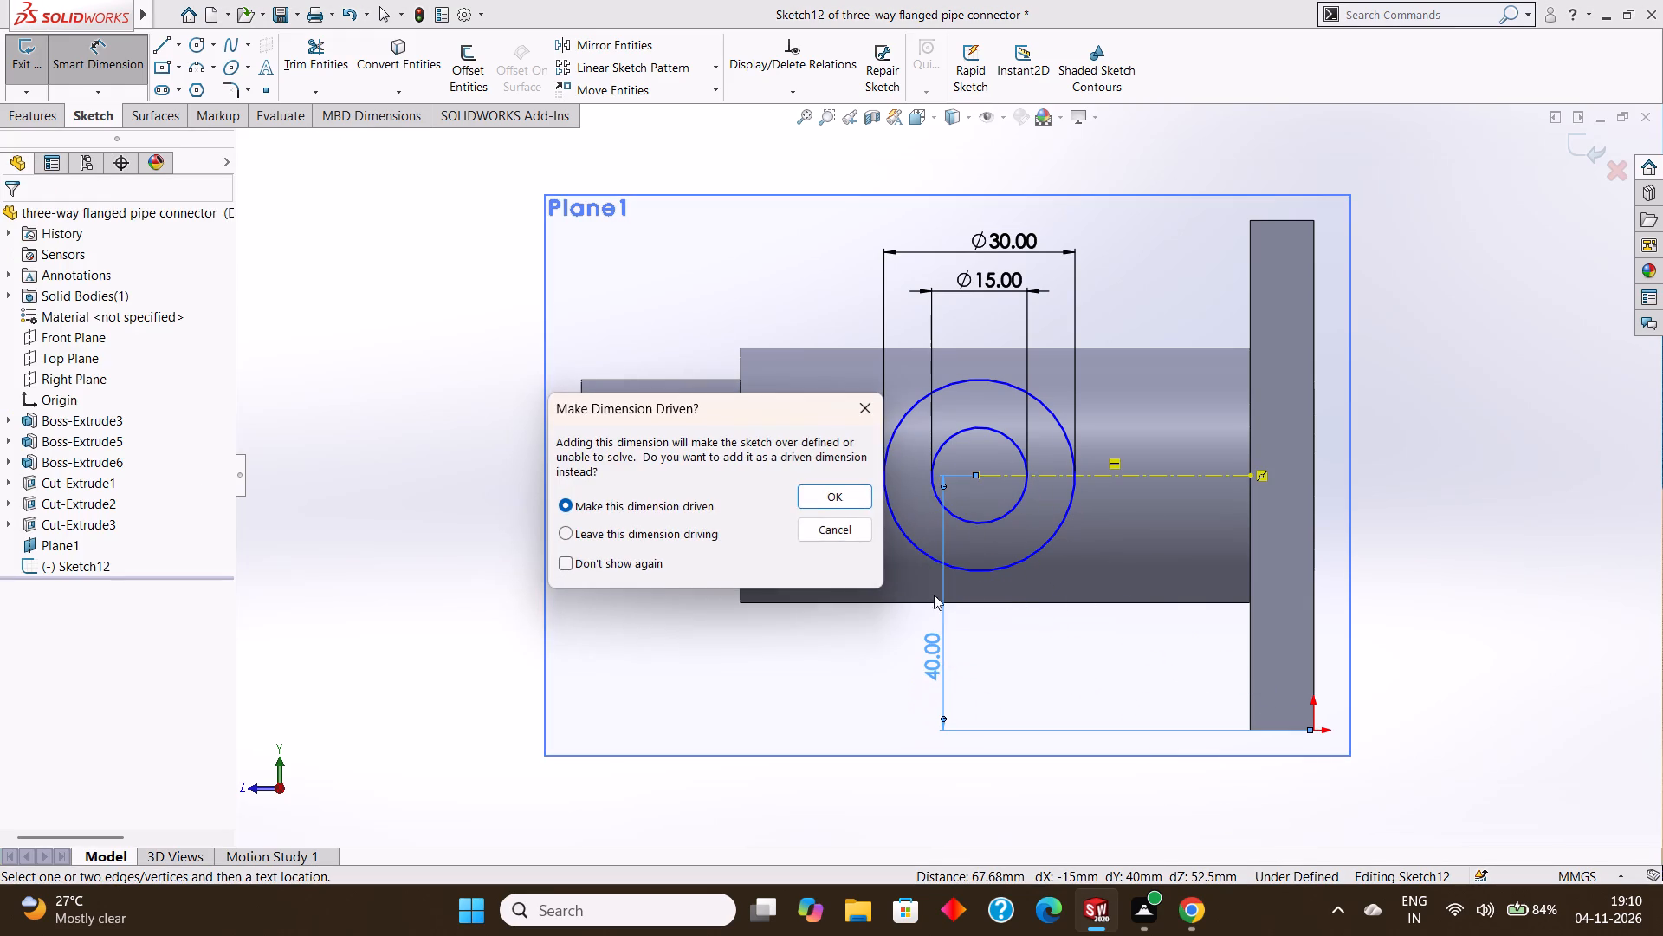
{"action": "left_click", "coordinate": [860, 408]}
Dimension the horizontal distance between the circles' centre and the origin at 52.5 mm.
{"action": "left_click", "coordinate": [983, 475]}
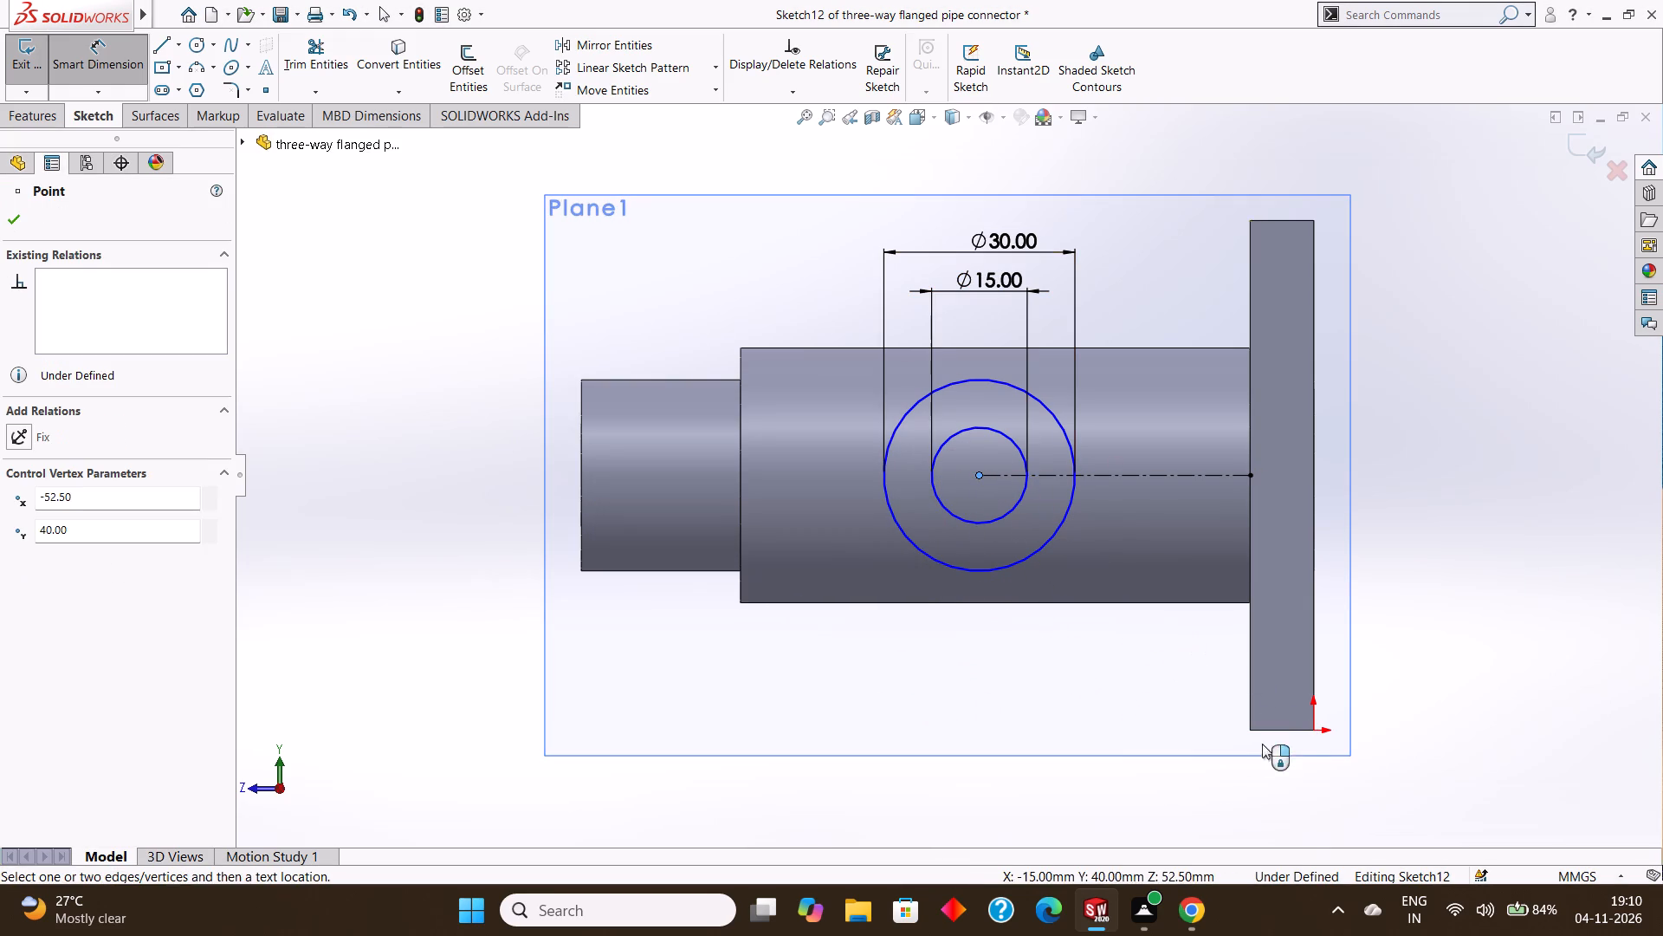
{"action": "left_click", "coordinate": [1315, 725]}
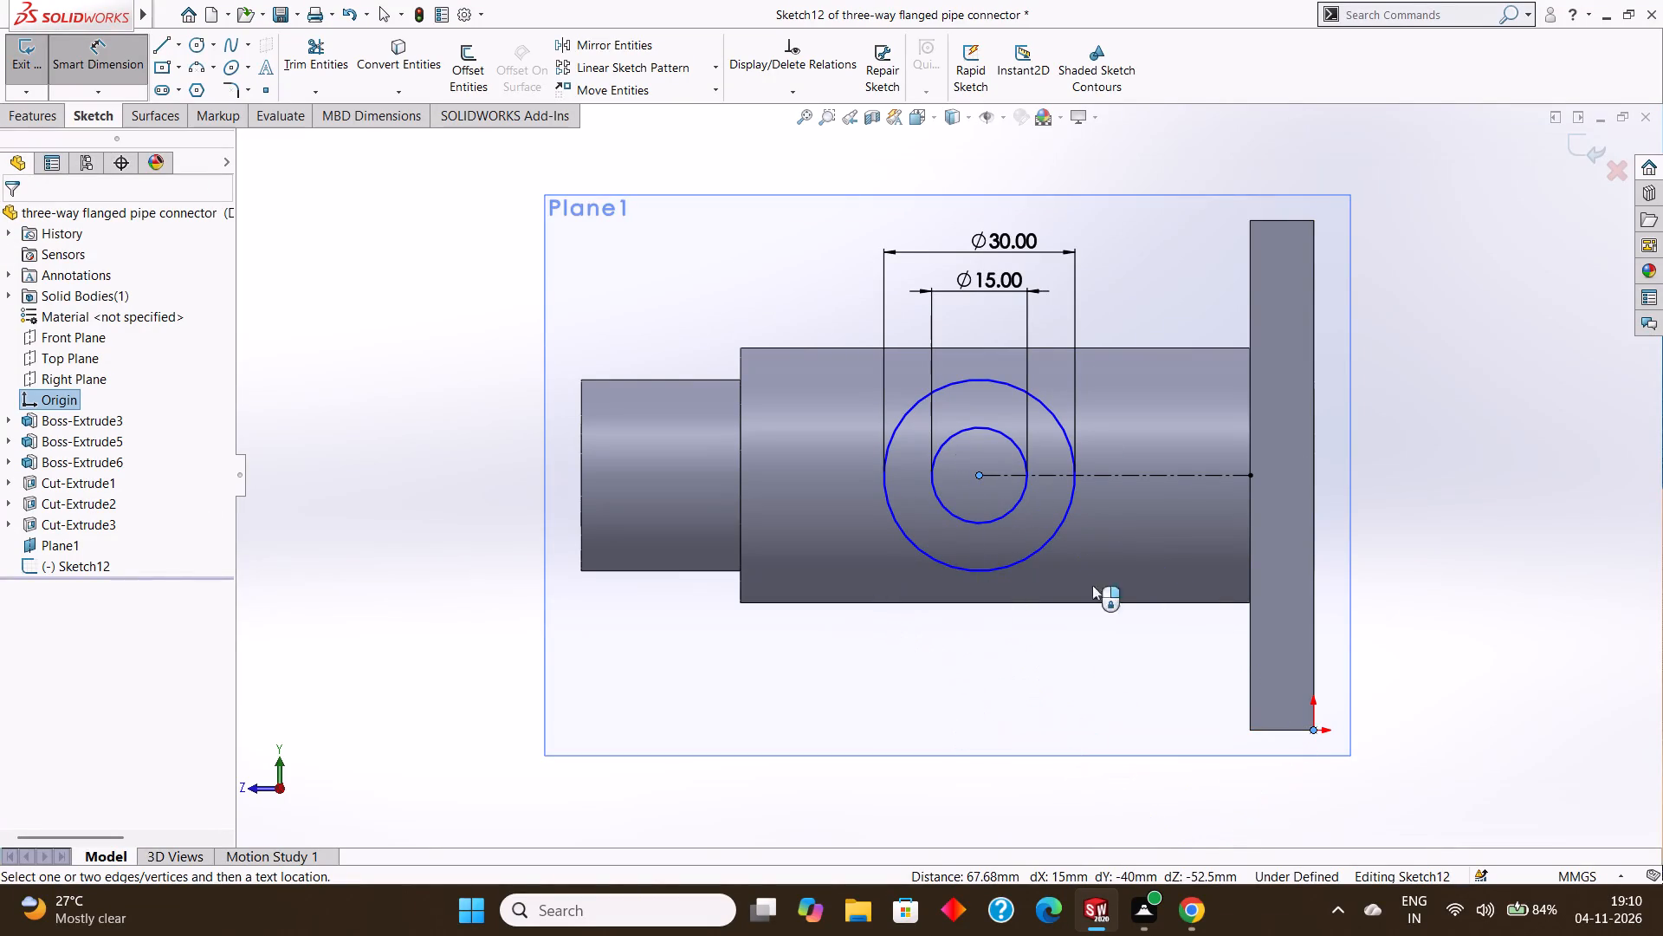
{"action": "left_click", "coordinate": [1095, 218]}
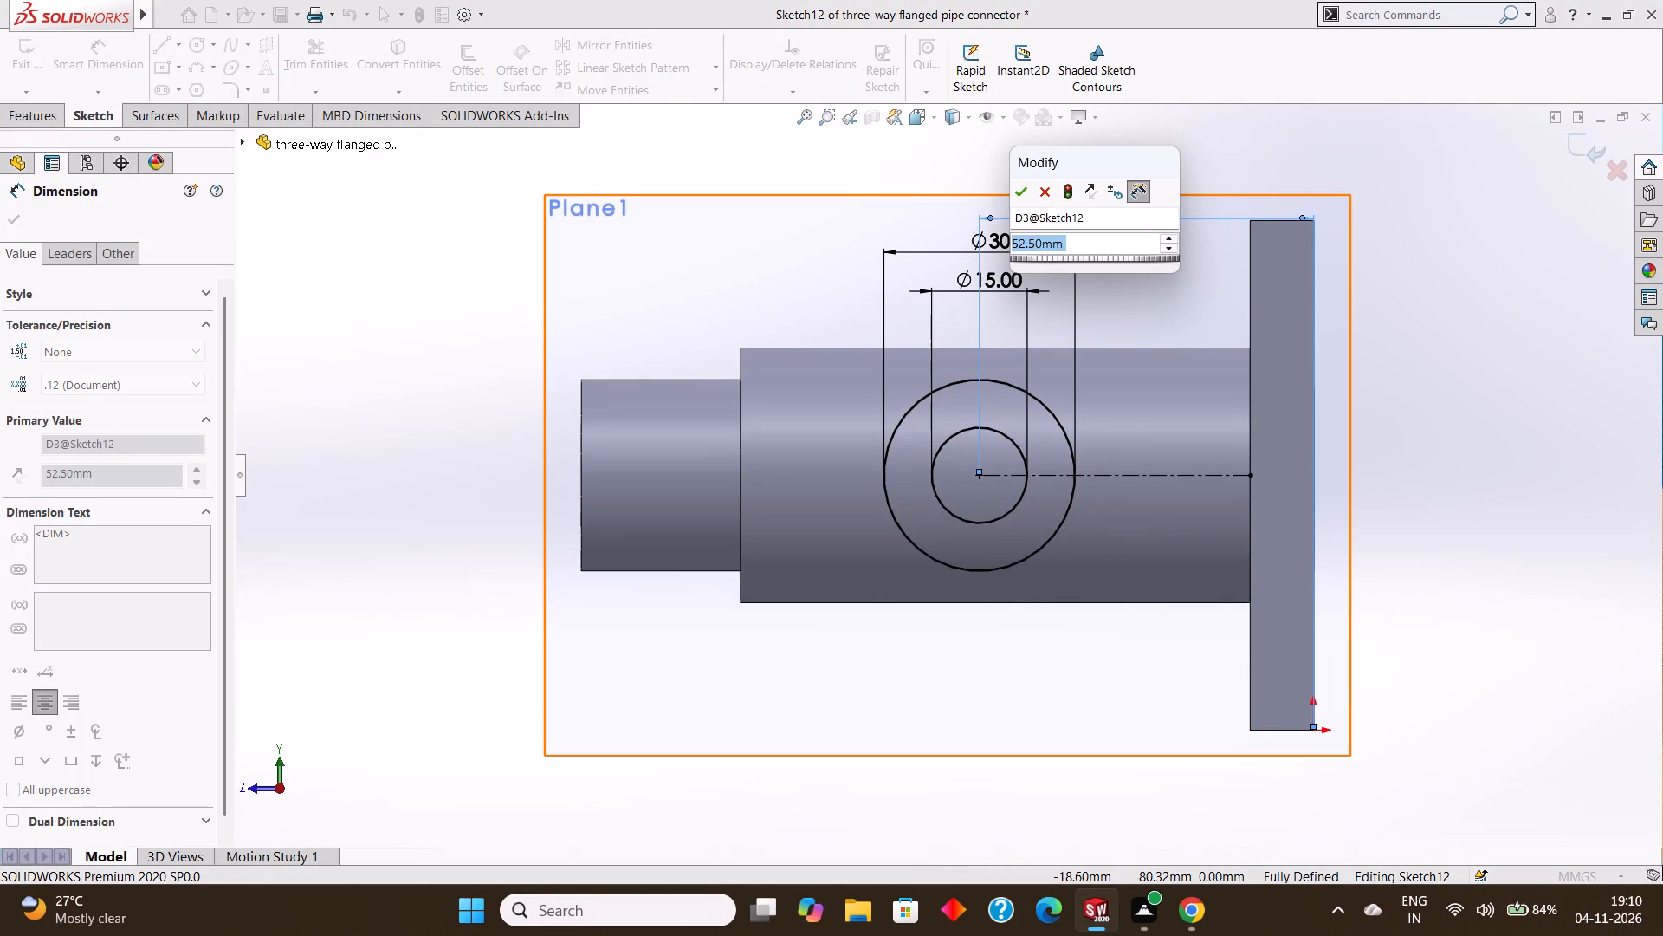
{"action": "left_click", "coordinate": [1023, 189]}
{"action": "left_click", "coordinate": [19, 222]}
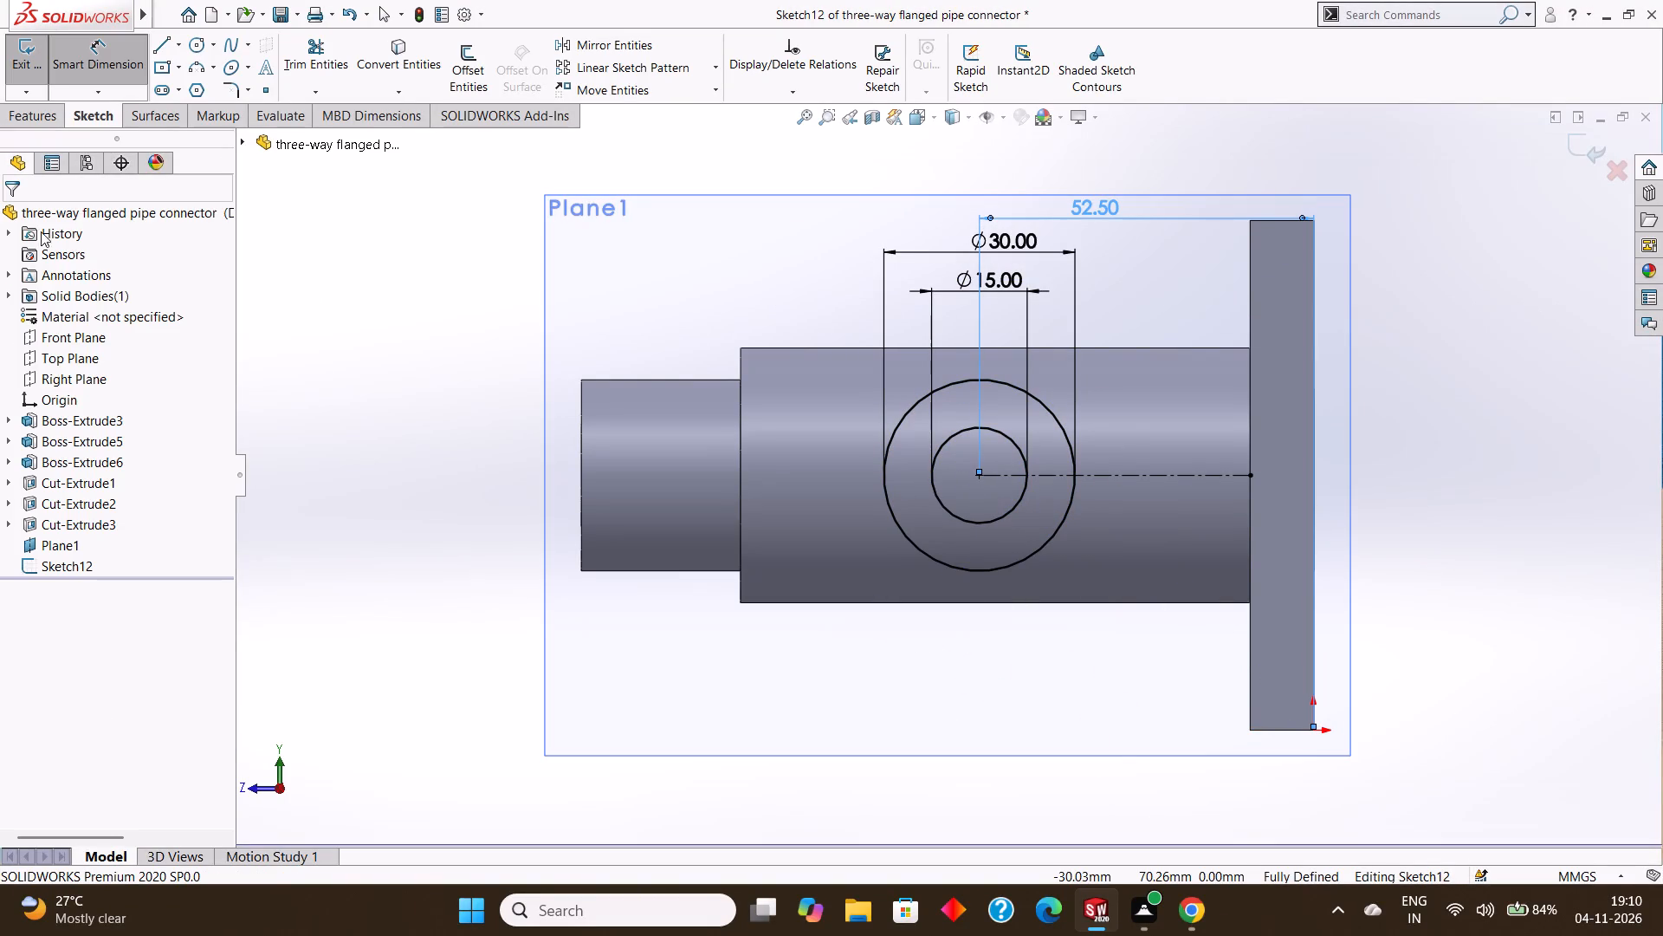
Start a Boss-Extrude of the two-circle side branch profile toward the stepped cylinder, with both visible at an angle.
{"action": "middle_click_drag", "start_coordinate": [880, 541], "coordinate": [1032, 407]}
{"action": "scroll", "coordinate": [970, 446], "scroll_direction": "up", "scroll_amount": 2}
{"action": "middle_click_drag", "start_coordinate": [980, 450], "coordinate": [998, 427]}
{"action": "left_click", "coordinate": [29, 120]}
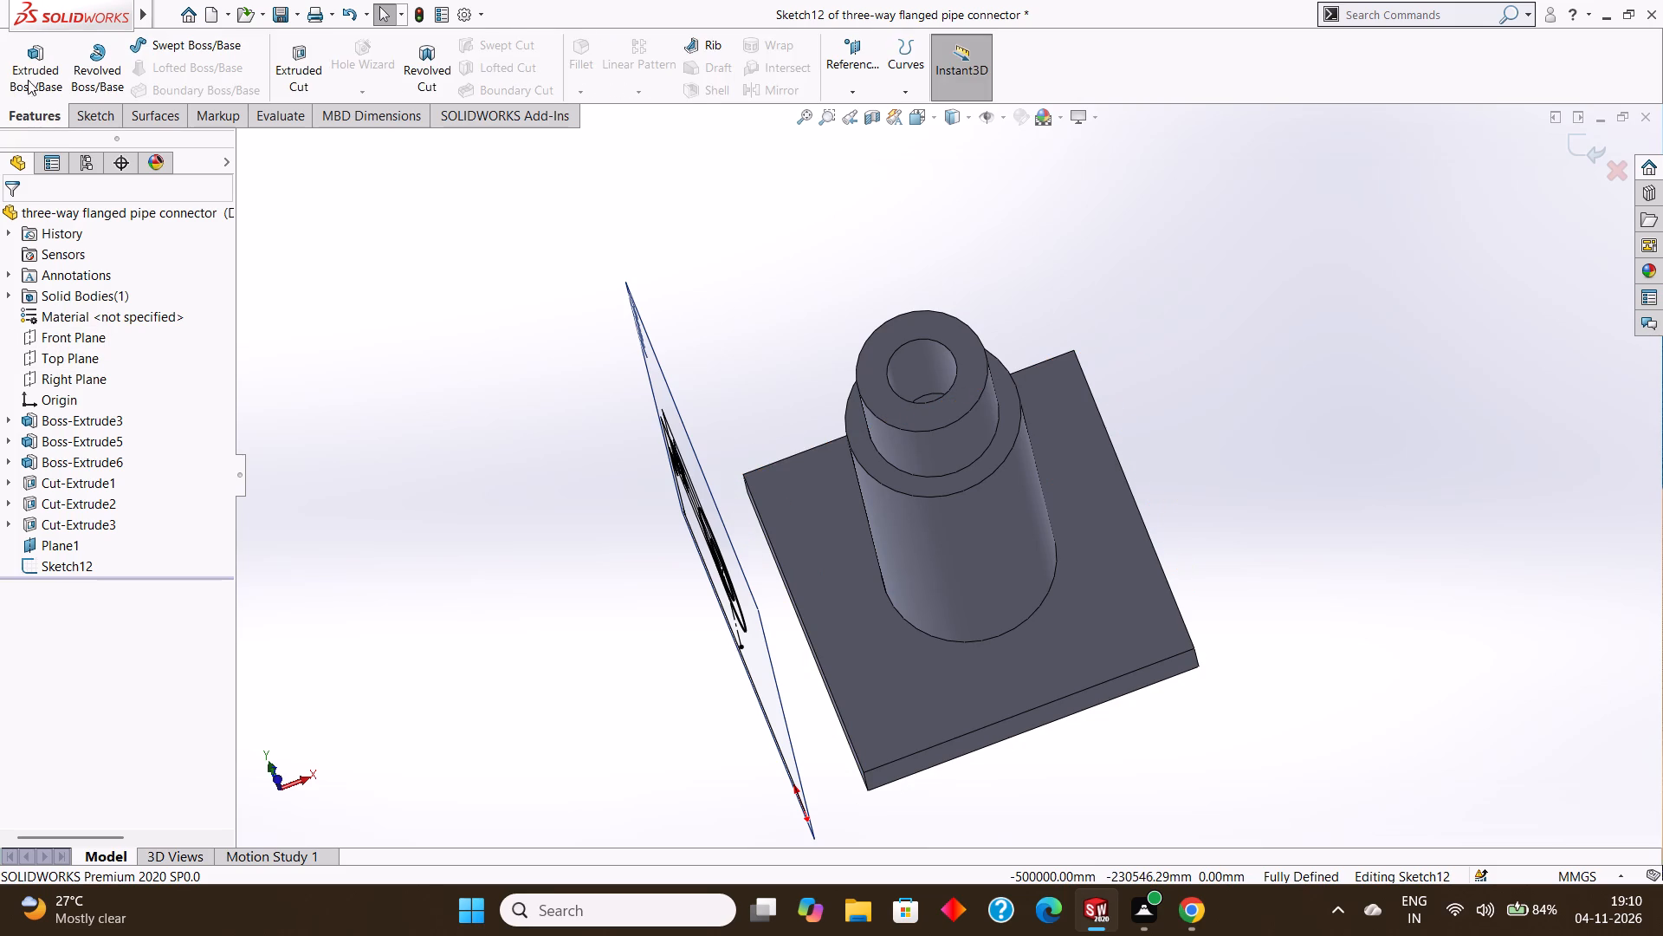
{"action": "left_click", "coordinate": [41, 65]}
{"action": "middle_click_drag", "start_coordinate": [1314, 237], "coordinate": [1356, 178]}
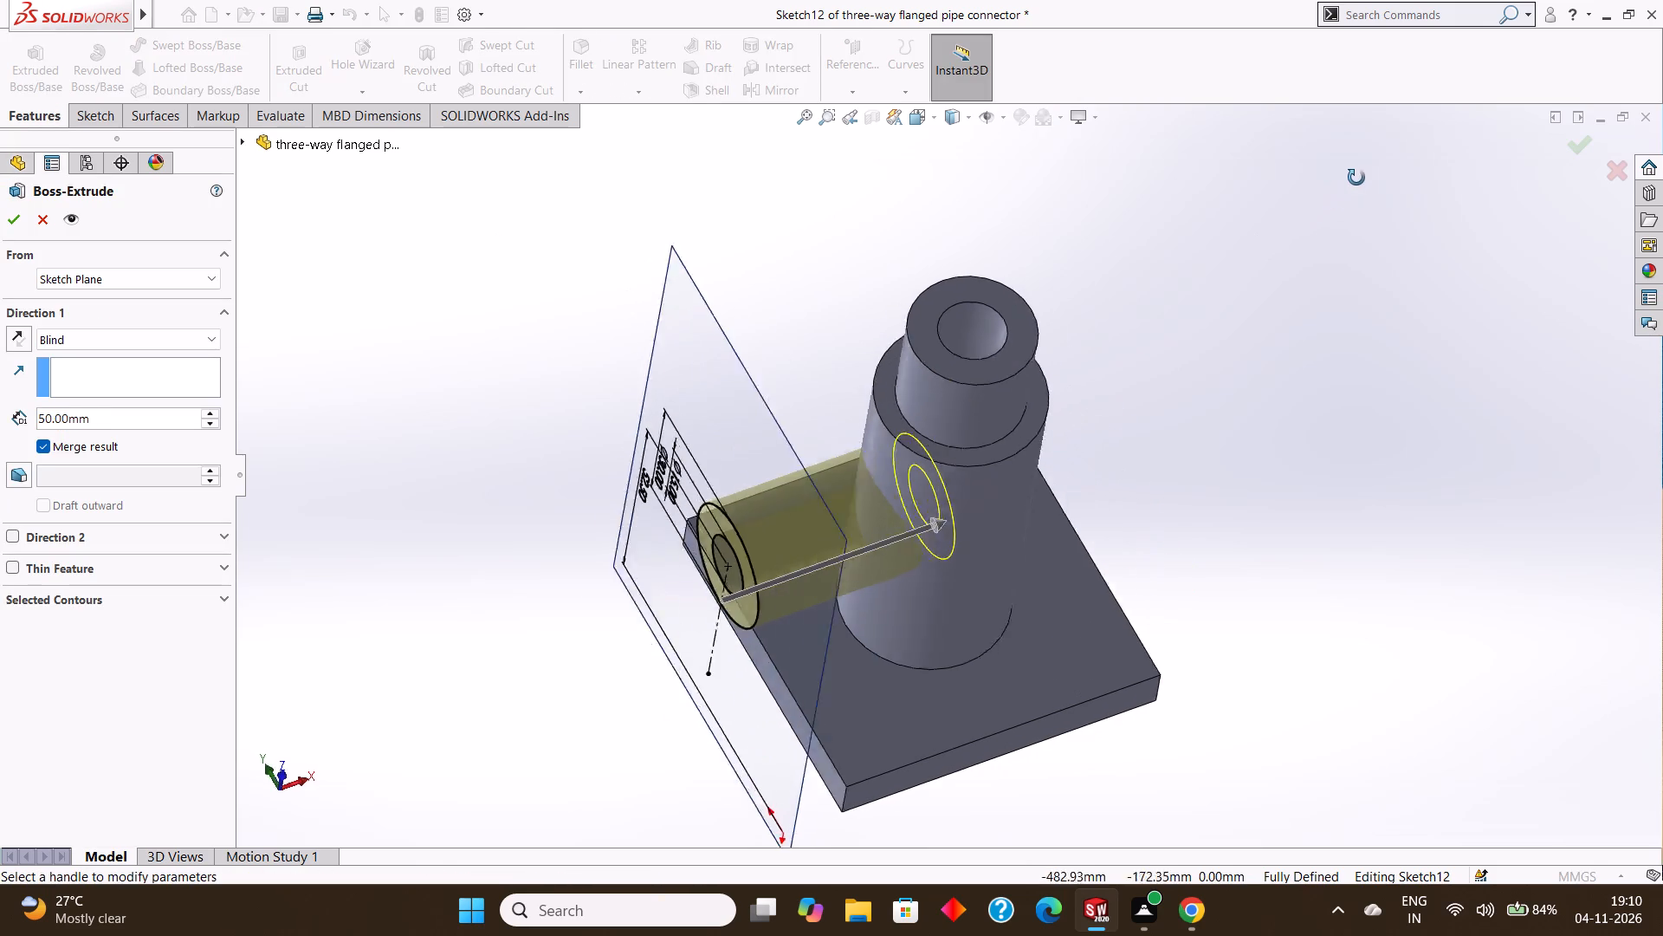
{"action": "middle_click_drag", "start_coordinate": [1356, 178], "coordinate": [1339, 176]}
{"action": "middle_click_drag", "start_coordinate": [1335, 315], "coordinate": [1327, 209]}
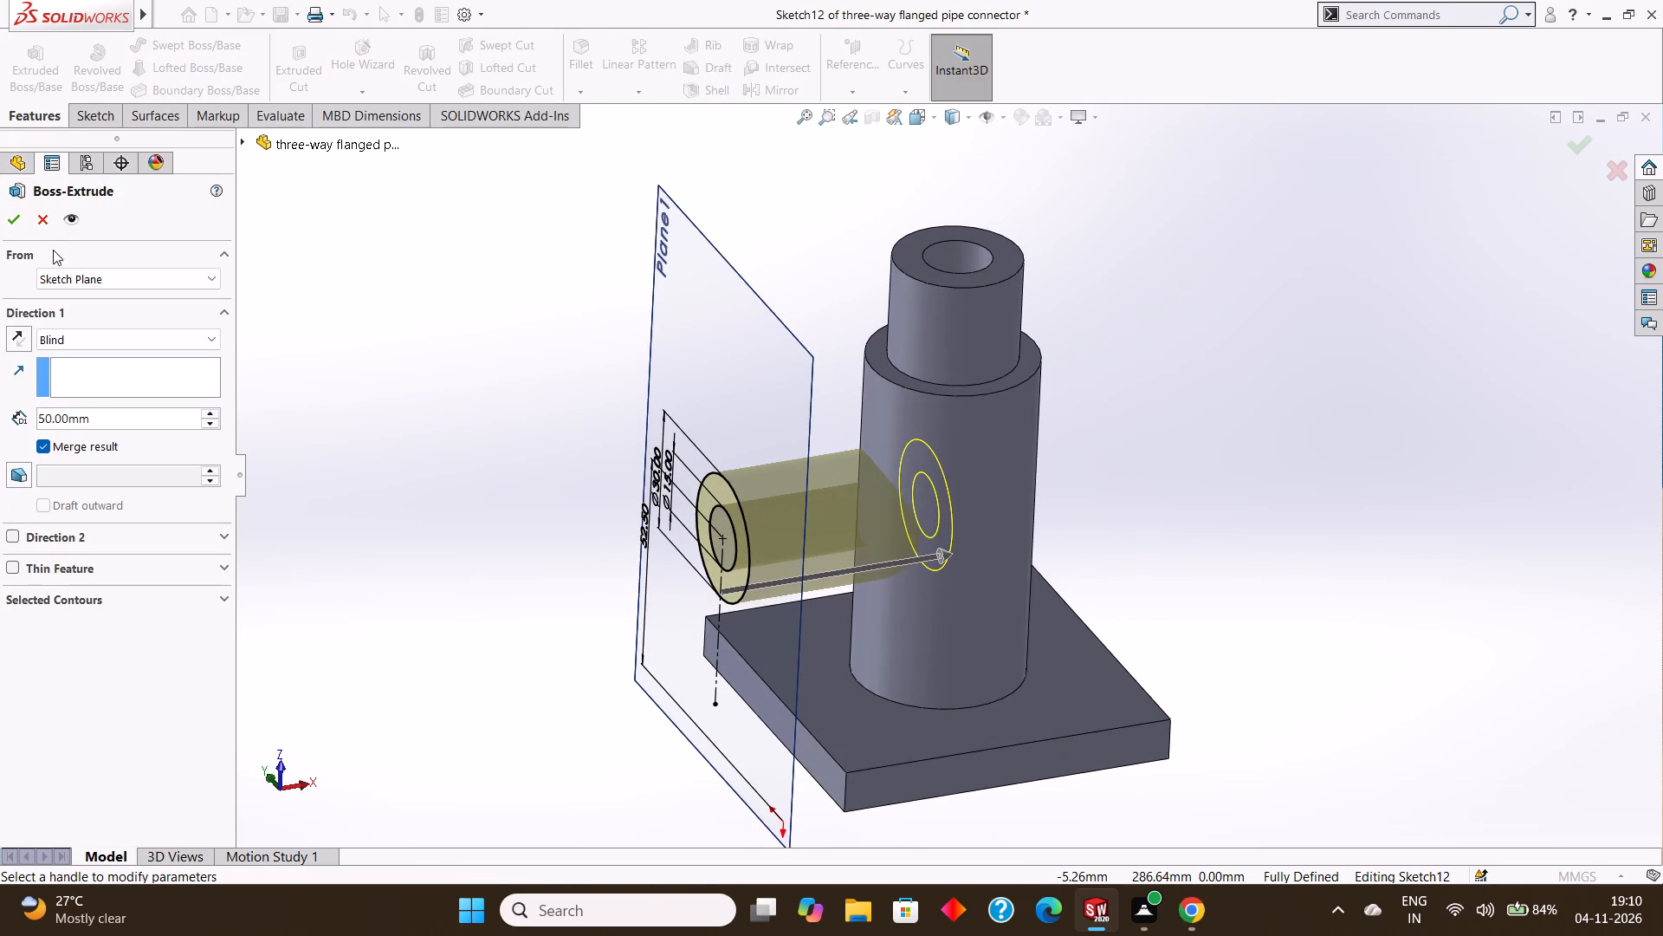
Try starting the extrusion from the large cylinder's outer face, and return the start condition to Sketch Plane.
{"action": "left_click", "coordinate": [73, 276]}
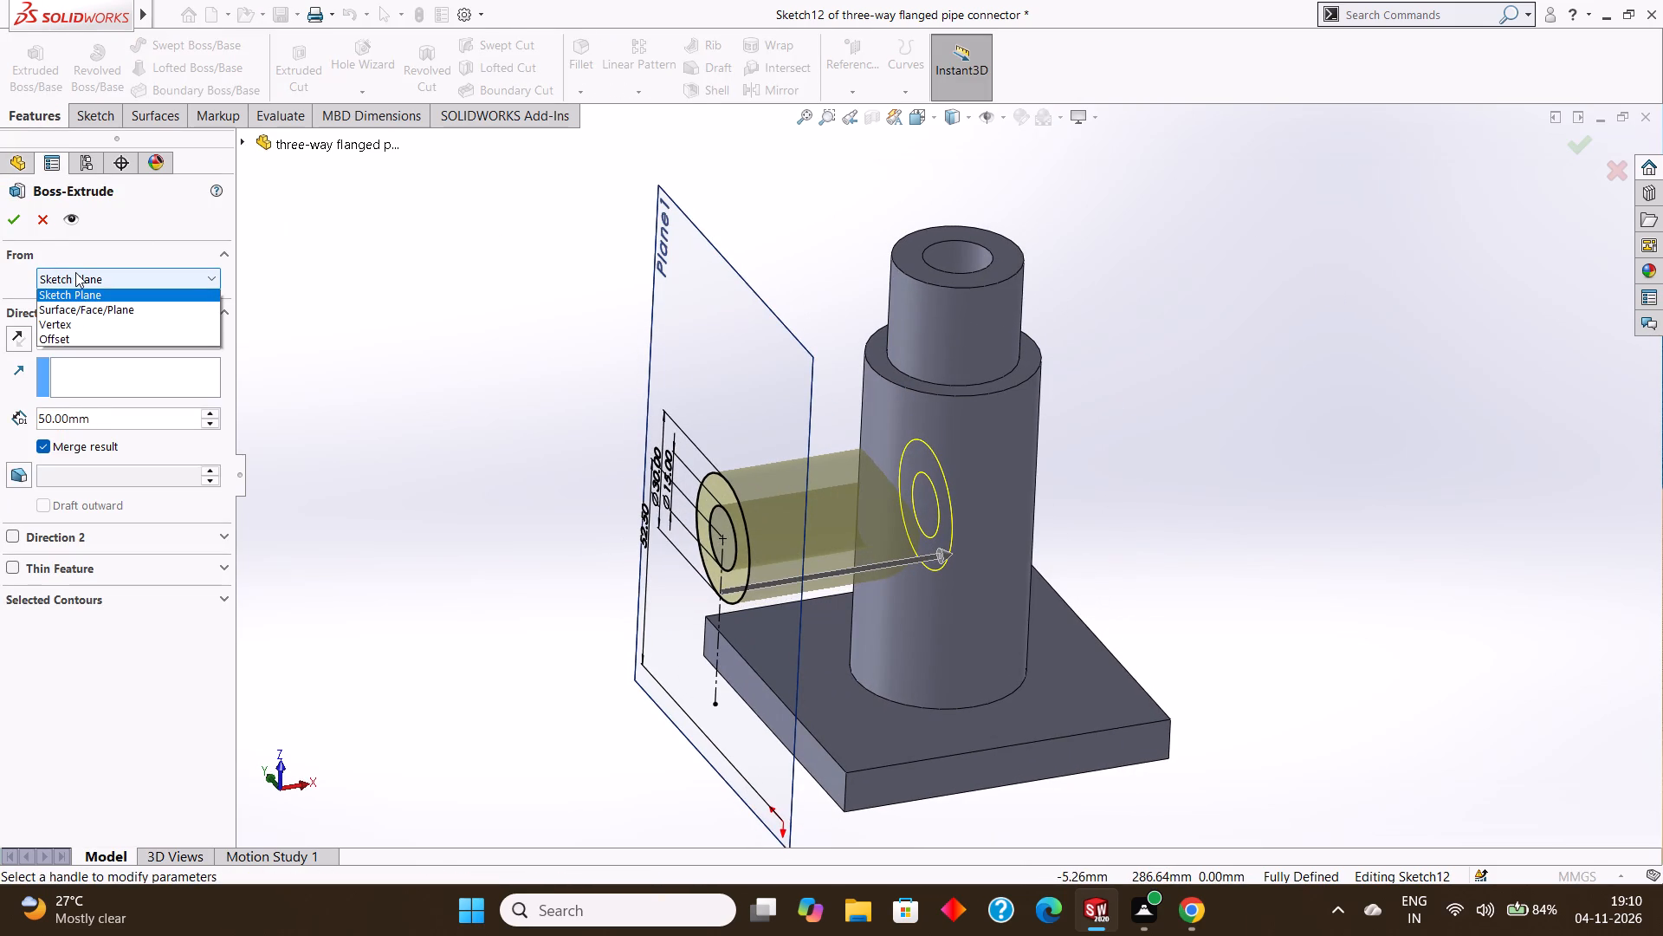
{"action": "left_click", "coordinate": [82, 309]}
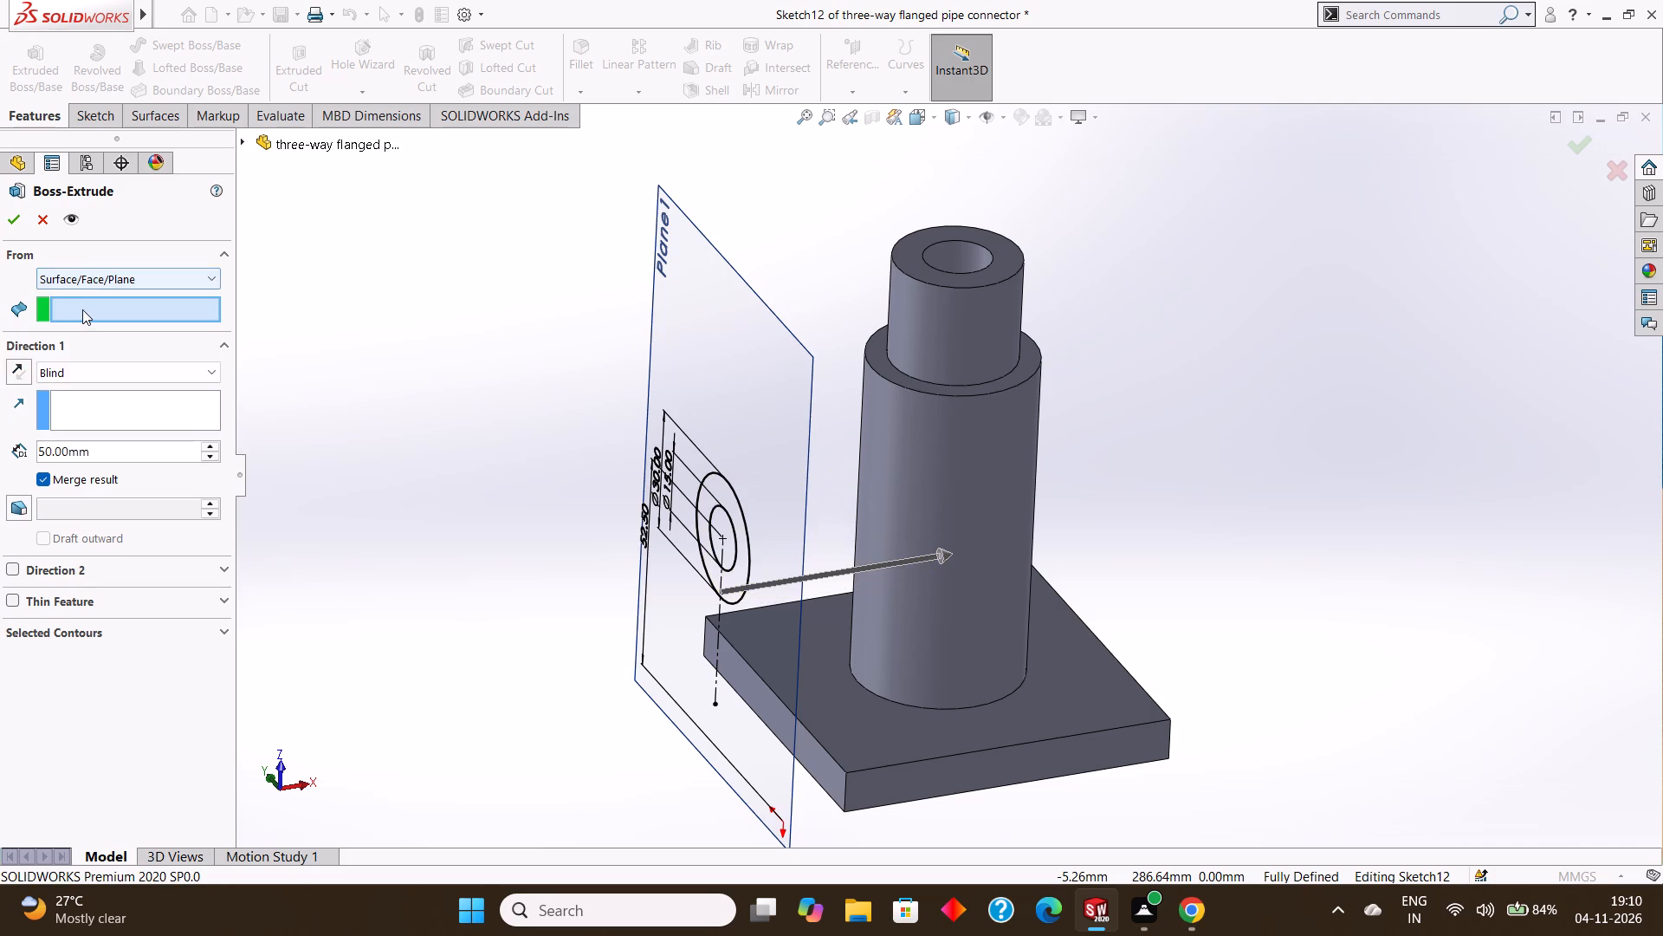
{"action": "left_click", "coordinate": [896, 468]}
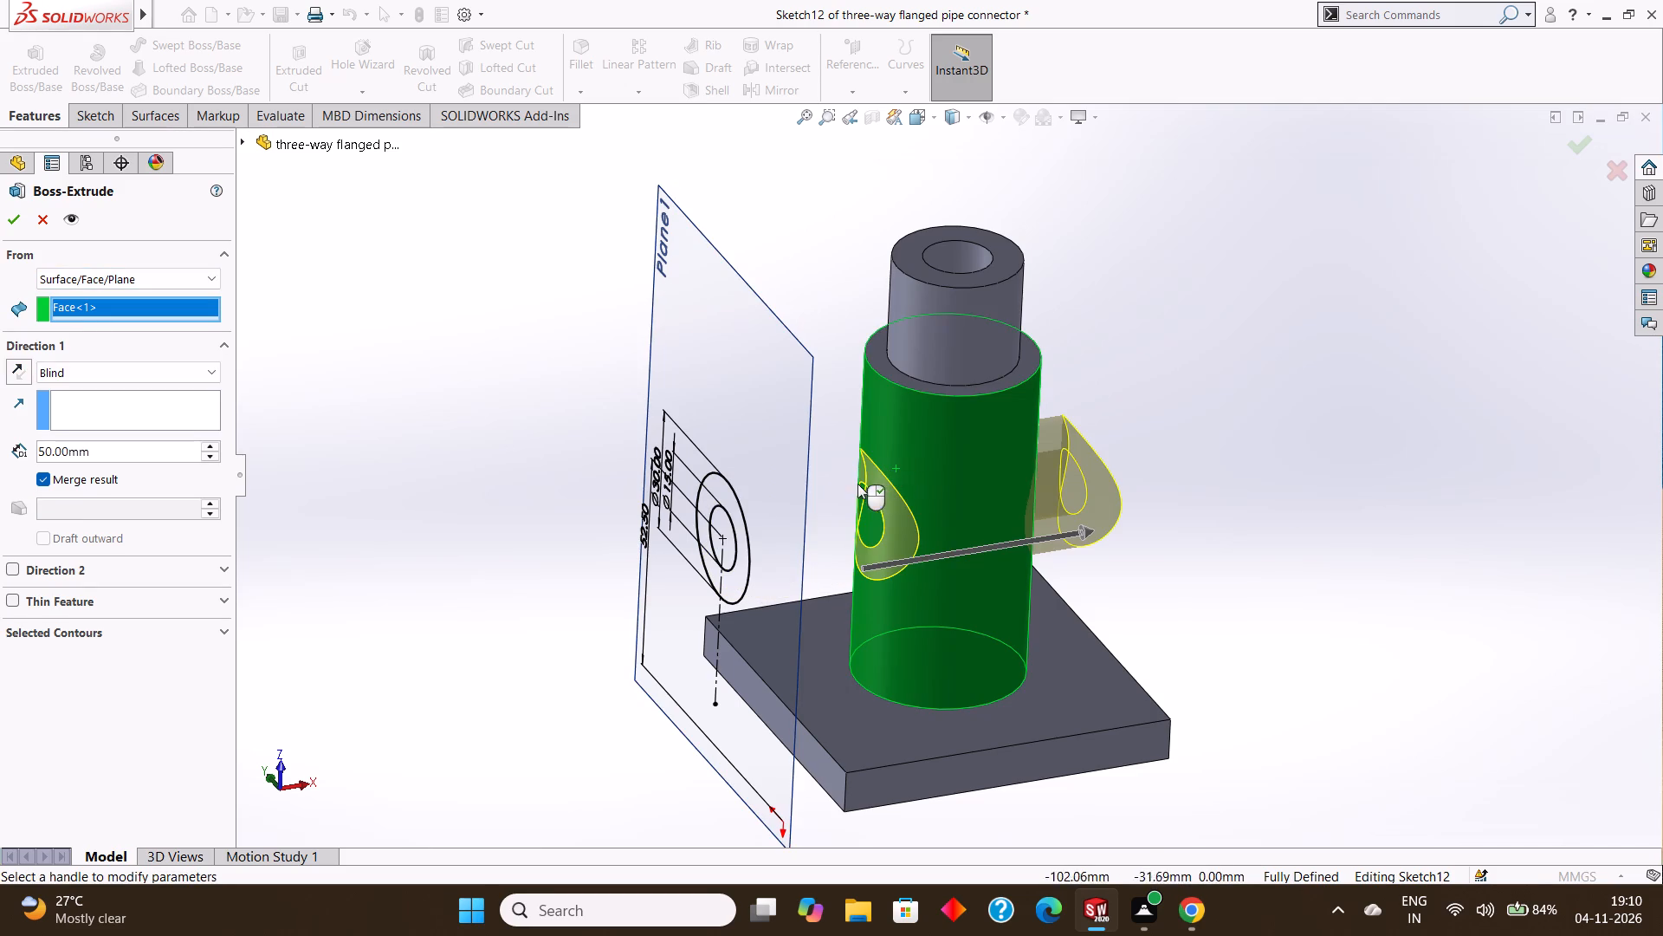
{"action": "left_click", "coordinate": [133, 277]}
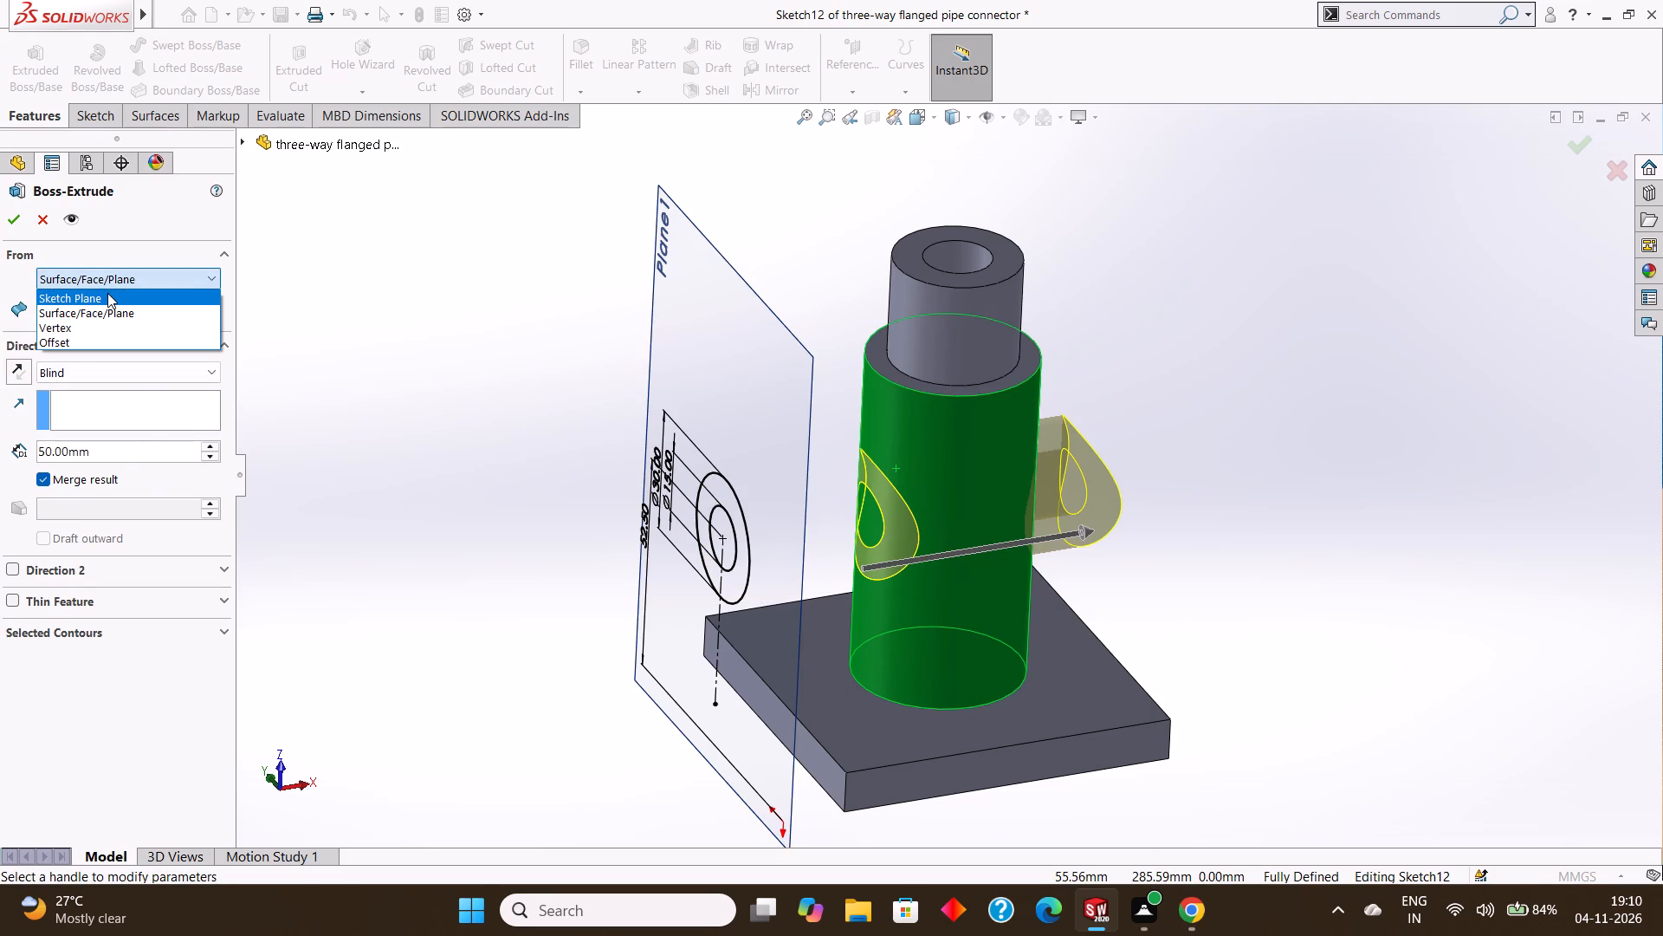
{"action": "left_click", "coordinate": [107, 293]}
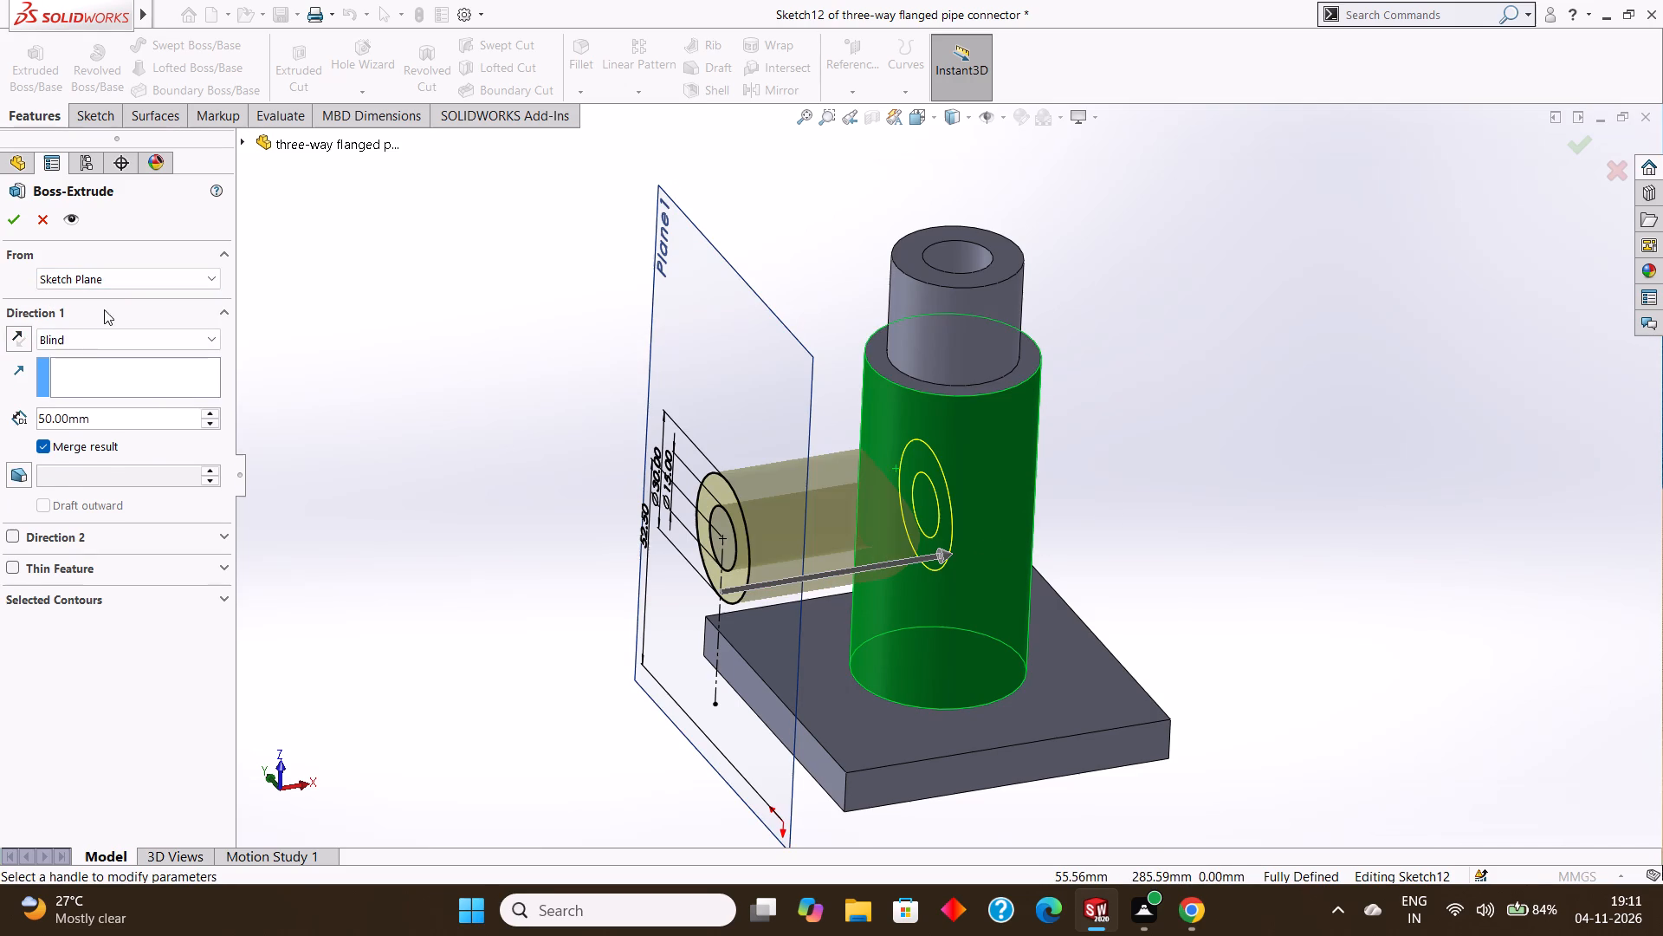
Extrude the two-circle side branch profile up to the large cylinder's outer surface, with the result merged.
{"action": "left_click", "coordinate": [87, 335]}
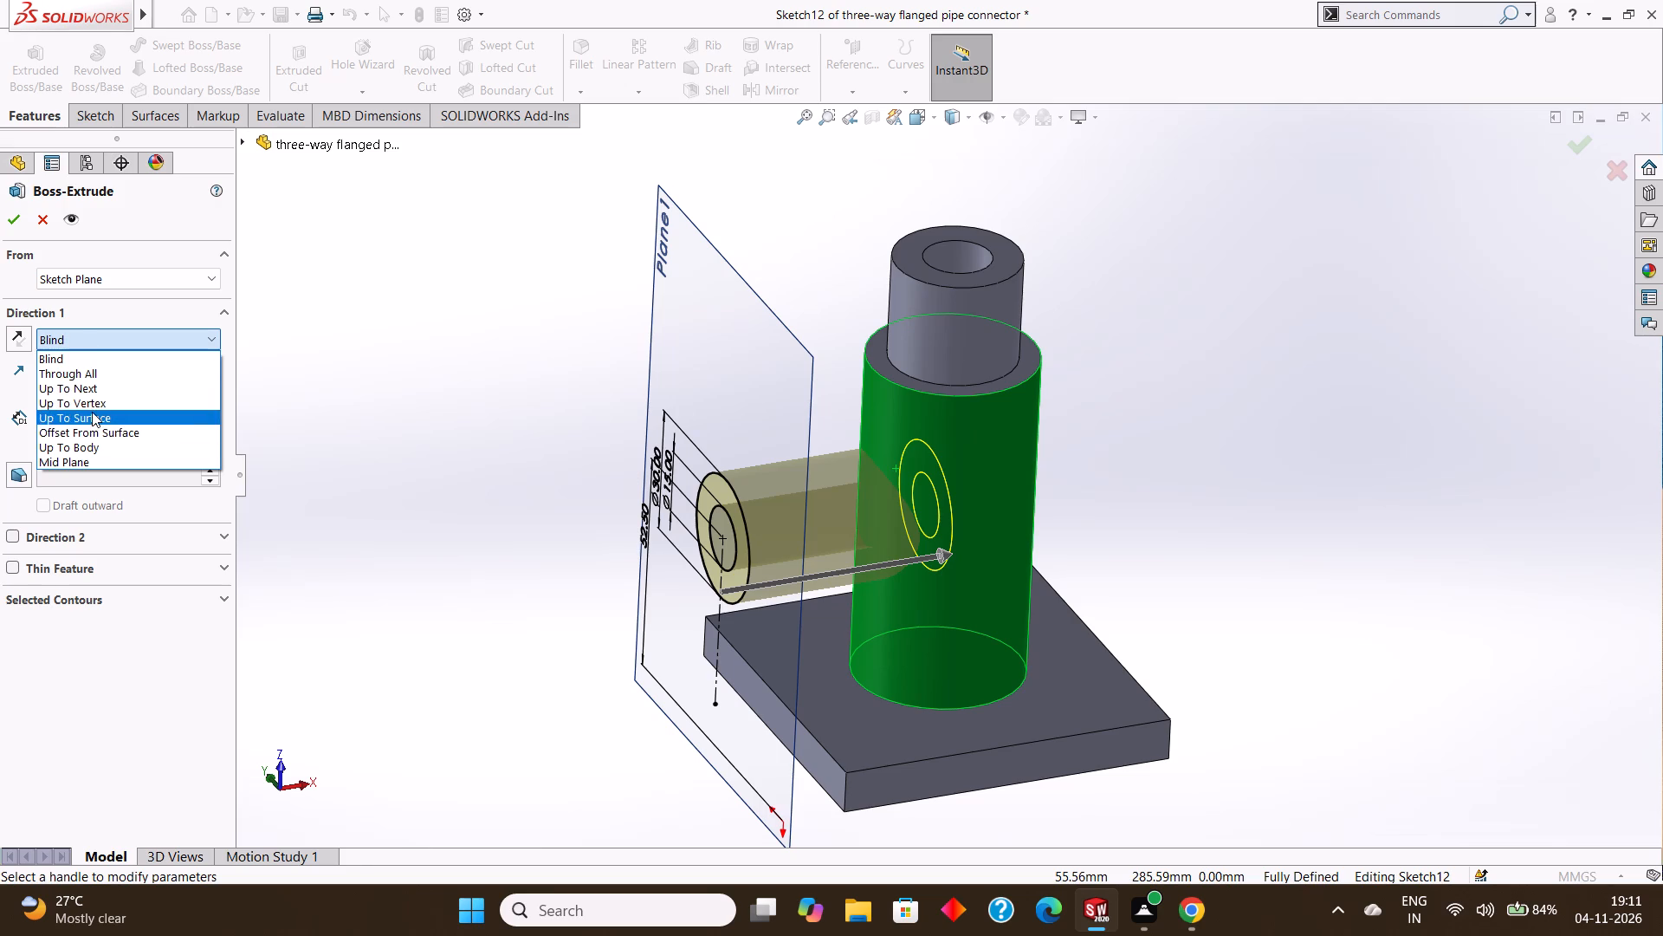
{"action": "left_click", "coordinate": [92, 412]}
{"action": "left_click", "coordinate": [912, 498]}
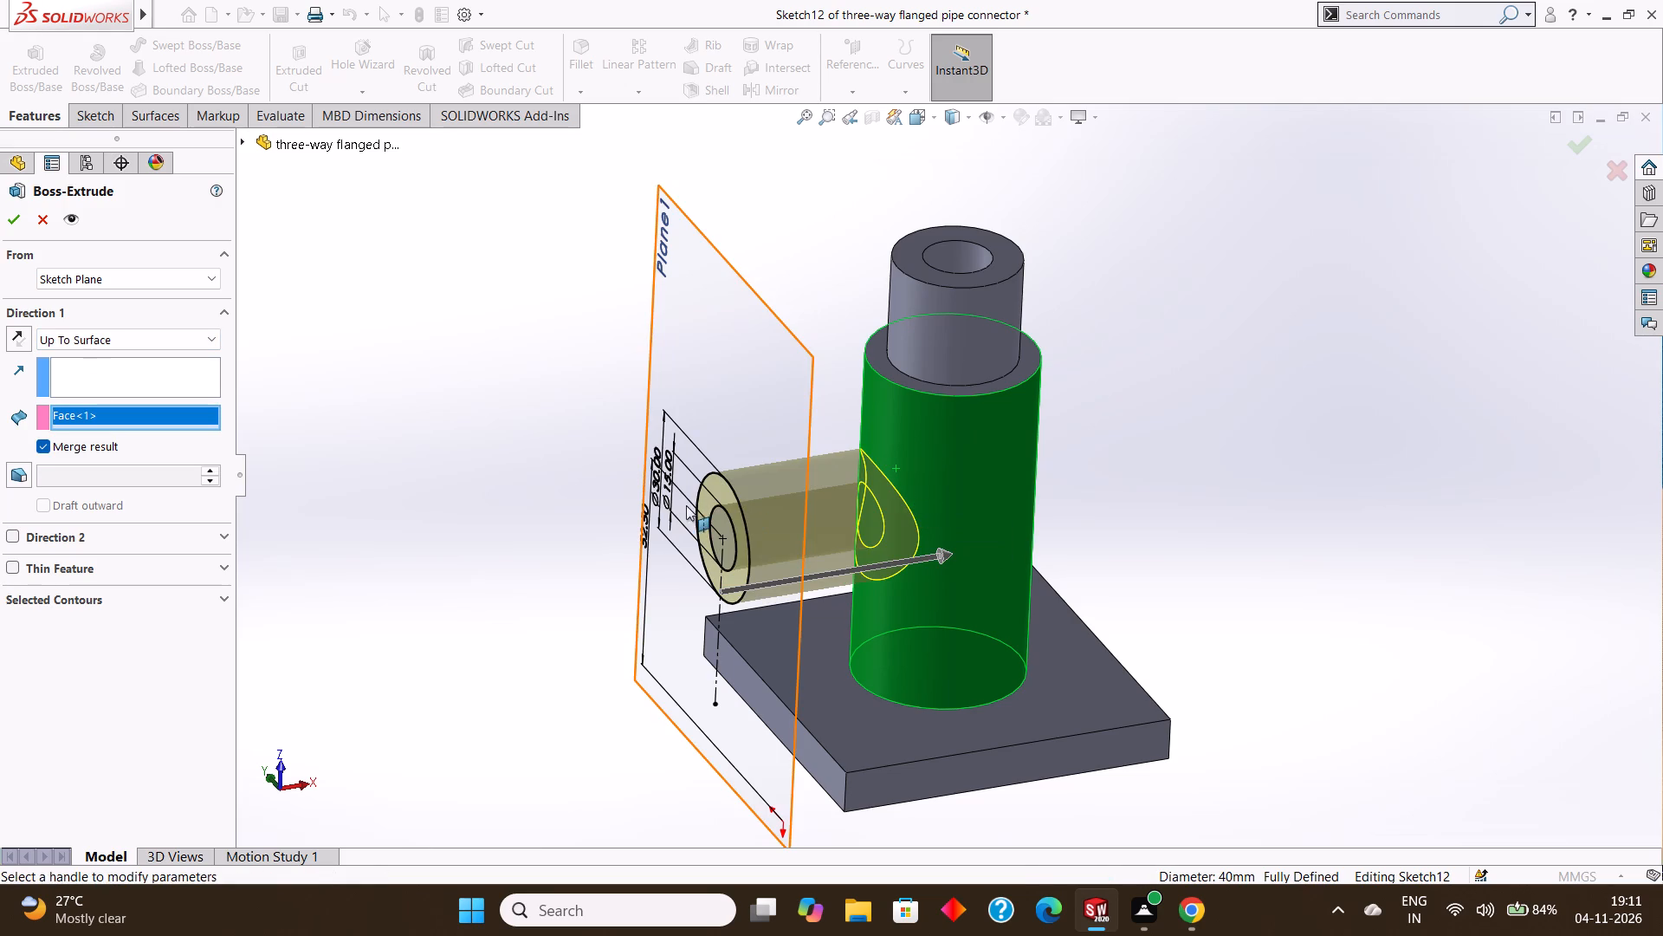
{"action": "left_click", "coordinate": [16, 220]}
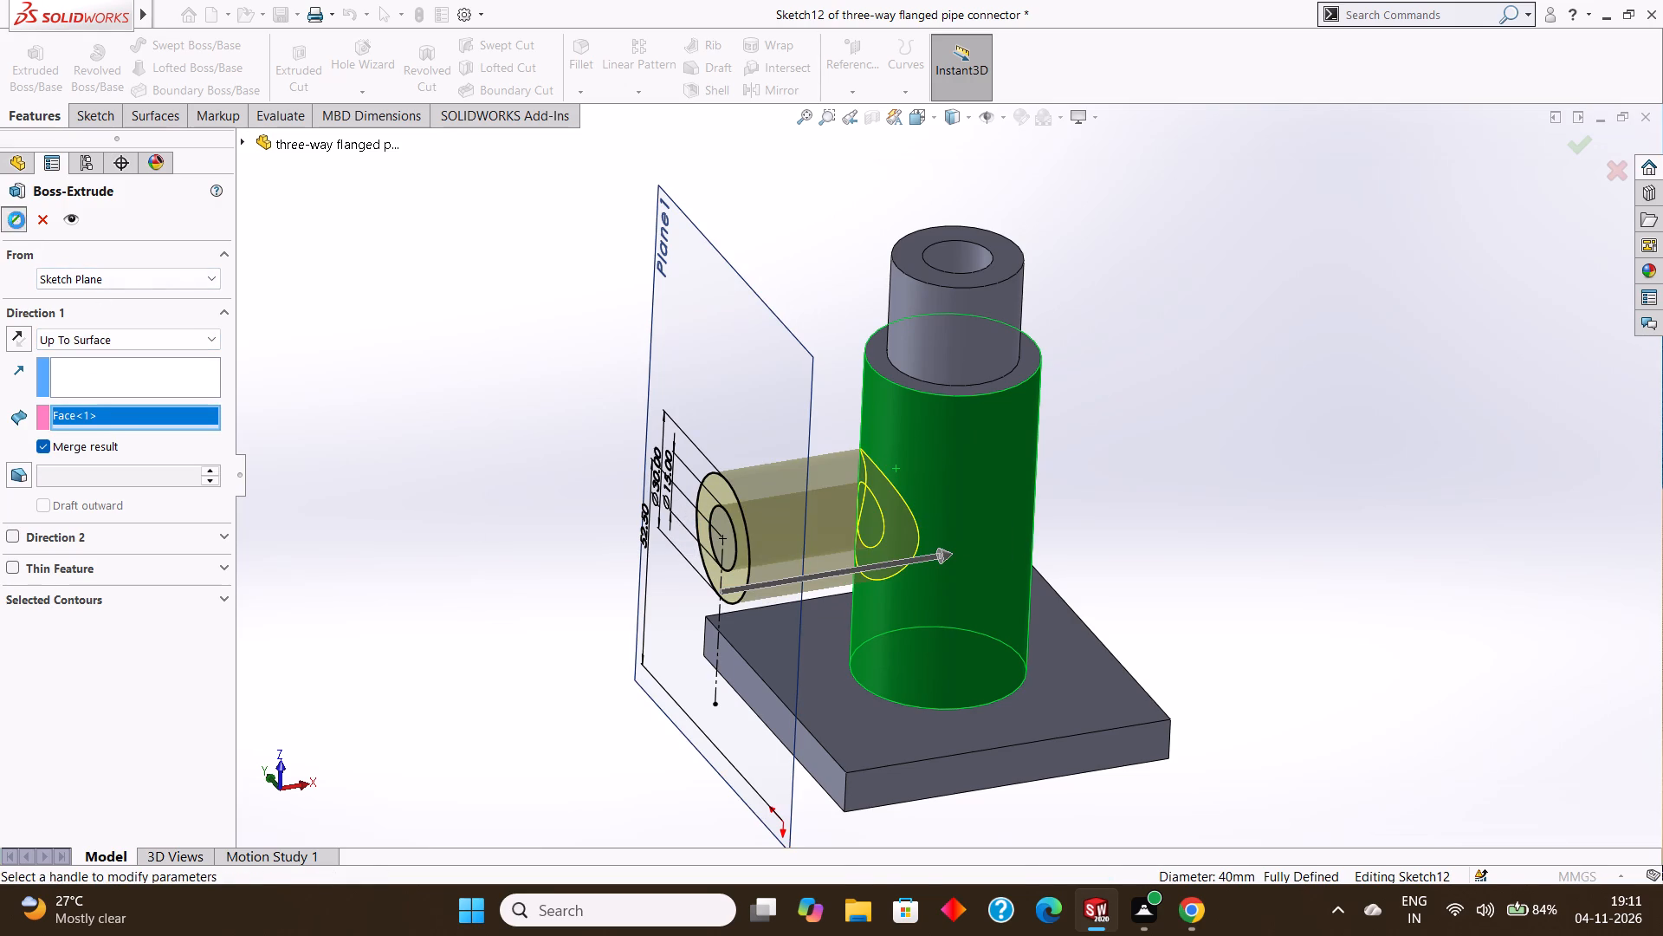
{"action": "left_click", "coordinate": [1344, 445]}
Examine the extruded side branch and its junction with the large cylinder from several angles.
{"action": "middle_click_drag", "start_coordinate": [1340, 442], "coordinate": [1375, 406]}
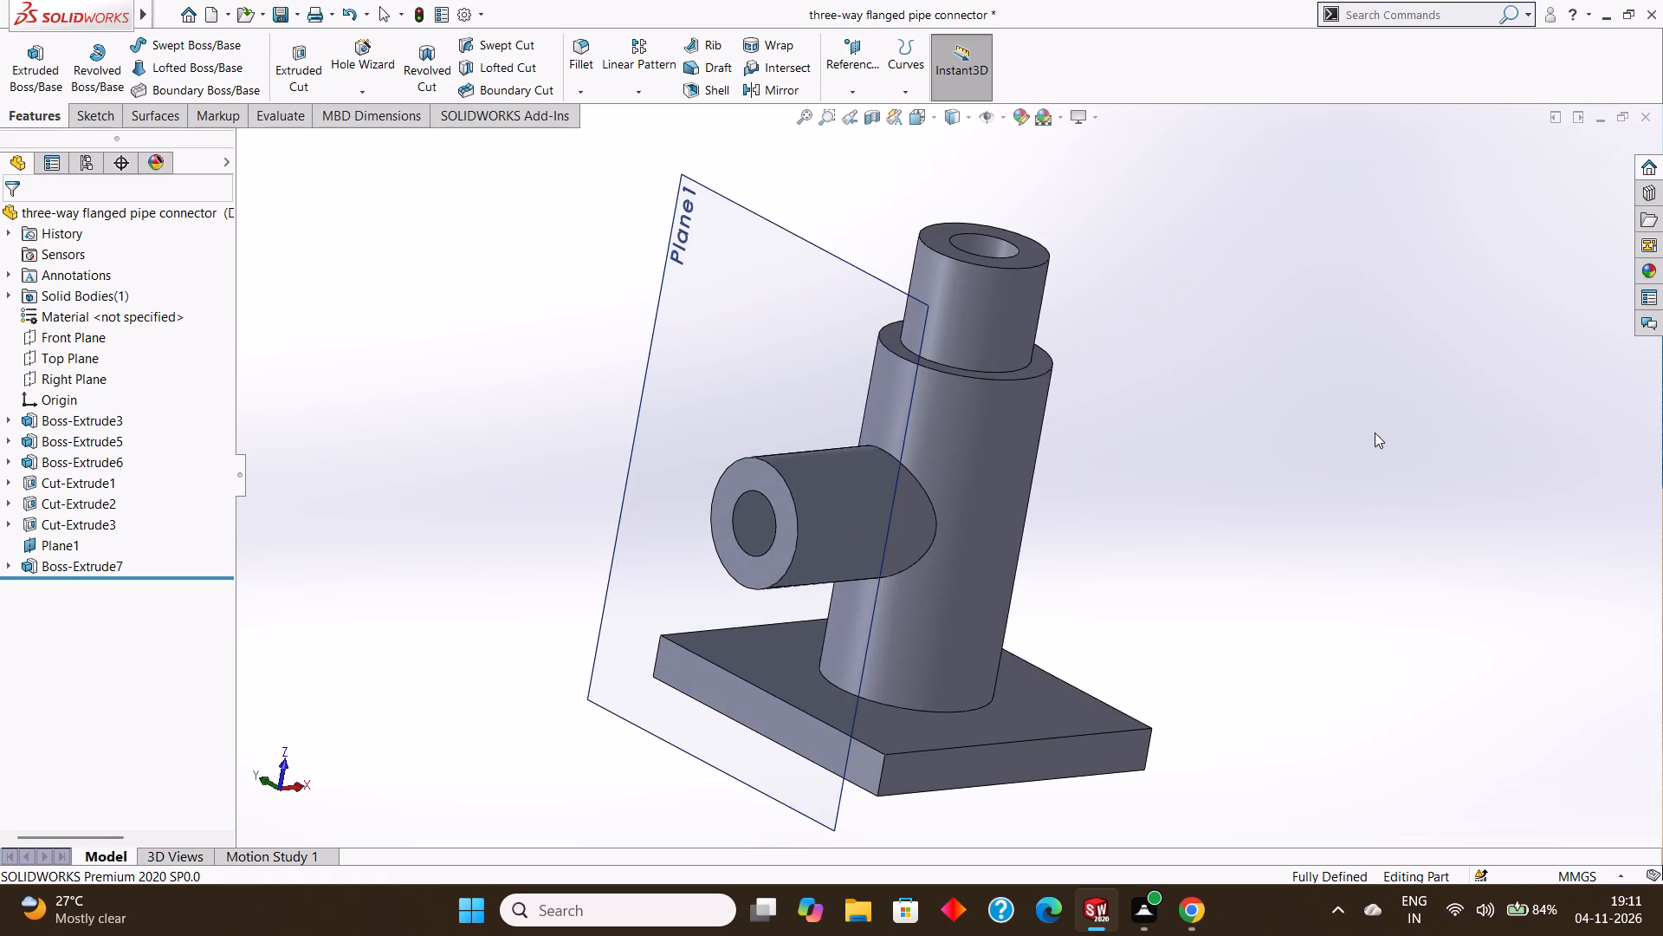
{"action": "middle_click_drag", "start_coordinate": [1370, 438], "coordinate": [1289, 352]}
{"action": "middle_click_drag", "start_coordinate": [1281, 354], "coordinate": [1302, 503]}
{"action": "middle_click_drag", "start_coordinate": [1280, 458], "coordinate": [1279, 457]}
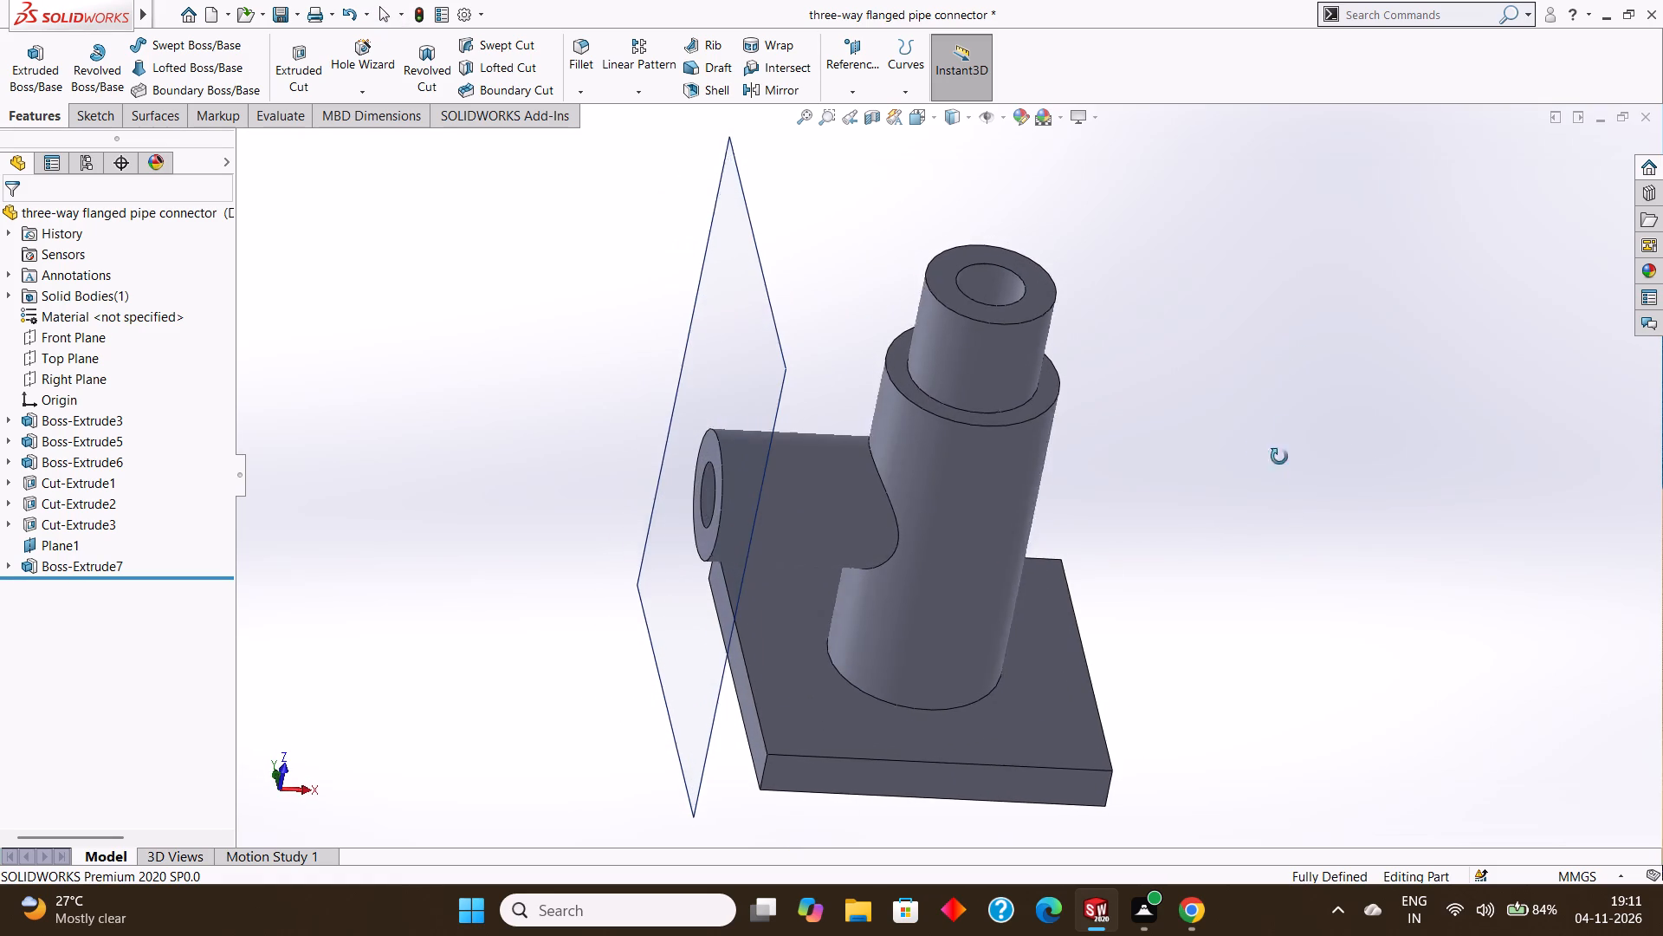
{"action": "middle_click_drag", "start_coordinate": [1279, 457], "coordinate": [1267, 449]}
{"action": "middle_click_drag", "start_coordinate": [1268, 444], "coordinate": [1281, 465]}
{"action": "middle_click", "coordinate": [1283, 465]}
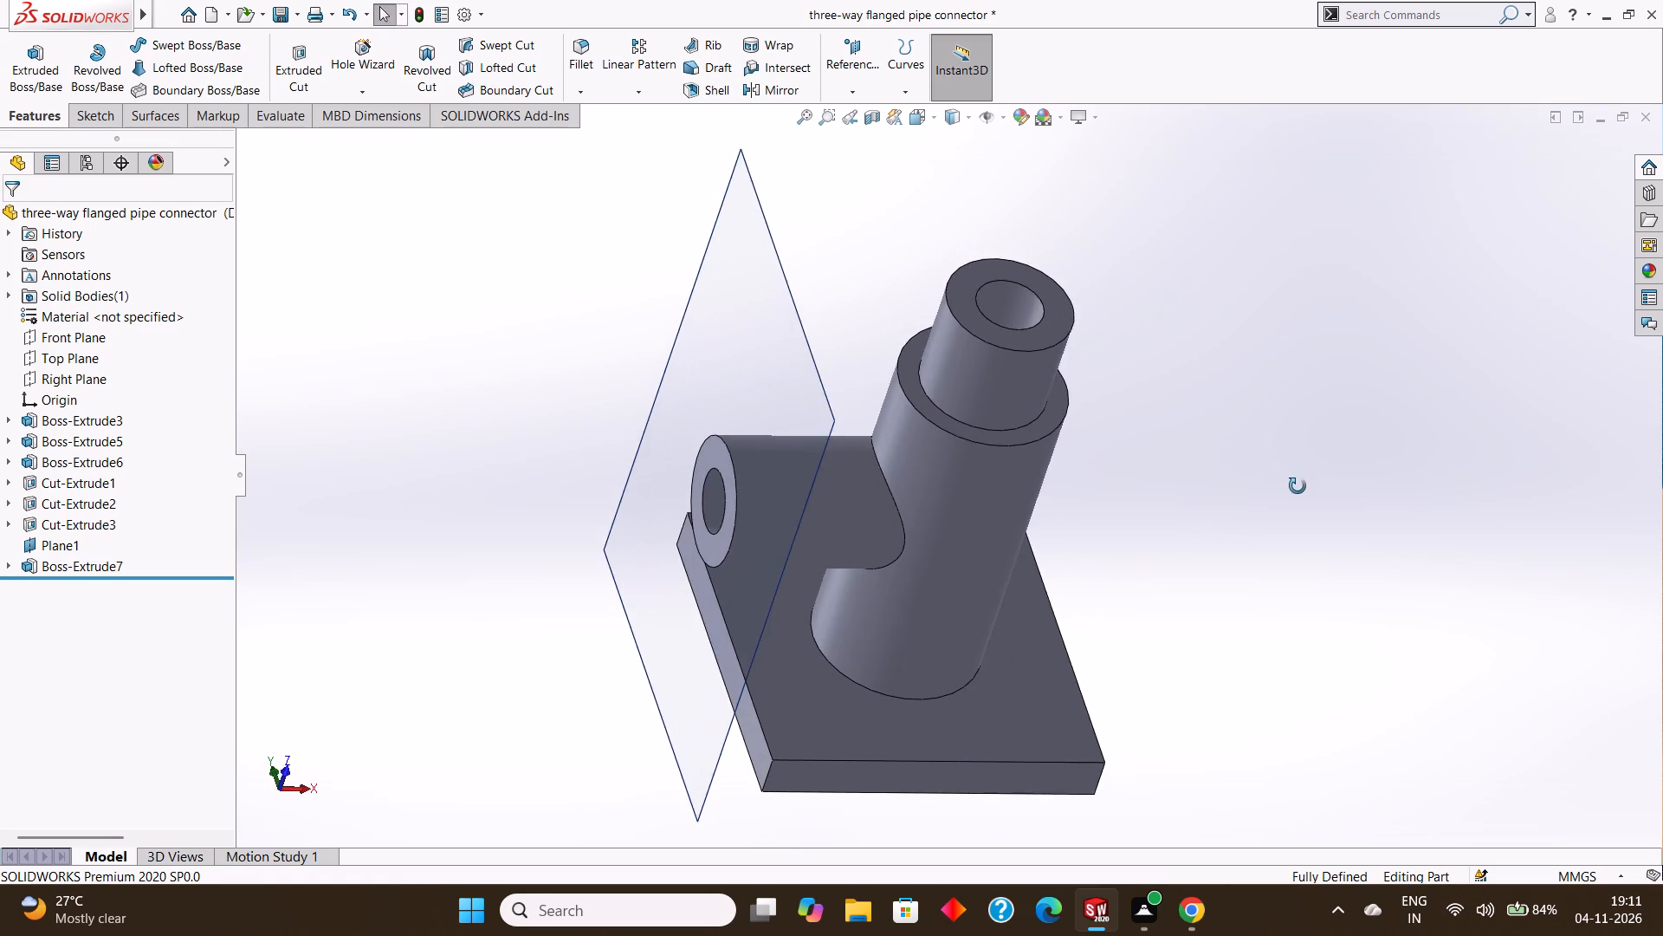
{"action": "middle_click_drag", "start_coordinate": [1286, 476], "coordinate": [1272, 446]}
{"action": "middle_click_drag", "start_coordinate": [1283, 453], "coordinate": [1292, 471]}
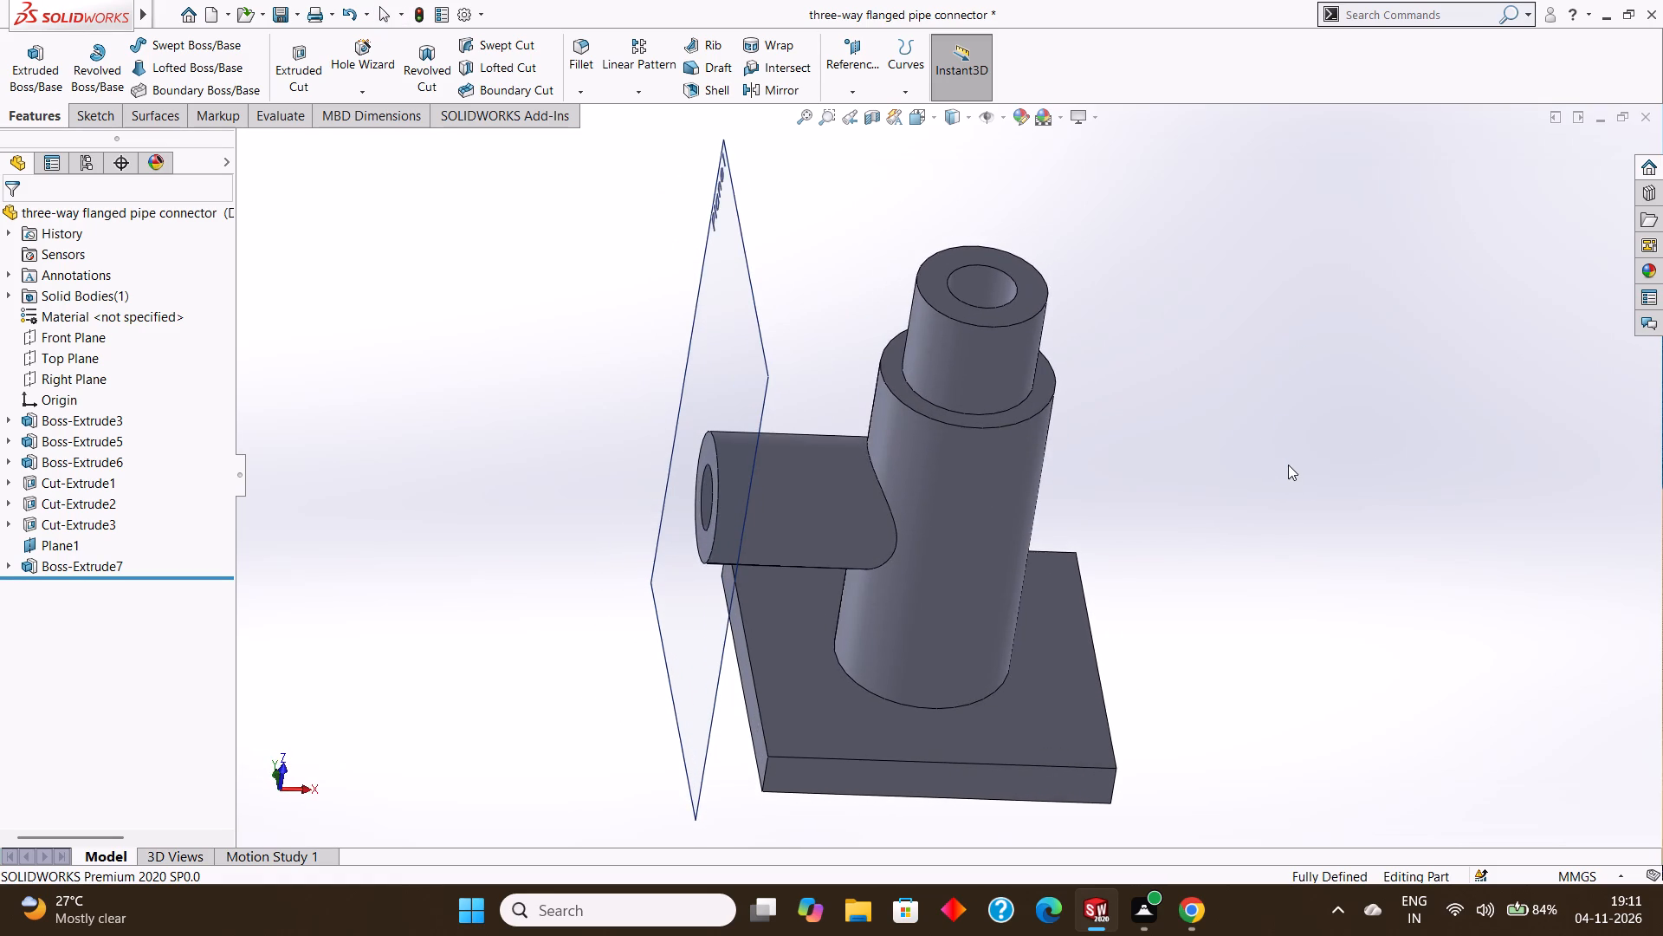
{"action": "middle_click_drag", "start_coordinate": [1288, 464], "coordinate": [1278, 450]}
{"action": "middle_click_drag", "start_coordinate": [1273, 445], "coordinate": [1272, 459]}
{"action": "middle_click_drag", "start_coordinate": [1274, 454], "coordinate": [1281, 466]}
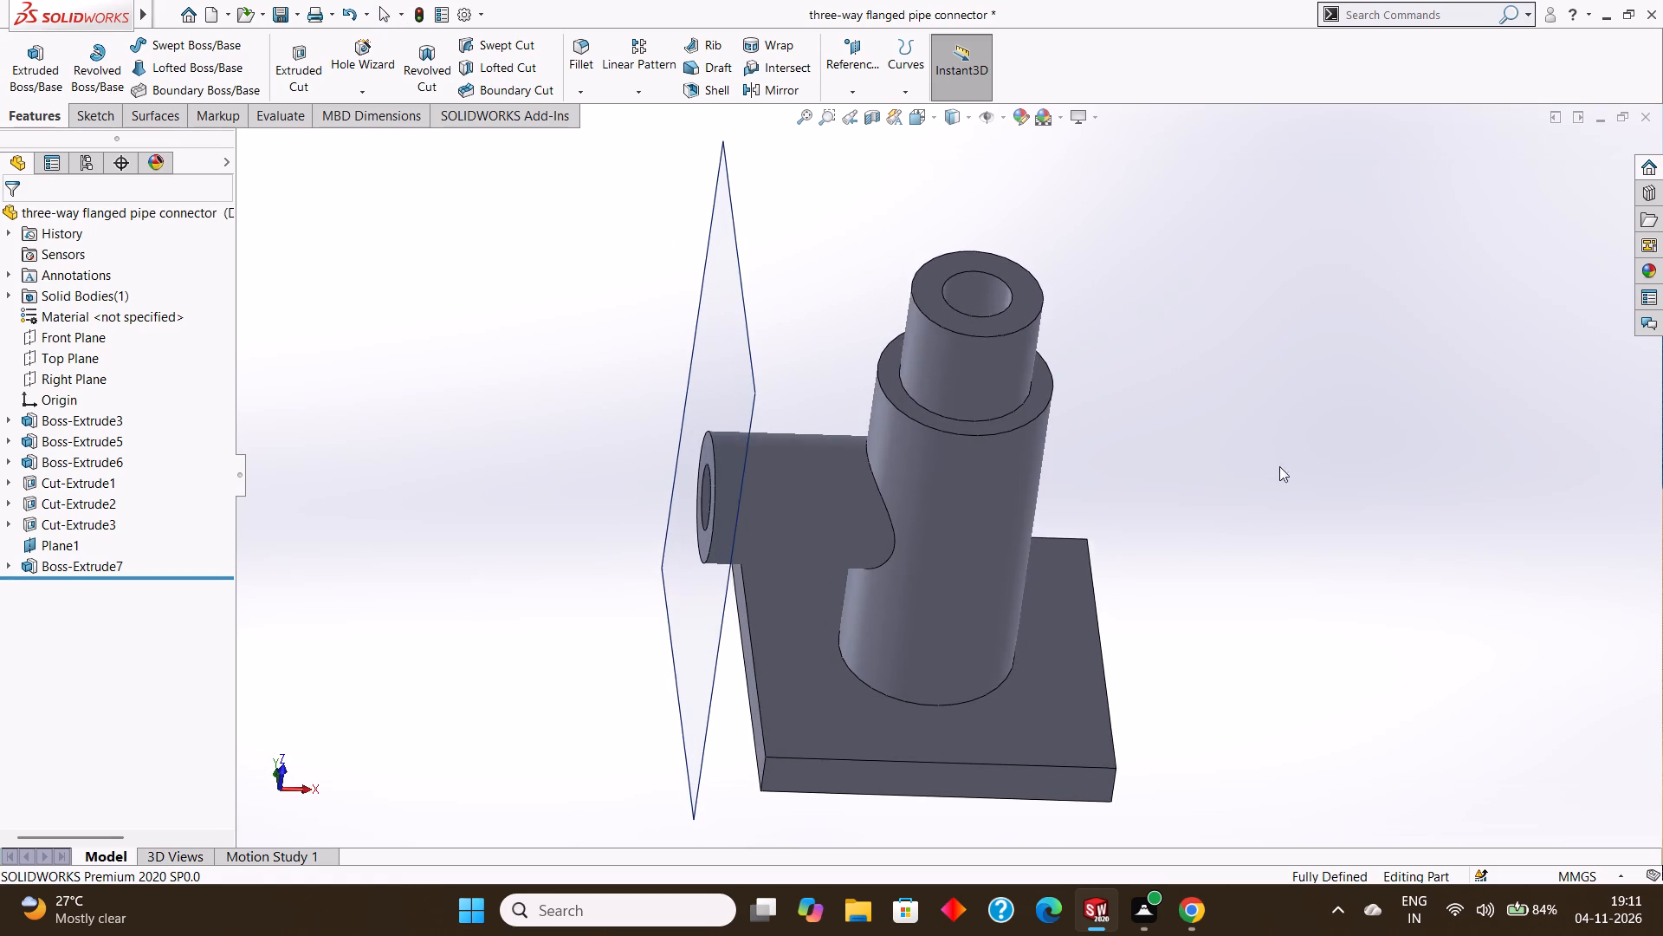
{"action": "middle_click_drag", "start_coordinate": [1278, 466], "coordinate": [1277, 442]}
{"action": "middle_click_drag", "start_coordinate": [1278, 439], "coordinate": [1312, 445]}
{"action": "middle_click_drag", "start_coordinate": [1308, 434], "coordinate": [1309, 435]}
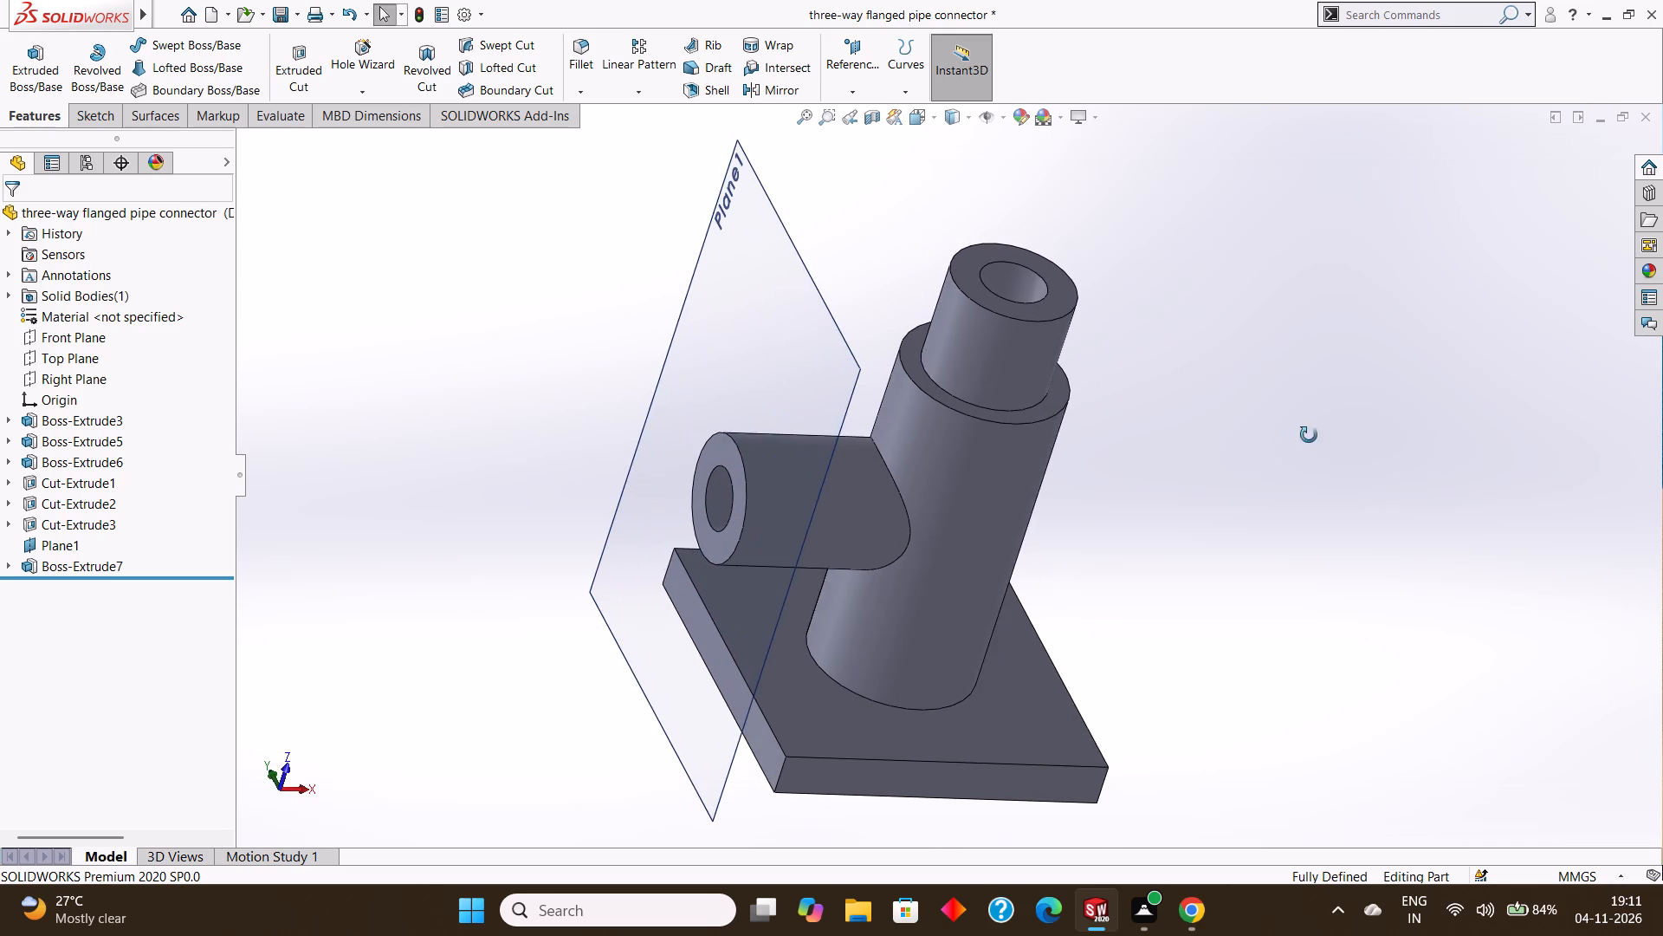
{"action": "middle_click_drag", "start_coordinate": [1309, 435], "coordinate": [1326, 458]}
{"action": "middle_click_drag", "start_coordinate": [1313, 456], "coordinate": [1323, 458]}
{"action": "middle_click_drag", "start_coordinate": [1317, 453], "coordinate": [1326, 462]}
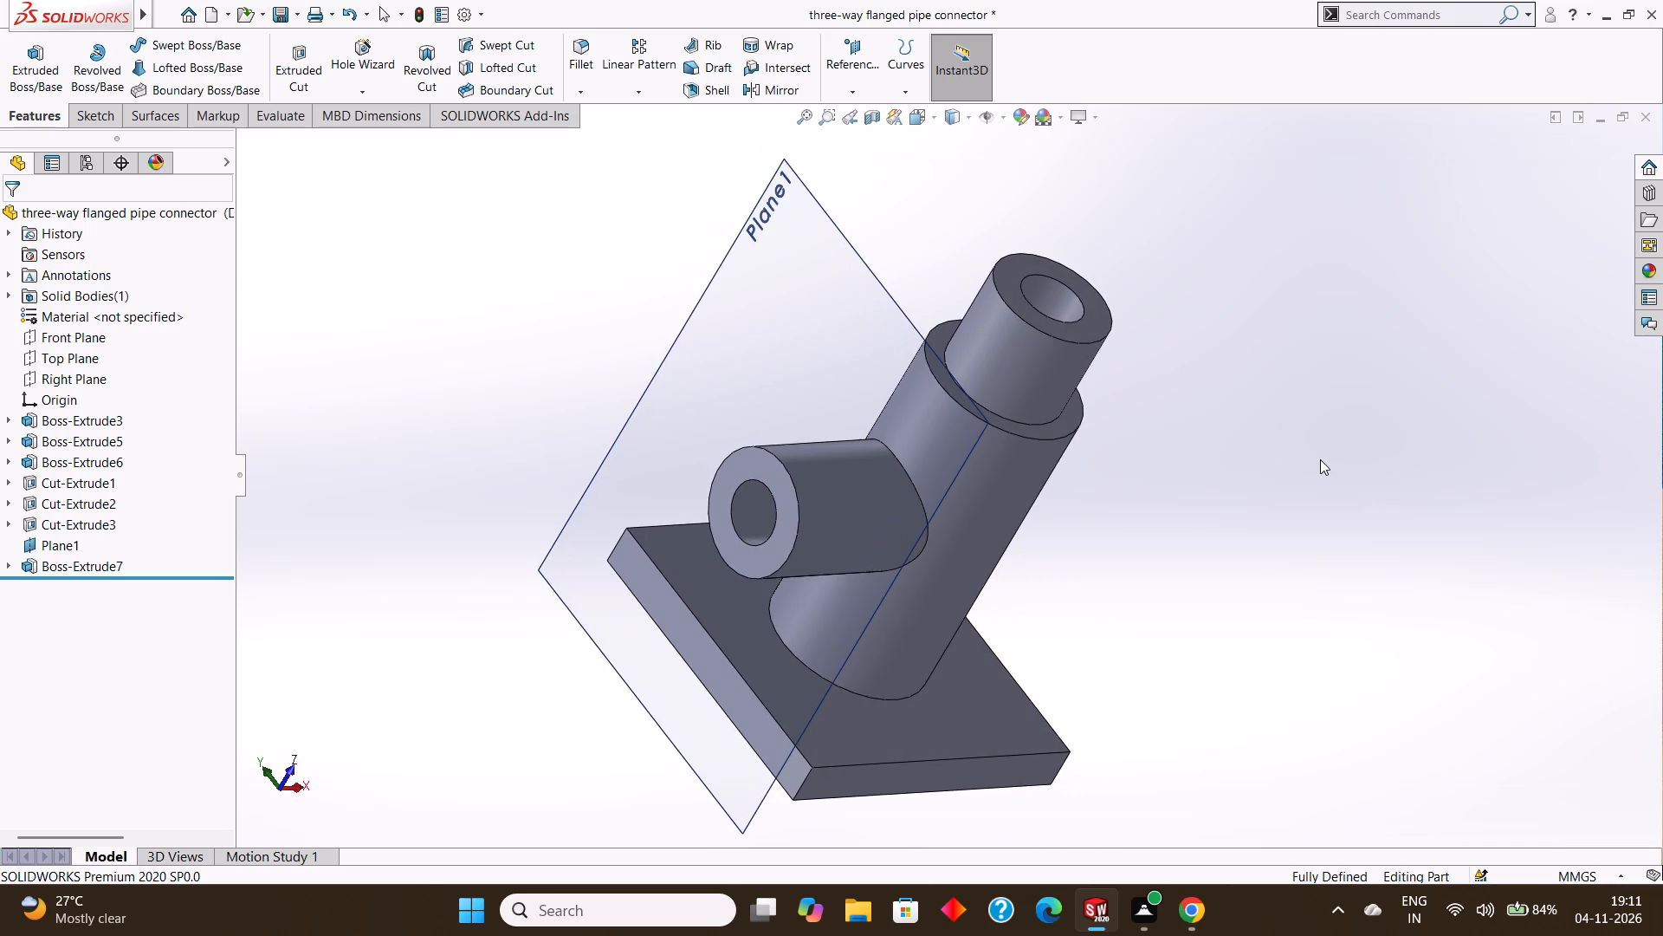
{"action": "middle_click", "coordinate": [1320, 459]}
{"action": "middle_click_drag", "start_coordinate": [1304, 437], "coordinate": [1295, 428]}
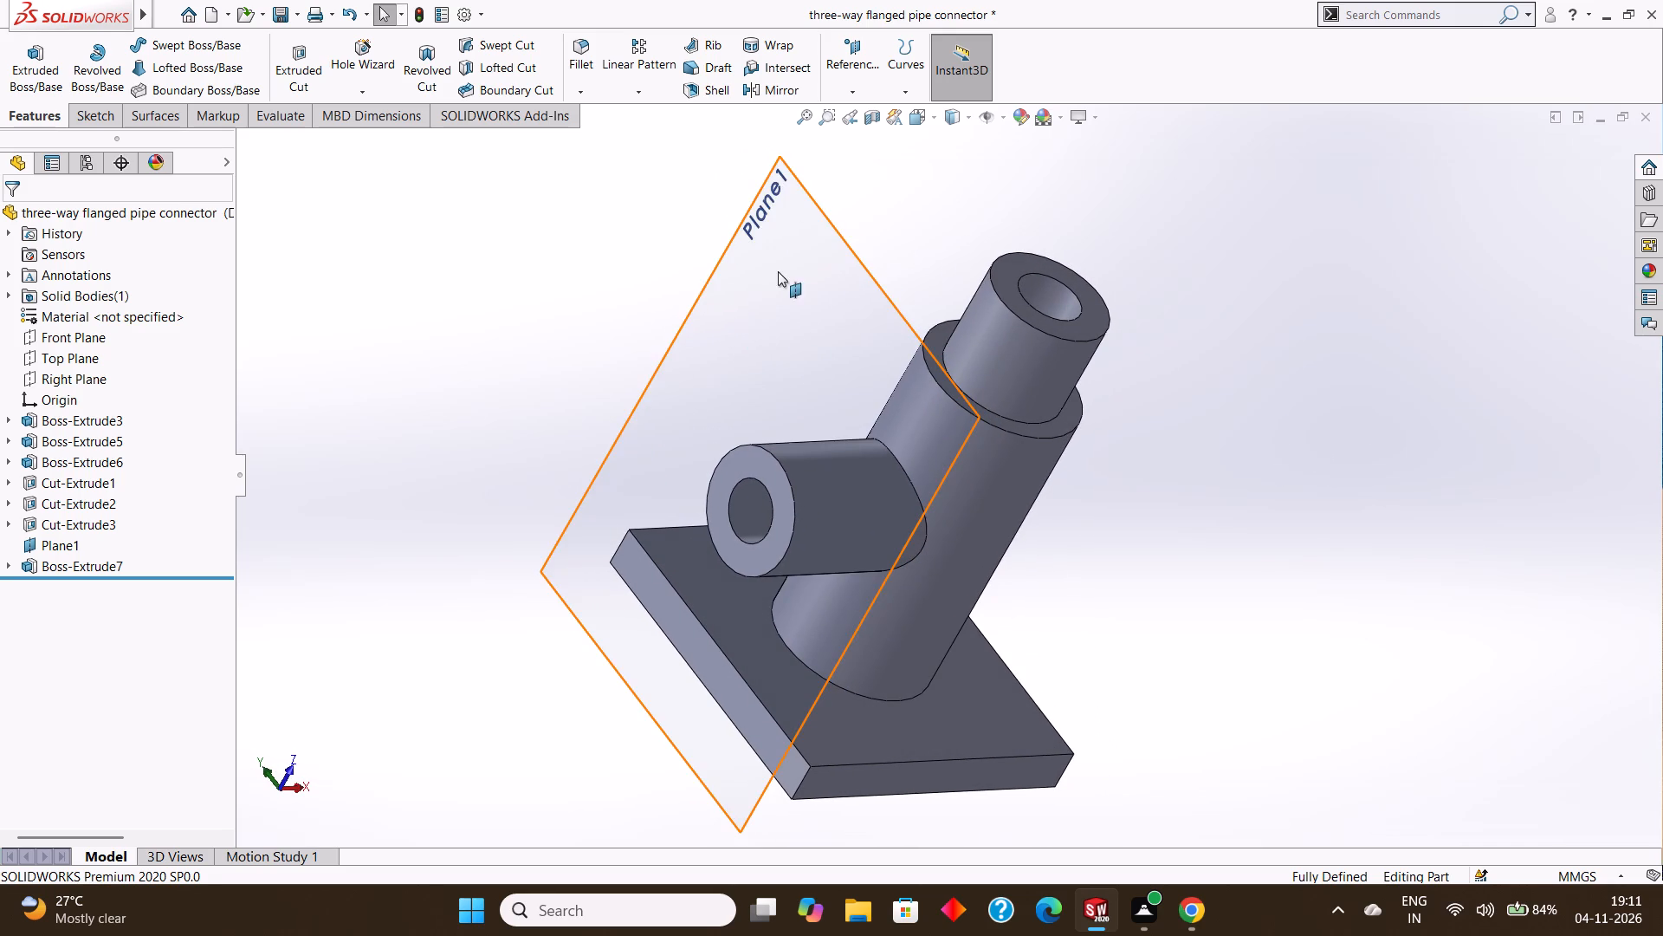
Hide Plane1.
{"action": "right_click", "coordinate": [779, 262]}
{"action": "left_click", "coordinate": [846, 237]}
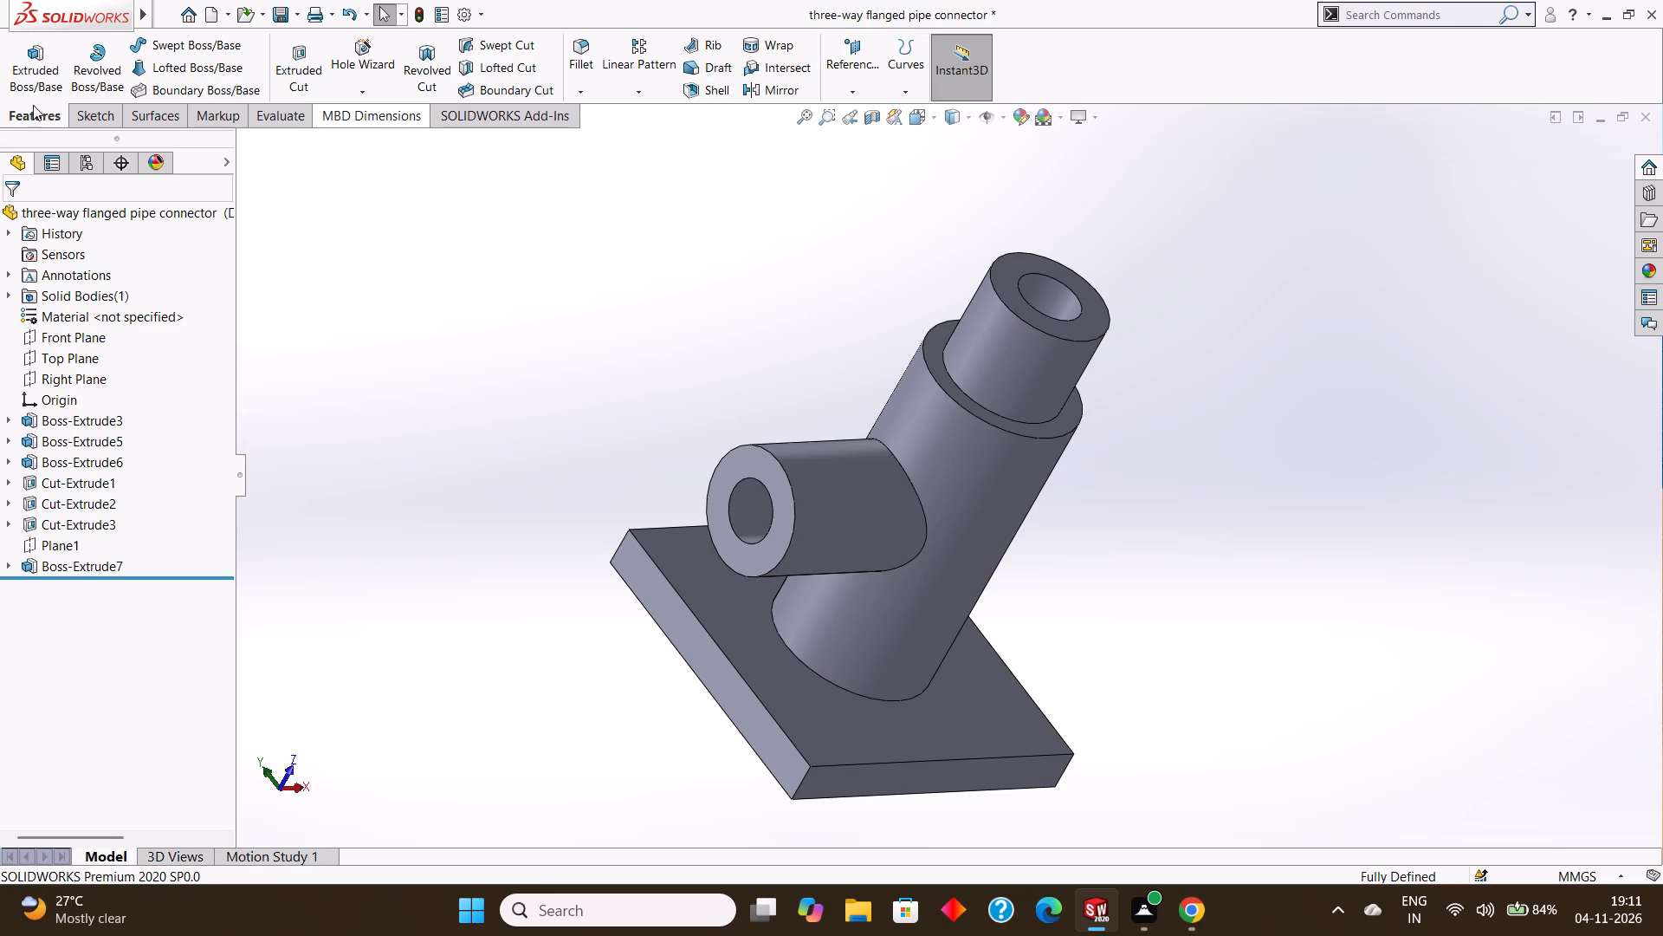
Fillet the edge where the side branch meets the large cylinder with a 4 mm symmetric radius.
{"action": "left_click", "coordinate": [104, 113]}
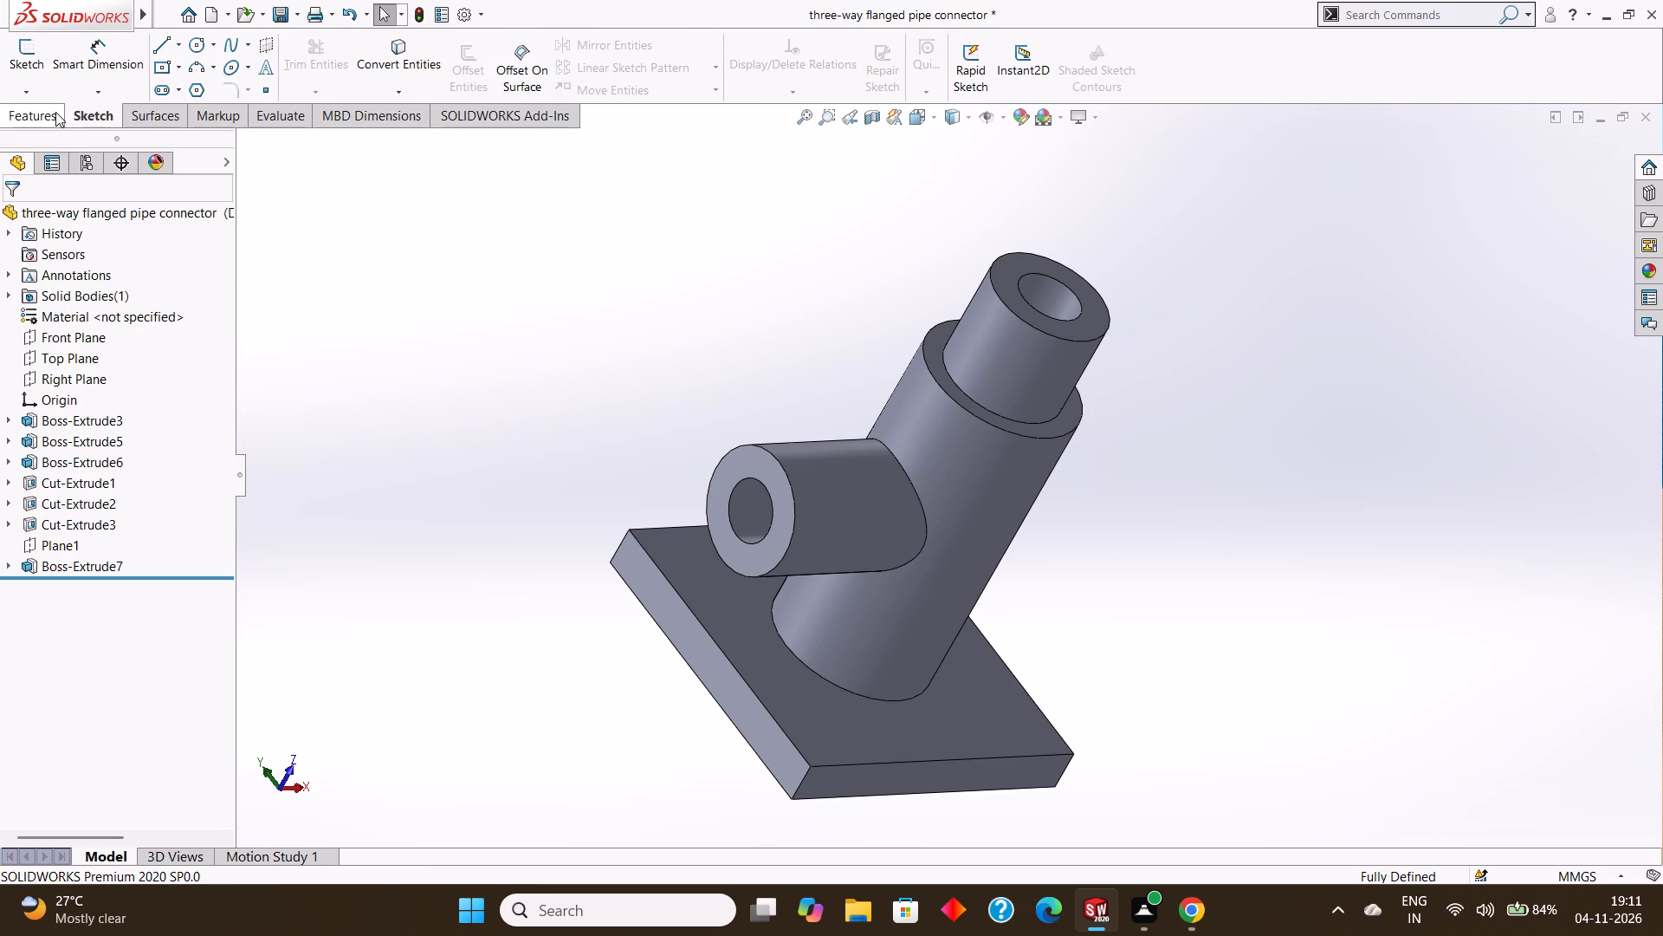
{"action": "left_click", "coordinate": [55, 112]}
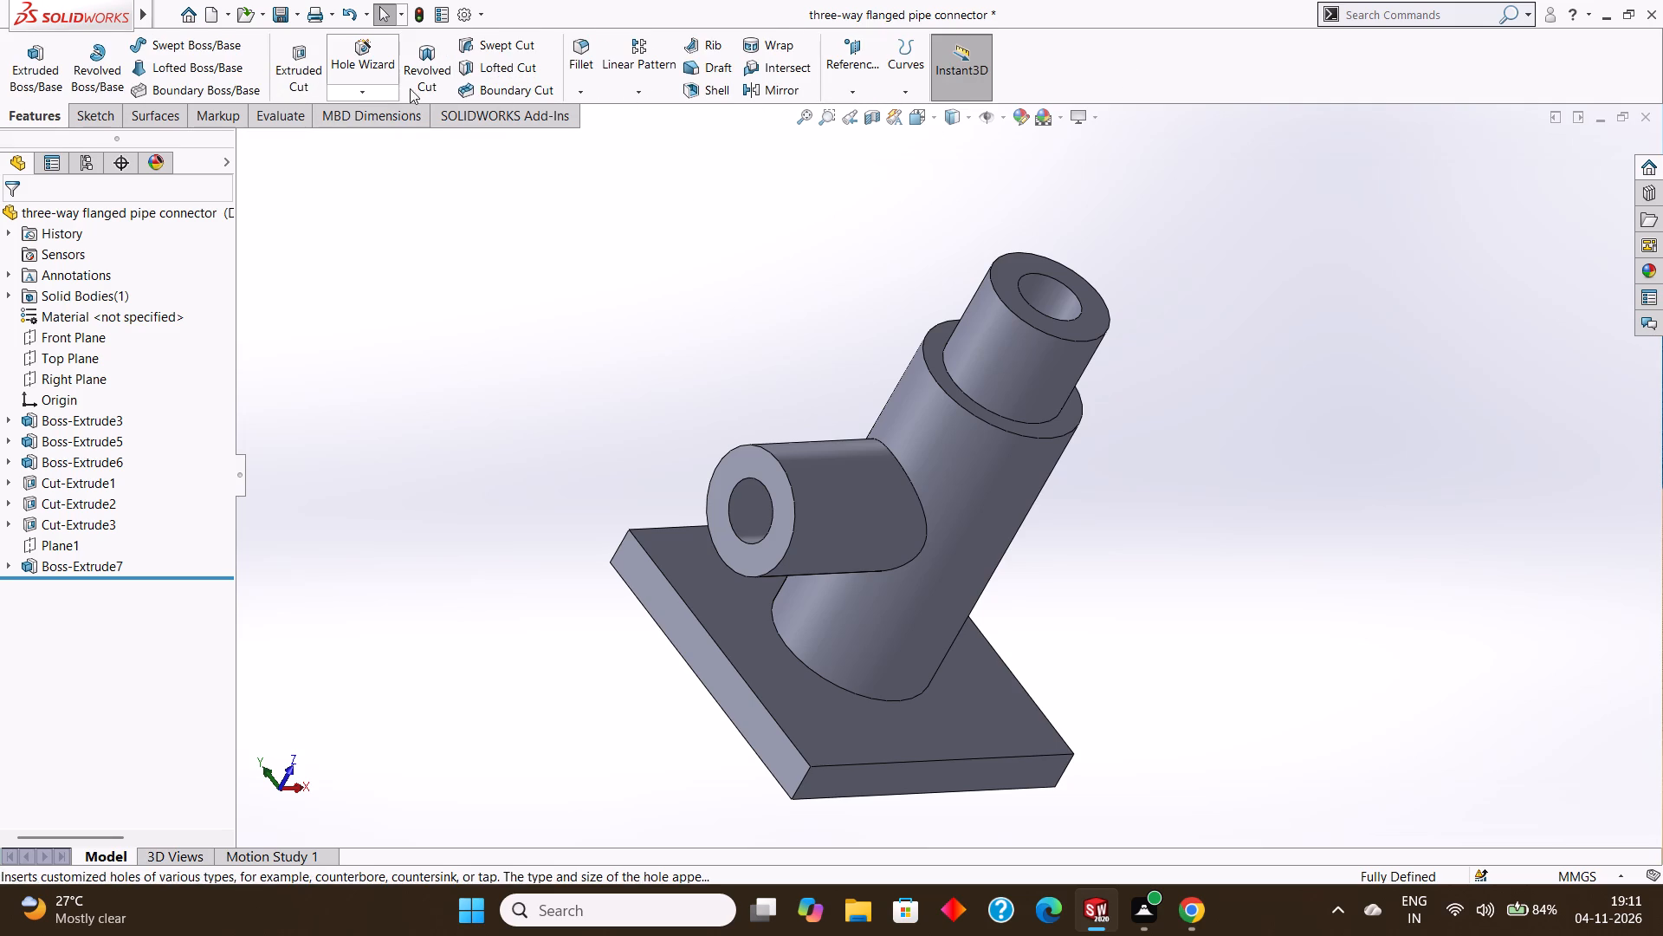
{"action": "left_click", "coordinate": [580, 94]}
{"action": "left_click", "coordinate": [594, 113]}
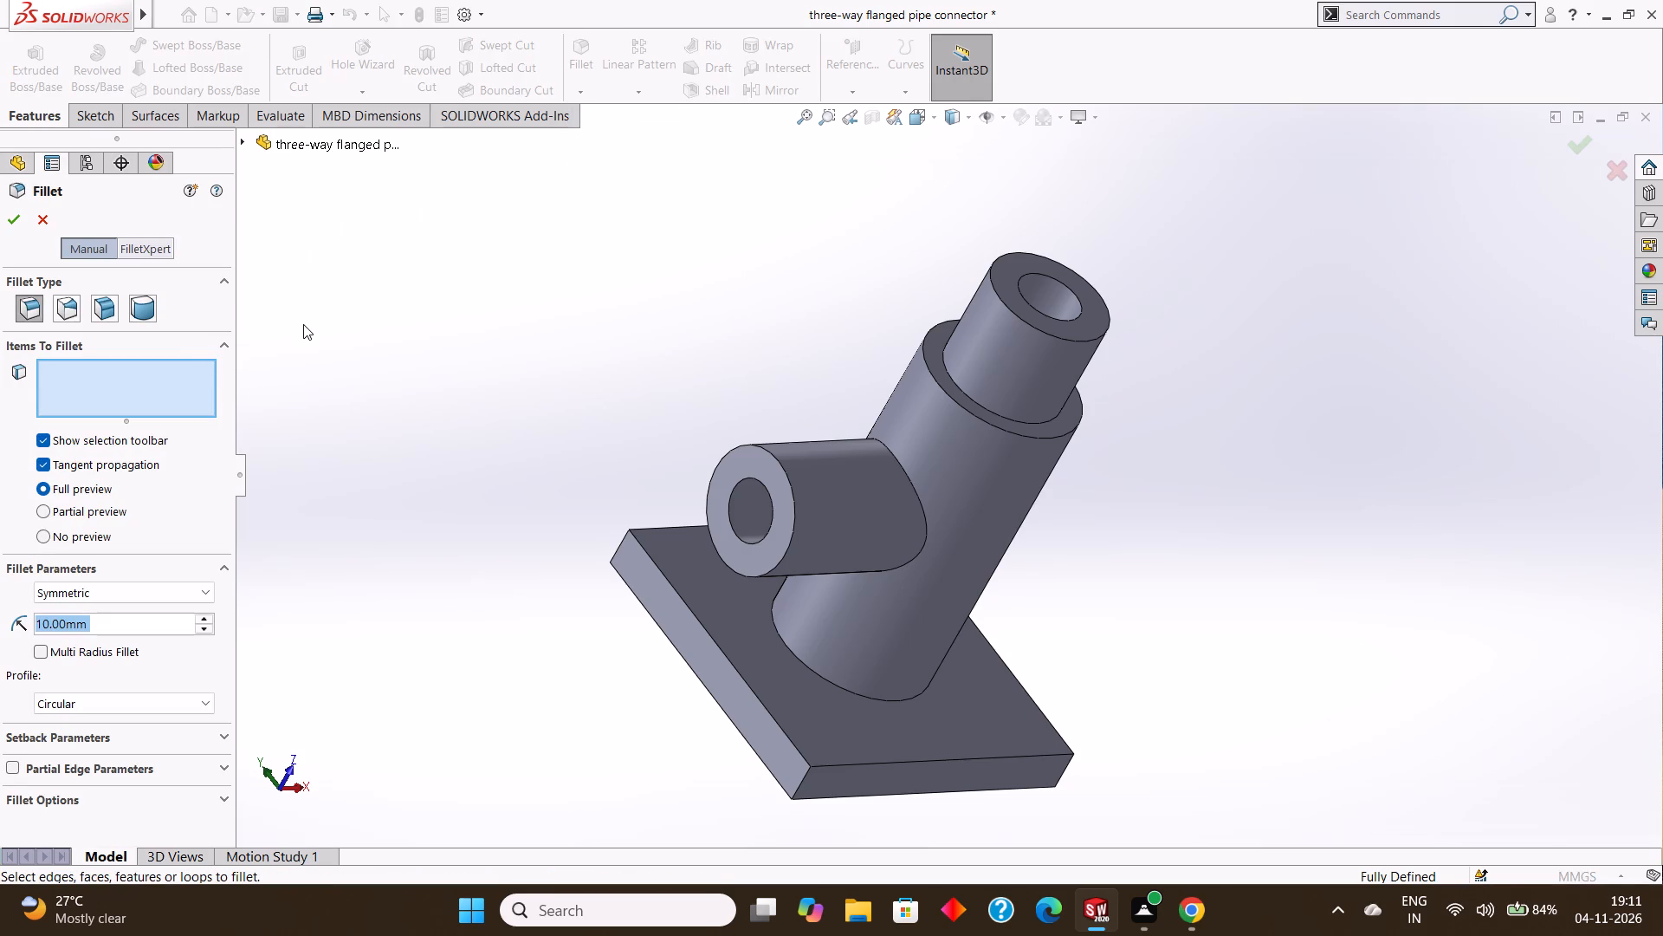
{"action": "key", "text": "BackSpace"}
{"action": "key", "text": "4"}
{"action": "key", "text": "Return"}
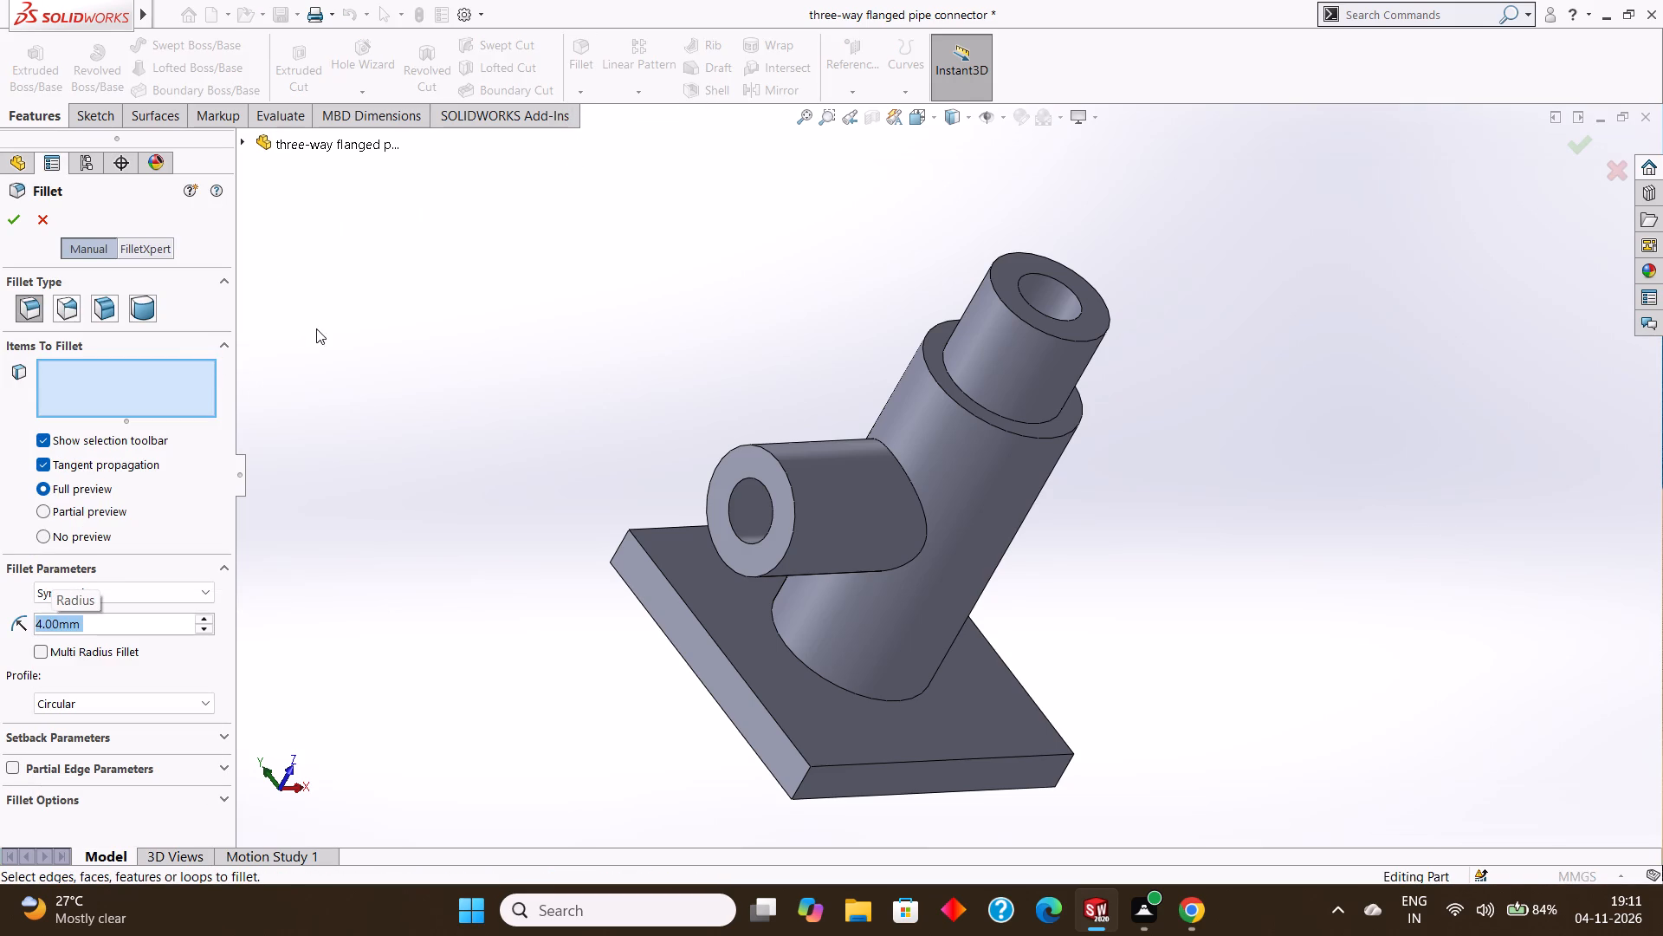
{"action": "middle_click_drag", "start_coordinate": [1383, 442], "coordinate": [1323, 381]}
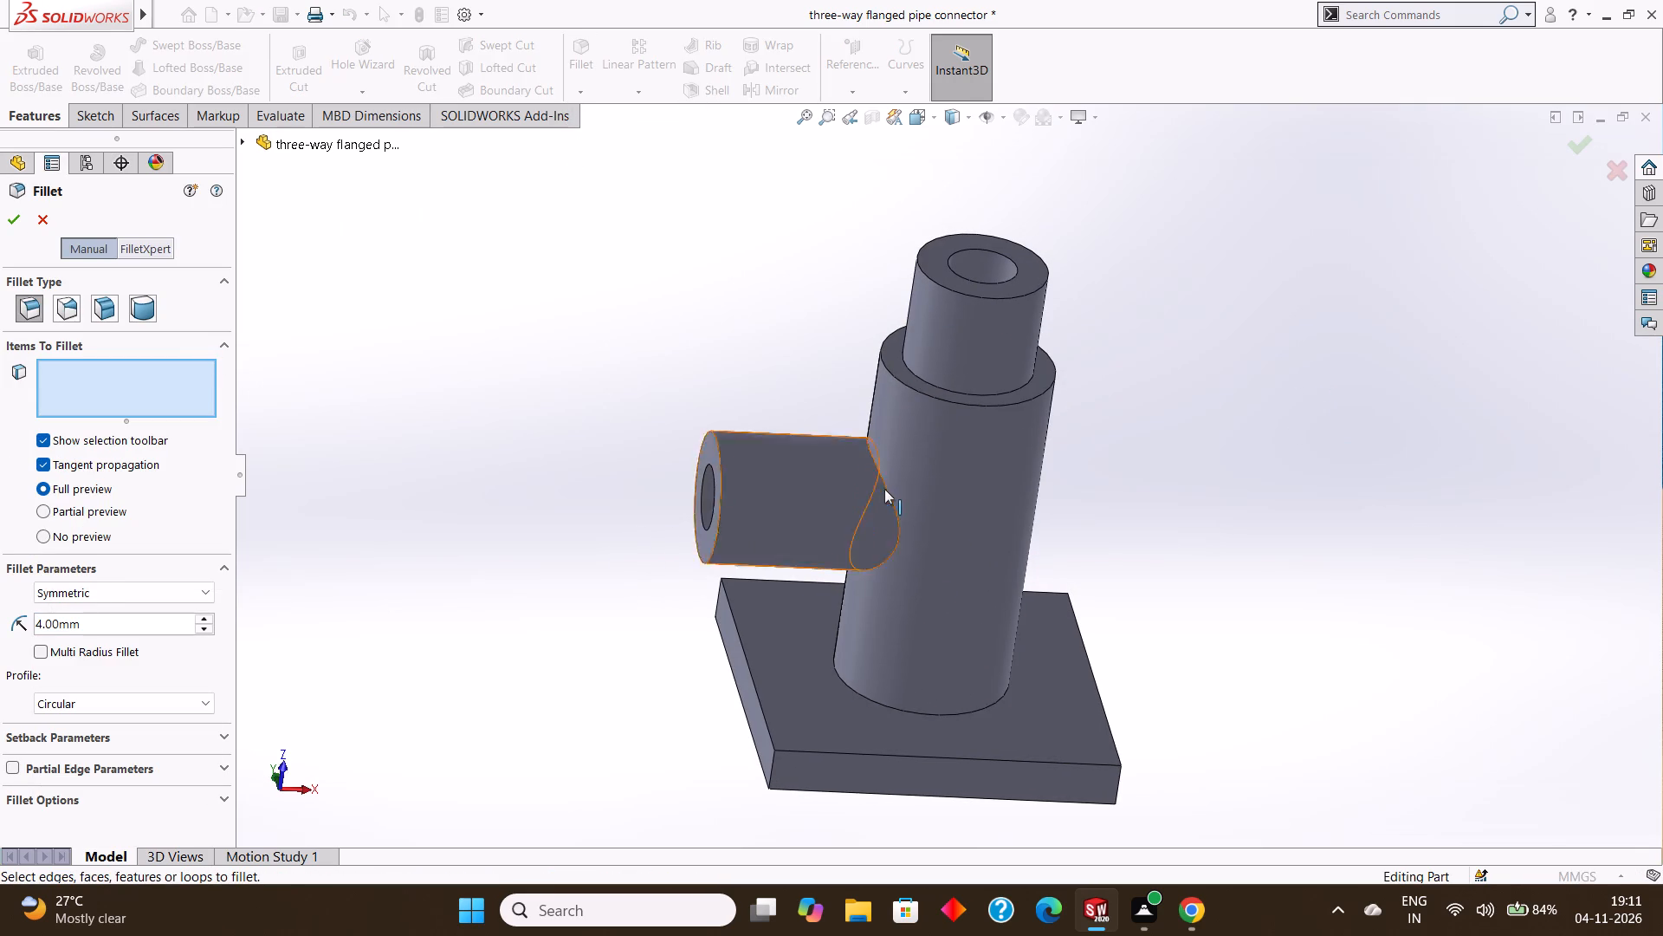
{"action": "left_click", "coordinate": [883, 478]}
{"action": "middle_click_drag", "start_coordinate": [1273, 492], "coordinate": [1311, 460]}
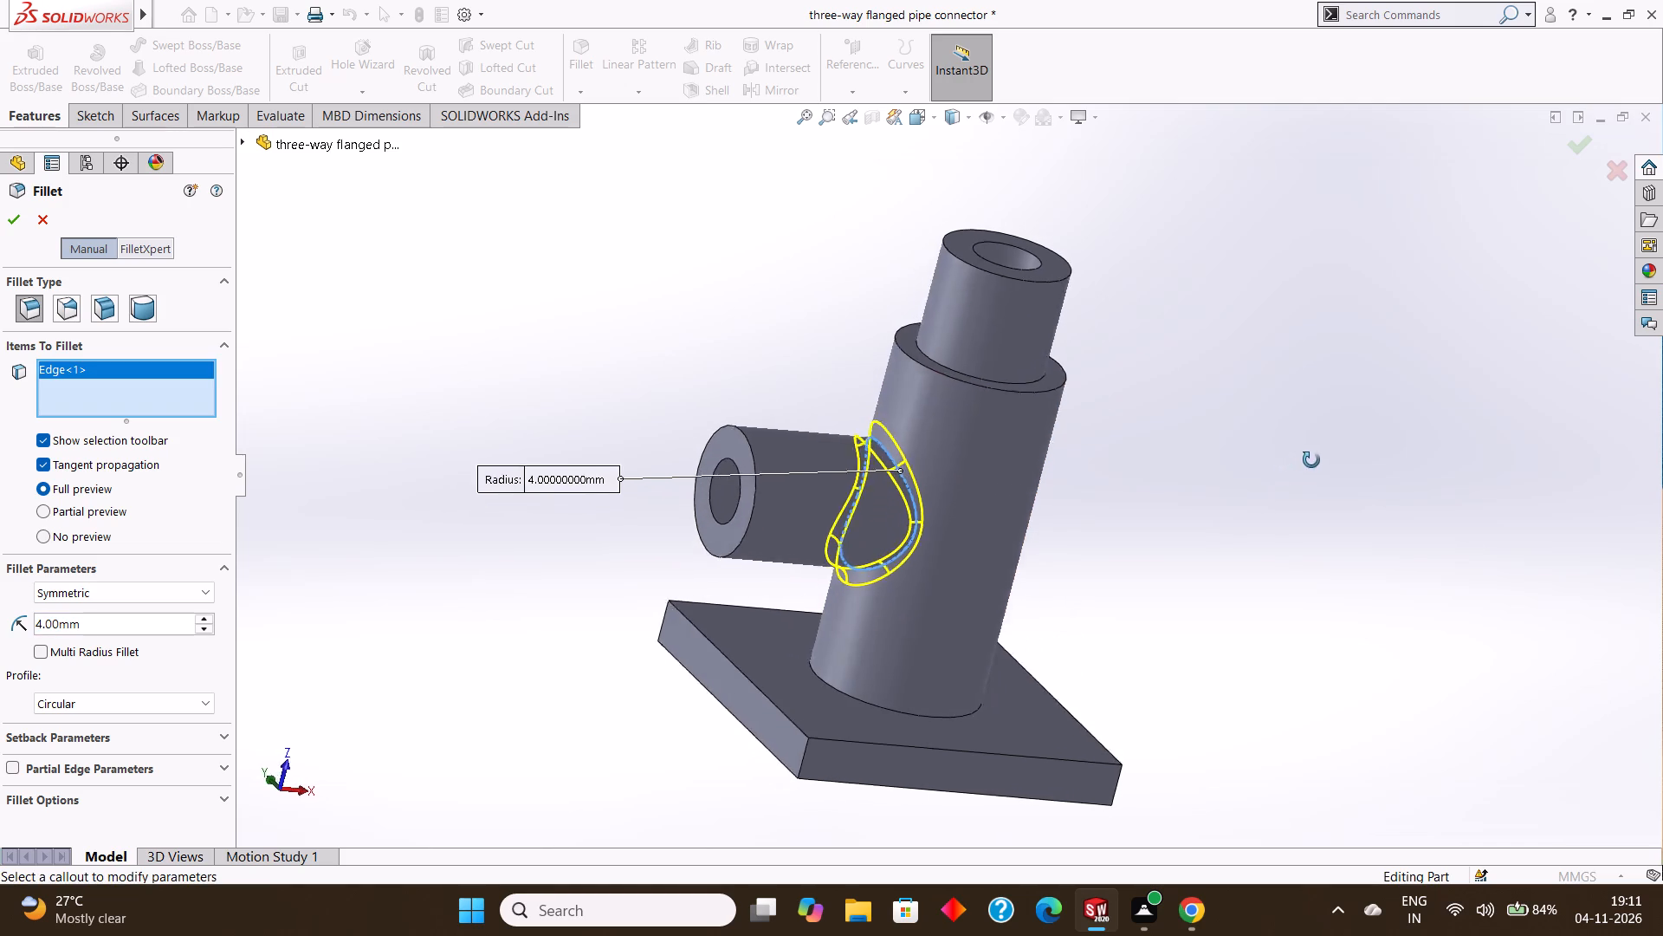
{"action": "middle_click_drag", "start_coordinate": [1311, 460], "coordinate": [1324, 484]}
{"action": "left_click", "coordinate": [8, 215]}
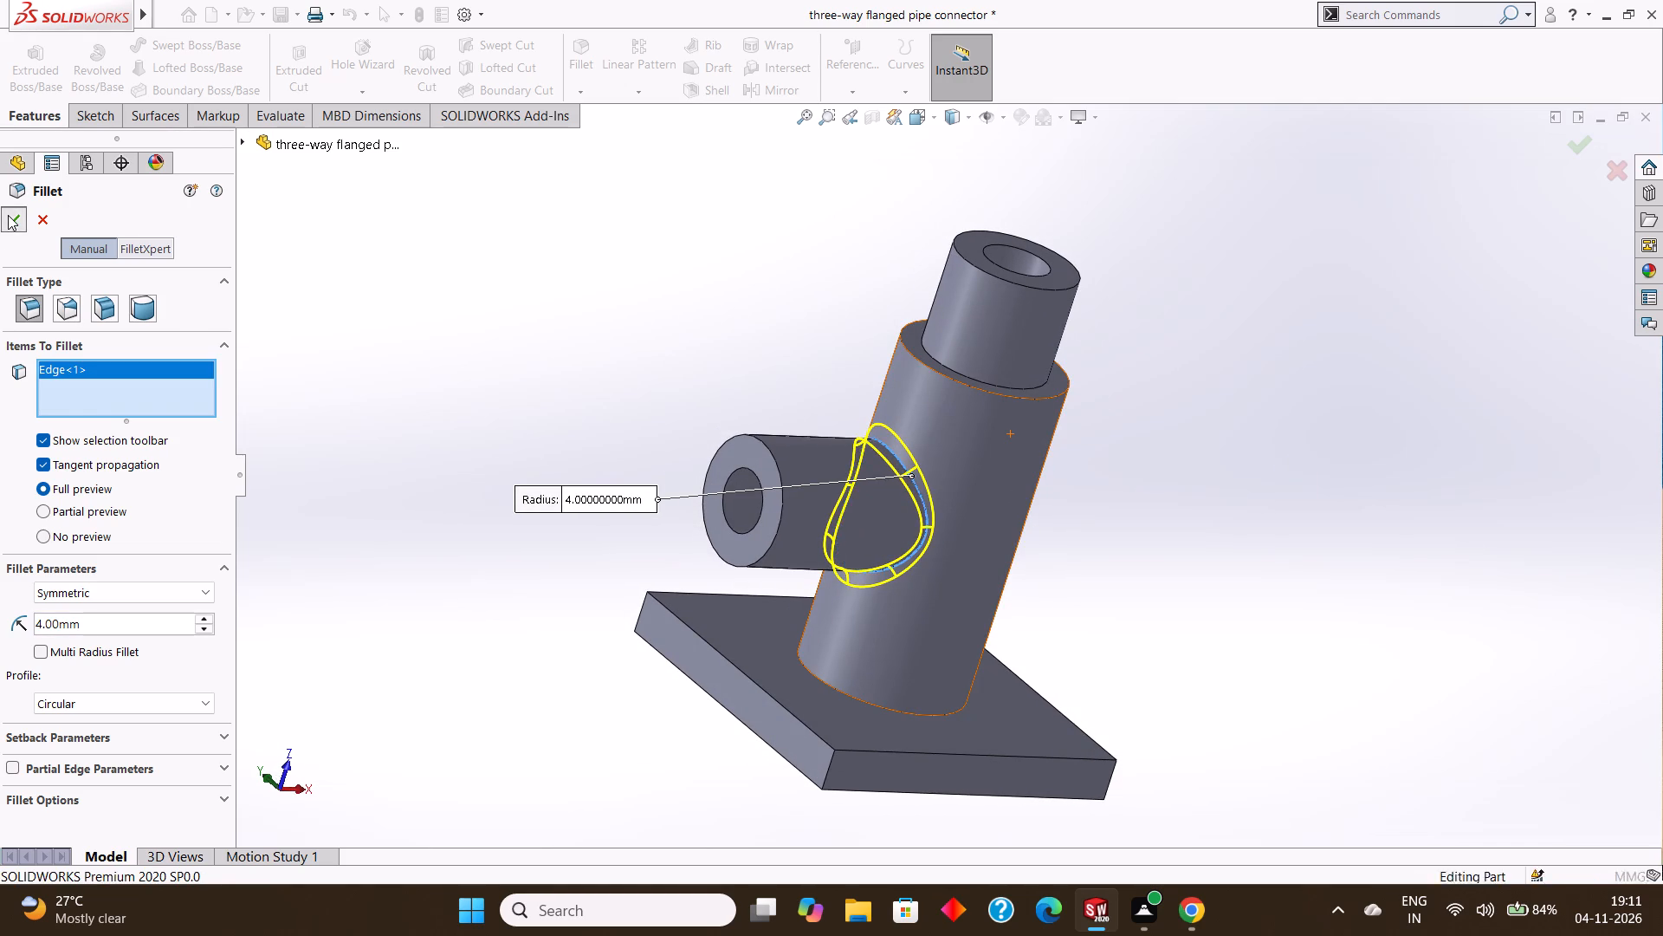
Examine the filleted branch junction and the whole connector from all sides, both close up and at a distance.
{"action": "middle_click", "coordinate": [1202, 406]}
{"action": "middle_click_drag", "start_coordinate": [1254, 426], "coordinate": [1166, 389]}
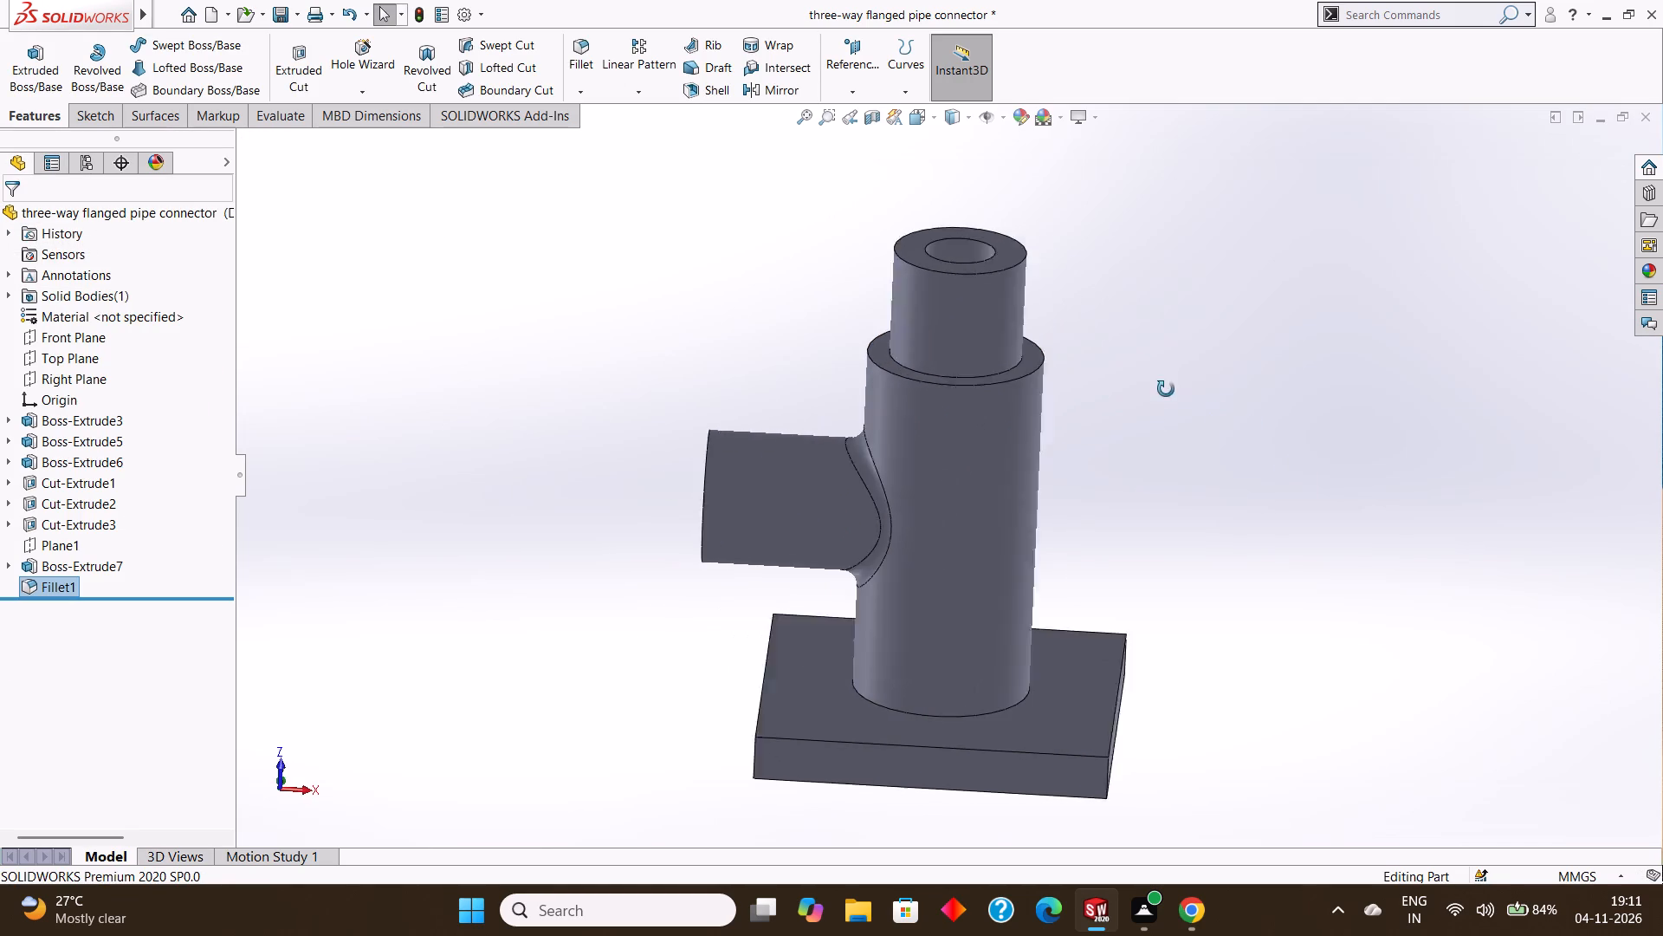
{"action": "middle_click_drag", "start_coordinate": [1166, 389], "coordinate": [1153, 374]}
{"action": "middle_click_drag", "start_coordinate": [1160, 390], "coordinate": [1172, 363]}
{"action": "middle_click_drag", "start_coordinate": [1181, 367], "coordinate": [1165, 365]}
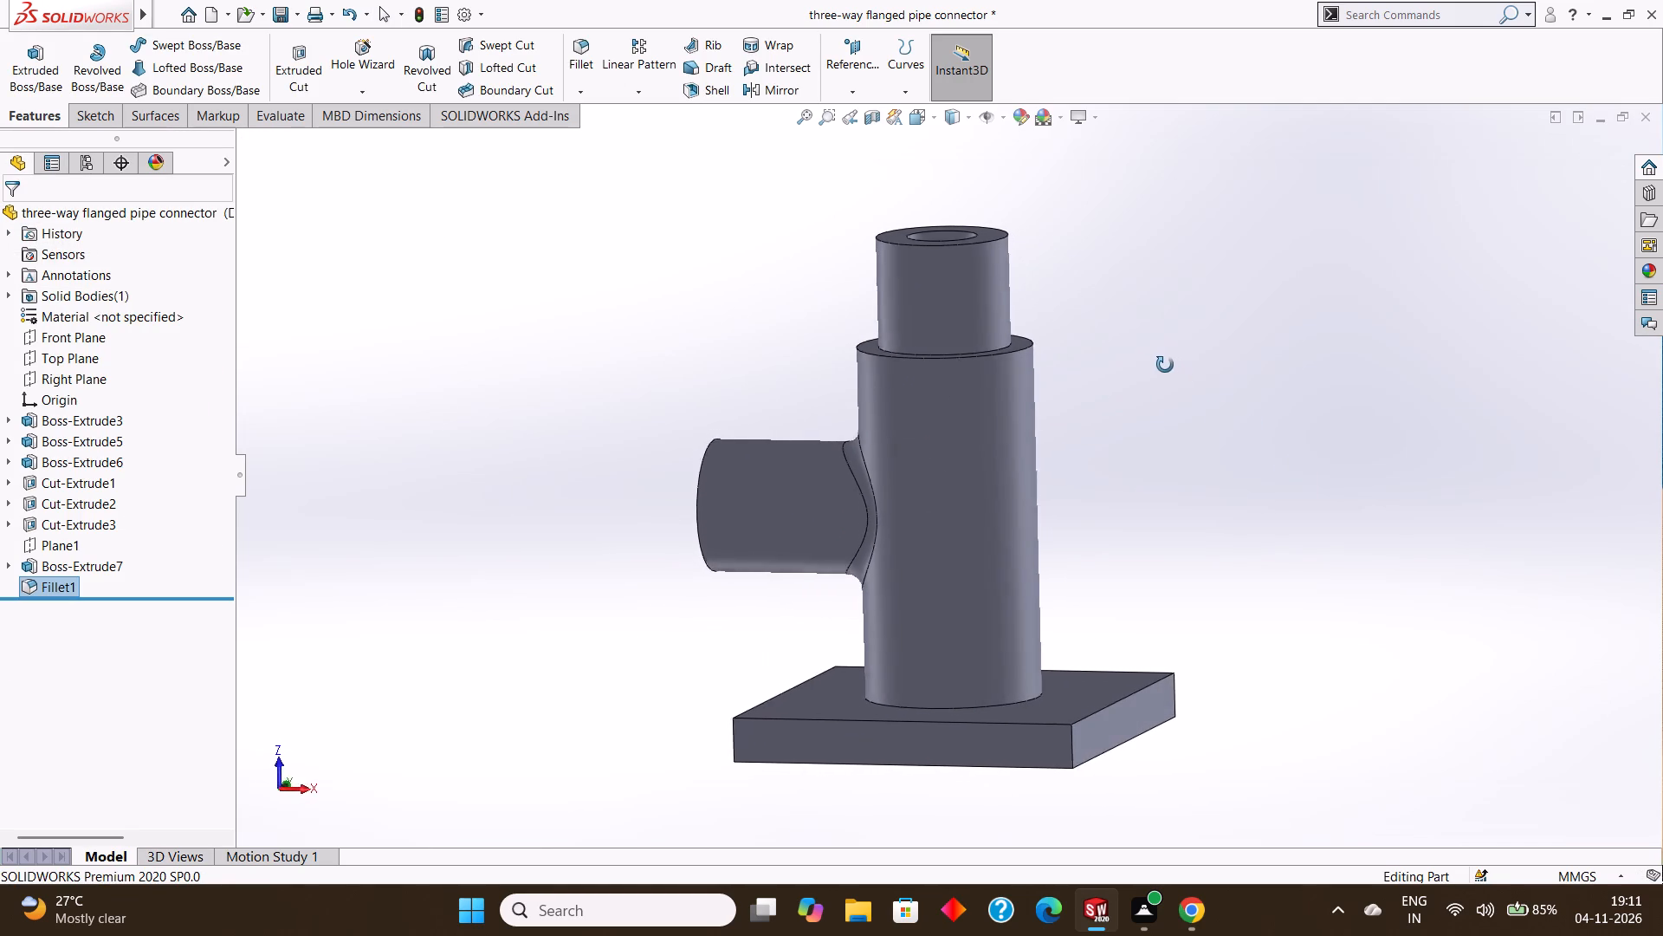
{"action": "middle_click_drag", "start_coordinate": [1165, 365], "coordinate": [1154, 381]}
{"action": "middle_click_drag", "start_coordinate": [1155, 380], "coordinate": [1200, 384]}
{"action": "middle_click_drag", "start_coordinate": [1200, 391], "coordinate": [1200, 372]}
{"action": "middle_click_drag", "start_coordinate": [1162, 361], "coordinate": [1186, 401]}
{"action": "scroll", "coordinate": [1134, 362], "scroll_direction": "down", "scroll_amount": 1}
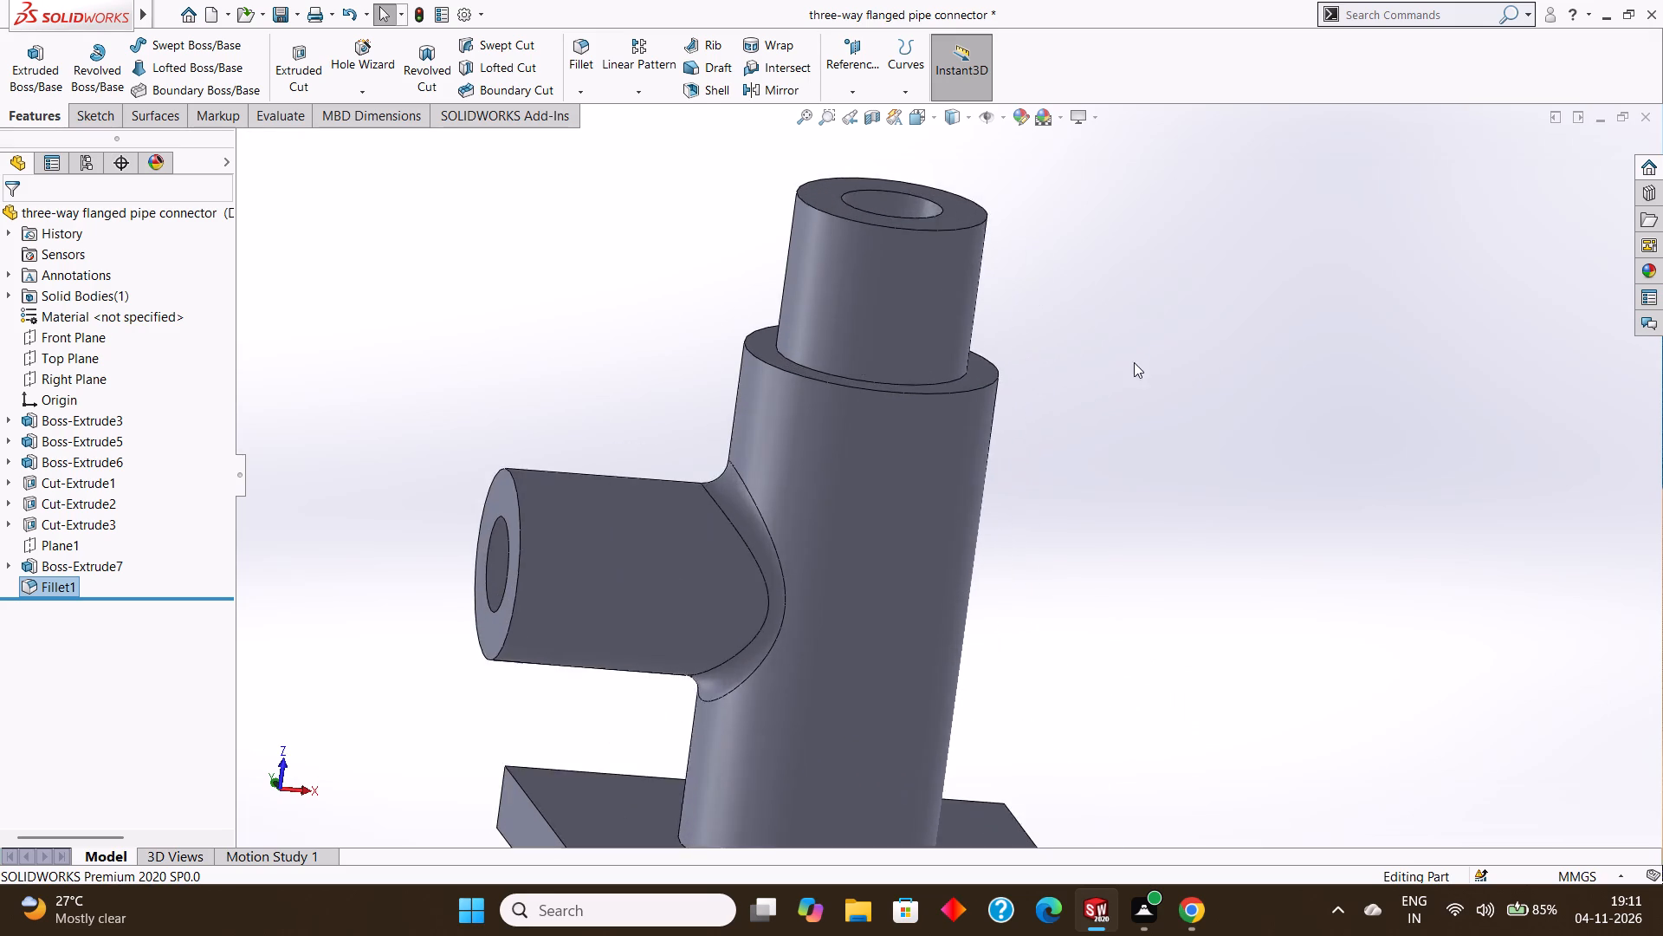
{"action": "scroll", "coordinate": [1134, 362], "scroll_direction": "down", "scroll_amount": 2}
{"action": "middle_click_drag", "start_coordinate": [1154, 406], "coordinate": [1092, 378]}
{"action": "scroll", "coordinate": [1071, 401], "scroll_direction": "up", "scroll_amount": 3}
{"action": "middle_click_drag", "start_coordinate": [1071, 402], "coordinate": [1093, 431]}
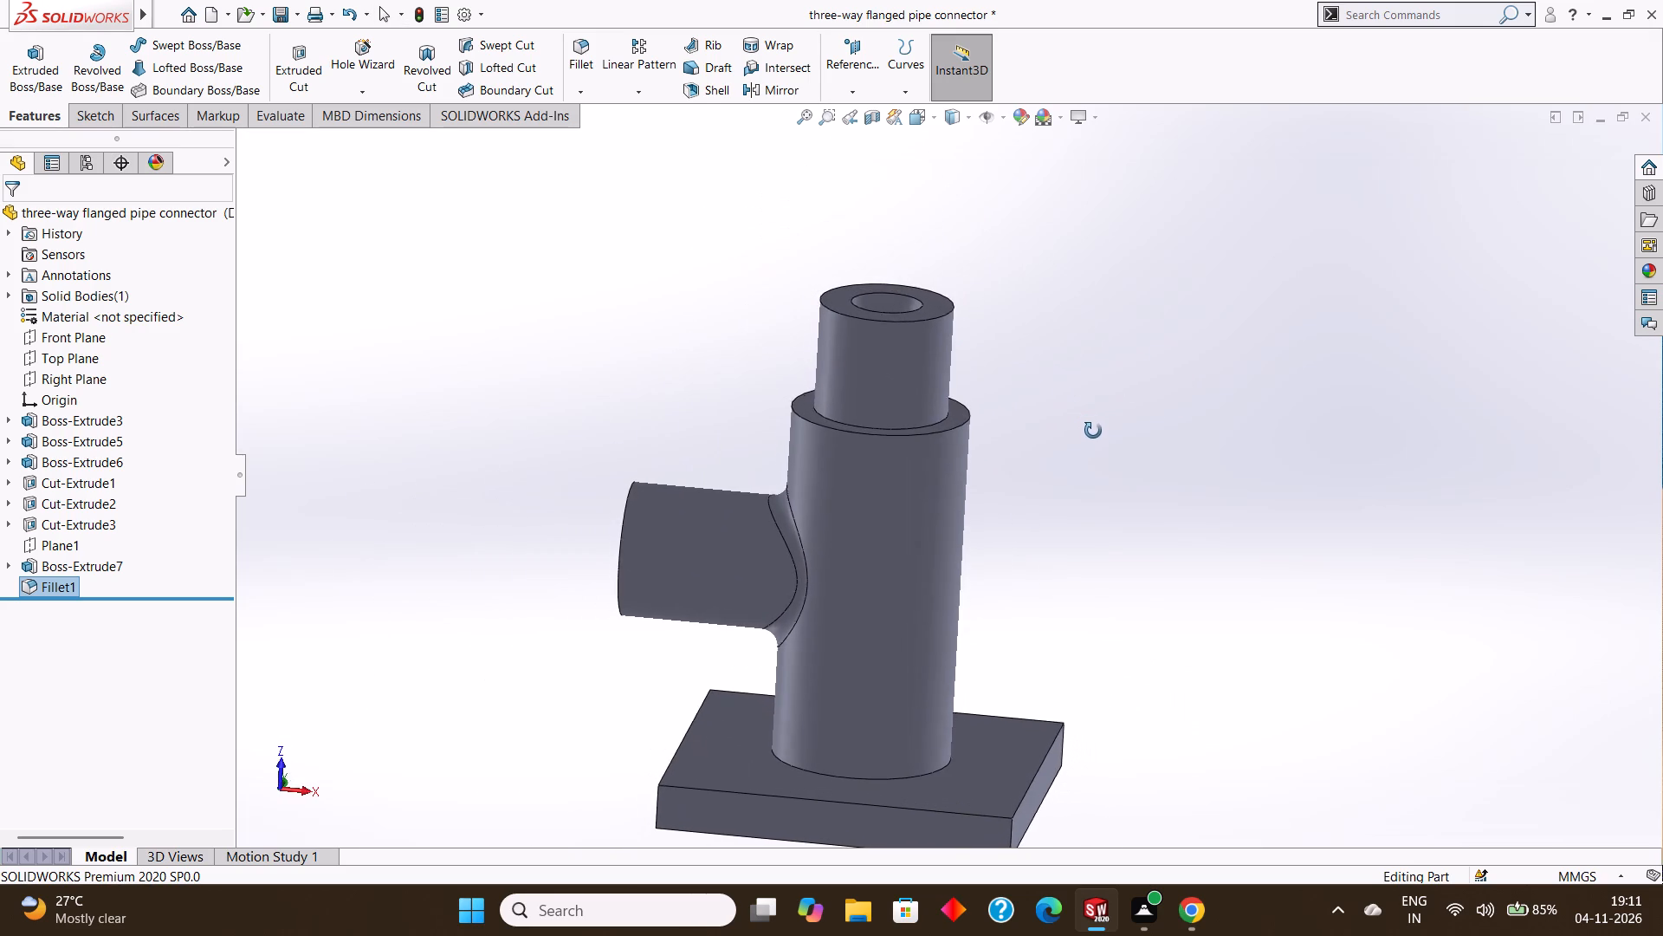
{"action": "middle_click_drag", "start_coordinate": [1093, 431], "coordinate": [1094, 433]}
{"action": "middle_click_drag", "start_coordinate": [1107, 439], "coordinate": [993, 437]}
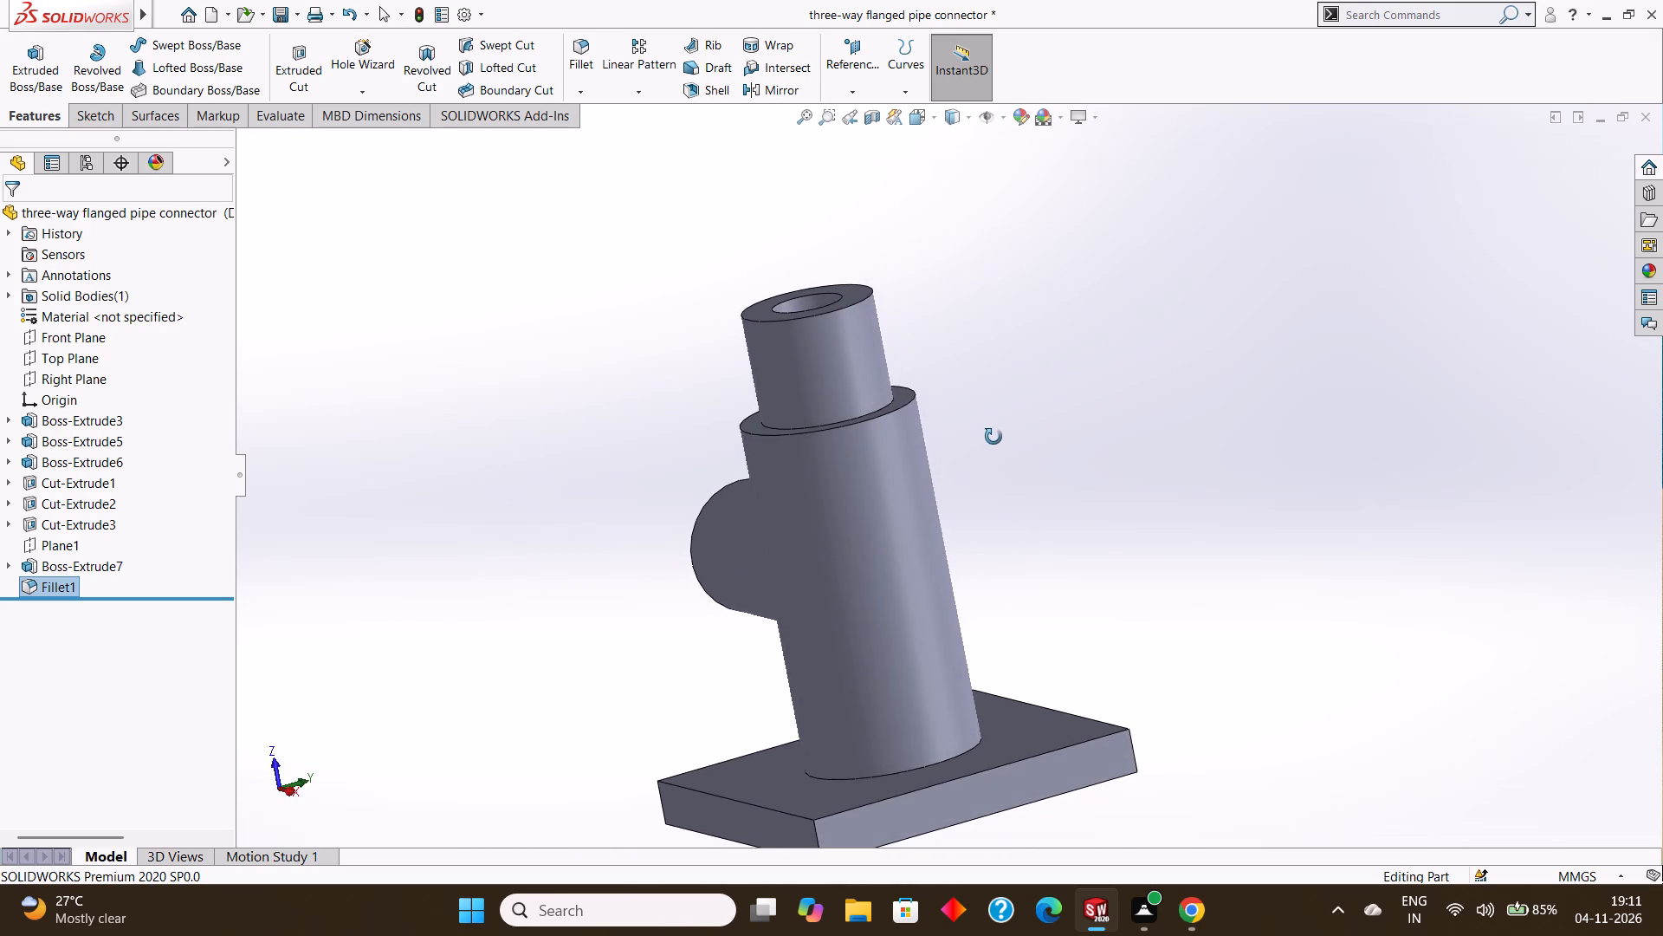
{"action": "middle_click_drag", "start_coordinate": [993, 437], "coordinate": [1010, 458]}
{"action": "middle_click_drag", "start_coordinate": [1007, 454], "coordinate": [1037, 470]}
{"action": "scroll", "coordinate": [1009, 454], "scroll_direction": "down", "scroll_amount": 1}
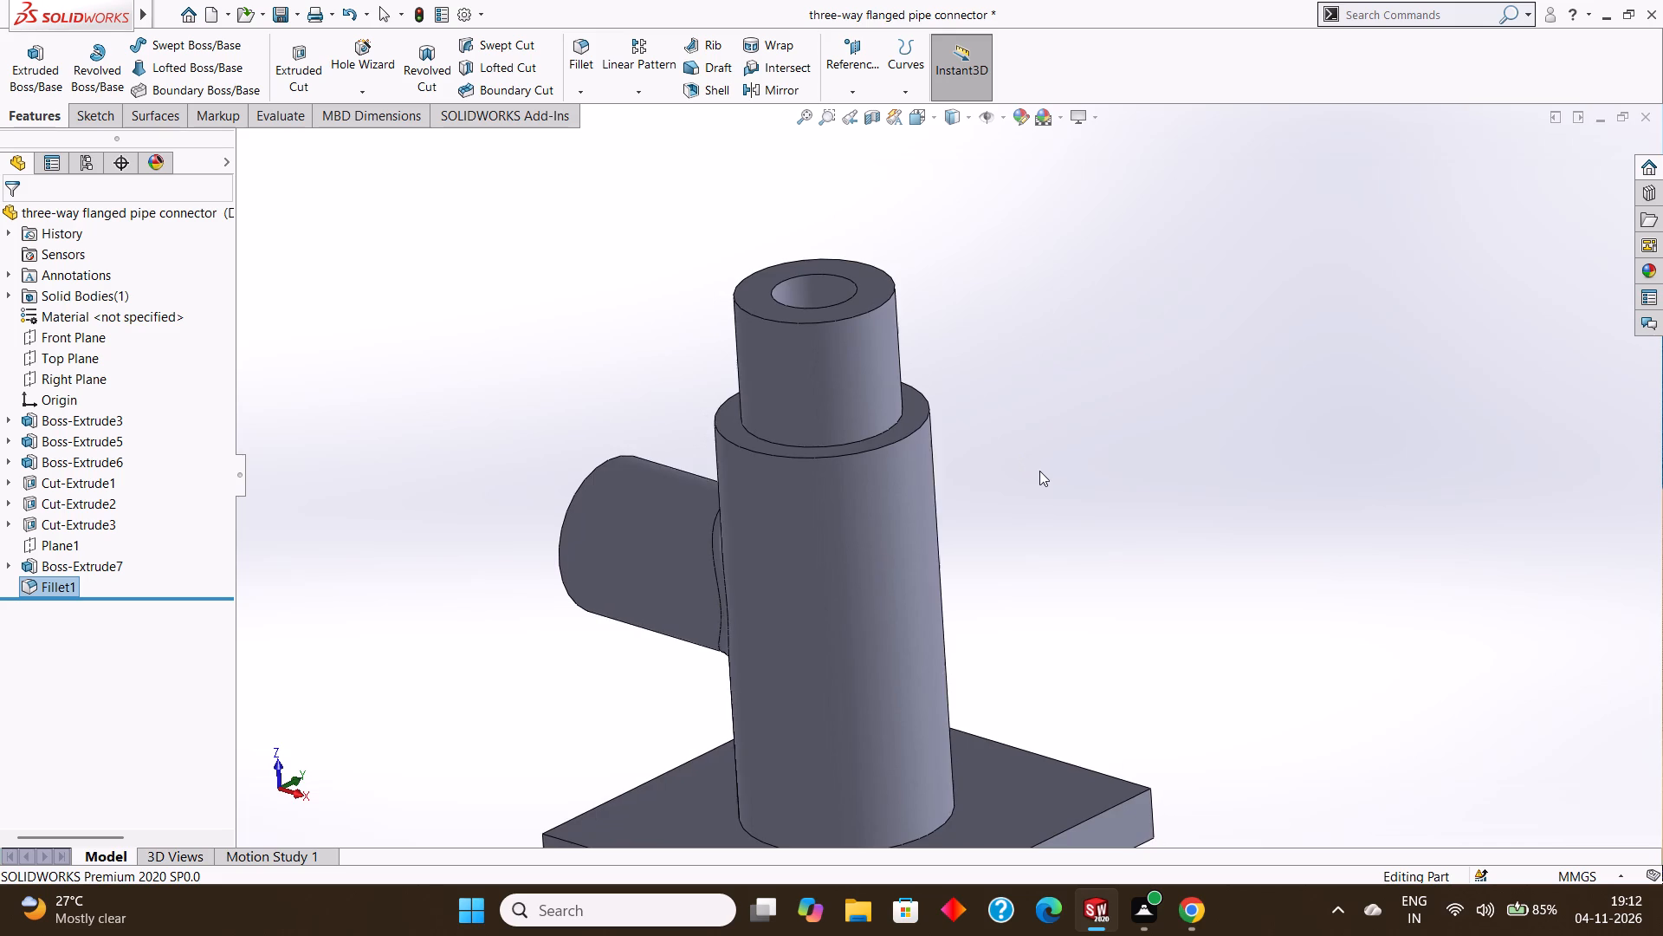
{"action": "middle_click_drag", "start_coordinate": [1039, 473], "coordinate": [1089, 456]}
{"action": "middle_click_drag", "start_coordinate": [1090, 504], "coordinate": [1107, 489]}
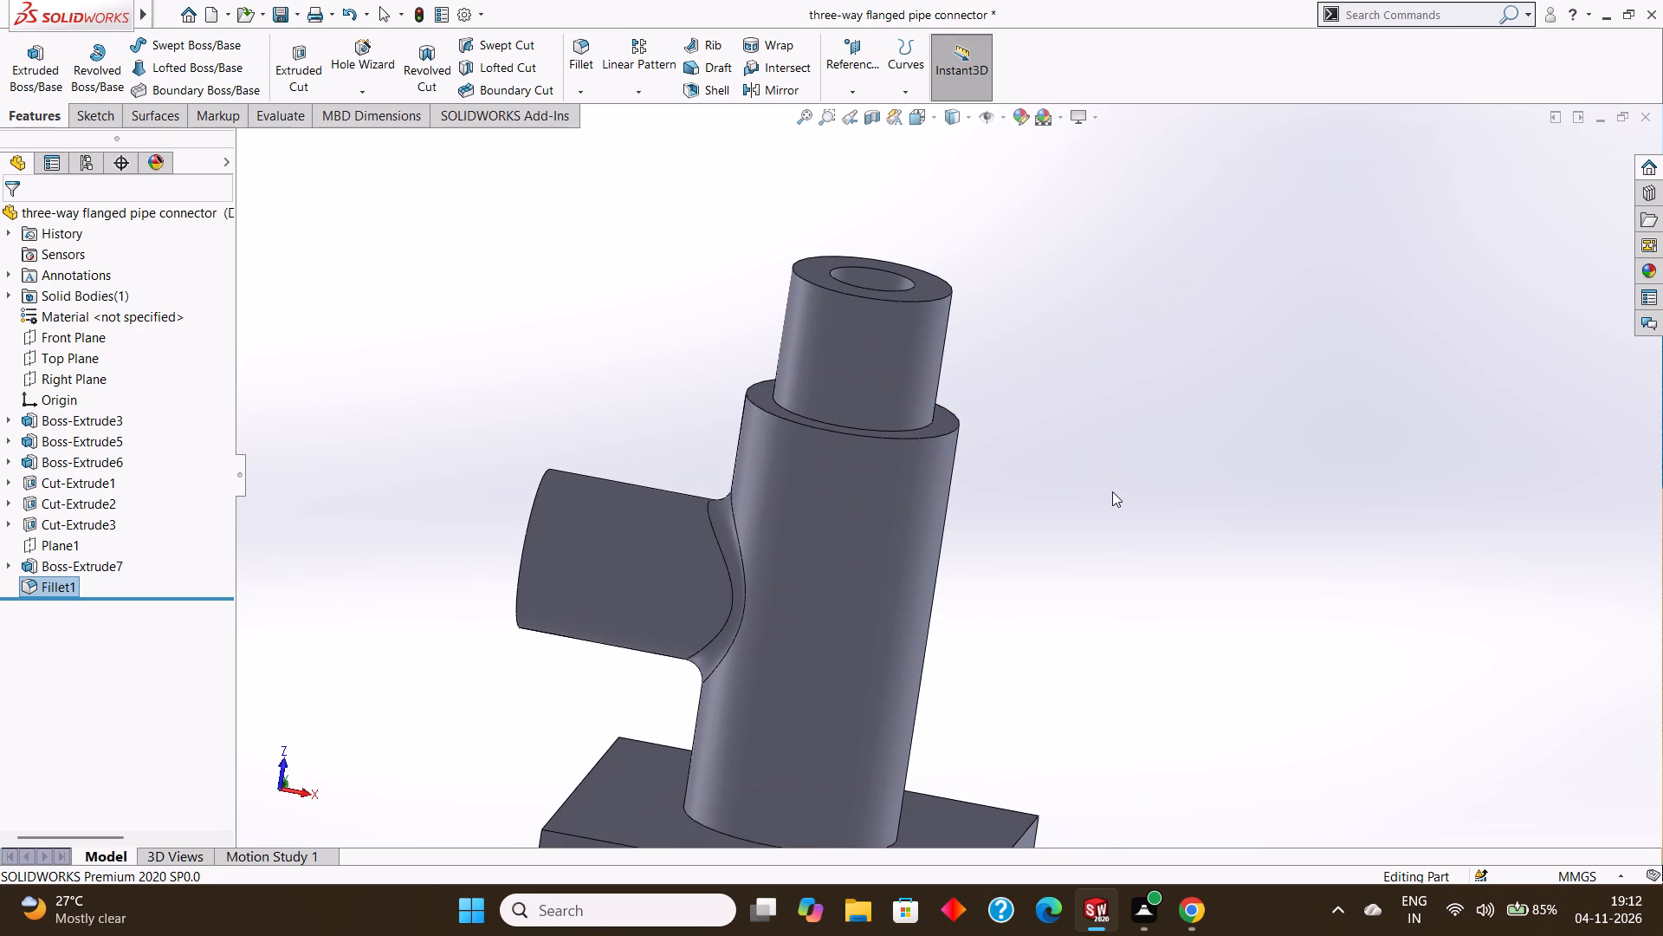
{"action": "middle_click_drag", "start_coordinate": [1111, 492], "coordinate": [1073, 434]}
{"action": "middle_click_drag", "start_coordinate": [1077, 458], "coordinate": [1040, 419]}
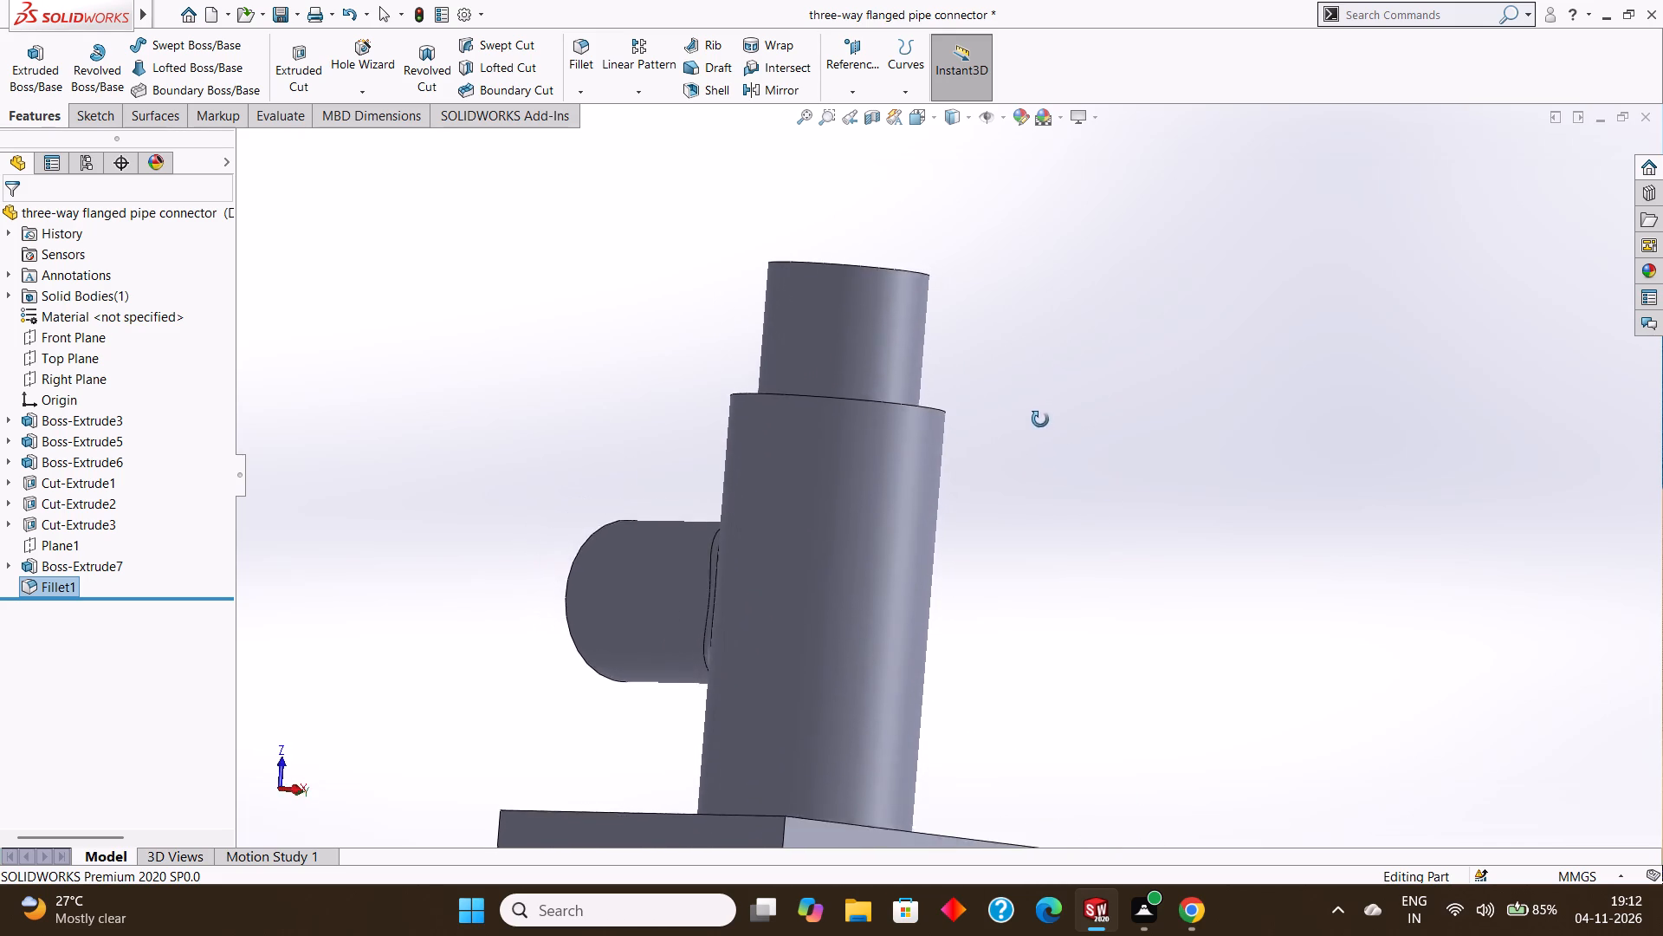
{"action": "middle_click_drag", "start_coordinate": [1040, 419], "coordinate": [1162, 465]}
{"action": "scroll", "coordinate": [1151, 465], "scroll_direction": "up", "scroll_amount": 2}
{"action": "middle_click_drag", "start_coordinate": [1149, 465], "coordinate": [1149, 465]}
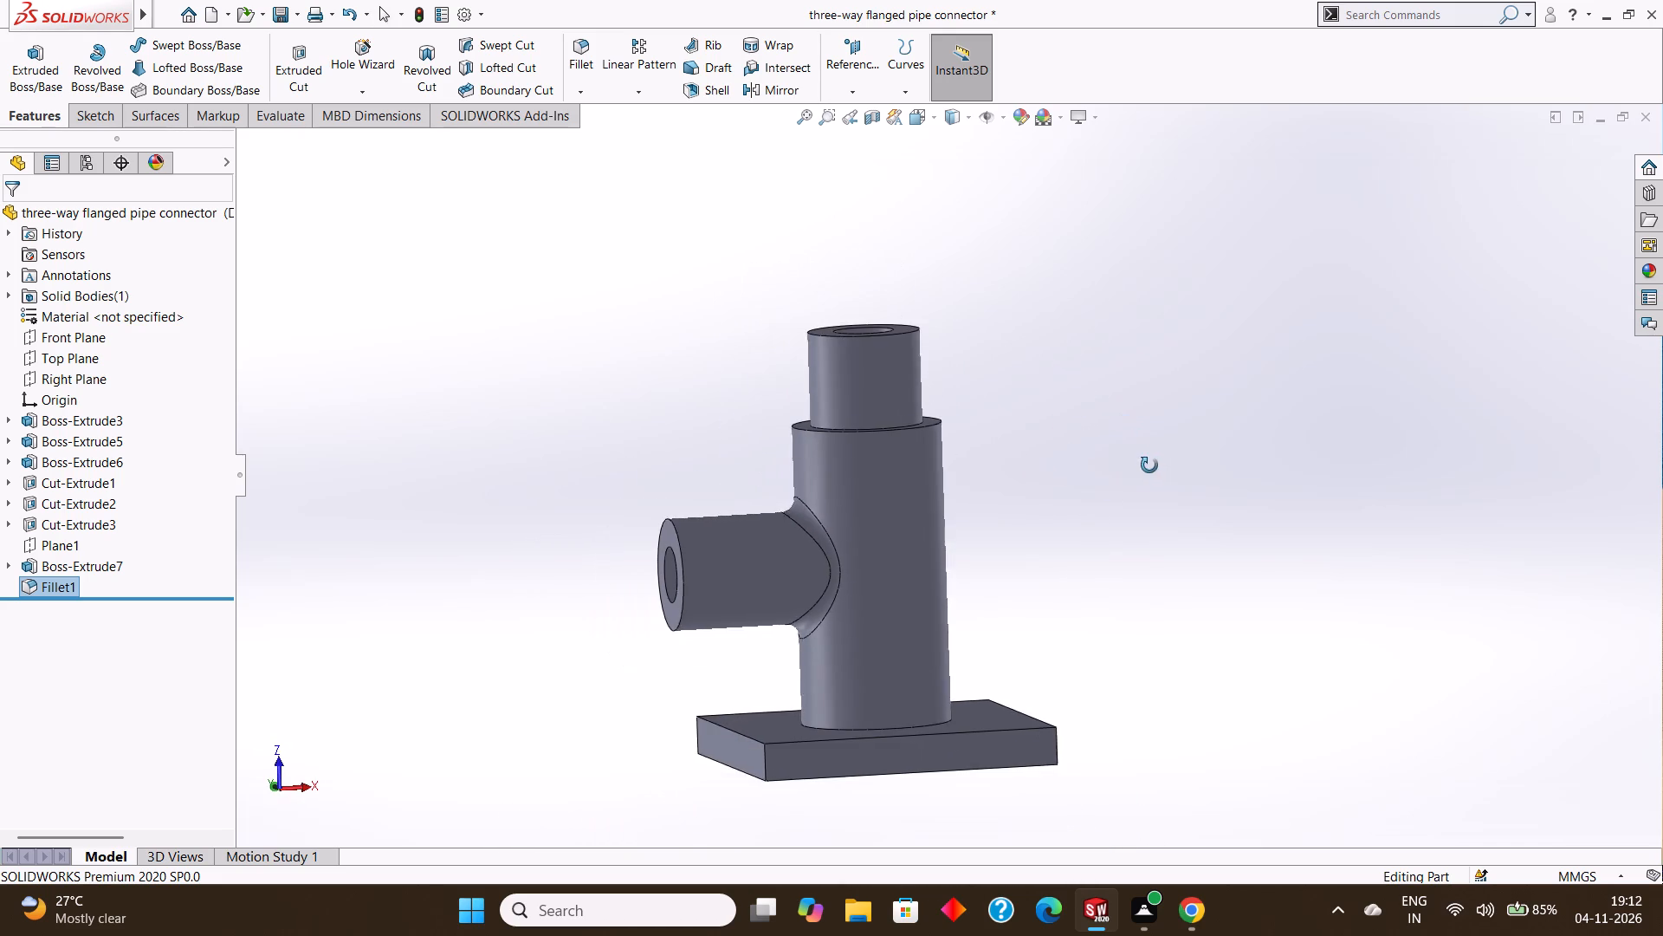
{"action": "middle_click_drag", "start_coordinate": [1149, 465], "coordinate": [1136, 510]}
{"action": "middle_click_drag", "start_coordinate": [1132, 507], "coordinate": [1122, 527]}
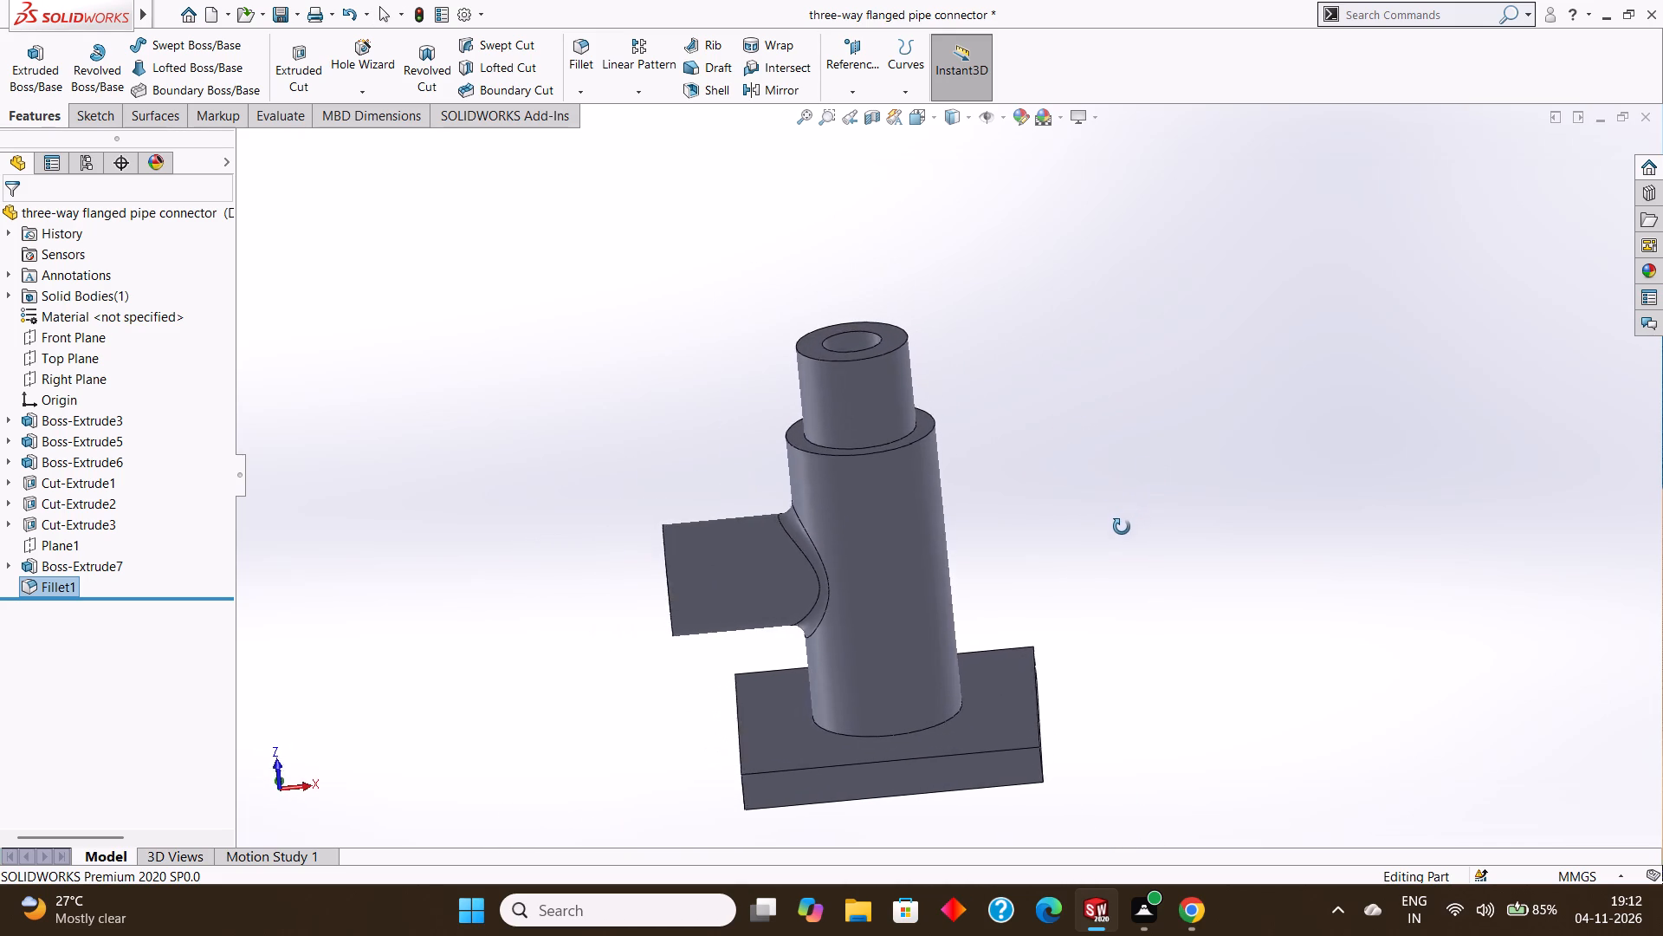
{"action": "middle_click_drag", "start_coordinate": [1122, 527], "coordinate": [1074, 533]}
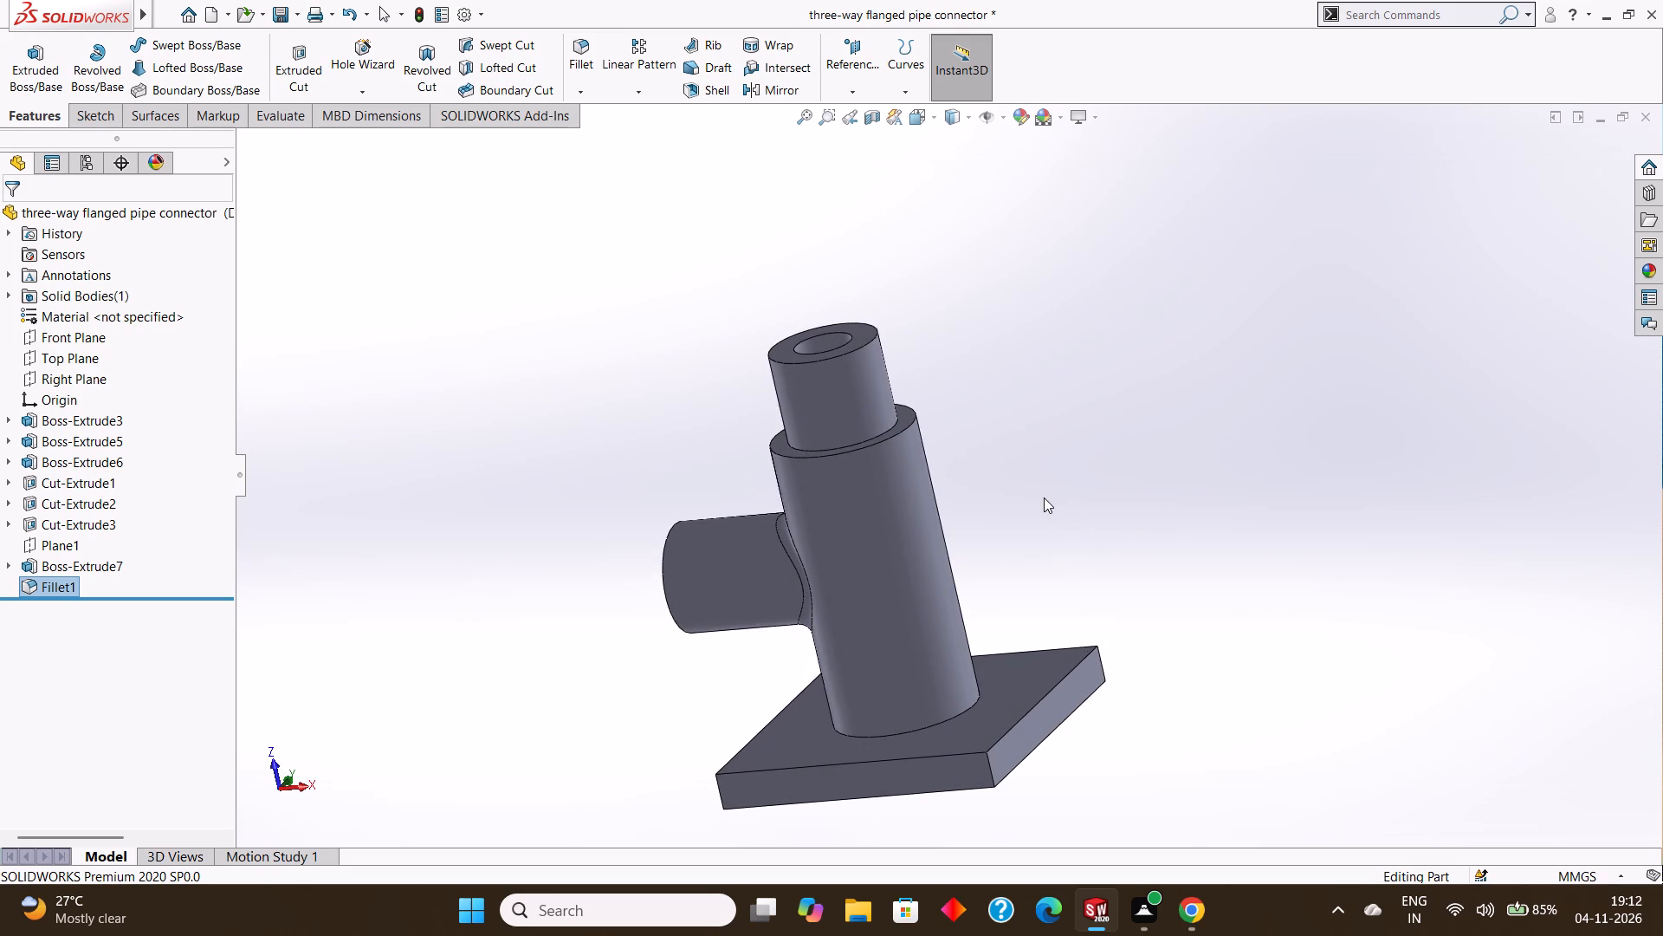
{"action": "middle_click_drag", "start_coordinate": [1044, 497], "coordinate": [1075, 543]}
{"action": "scroll", "coordinate": [1084, 515], "scroll_direction": "down", "scroll_amount": 1}
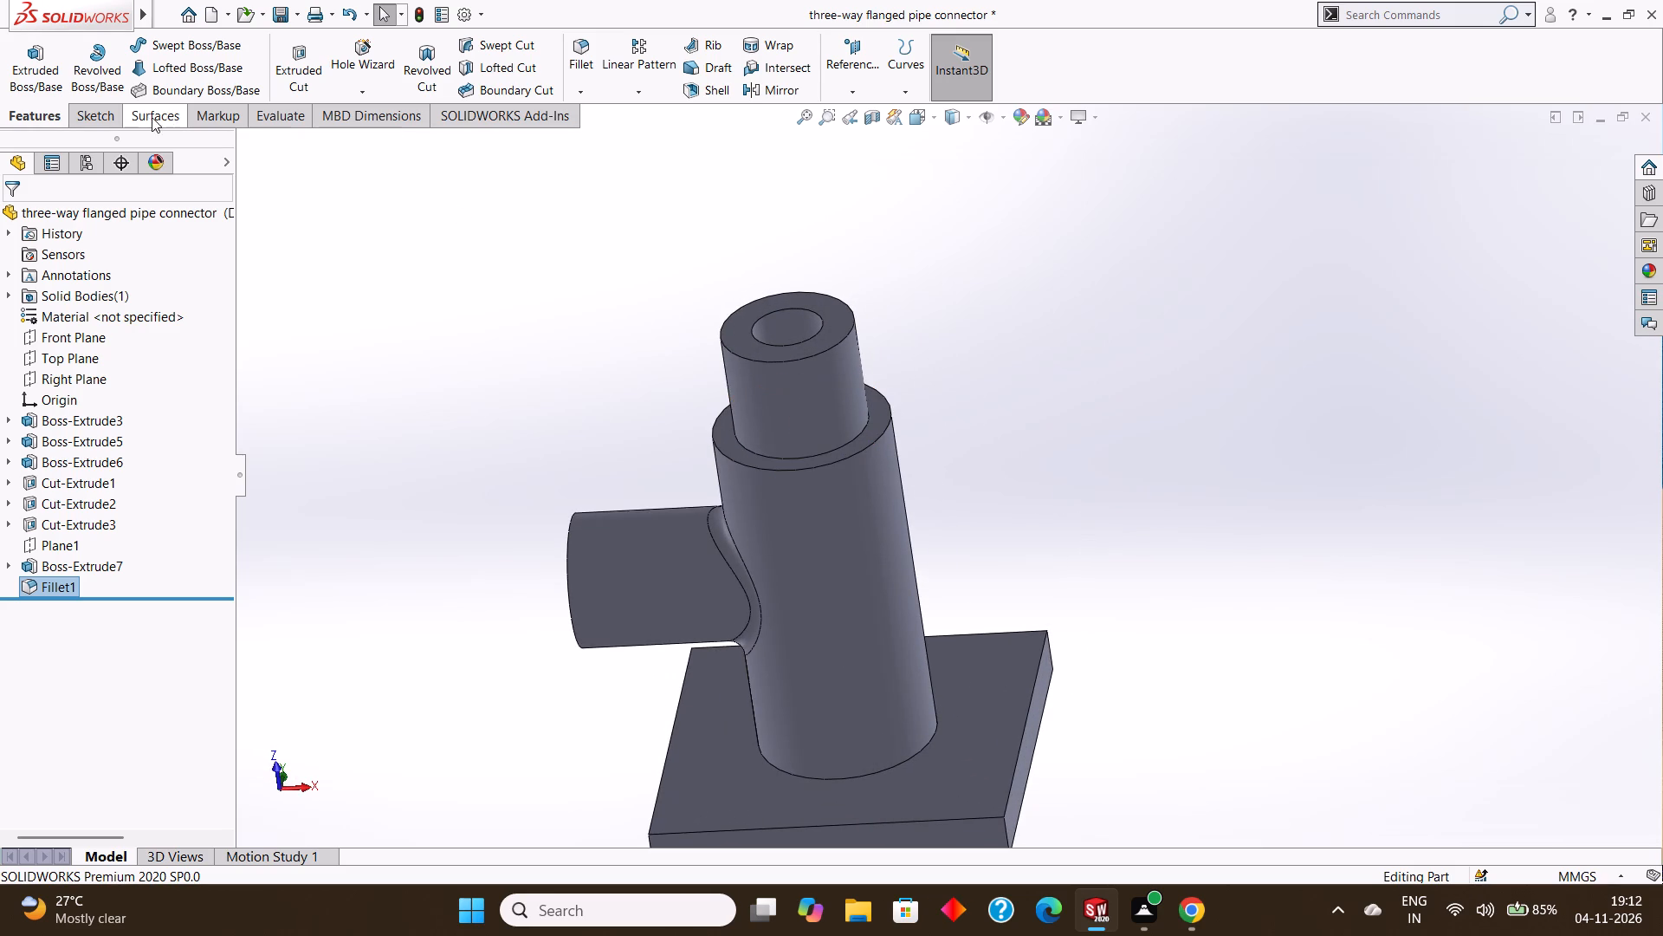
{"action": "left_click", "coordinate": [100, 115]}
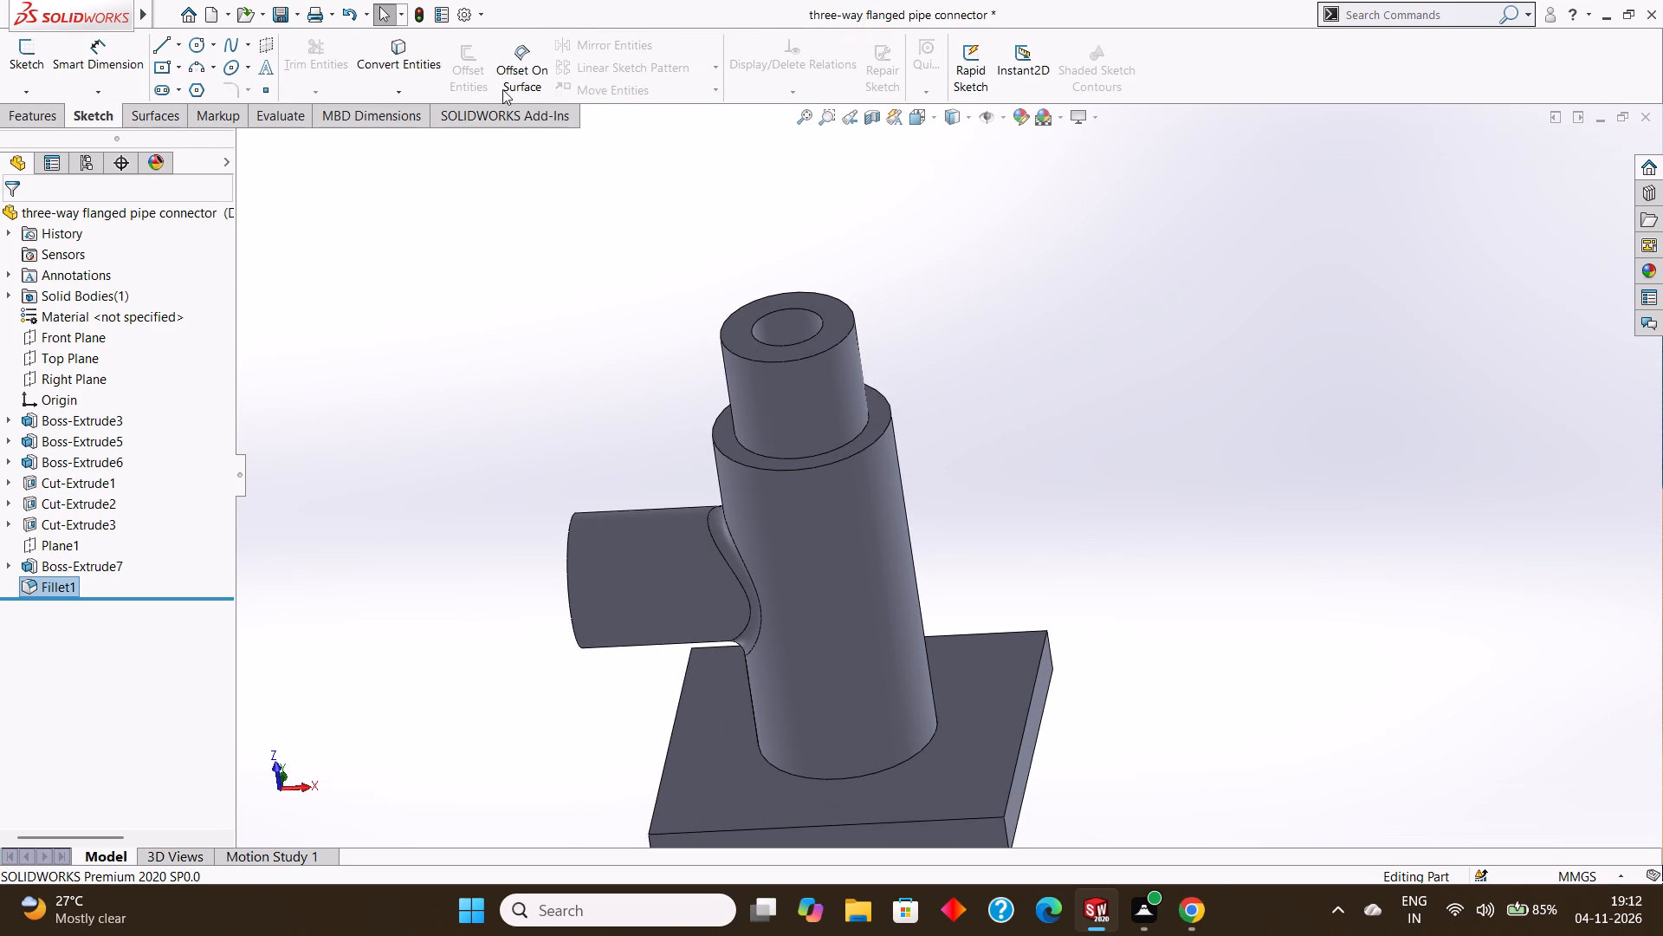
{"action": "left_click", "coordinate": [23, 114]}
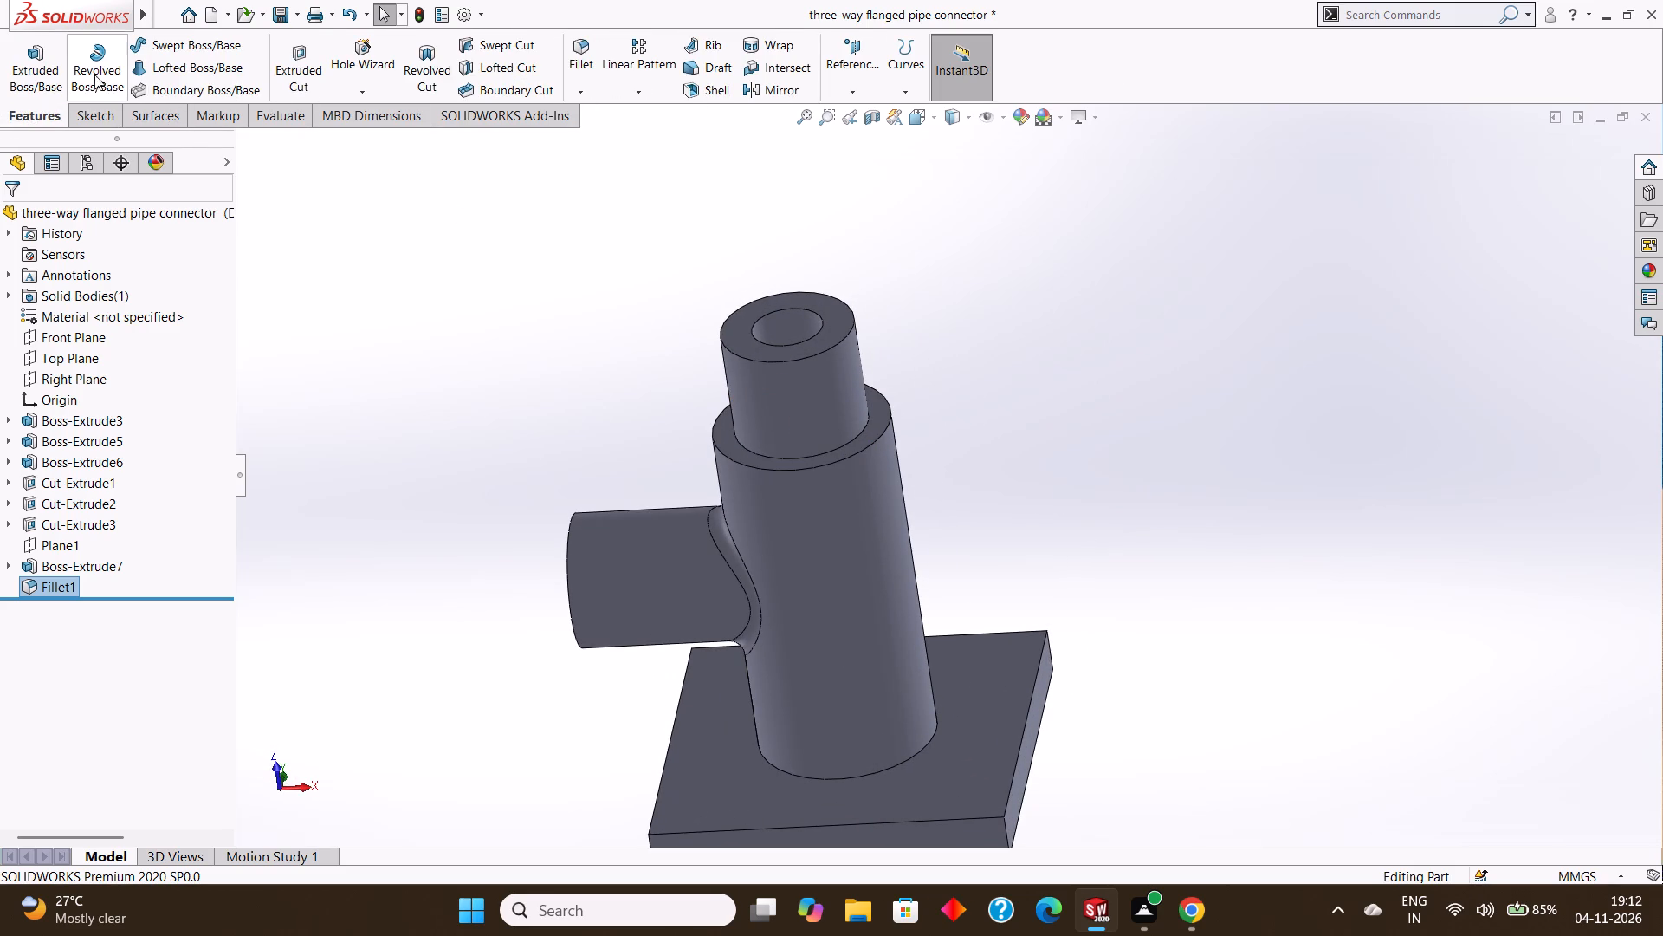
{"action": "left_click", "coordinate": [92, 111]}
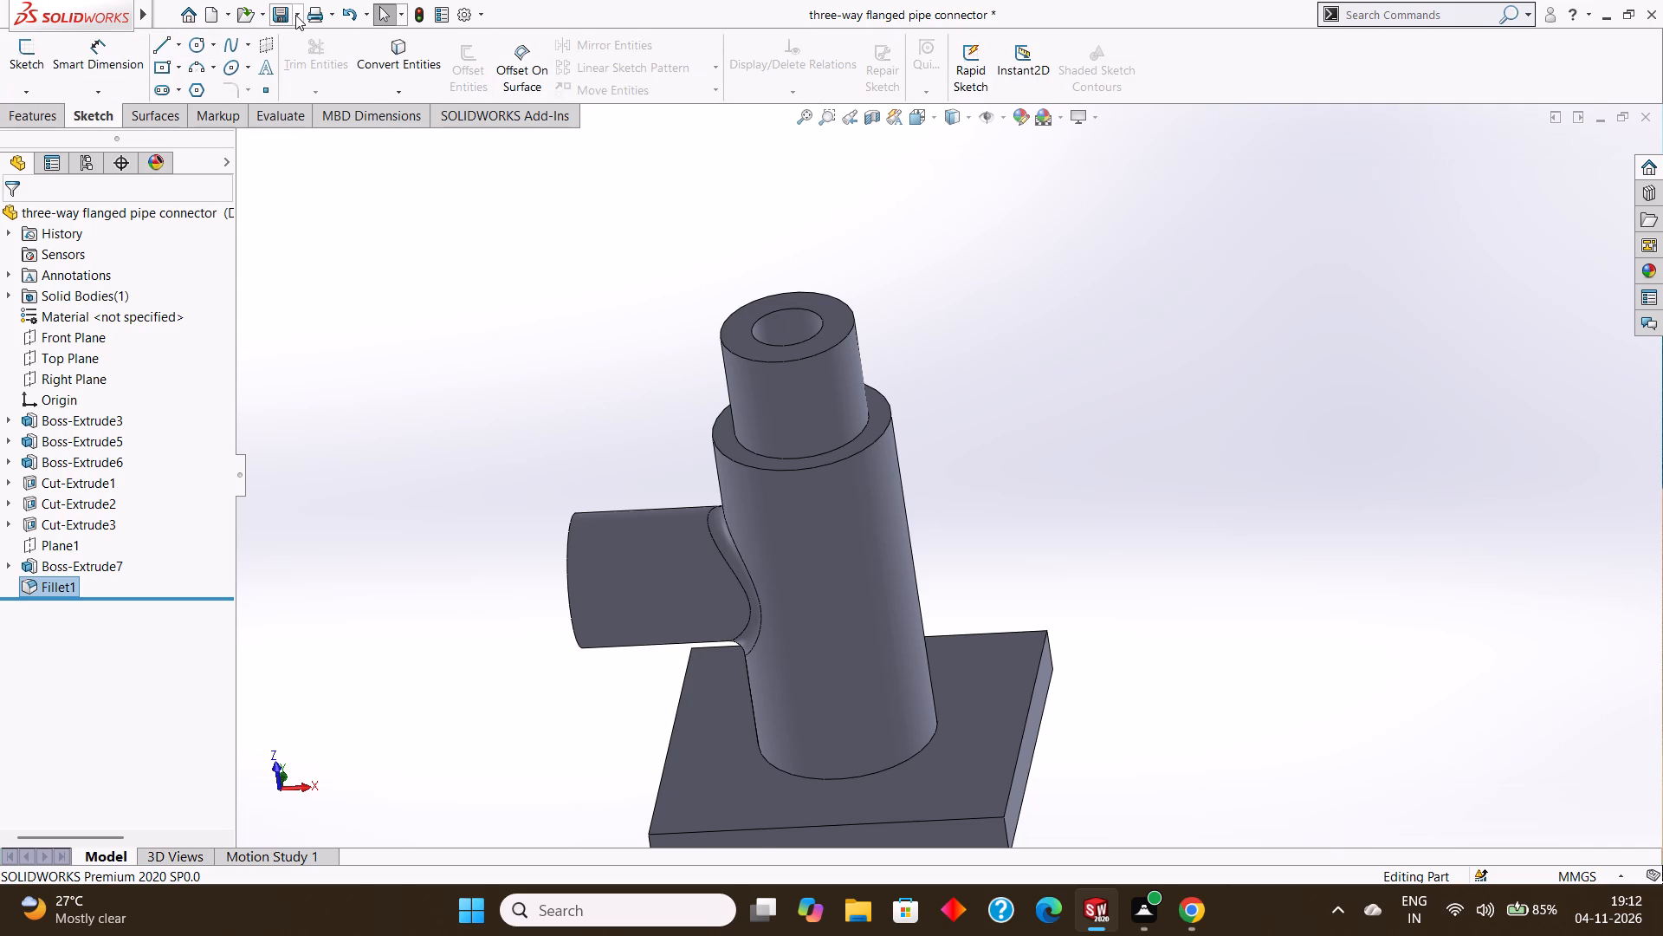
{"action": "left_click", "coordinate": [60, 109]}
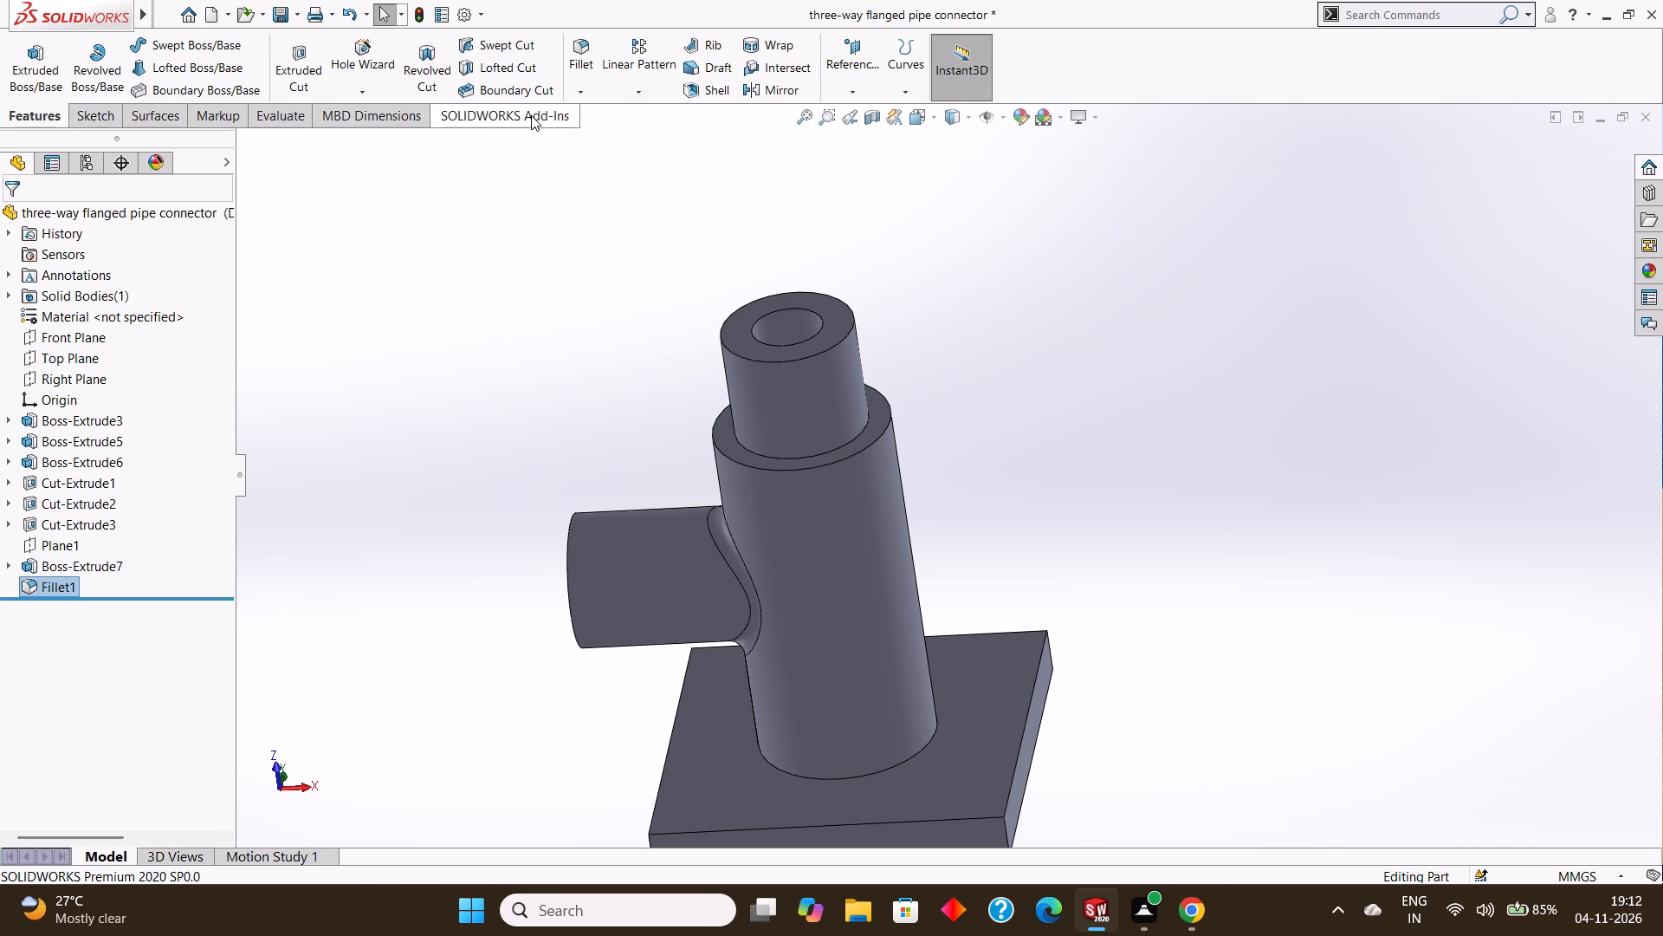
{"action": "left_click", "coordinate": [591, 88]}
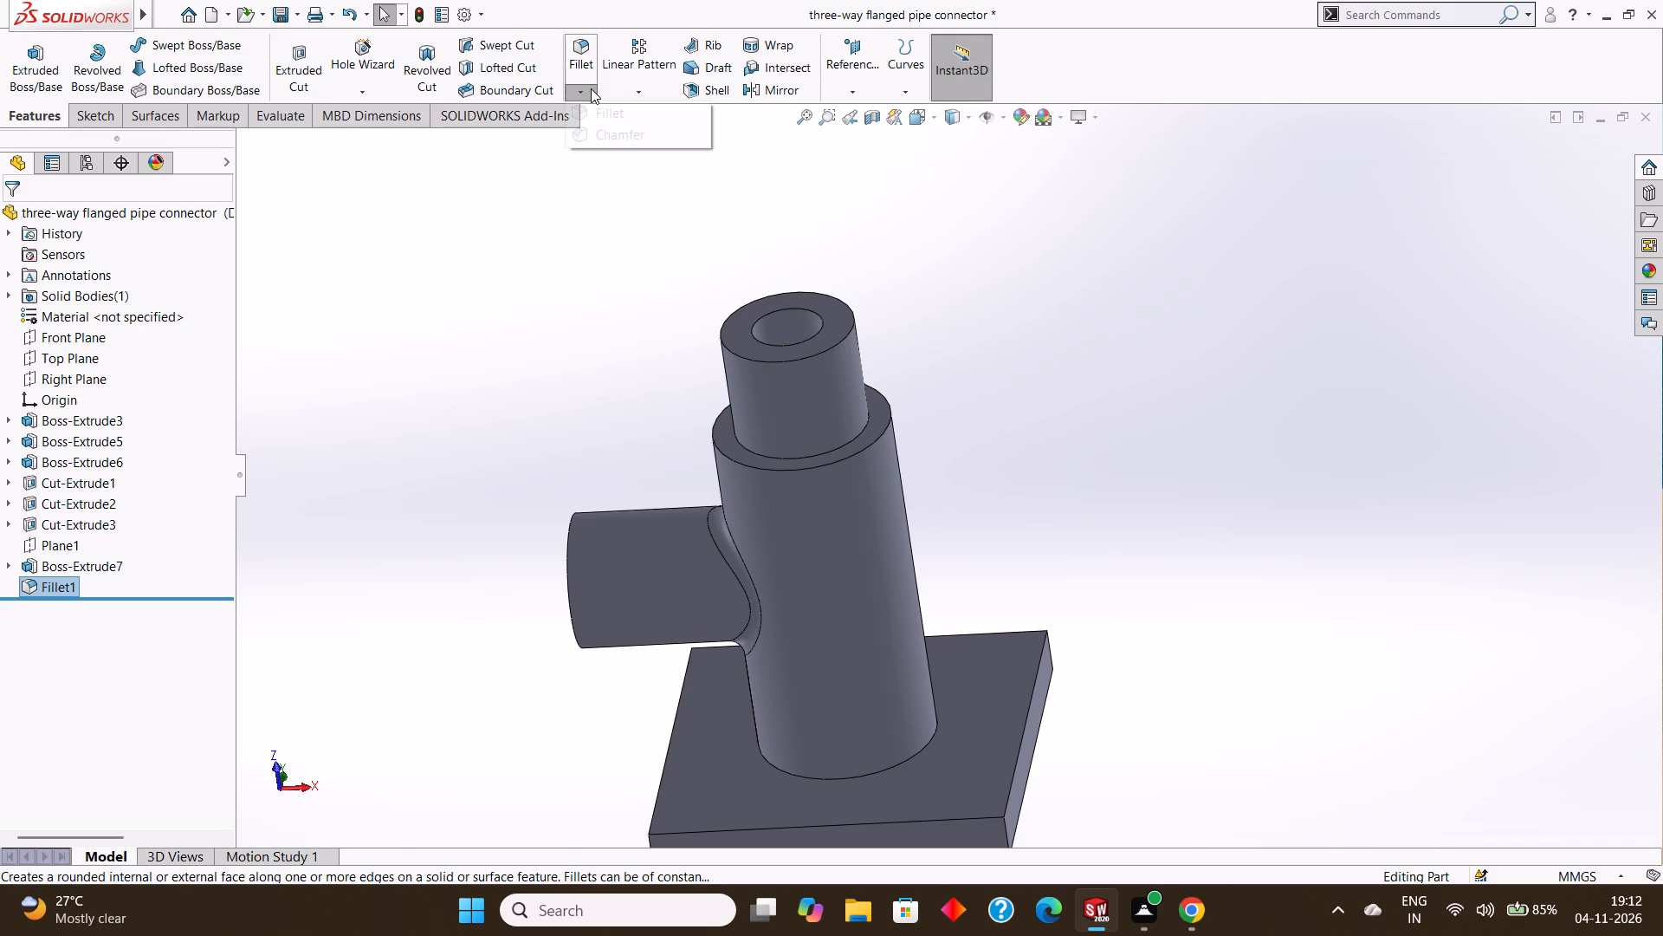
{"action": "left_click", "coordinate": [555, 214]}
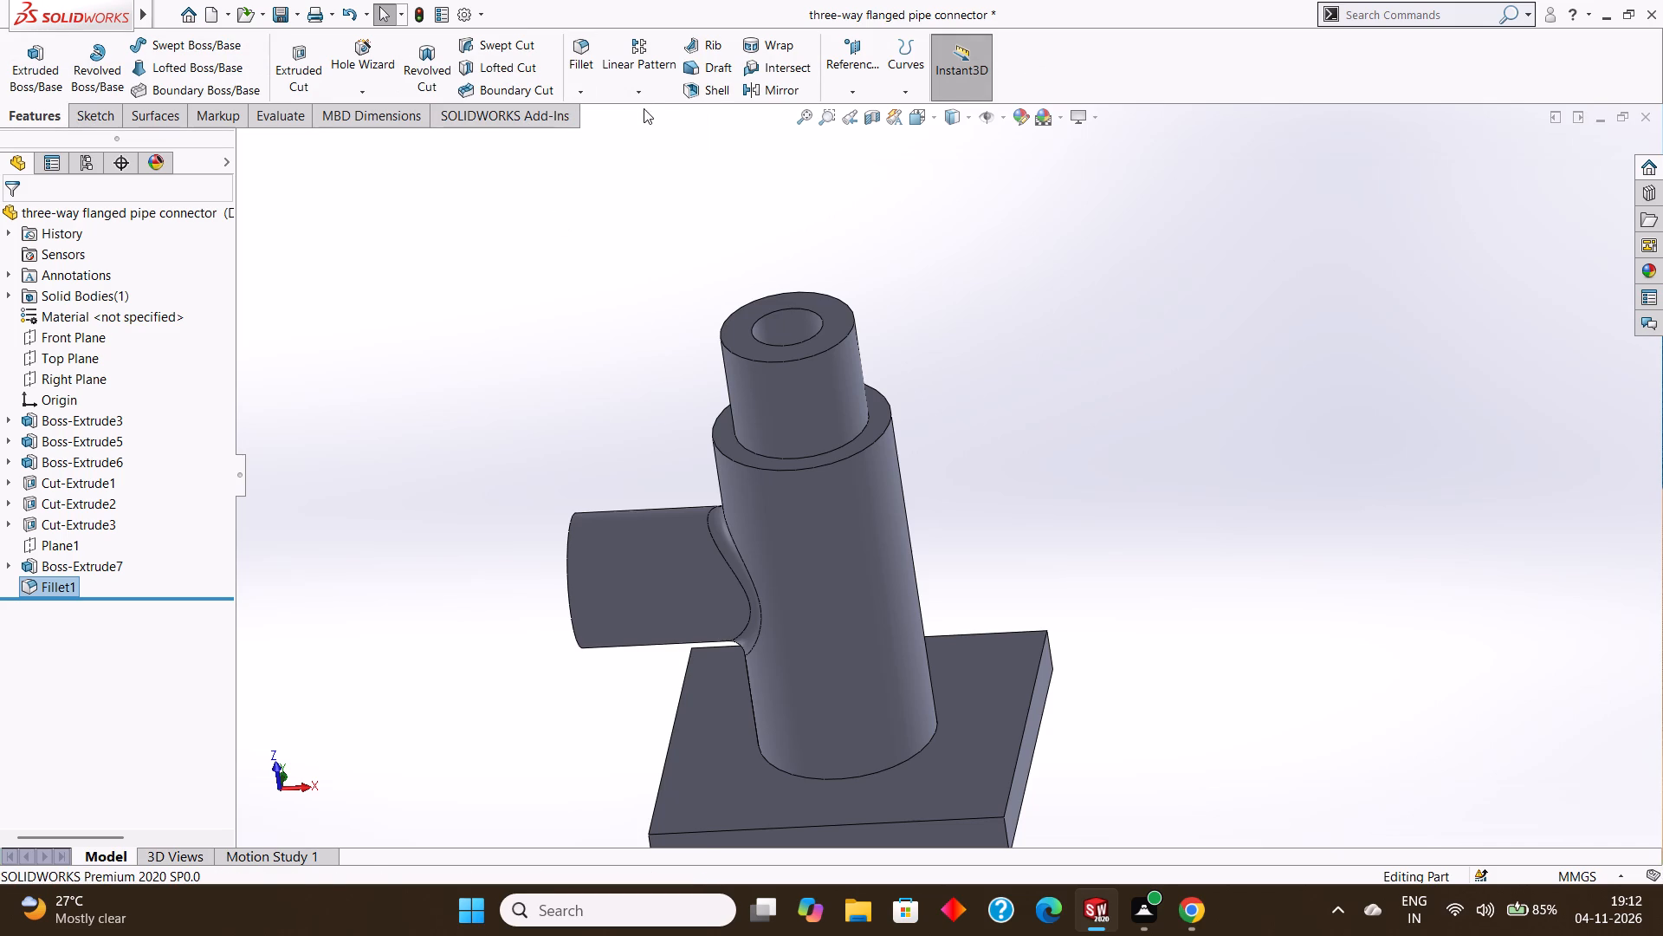
Start a reference plane parallel to the Right Plane with an offset distance of 30 mm.
{"action": "left_click", "coordinate": [859, 89]}
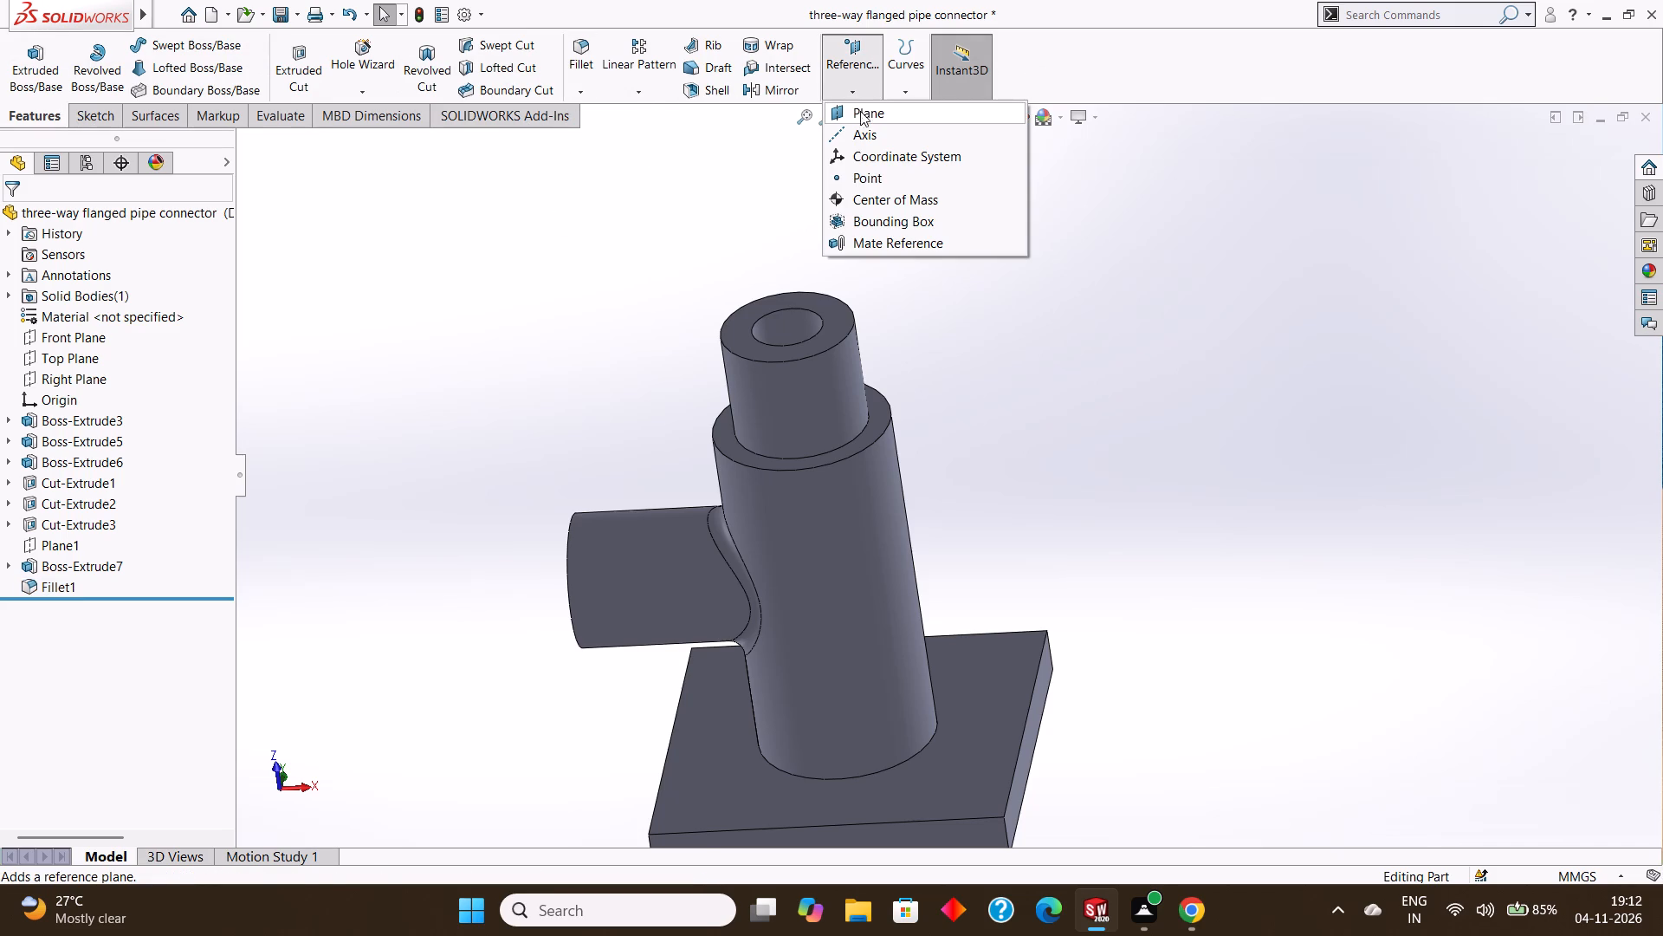
{"action": "left_click", "coordinate": [863, 113]}
{"action": "middle_click_drag", "start_coordinate": [866, 188], "coordinate": [887, 206]}
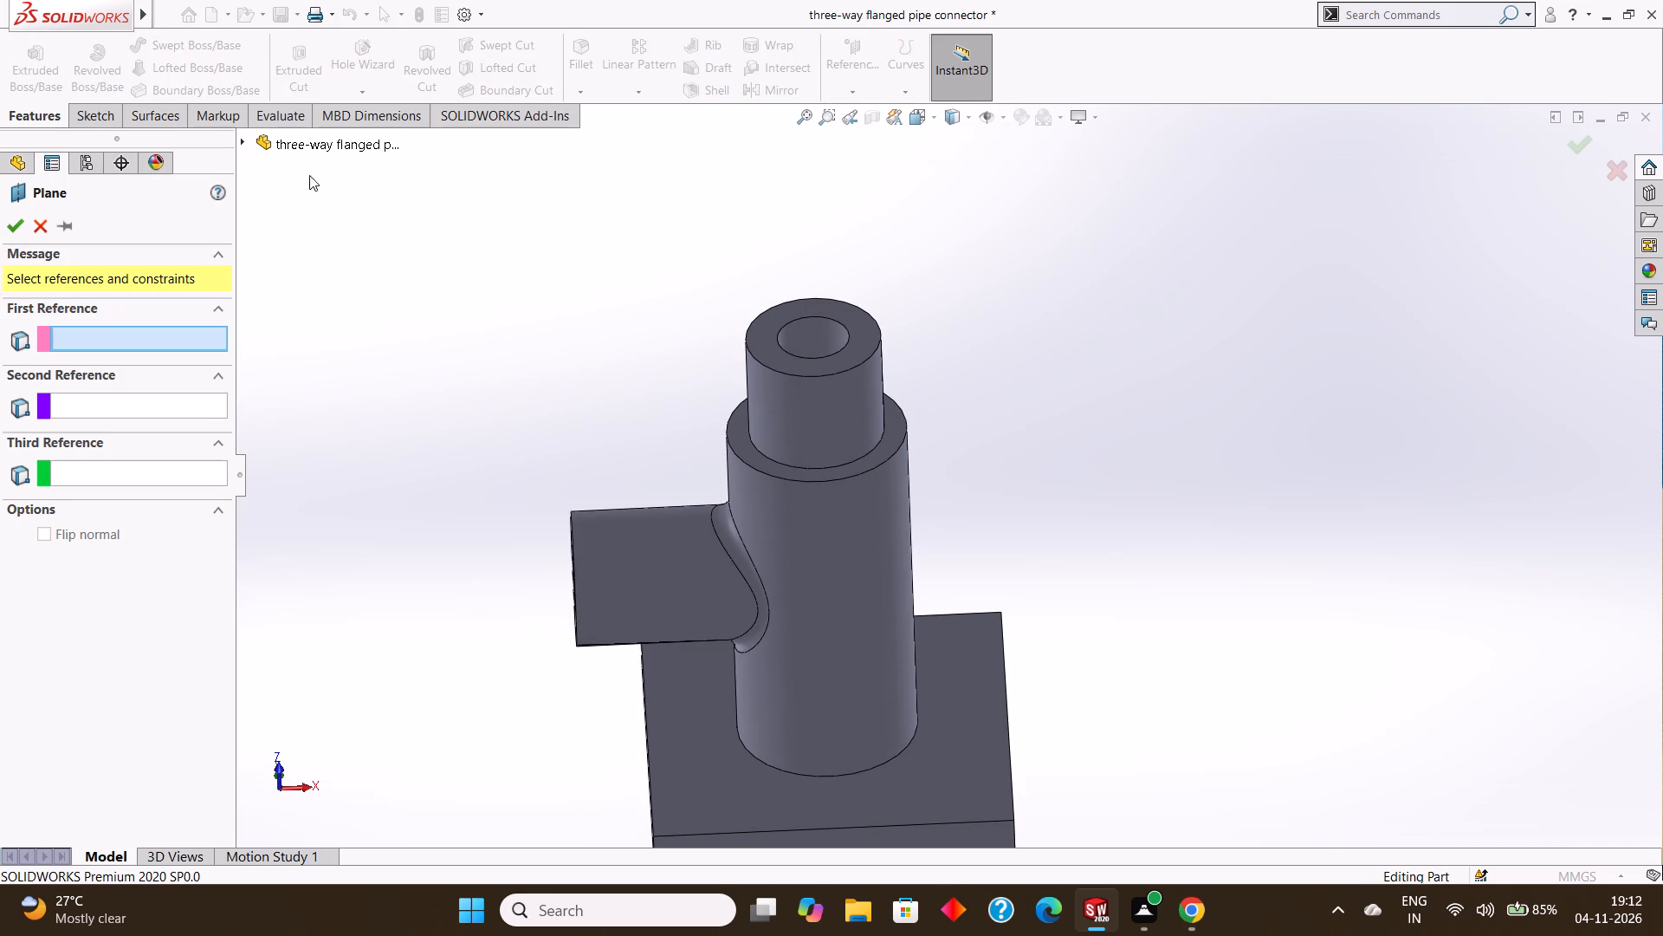
{"action": "left_click", "coordinate": [247, 140]}
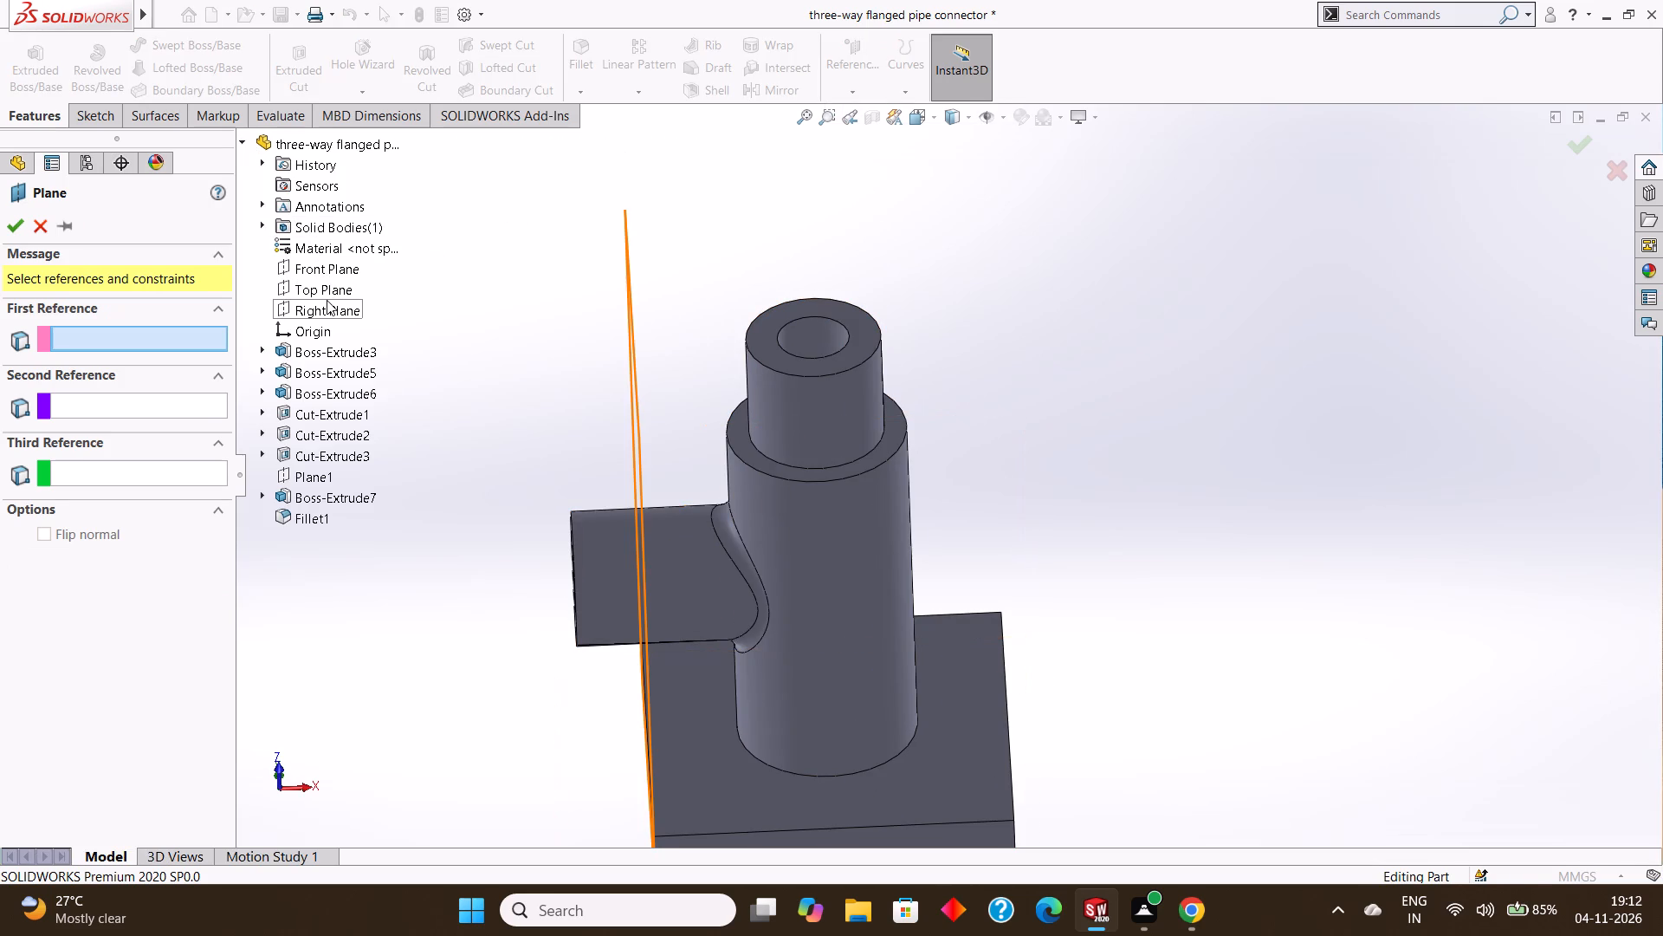
{"action": "left_click", "coordinate": [327, 300]}
{"action": "middle_click_drag", "start_coordinate": [1105, 291], "coordinate": [1106, 224]}
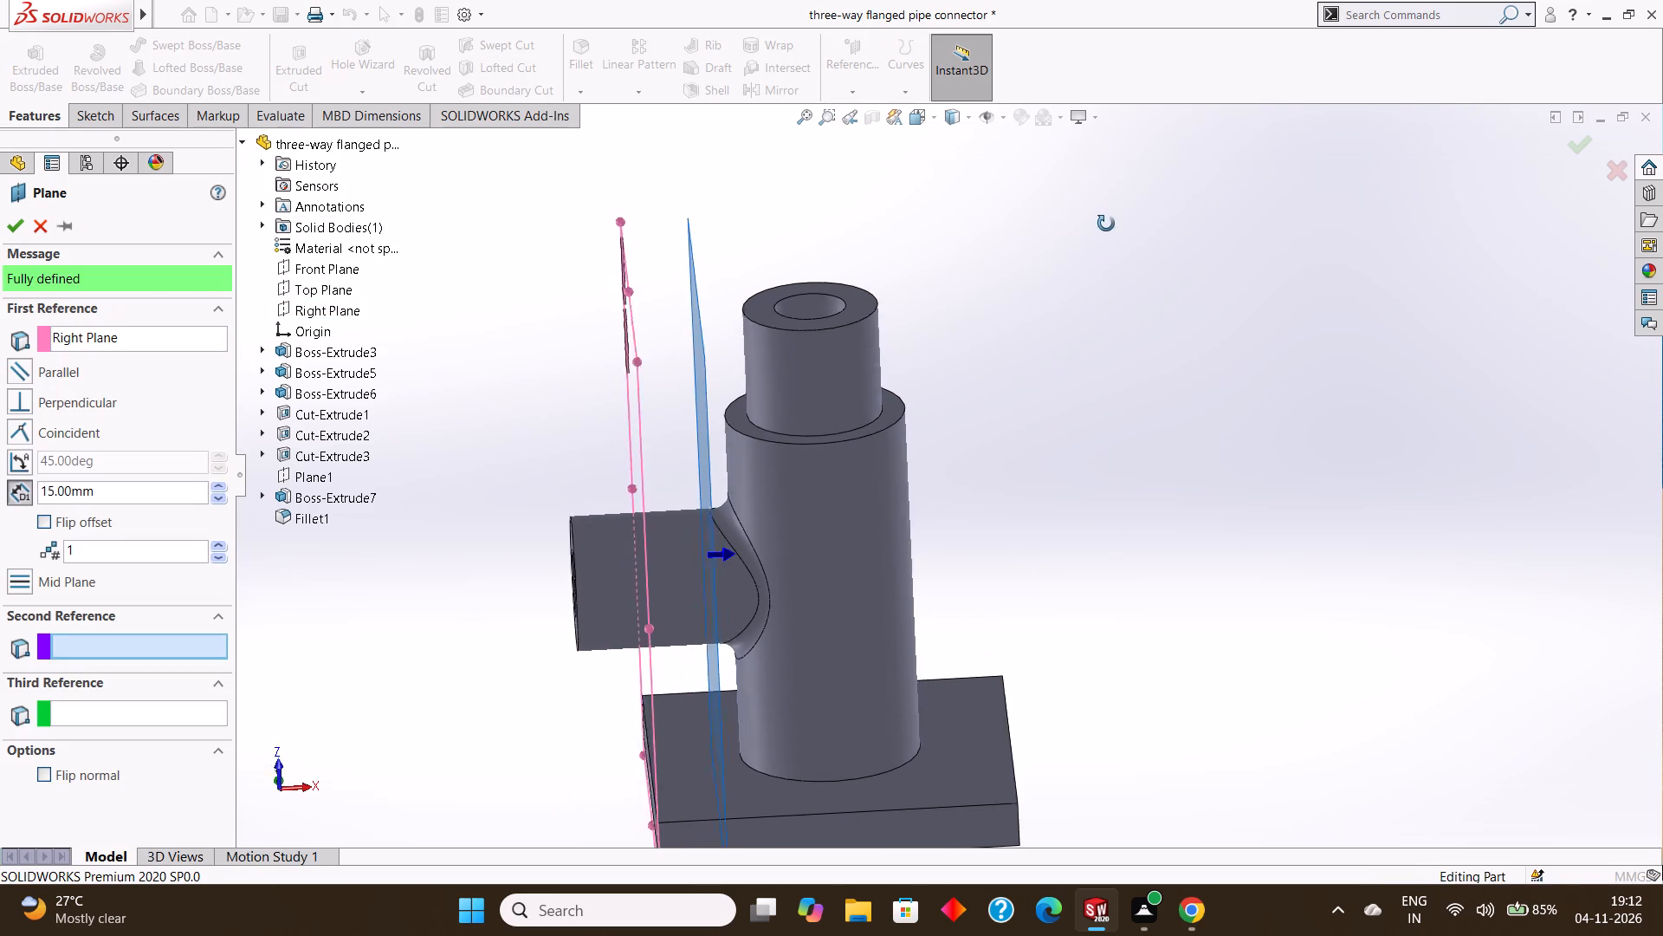
{"action": "middle_click_drag", "start_coordinate": [1106, 224], "coordinate": [1110, 223]}
{"action": "middle_click_drag", "start_coordinate": [1164, 258], "coordinate": [1157, 289]}
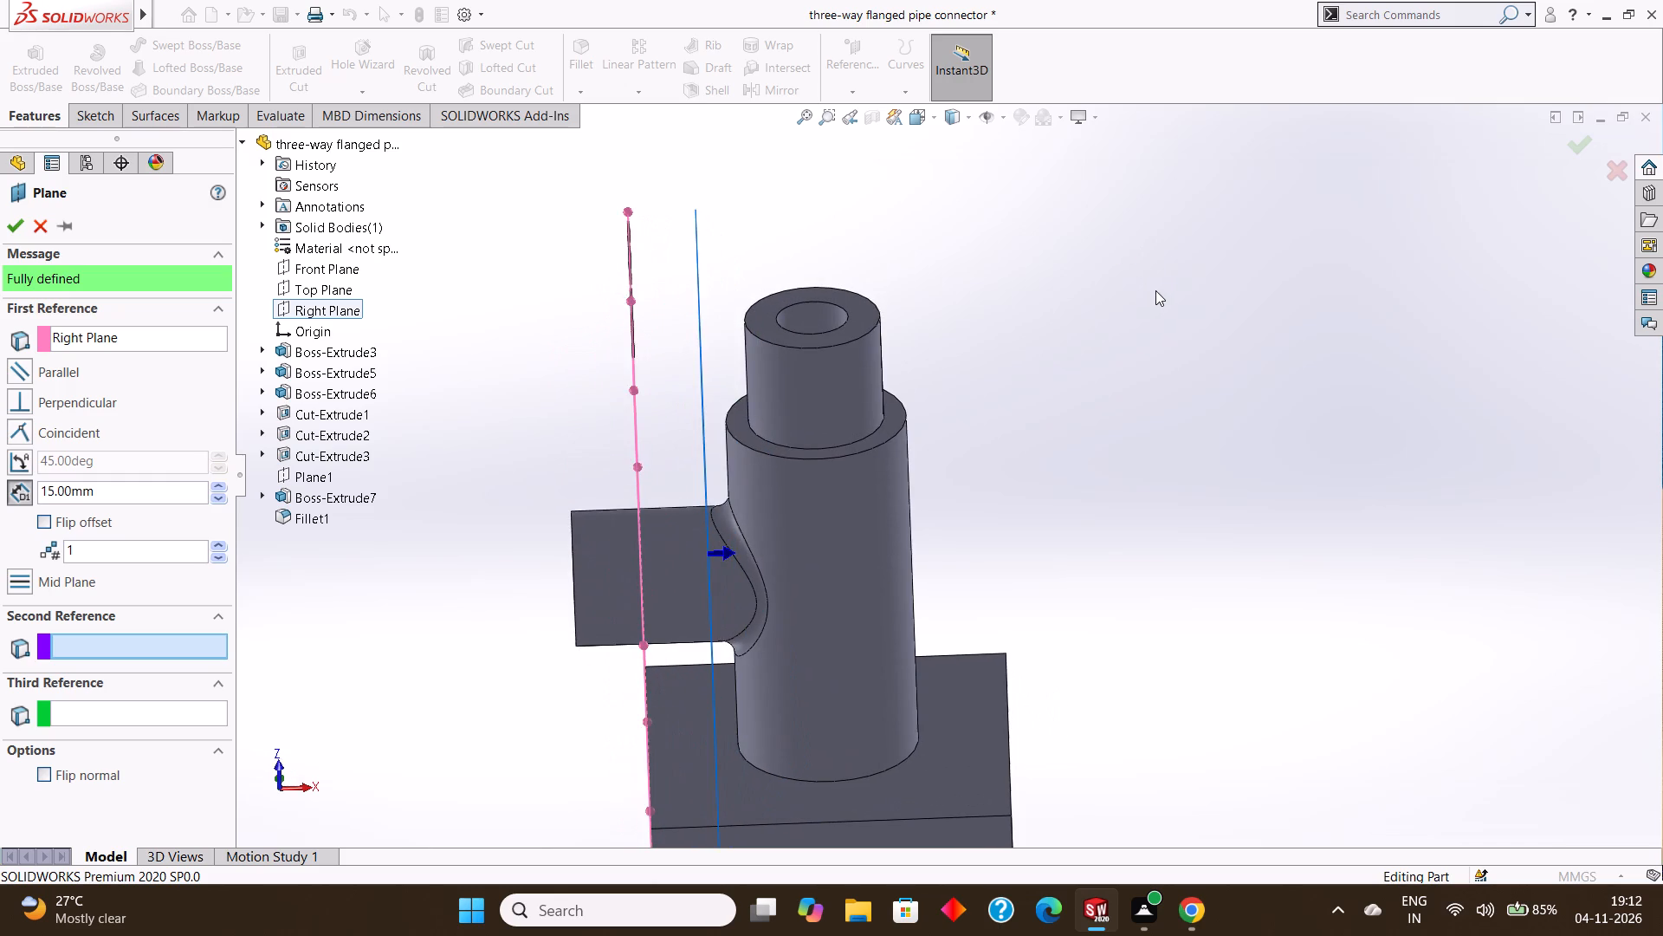
{"action": "middle_click", "coordinate": [1153, 289]}
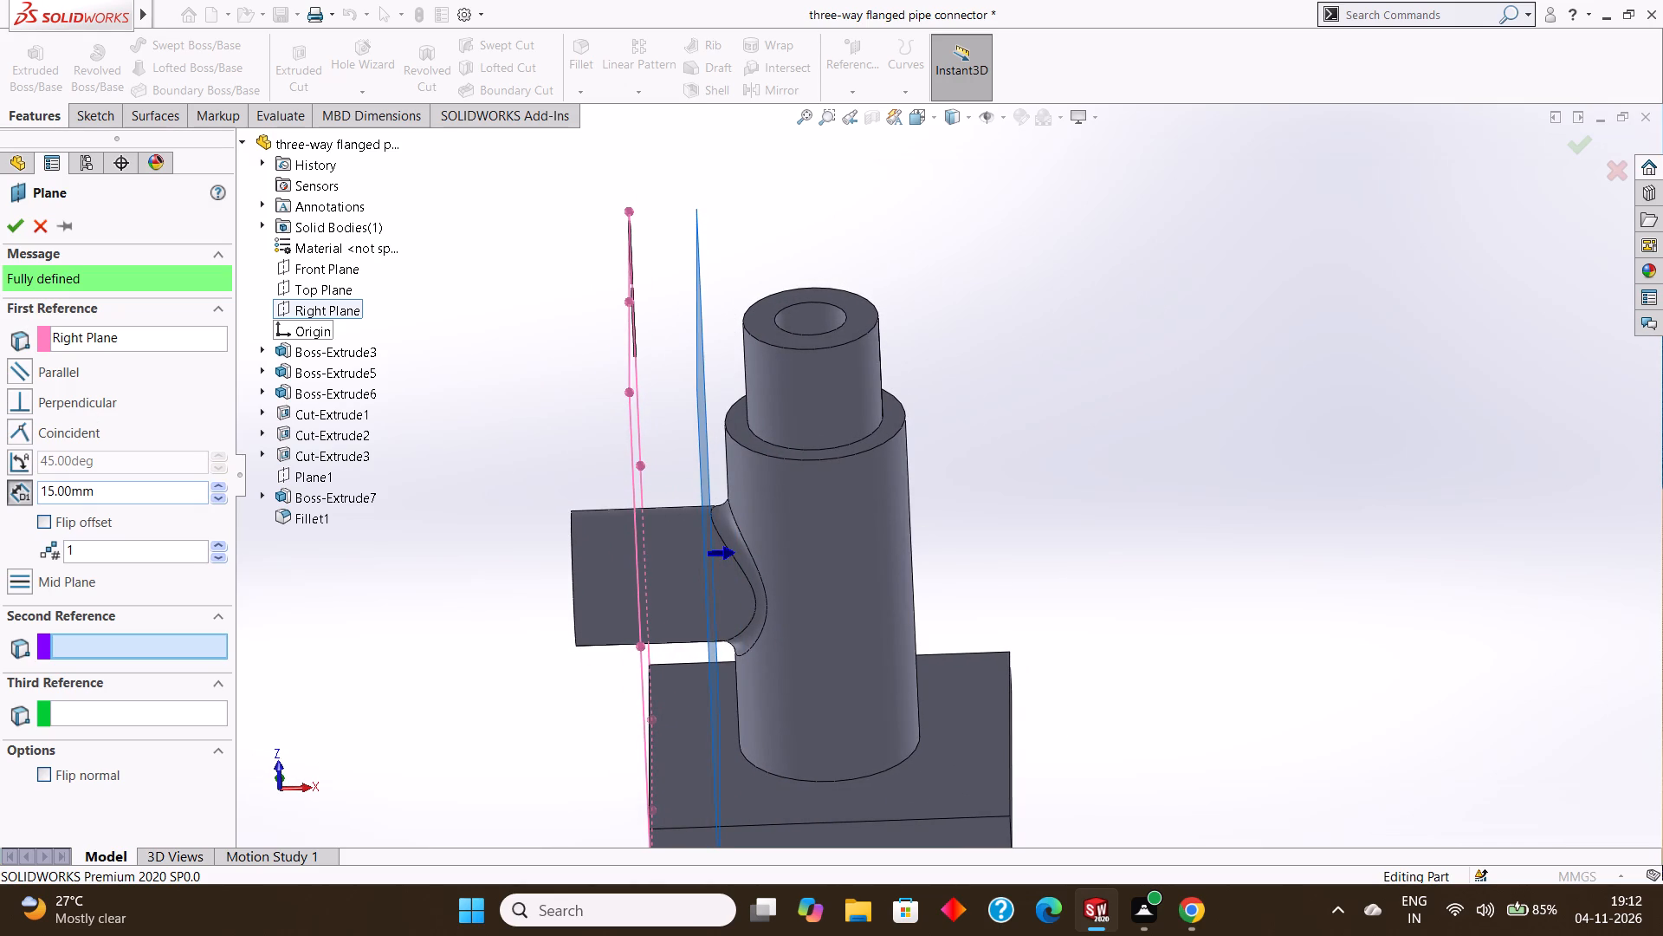
{"action": "left_click", "coordinate": [103, 494]}
{"action": "left_click_drag", "start_coordinate": [165, 495], "coordinate": [14, 486]}
{"action": "type", "text": "30"}
{"action": "key", "text": "Return"}
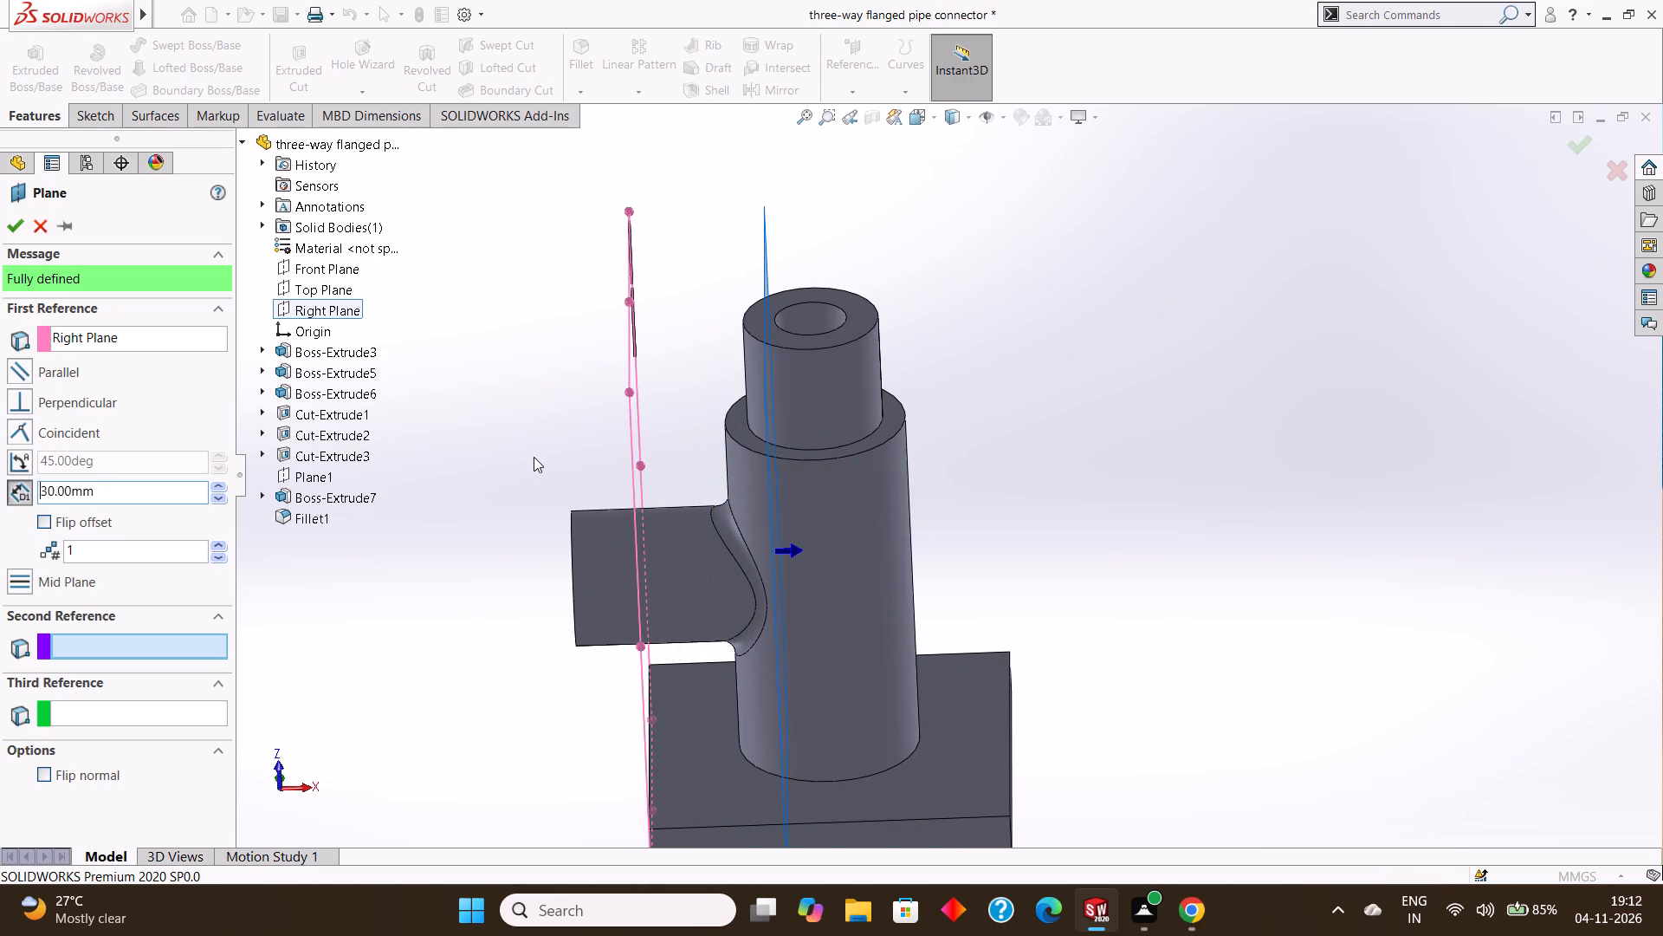
{"action": "scroll", "coordinate": [534, 457], "scroll_direction": "up", "scroll_amount": 2}
{"action": "middle_click_drag", "start_coordinate": [734, 454], "coordinate": [732, 404]}
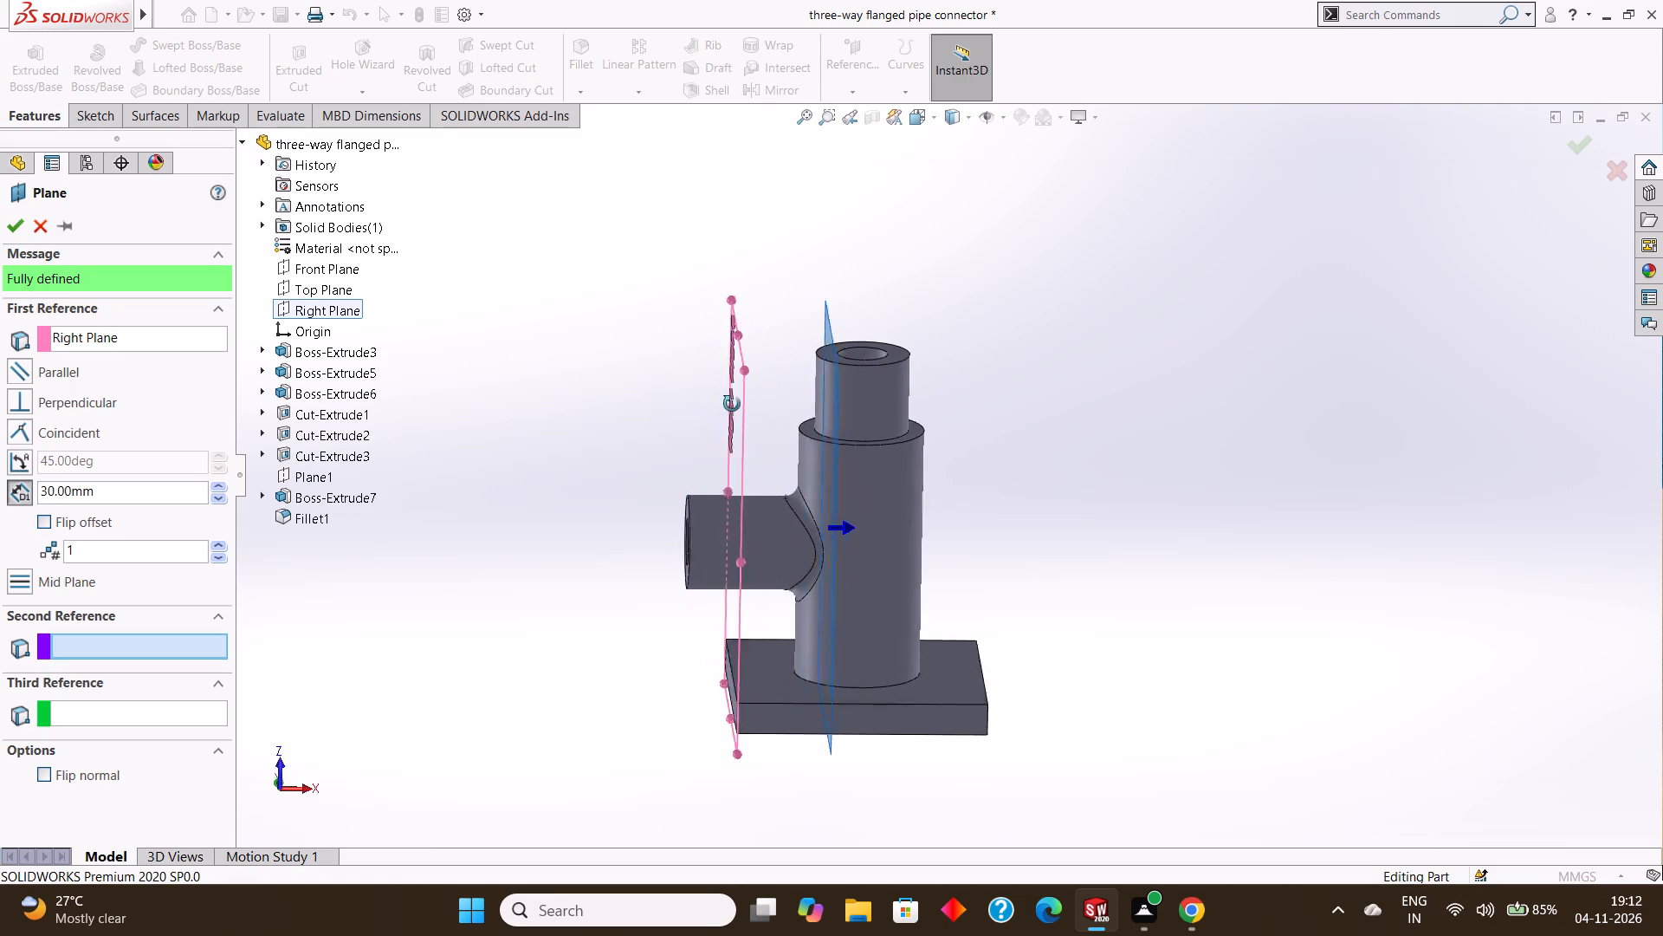
{"action": "middle_click_drag", "start_coordinate": [732, 404], "coordinate": [721, 434]}
{"action": "middle_click_drag", "start_coordinate": [762, 405], "coordinate": [770, 412]}
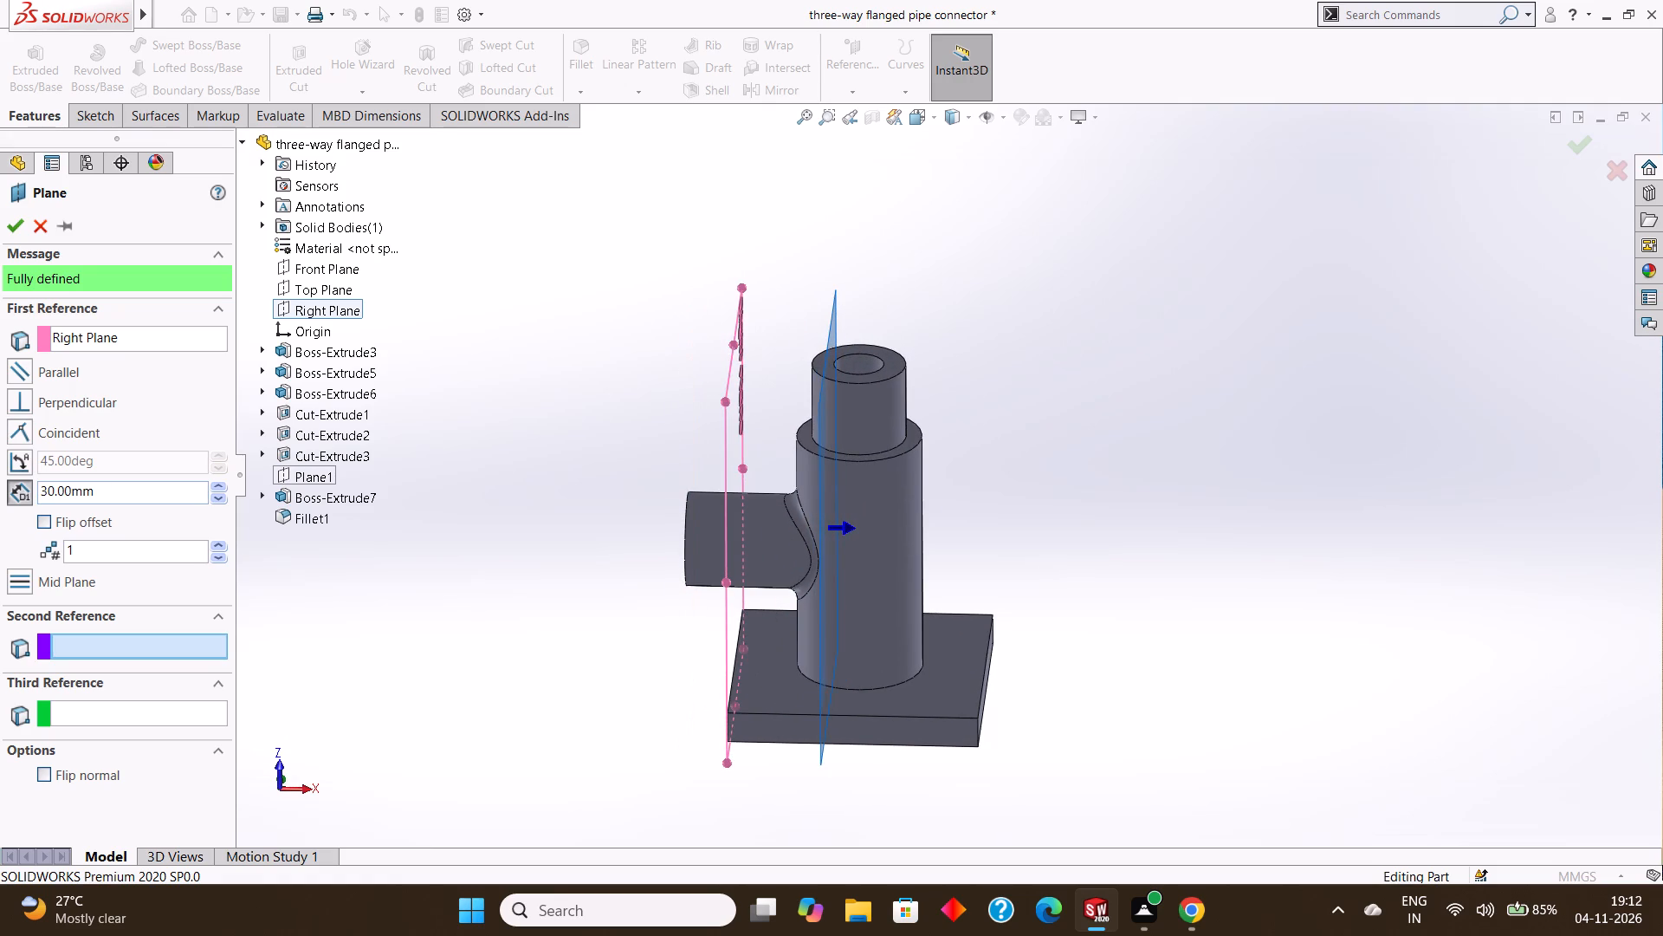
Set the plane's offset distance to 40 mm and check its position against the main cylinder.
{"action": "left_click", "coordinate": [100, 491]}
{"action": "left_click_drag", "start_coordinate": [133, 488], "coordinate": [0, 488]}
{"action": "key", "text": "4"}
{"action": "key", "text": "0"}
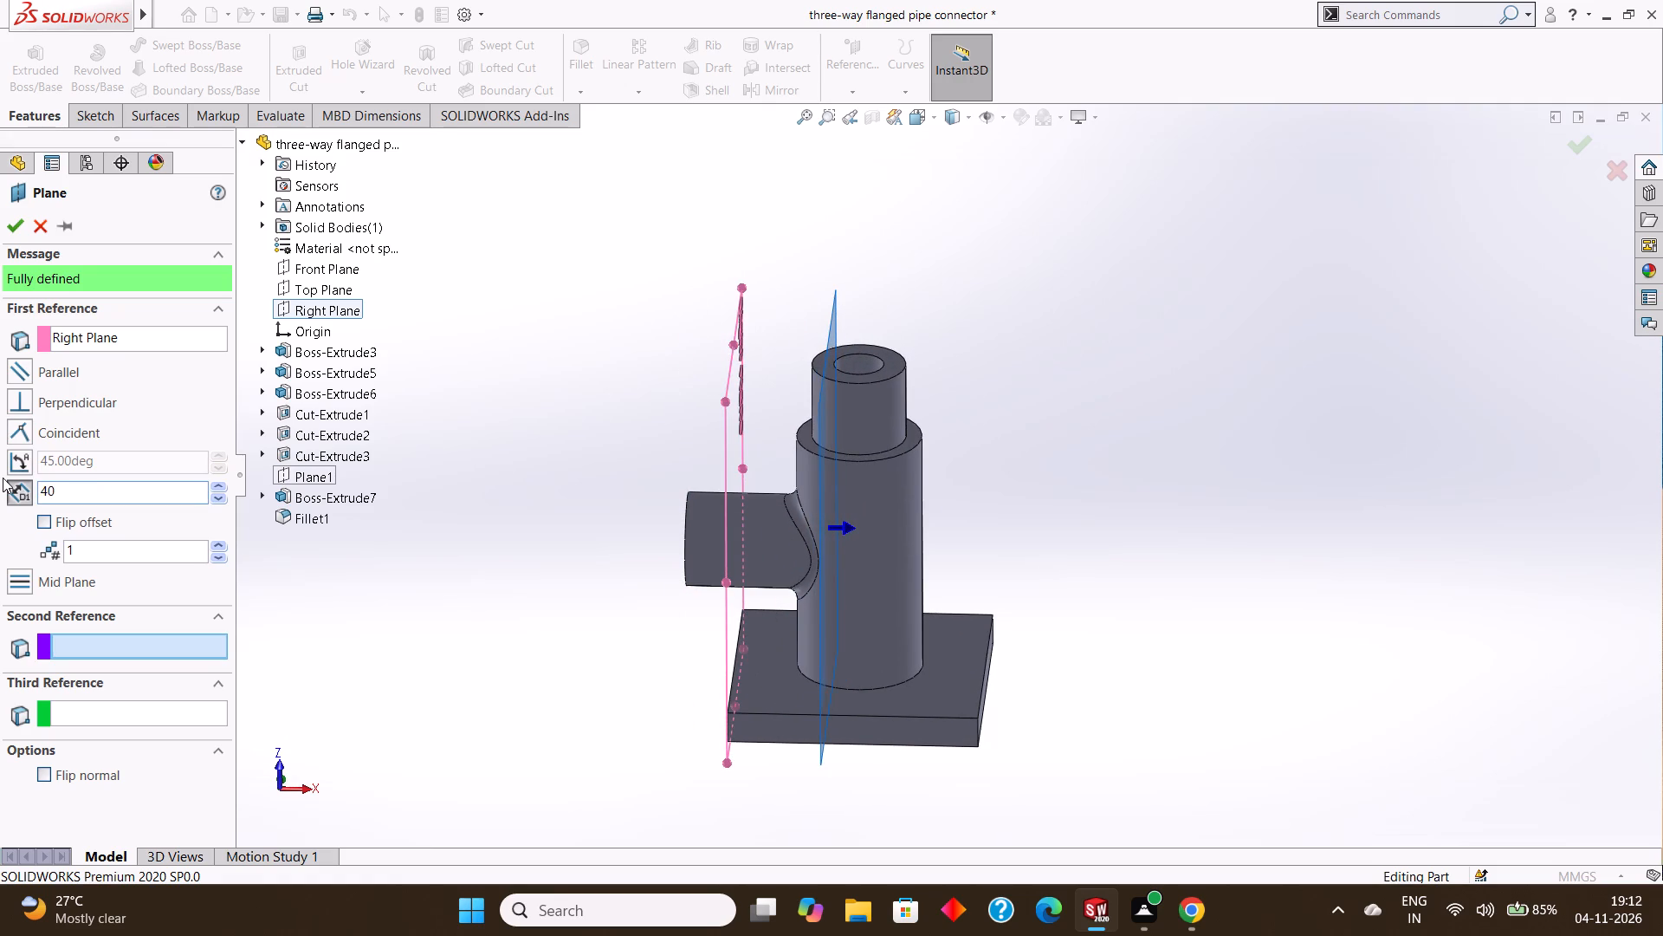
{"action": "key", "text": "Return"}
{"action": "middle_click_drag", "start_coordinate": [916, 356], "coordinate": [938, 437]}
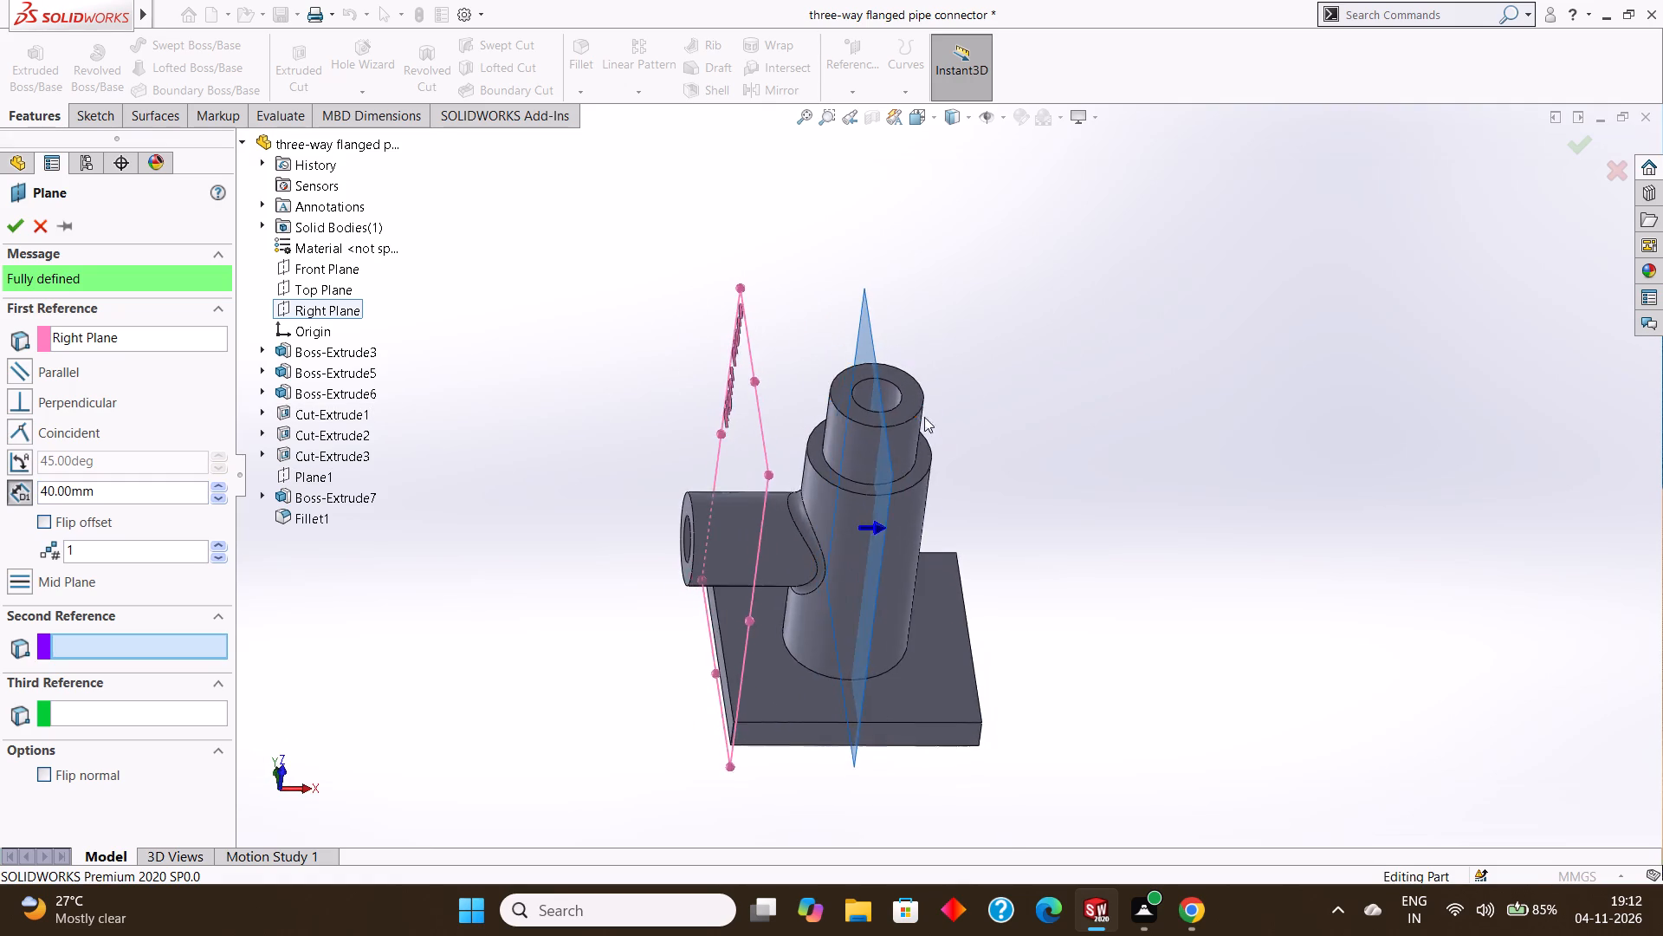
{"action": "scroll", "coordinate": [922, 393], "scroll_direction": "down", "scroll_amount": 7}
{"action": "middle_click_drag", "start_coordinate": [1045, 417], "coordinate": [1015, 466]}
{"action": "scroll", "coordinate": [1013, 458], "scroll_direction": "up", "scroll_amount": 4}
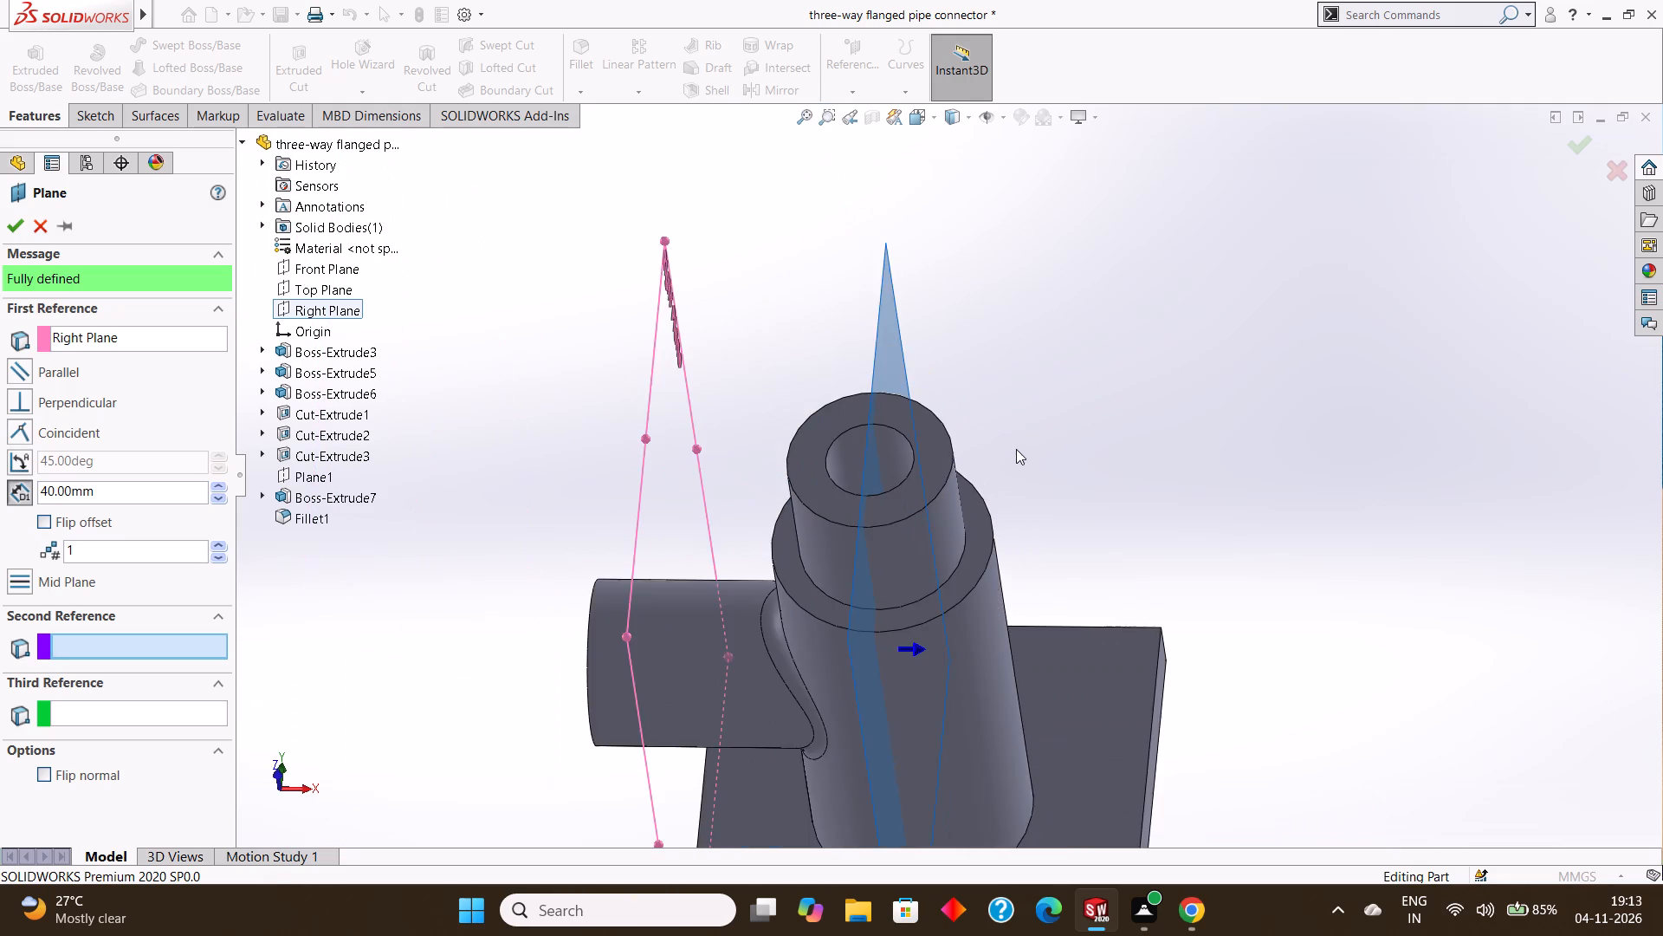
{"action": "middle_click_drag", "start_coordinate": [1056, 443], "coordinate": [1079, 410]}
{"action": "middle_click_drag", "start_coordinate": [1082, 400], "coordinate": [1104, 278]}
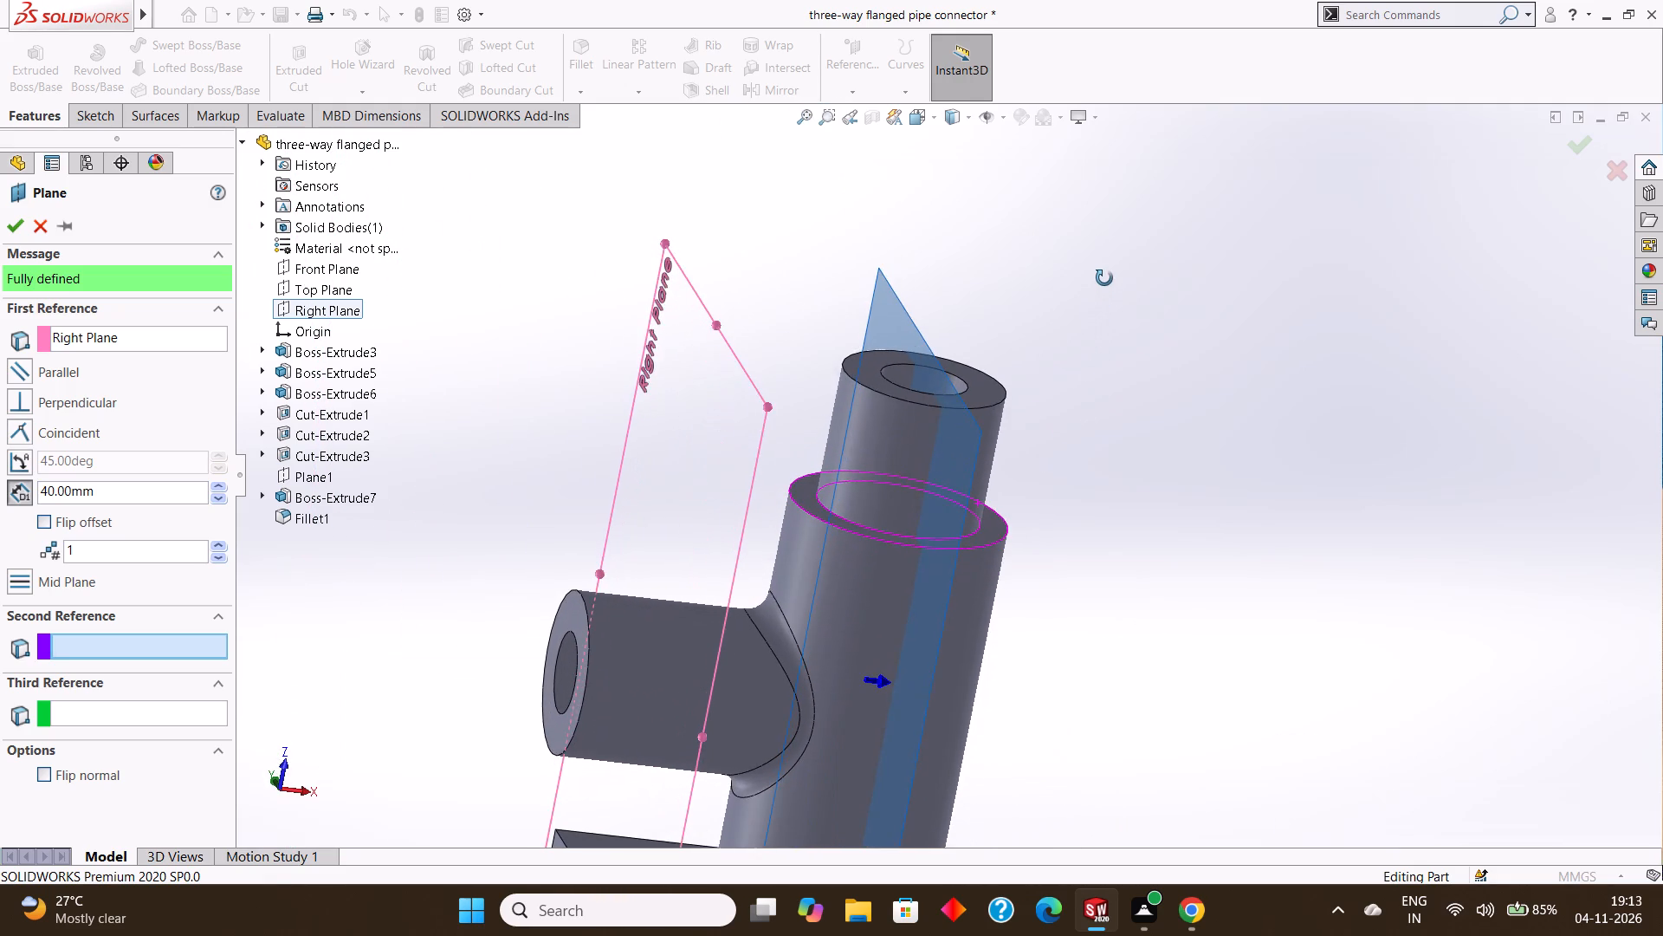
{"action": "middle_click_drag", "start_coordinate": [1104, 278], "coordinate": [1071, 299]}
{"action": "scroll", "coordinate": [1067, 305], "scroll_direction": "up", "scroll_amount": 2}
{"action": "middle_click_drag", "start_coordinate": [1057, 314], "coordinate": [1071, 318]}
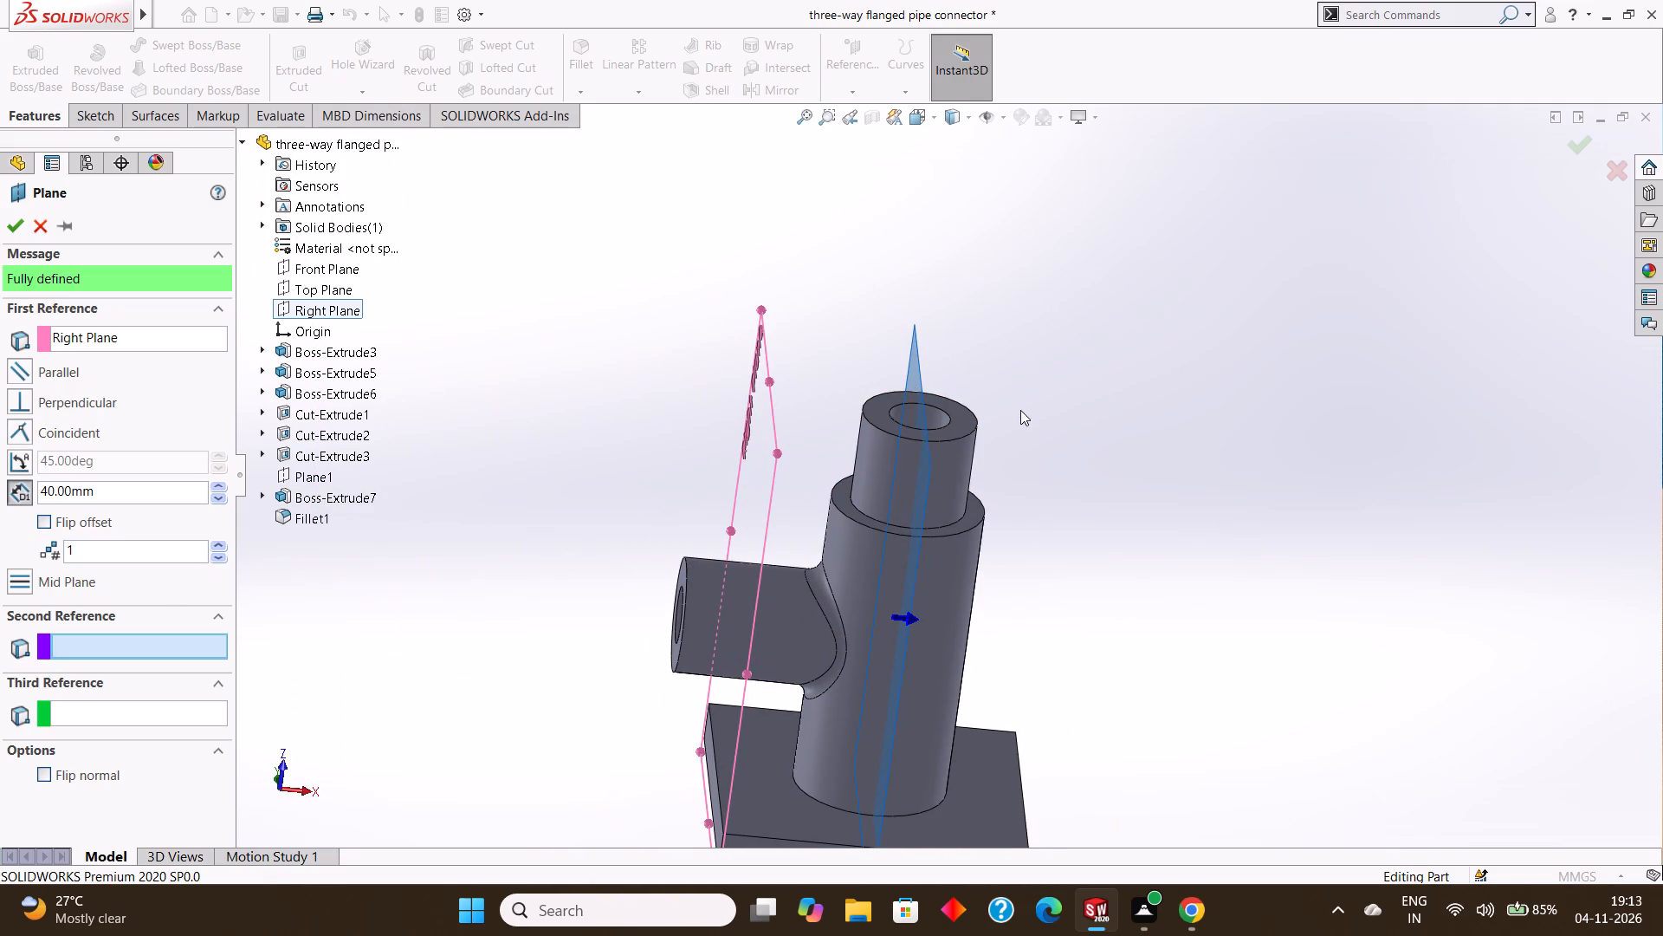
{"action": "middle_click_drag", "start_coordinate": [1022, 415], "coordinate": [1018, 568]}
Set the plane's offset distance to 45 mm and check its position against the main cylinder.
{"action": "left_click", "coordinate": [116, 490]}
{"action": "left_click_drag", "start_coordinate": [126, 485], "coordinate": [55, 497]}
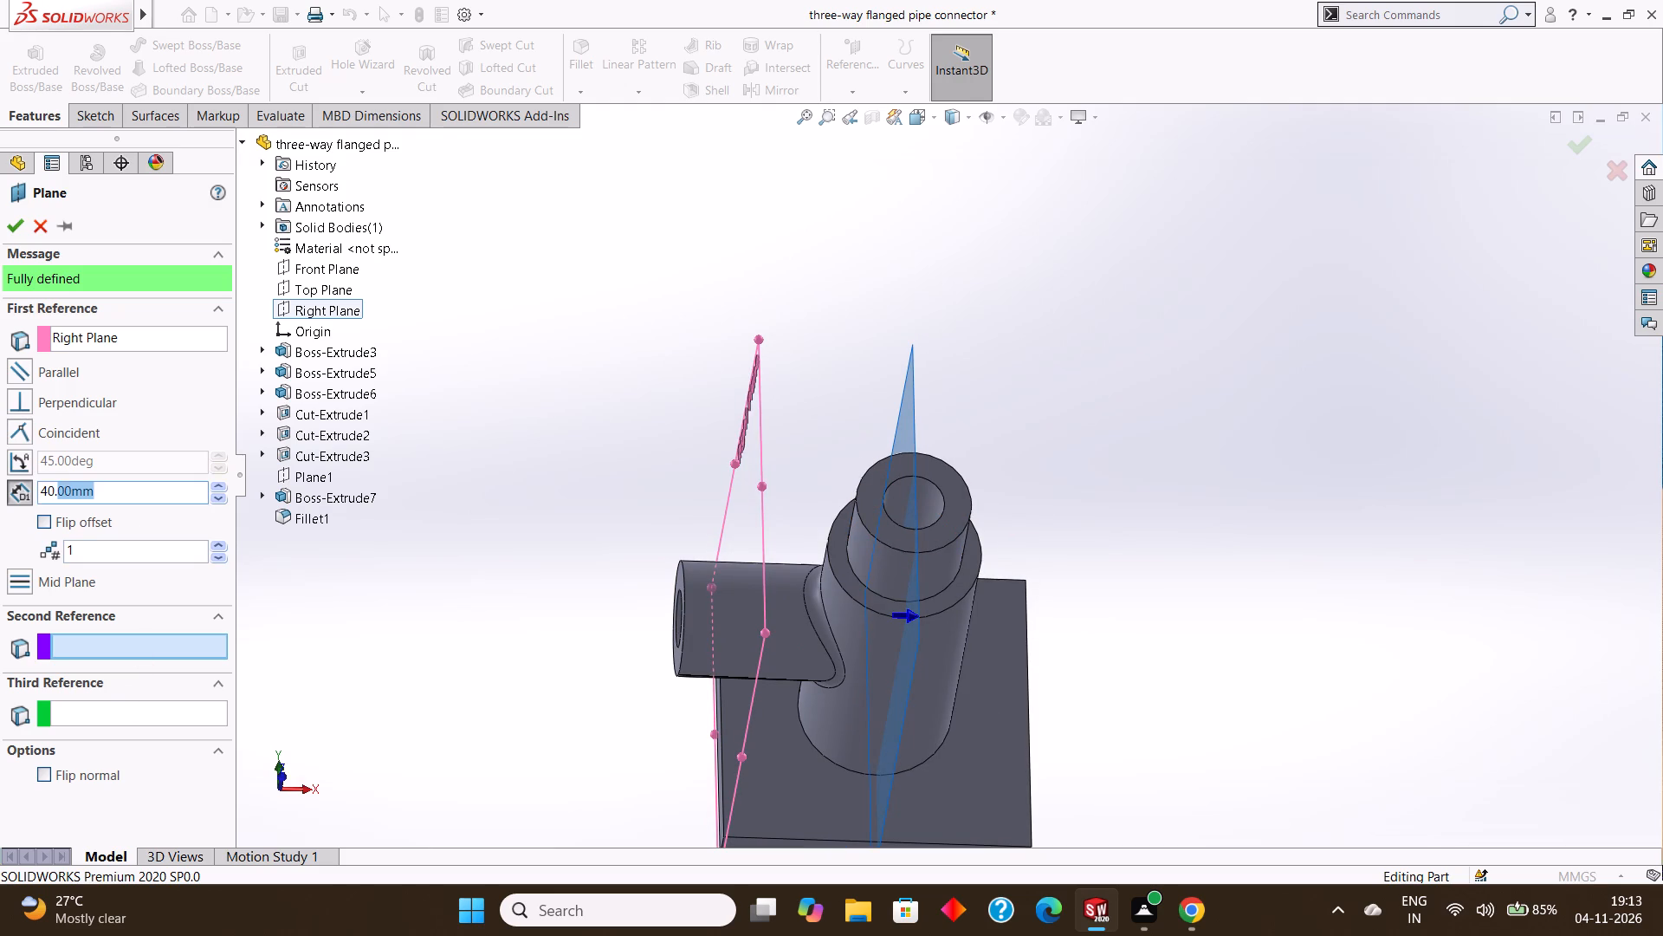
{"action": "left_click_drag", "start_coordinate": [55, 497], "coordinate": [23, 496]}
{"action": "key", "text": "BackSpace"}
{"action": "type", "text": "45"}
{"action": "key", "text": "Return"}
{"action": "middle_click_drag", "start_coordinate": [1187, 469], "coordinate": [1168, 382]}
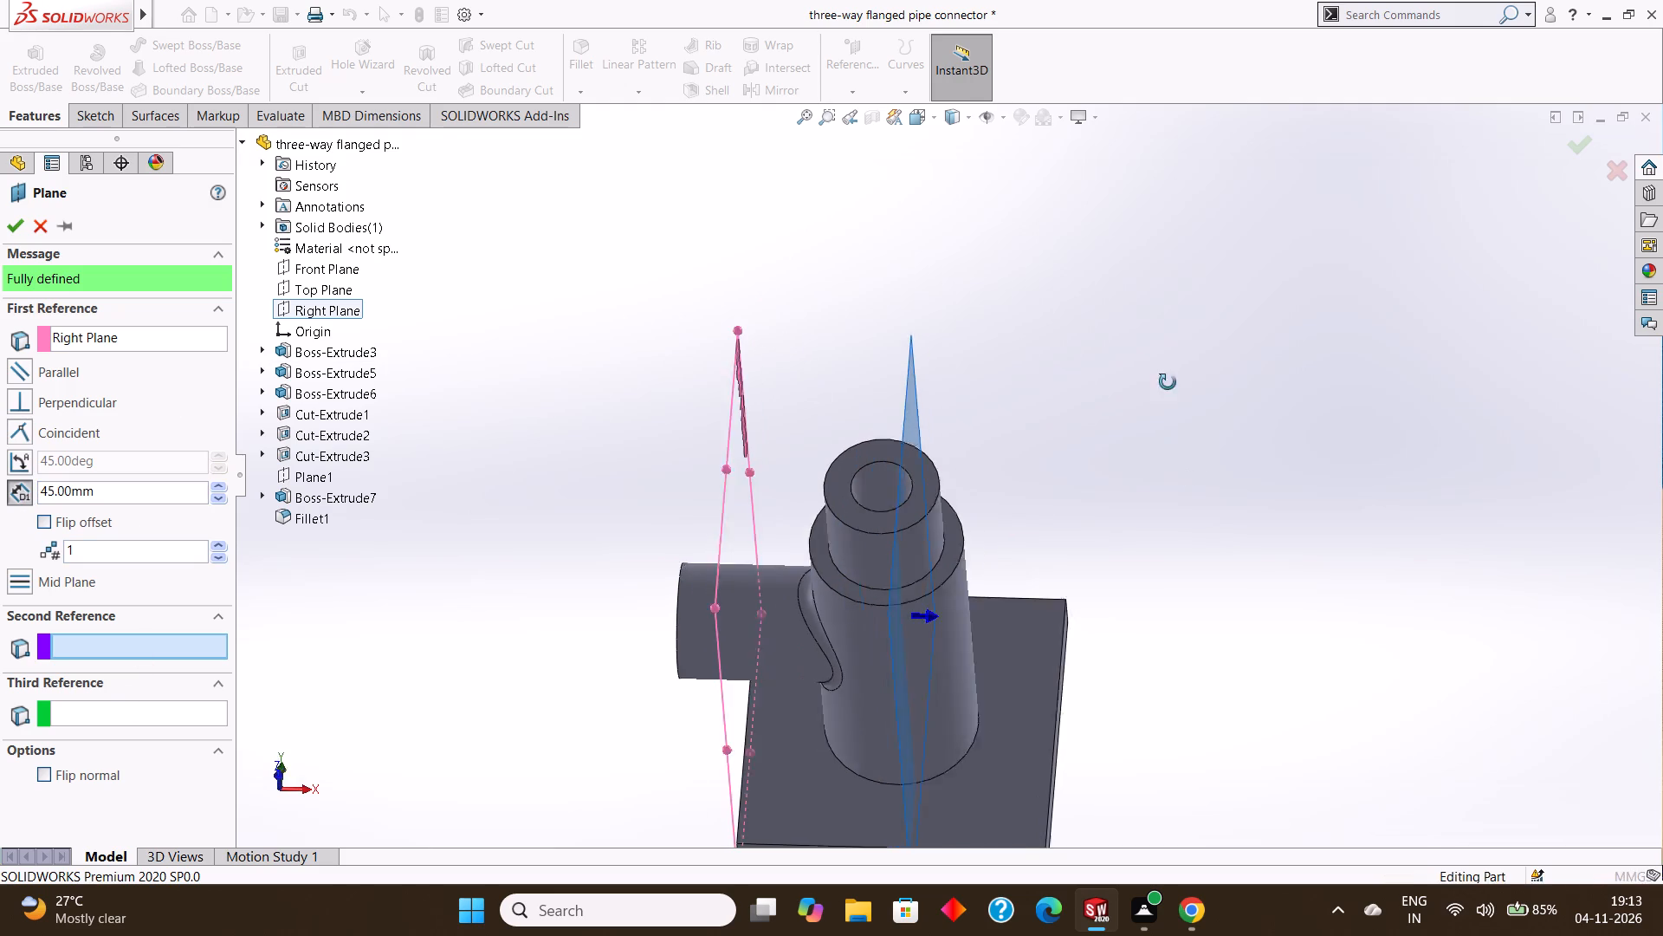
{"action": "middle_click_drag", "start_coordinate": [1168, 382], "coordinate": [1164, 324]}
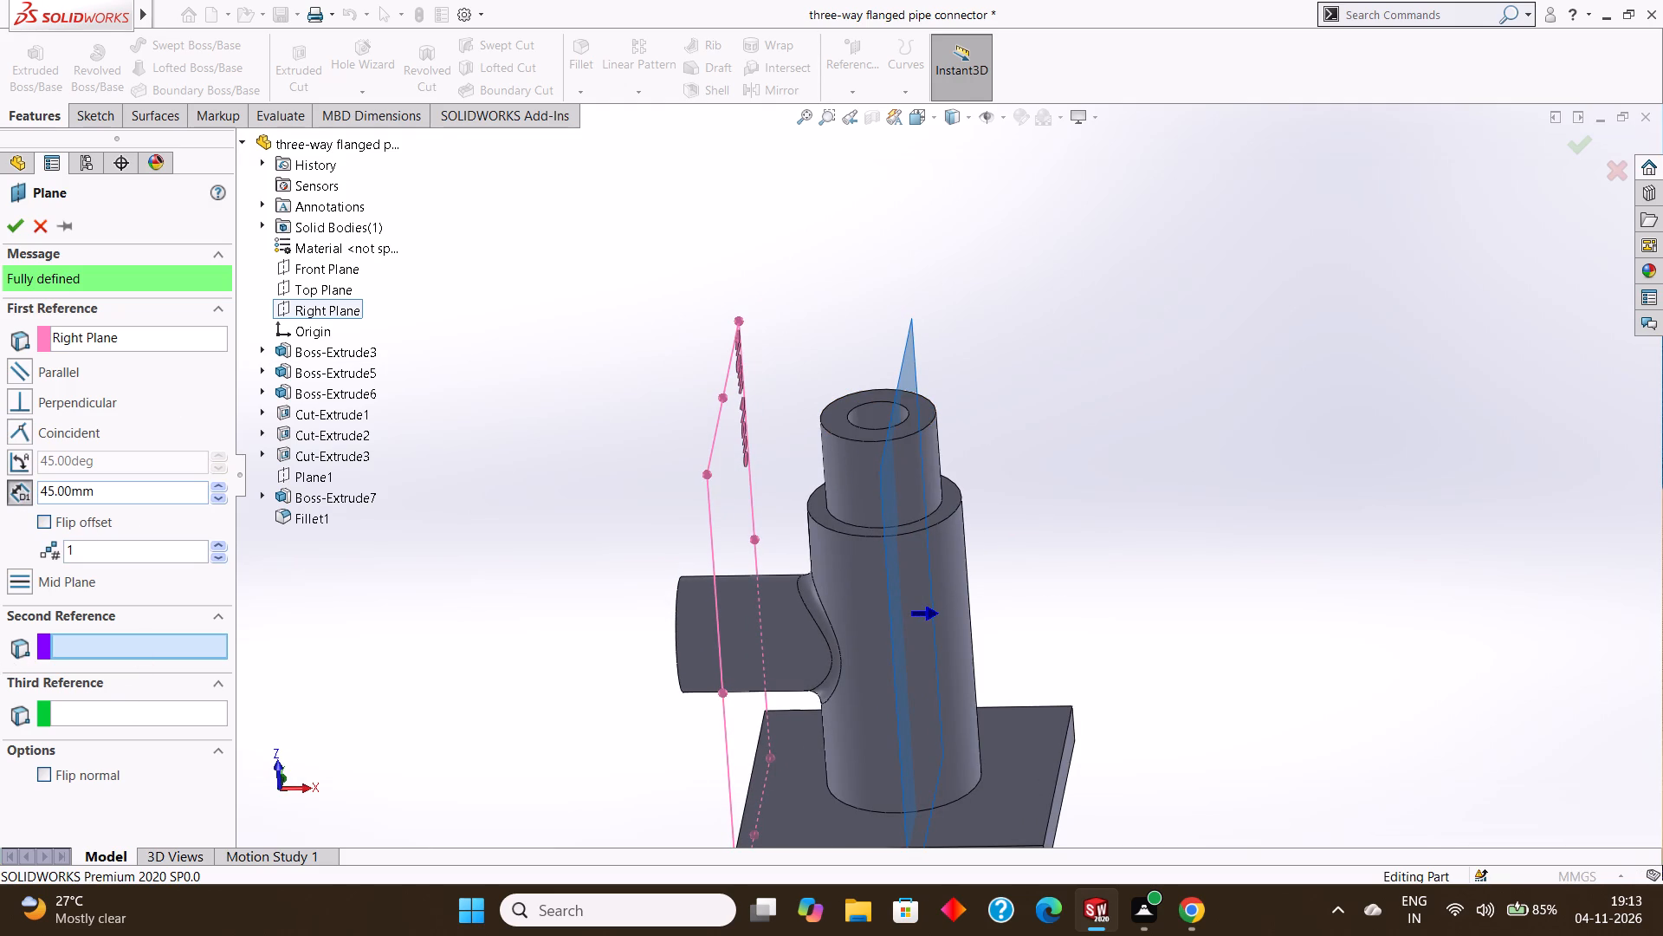
Set the offset from the Right Plane to 40+55, giving 95 mm, and create the reference plane.
{"action": "left_click_drag", "start_coordinate": [116, 489], "coordinate": [0, 491]}
{"action": "type", "text": "40"}
{"action": "key", "text": "shift+plus"}
{"action": "type", "text": "55"}
{"action": "key", "text": "Return"}
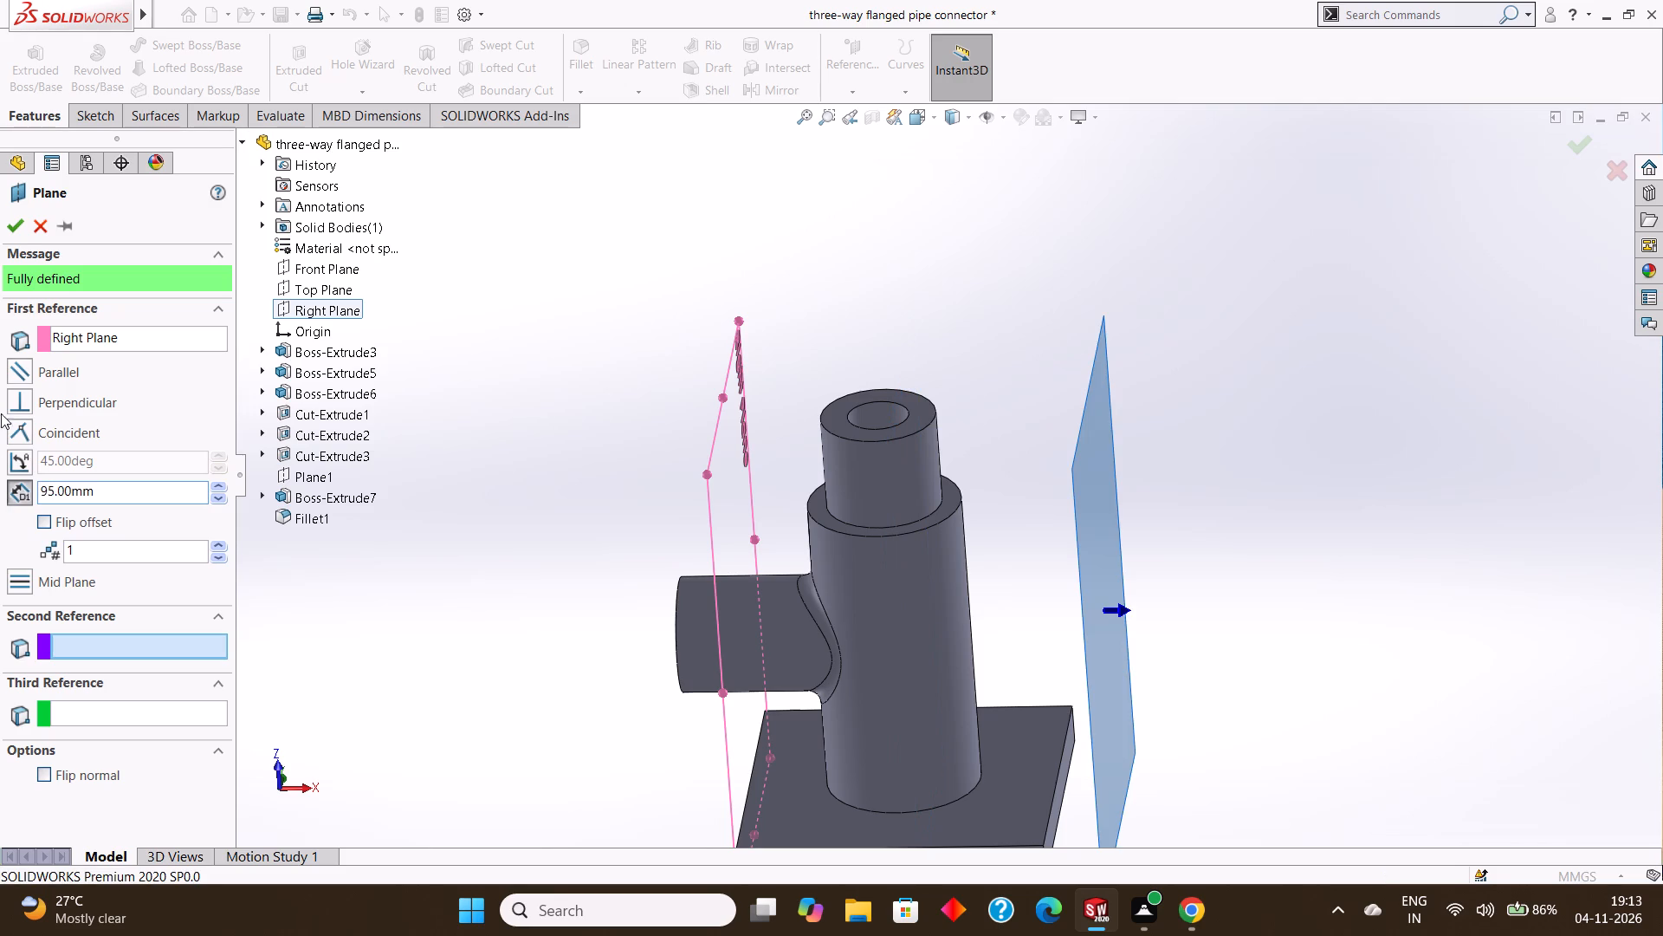
{"action": "left_click", "coordinate": [19, 224]}
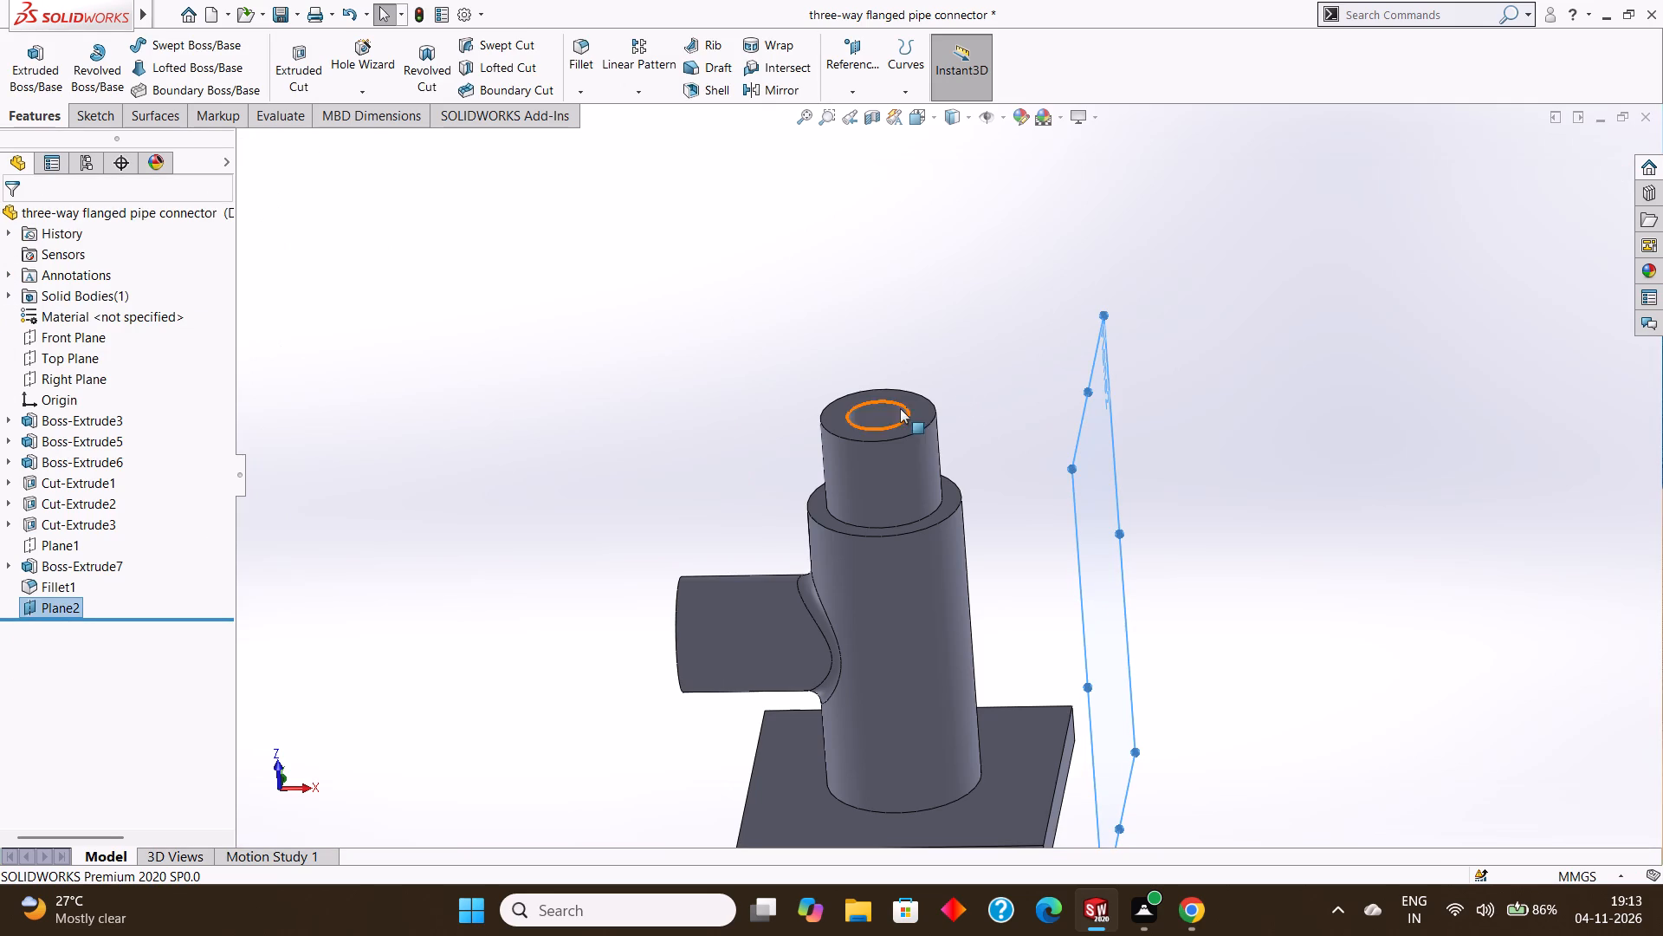
Examine the position of the new offset plane beside the connector from slightly different angles.
{"action": "middle_click_drag", "start_coordinate": [1239, 411], "coordinate": [1255, 414]}
{"action": "middle_click", "coordinate": [1256, 415]}
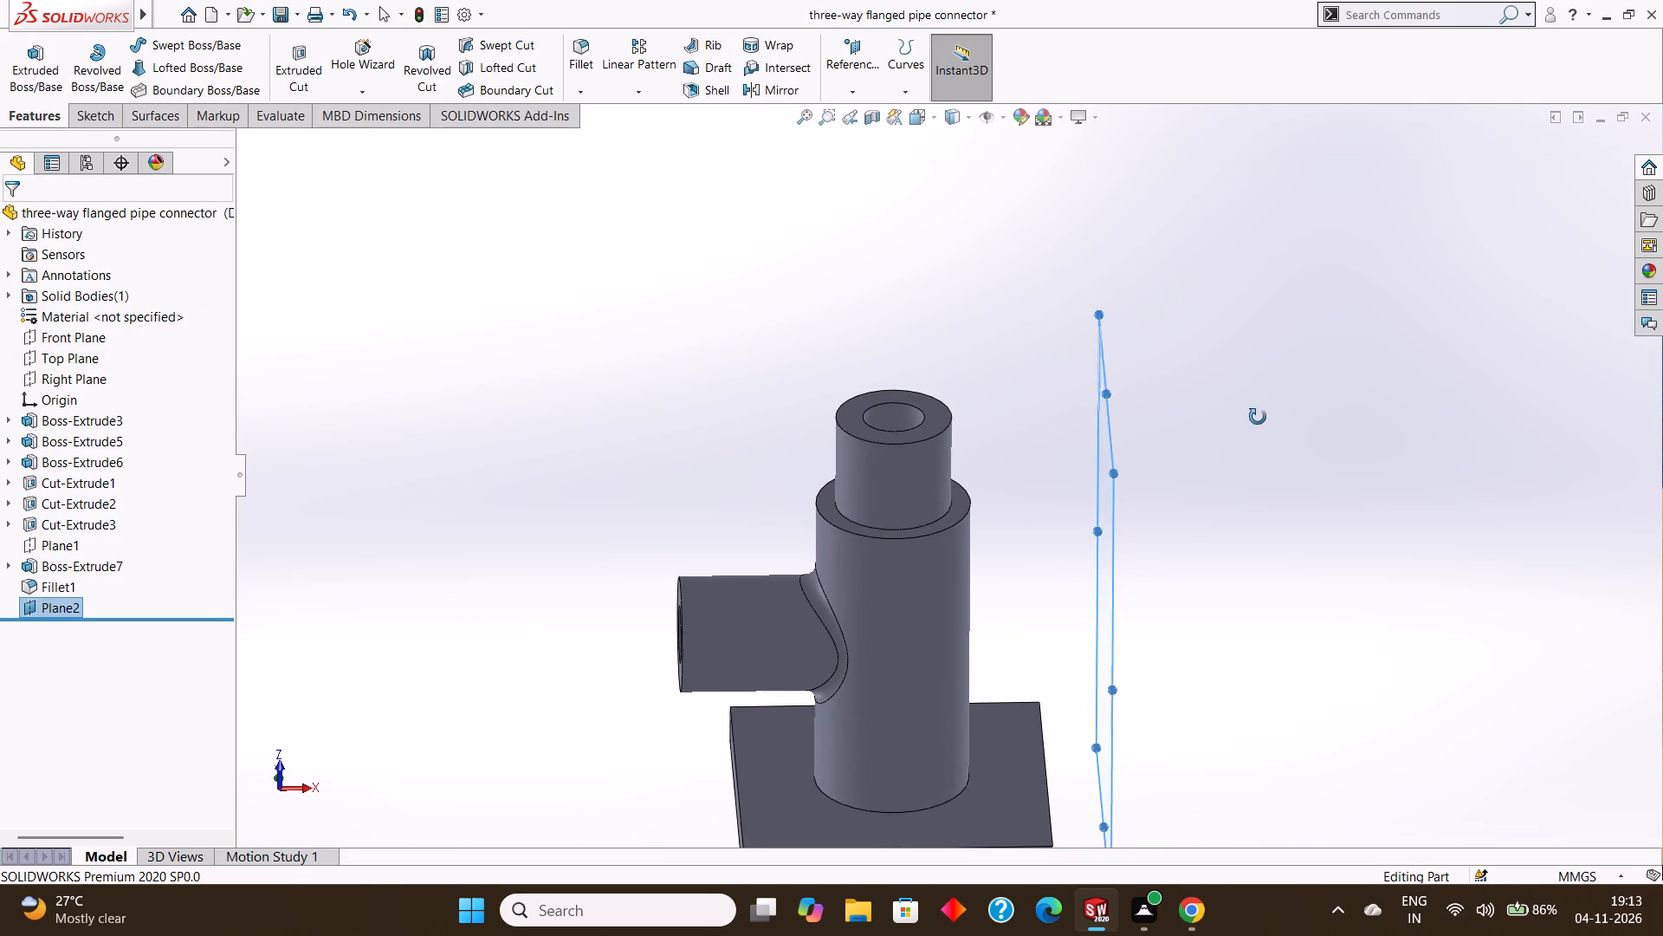
{"action": "middle_click", "coordinate": [1259, 420]}
{"action": "middle_click_drag", "start_coordinate": [1265, 425], "coordinate": [1272, 435]}
{"action": "middle_click_drag", "start_coordinate": [1272, 436], "coordinate": [1255, 430]}
{"action": "middle_click_drag", "start_coordinate": [1252, 427], "coordinate": [1264, 433]}
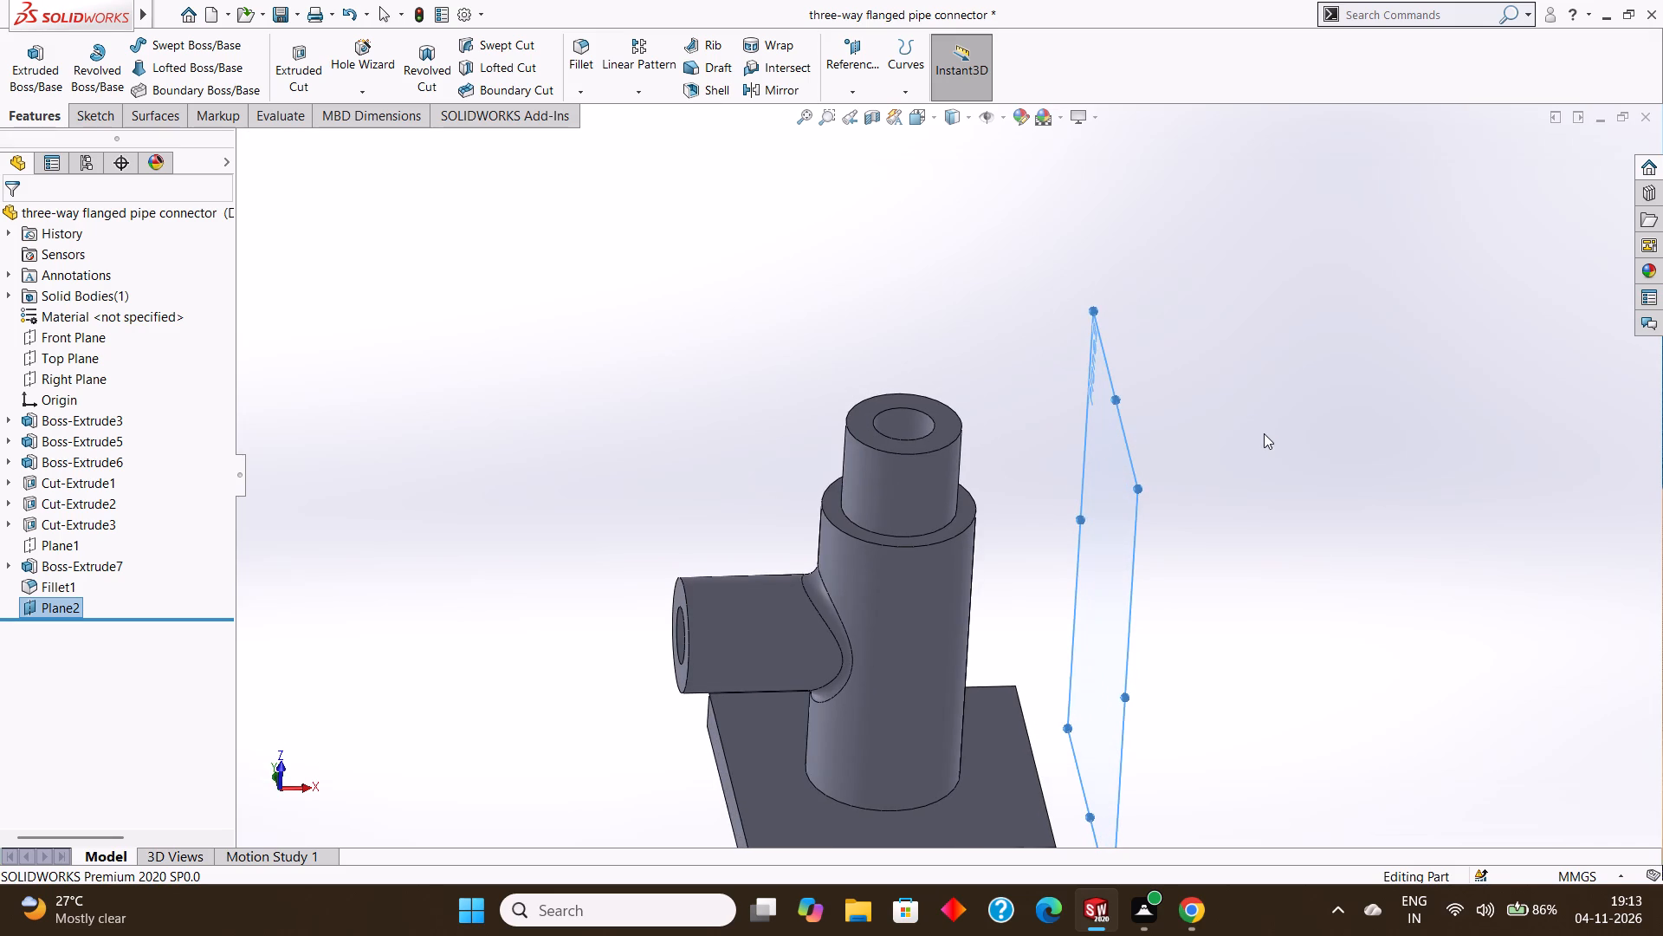
{"action": "middle_click_drag", "start_coordinate": [1264, 433], "coordinate": [1257, 420]}
{"action": "middle_click_drag", "start_coordinate": [1256, 420], "coordinate": [1262, 428]}
{"action": "middle_click_drag", "start_coordinate": [1262, 430], "coordinate": [1244, 413]}
{"action": "middle_click_drag", "start_coordinate": [1244, 415], "coordinate": [1260, 425]}
{"action": "middle_click_drag", "start_coordinate": [1261, 425], "coordinate": [1250, 409]}
{"action": "middle_click", "coordinate": [1247, 409]}
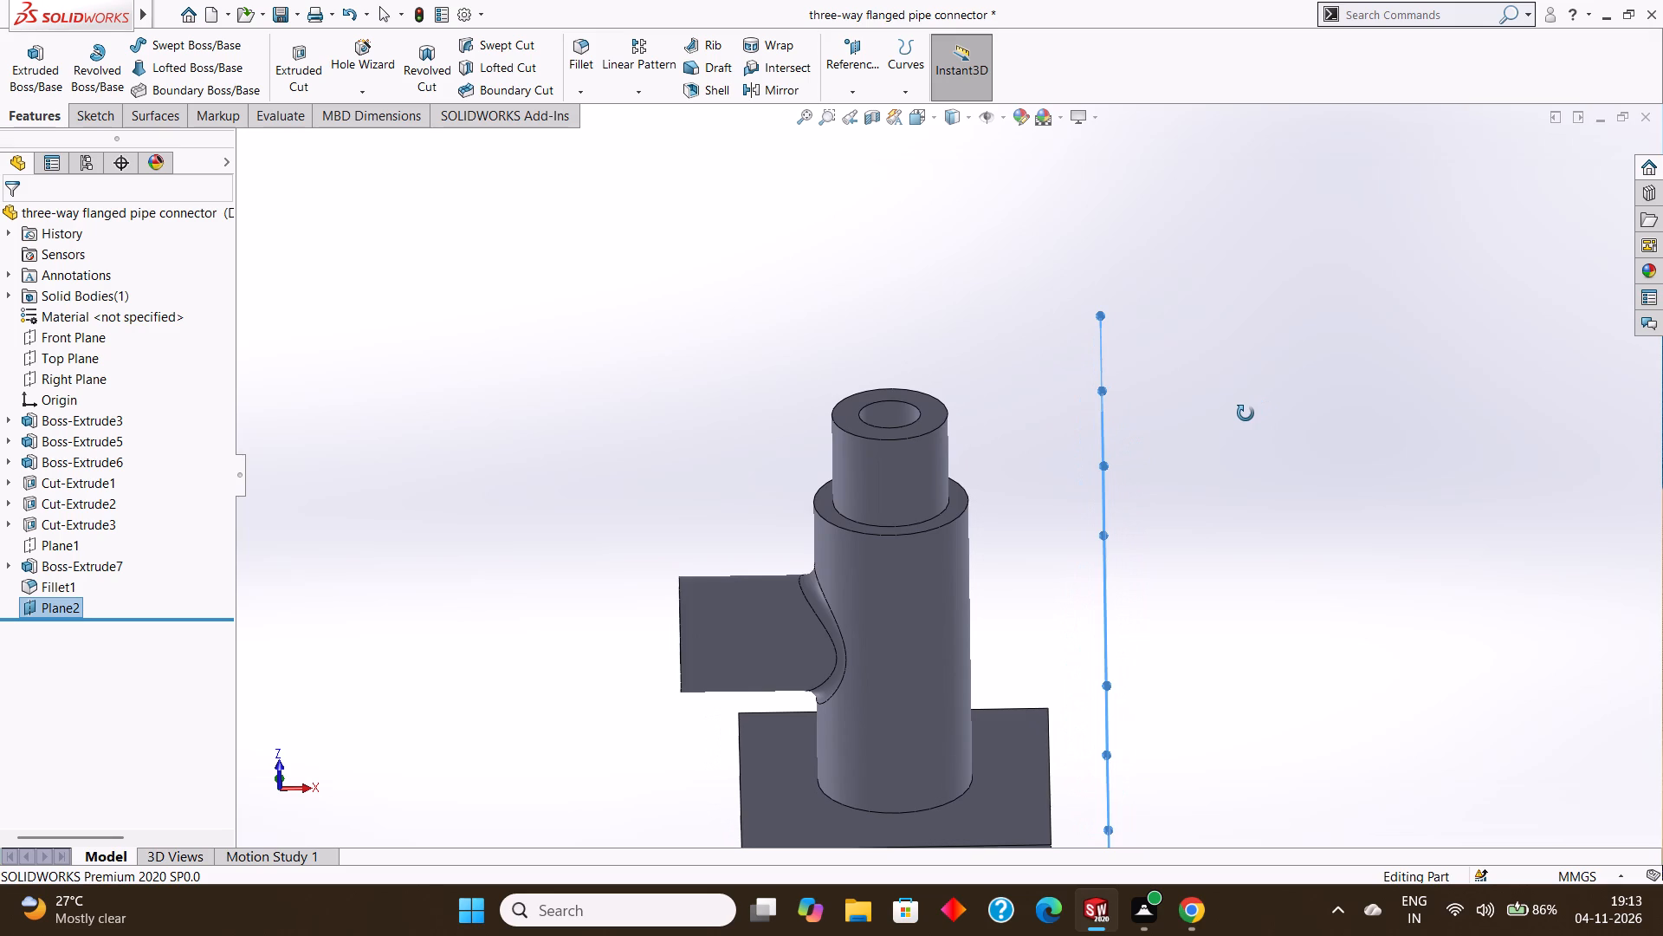
{"action": "middle_click_drag", "start_coordinate": [1244, 413], "coordinate": [1255, 422]}
{"action": "middle_click_drag", "start_coordinate": [1255, 422], "coordinate": [1254, 422]}
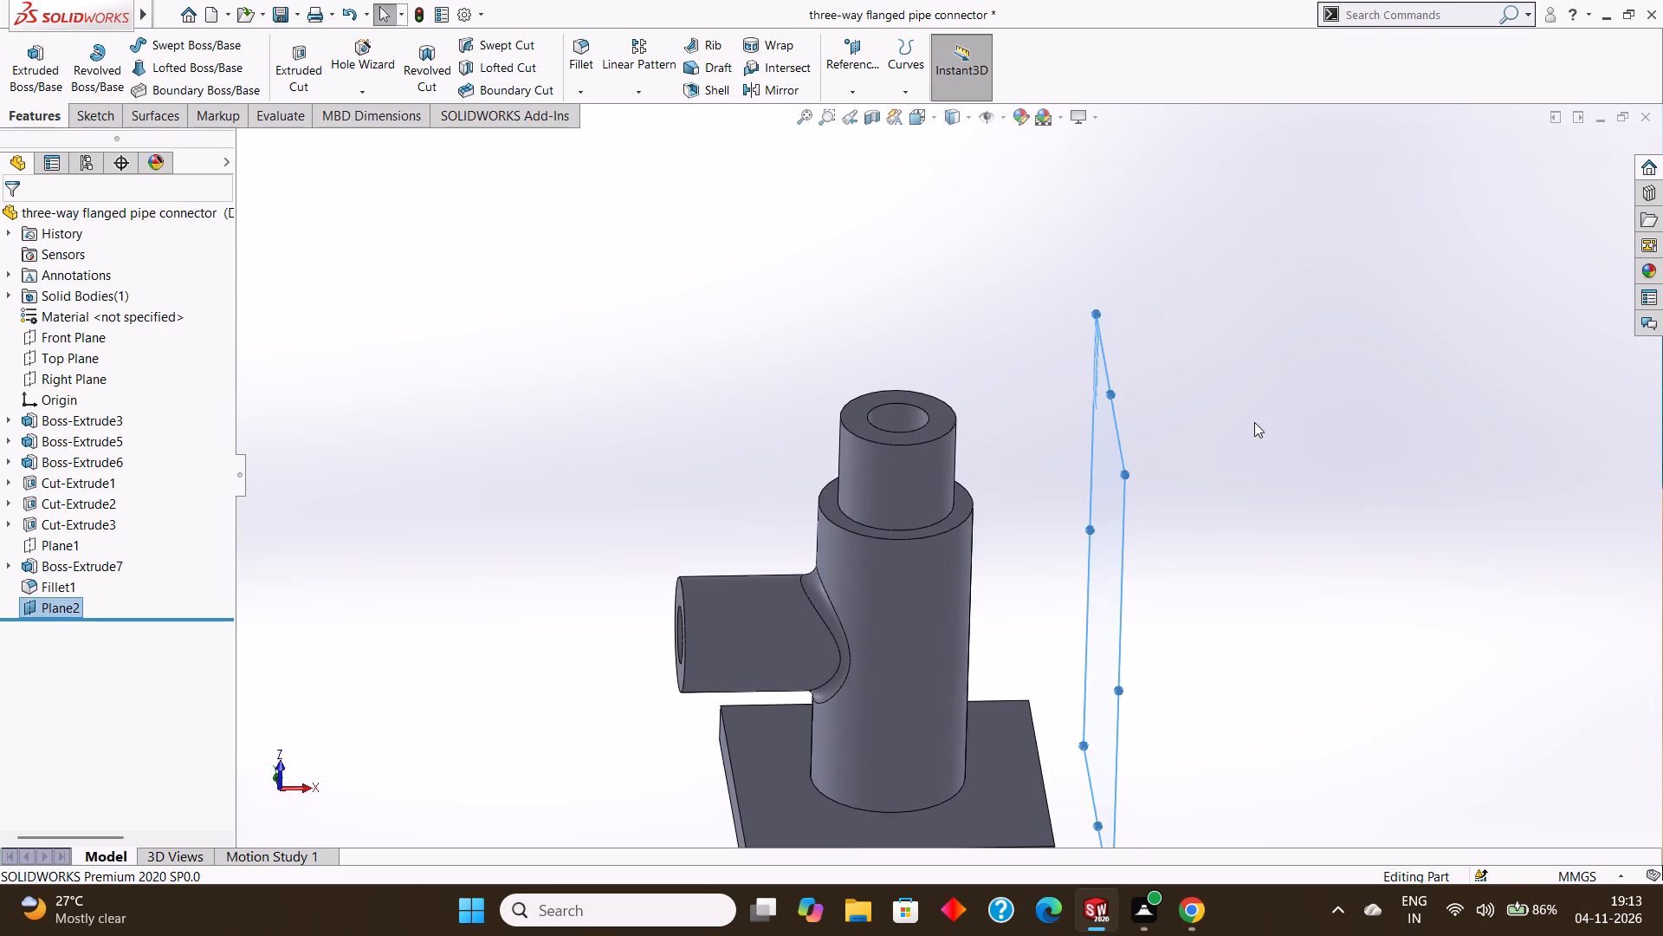
{"action": "middle_click_drag", "start_coordinate": [1254, 422], "coordinate": [1235, 405]}
{"action": "middle_click_drag", "start_coordinate": [1234, 406], "coordinate": [1245, 426]}
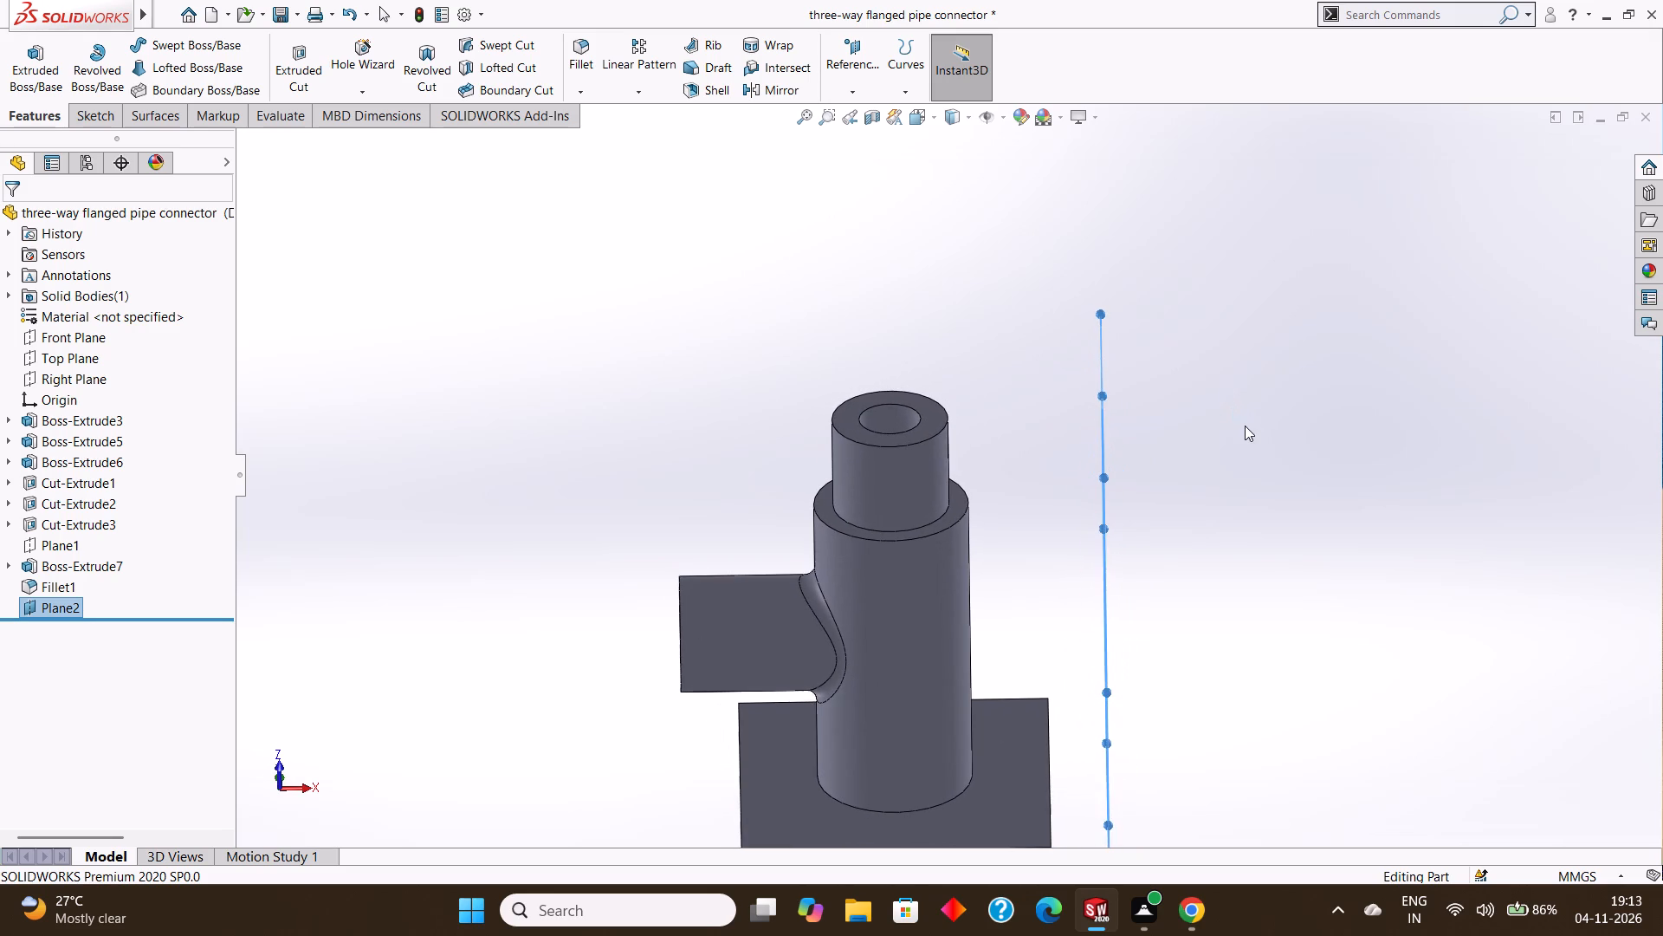
{"action": "middle_click_drag", "start_coordinate": [1245, 426], "coordinate": [1248, 435]}
{"action": "middle_click_drag", "start_coordinate": [1200, 416], "coordinate": [1173, 409]}
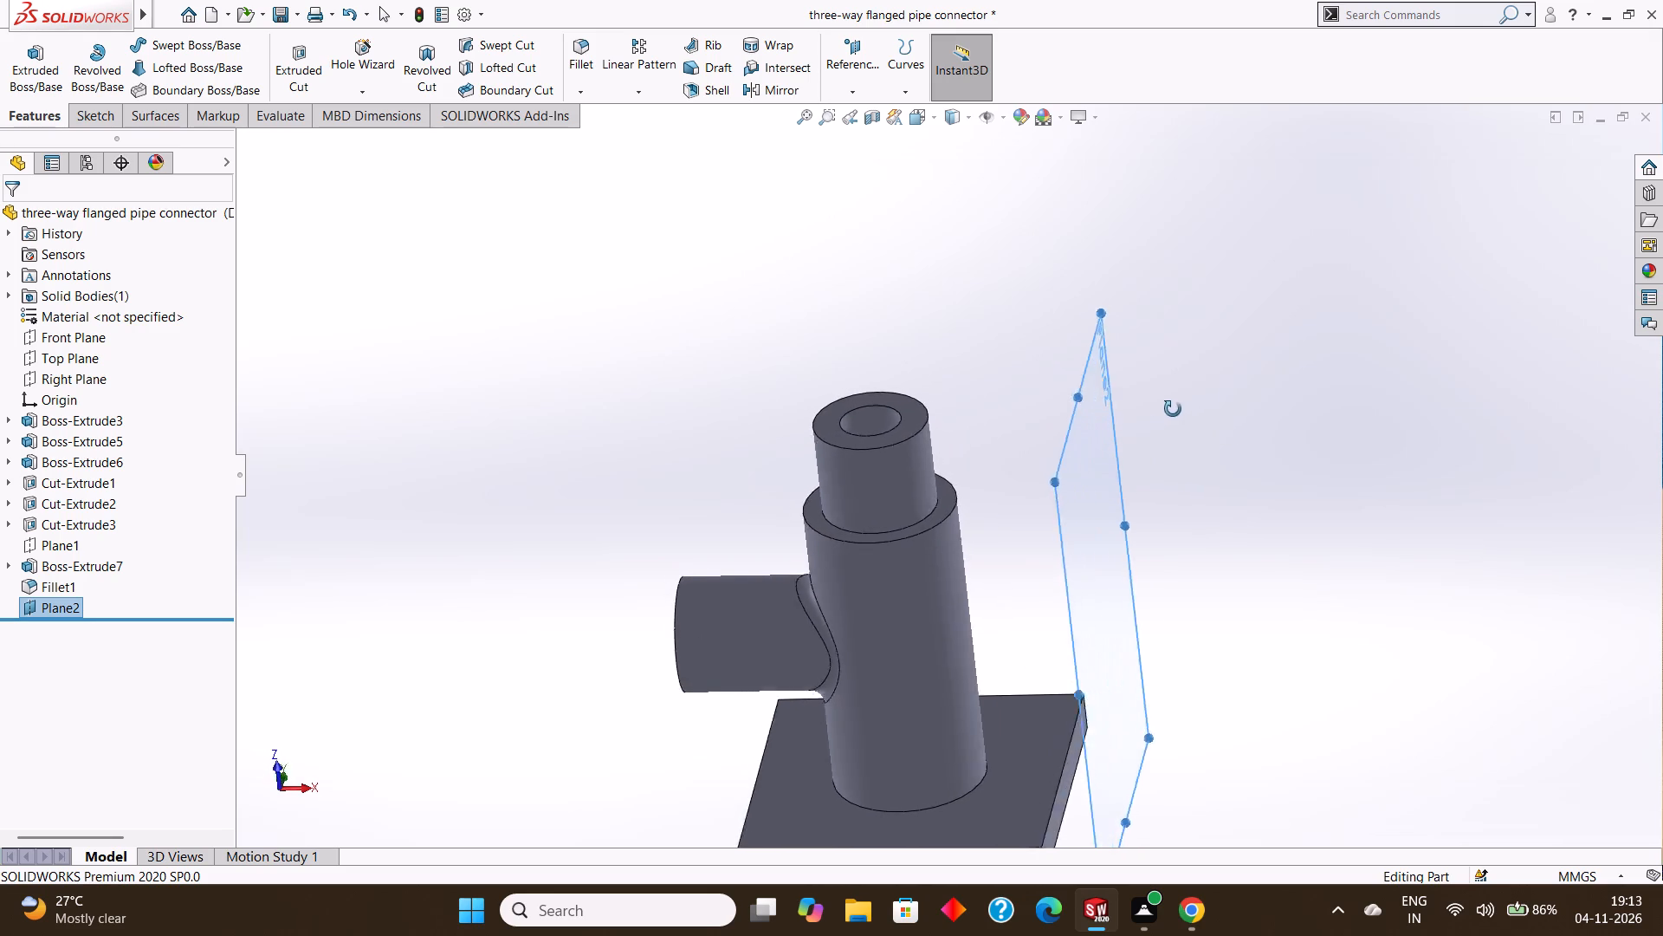
{"action": "middle_click_drag", "start_coordinate": [1173, 409], "coordinate": [1172, 377]}
{"action": "middle_click_drag", "start_coordinate": [1174, 377], "coordinate": [1187, 395]}
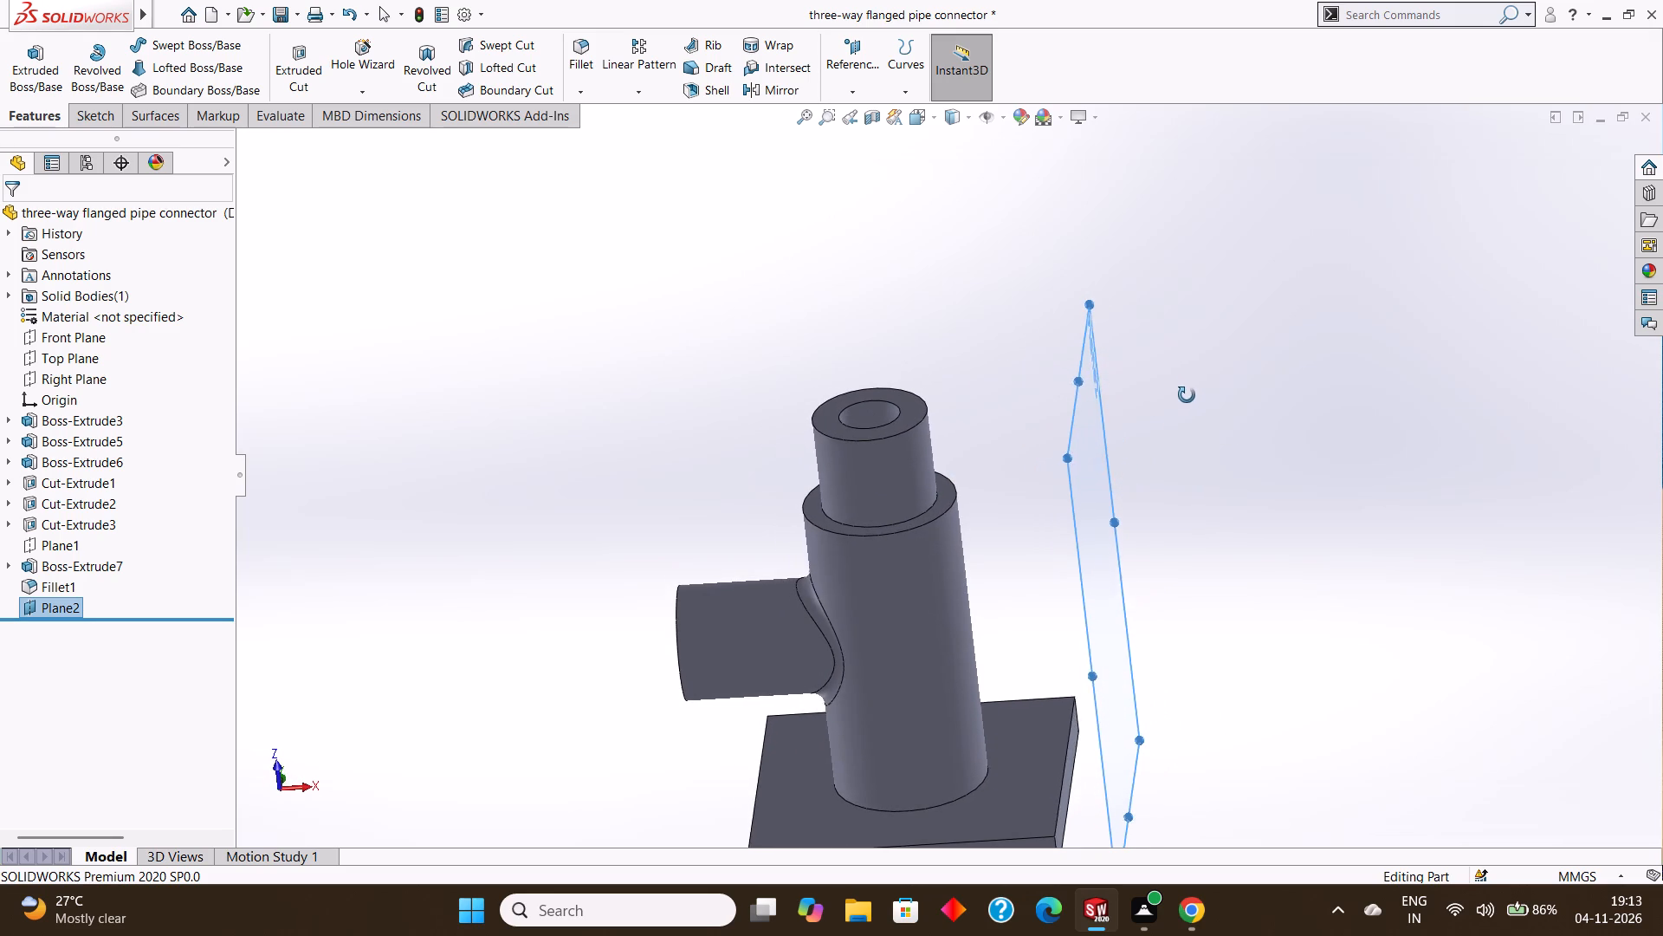
{"action": "middle_click_drag", "start_coordinate": [1187, 395], "coordinate": [1176, 387]}
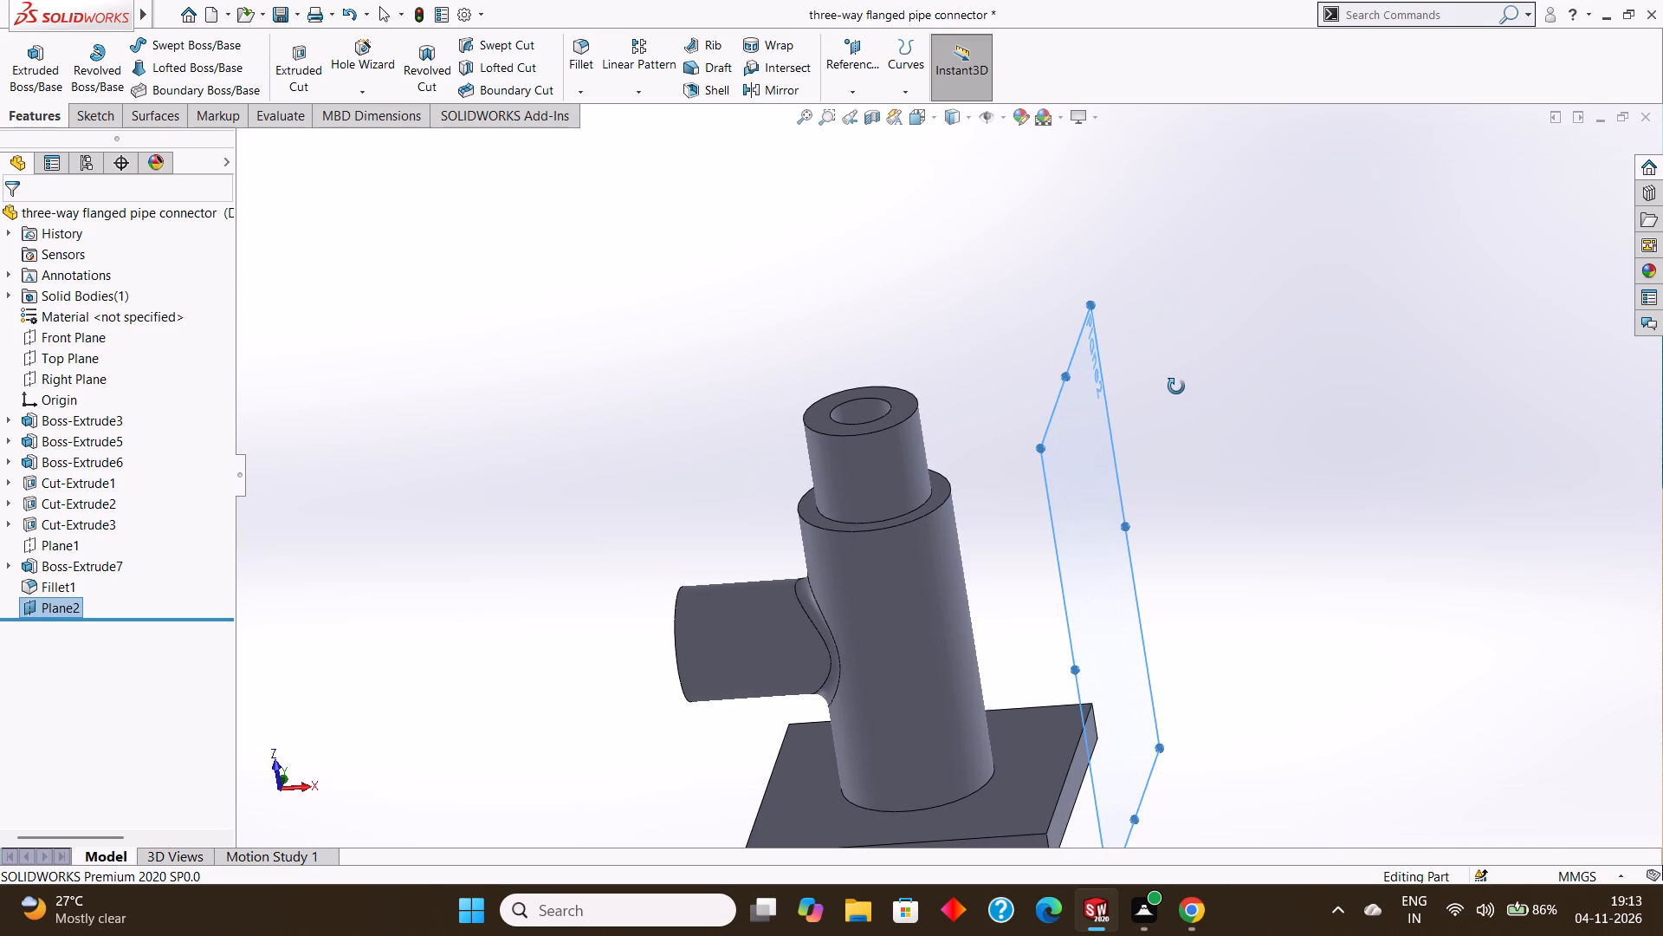
{"action": "middle_click_drag", "start_coordinate": [1176, 387], "coordinate": [1175, 387]}
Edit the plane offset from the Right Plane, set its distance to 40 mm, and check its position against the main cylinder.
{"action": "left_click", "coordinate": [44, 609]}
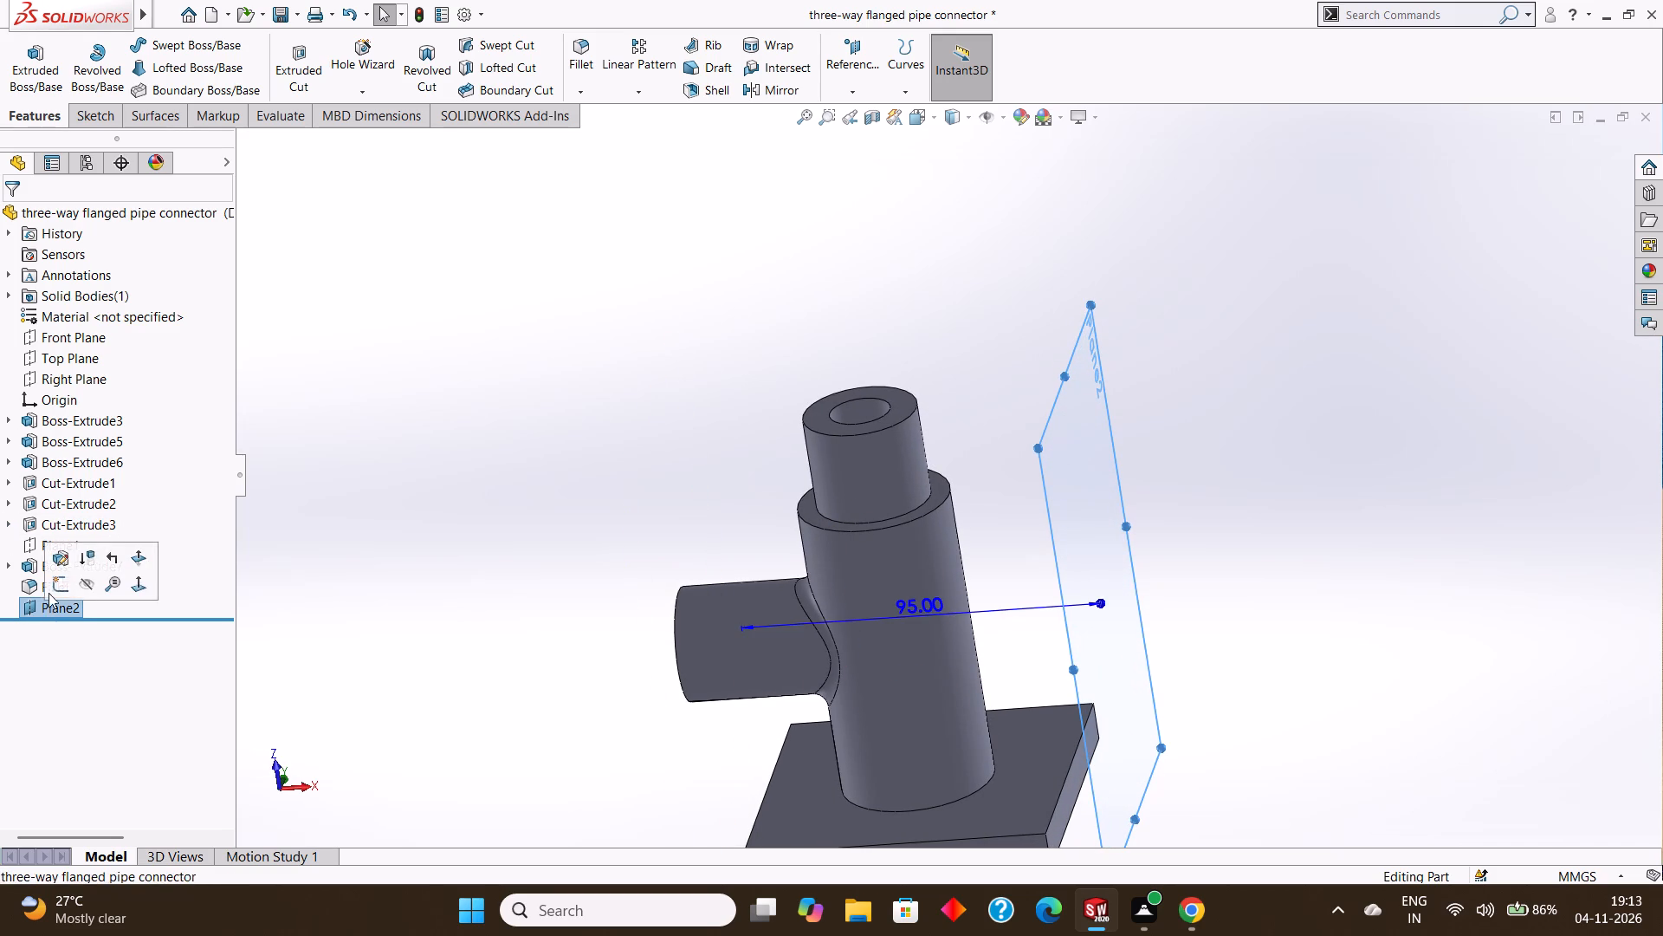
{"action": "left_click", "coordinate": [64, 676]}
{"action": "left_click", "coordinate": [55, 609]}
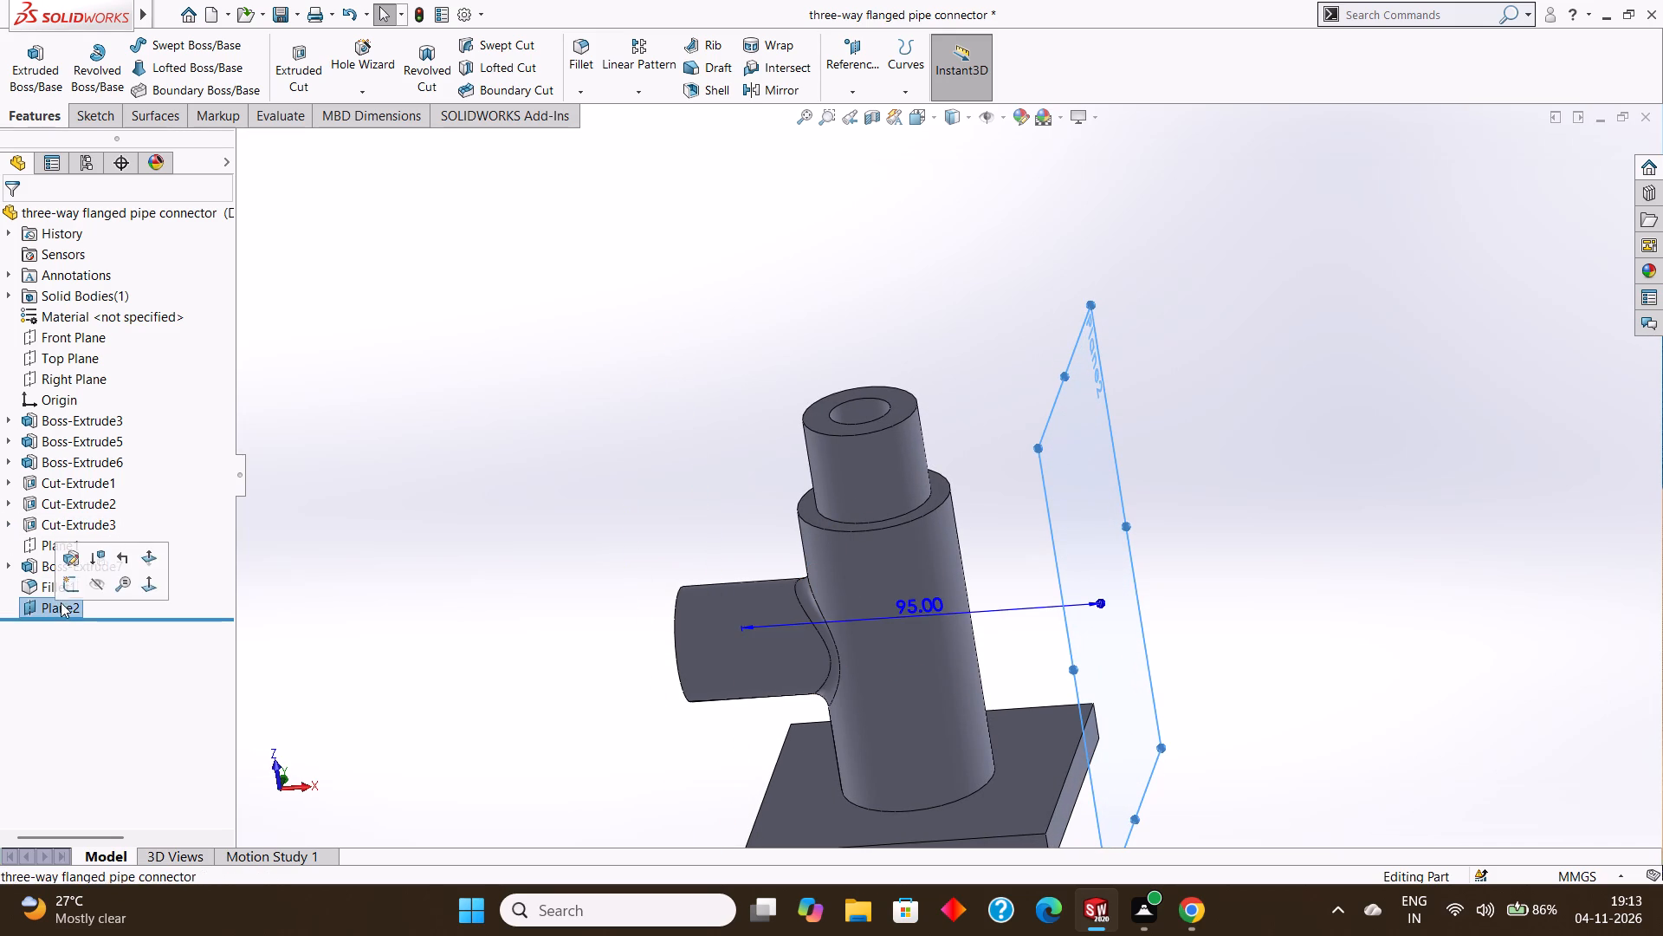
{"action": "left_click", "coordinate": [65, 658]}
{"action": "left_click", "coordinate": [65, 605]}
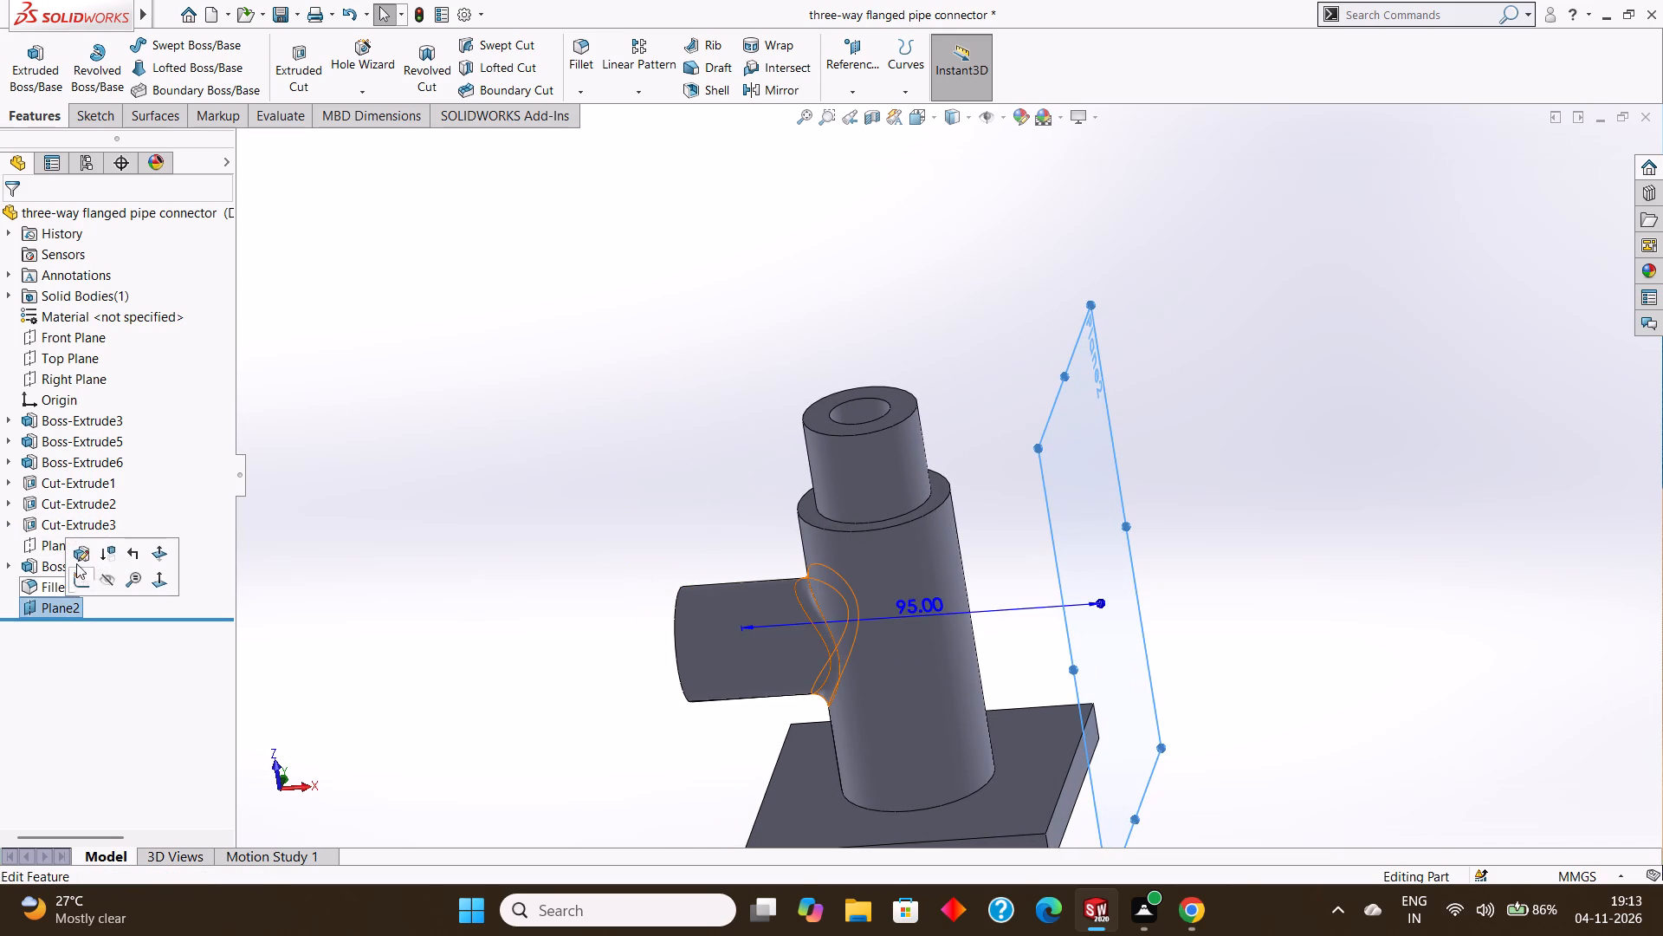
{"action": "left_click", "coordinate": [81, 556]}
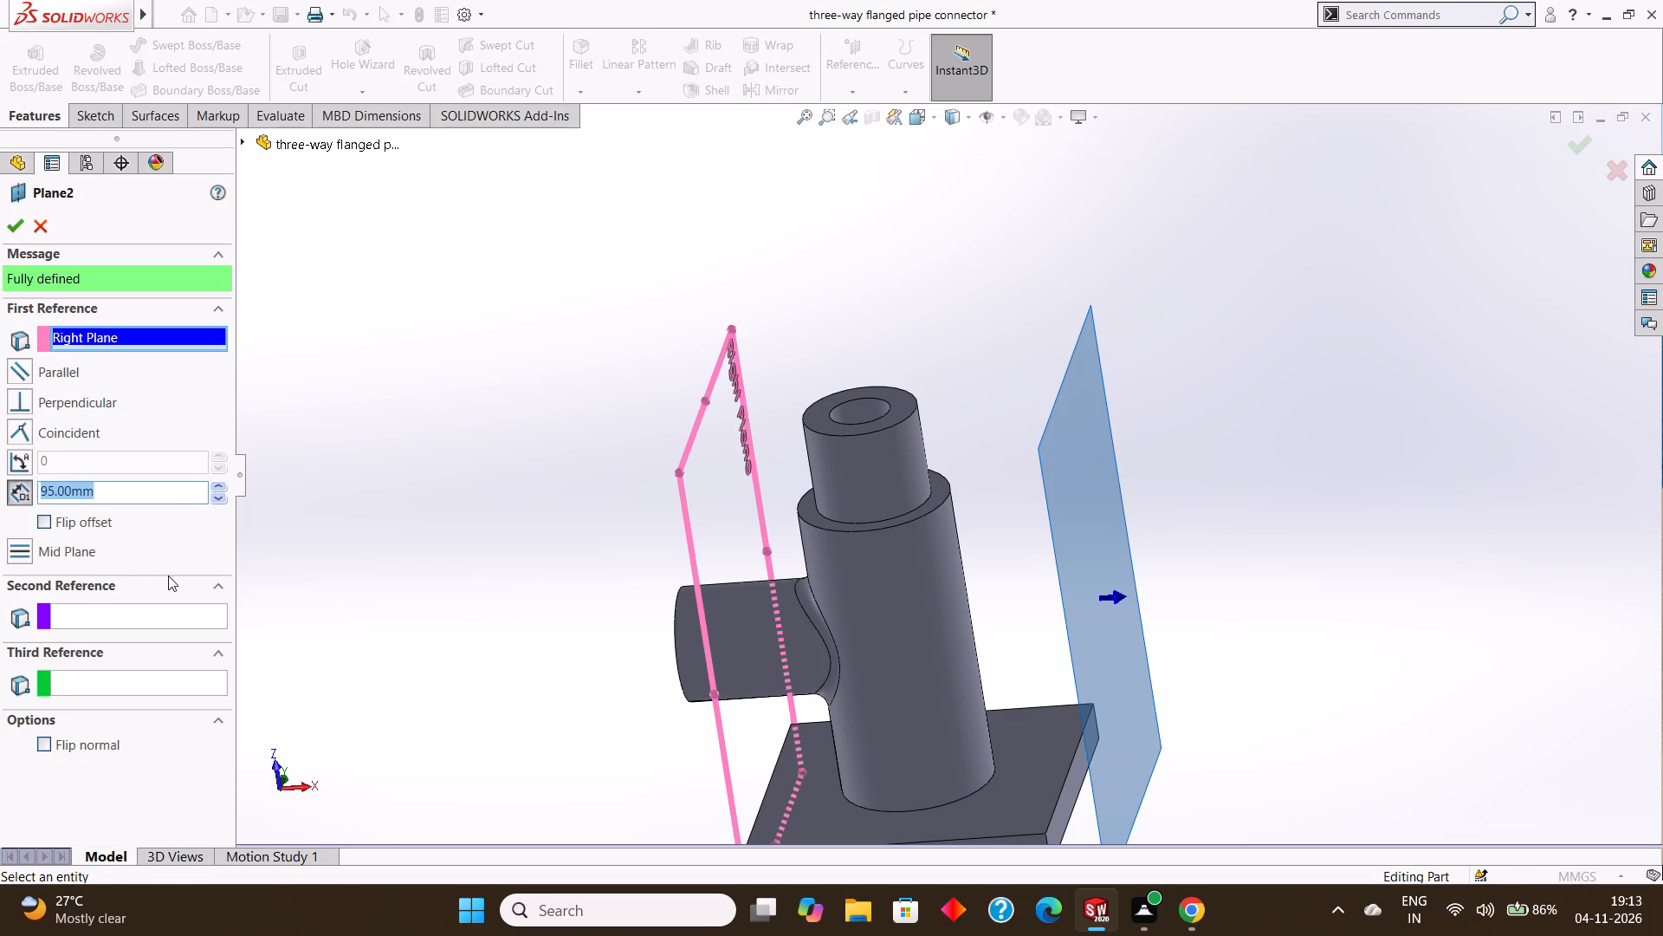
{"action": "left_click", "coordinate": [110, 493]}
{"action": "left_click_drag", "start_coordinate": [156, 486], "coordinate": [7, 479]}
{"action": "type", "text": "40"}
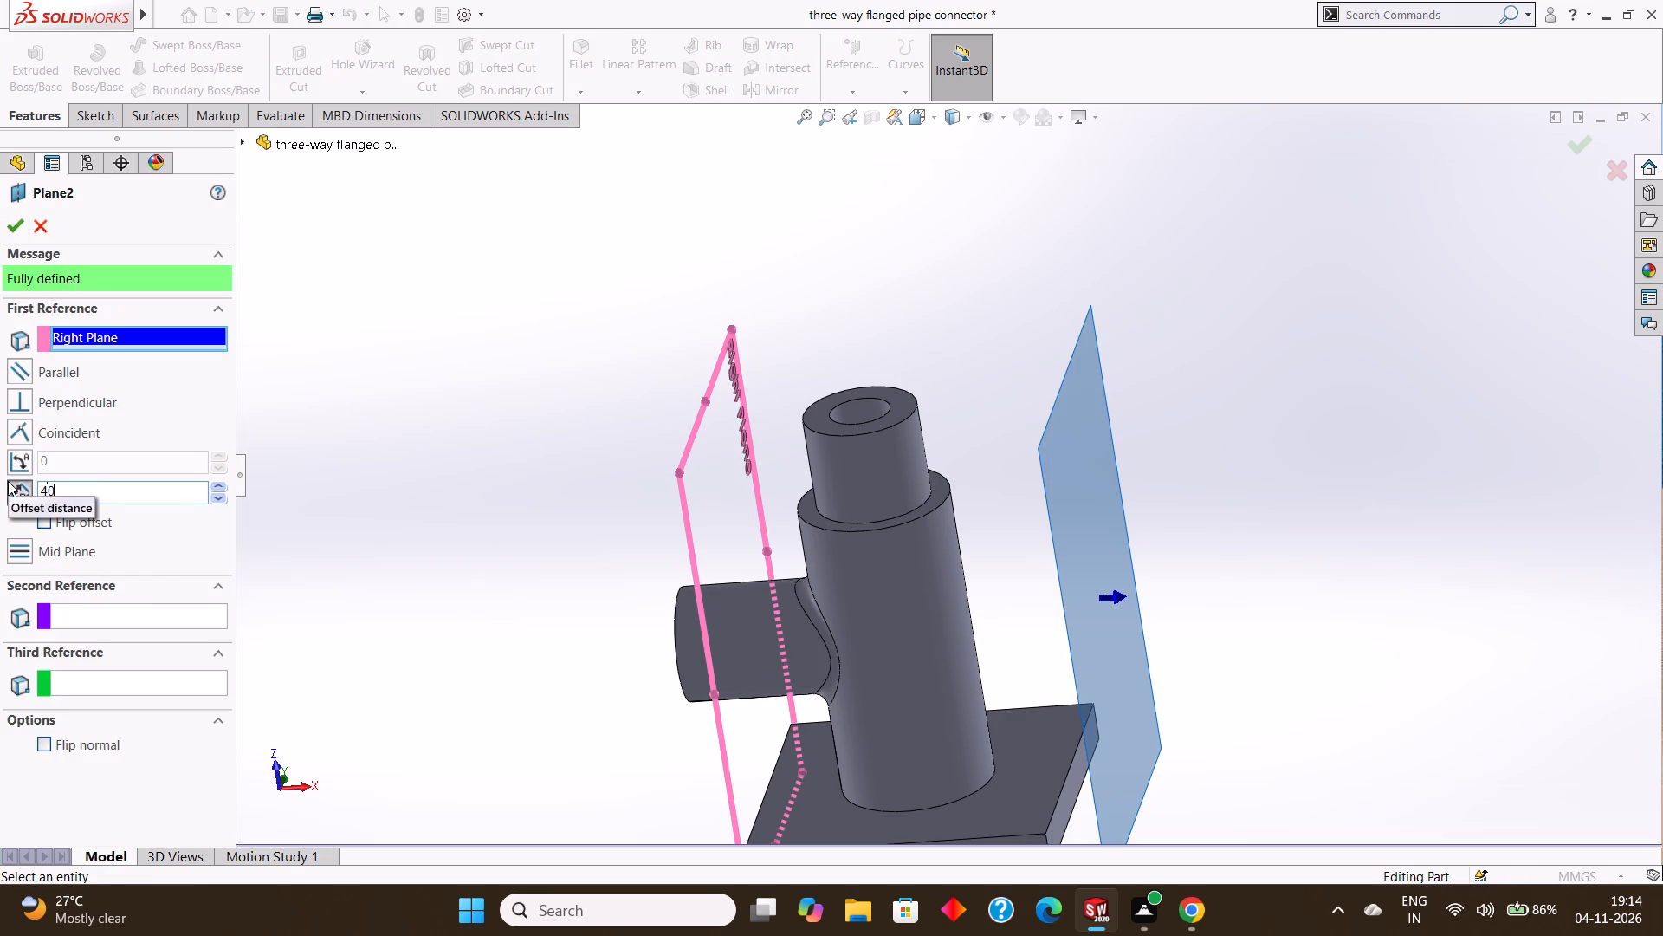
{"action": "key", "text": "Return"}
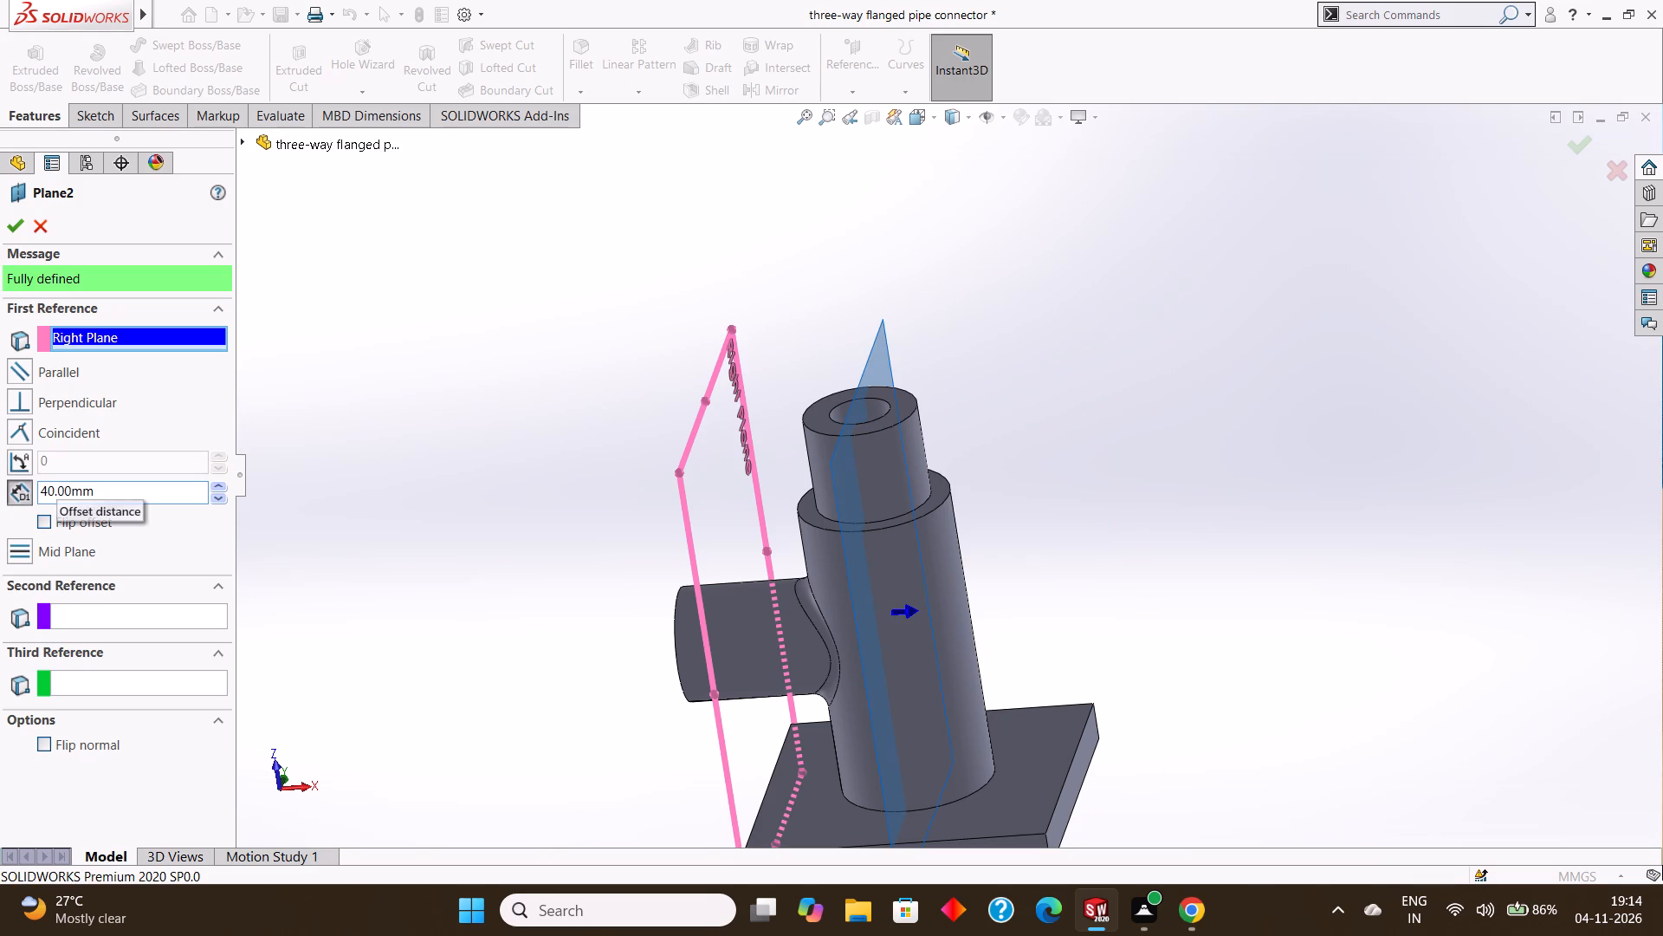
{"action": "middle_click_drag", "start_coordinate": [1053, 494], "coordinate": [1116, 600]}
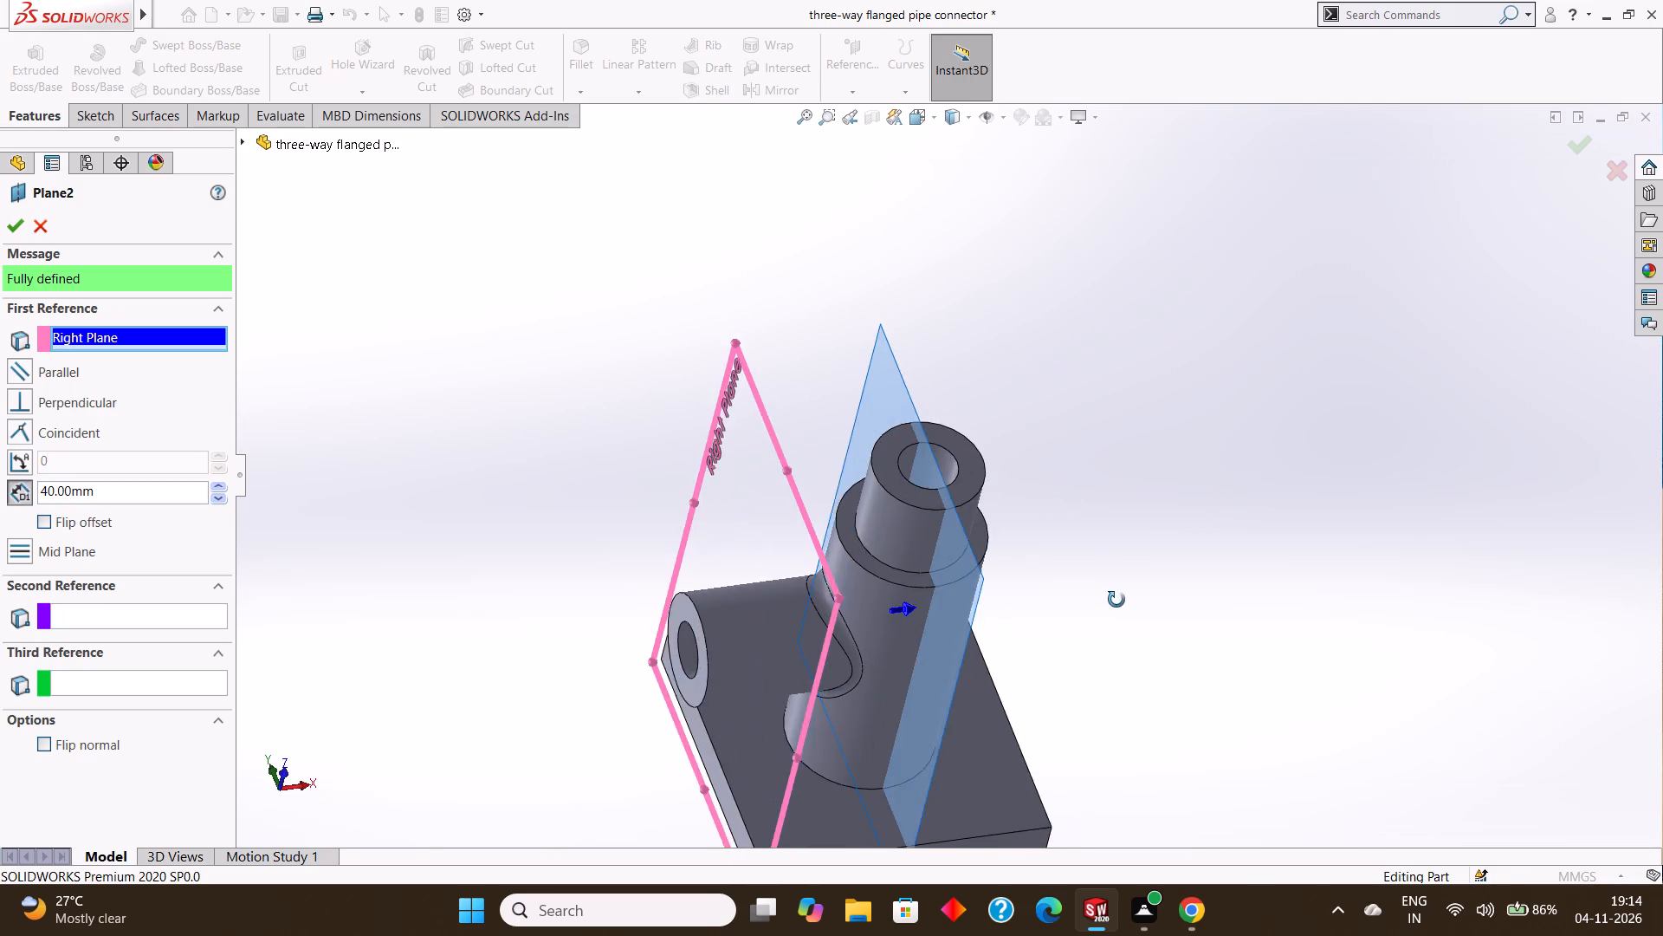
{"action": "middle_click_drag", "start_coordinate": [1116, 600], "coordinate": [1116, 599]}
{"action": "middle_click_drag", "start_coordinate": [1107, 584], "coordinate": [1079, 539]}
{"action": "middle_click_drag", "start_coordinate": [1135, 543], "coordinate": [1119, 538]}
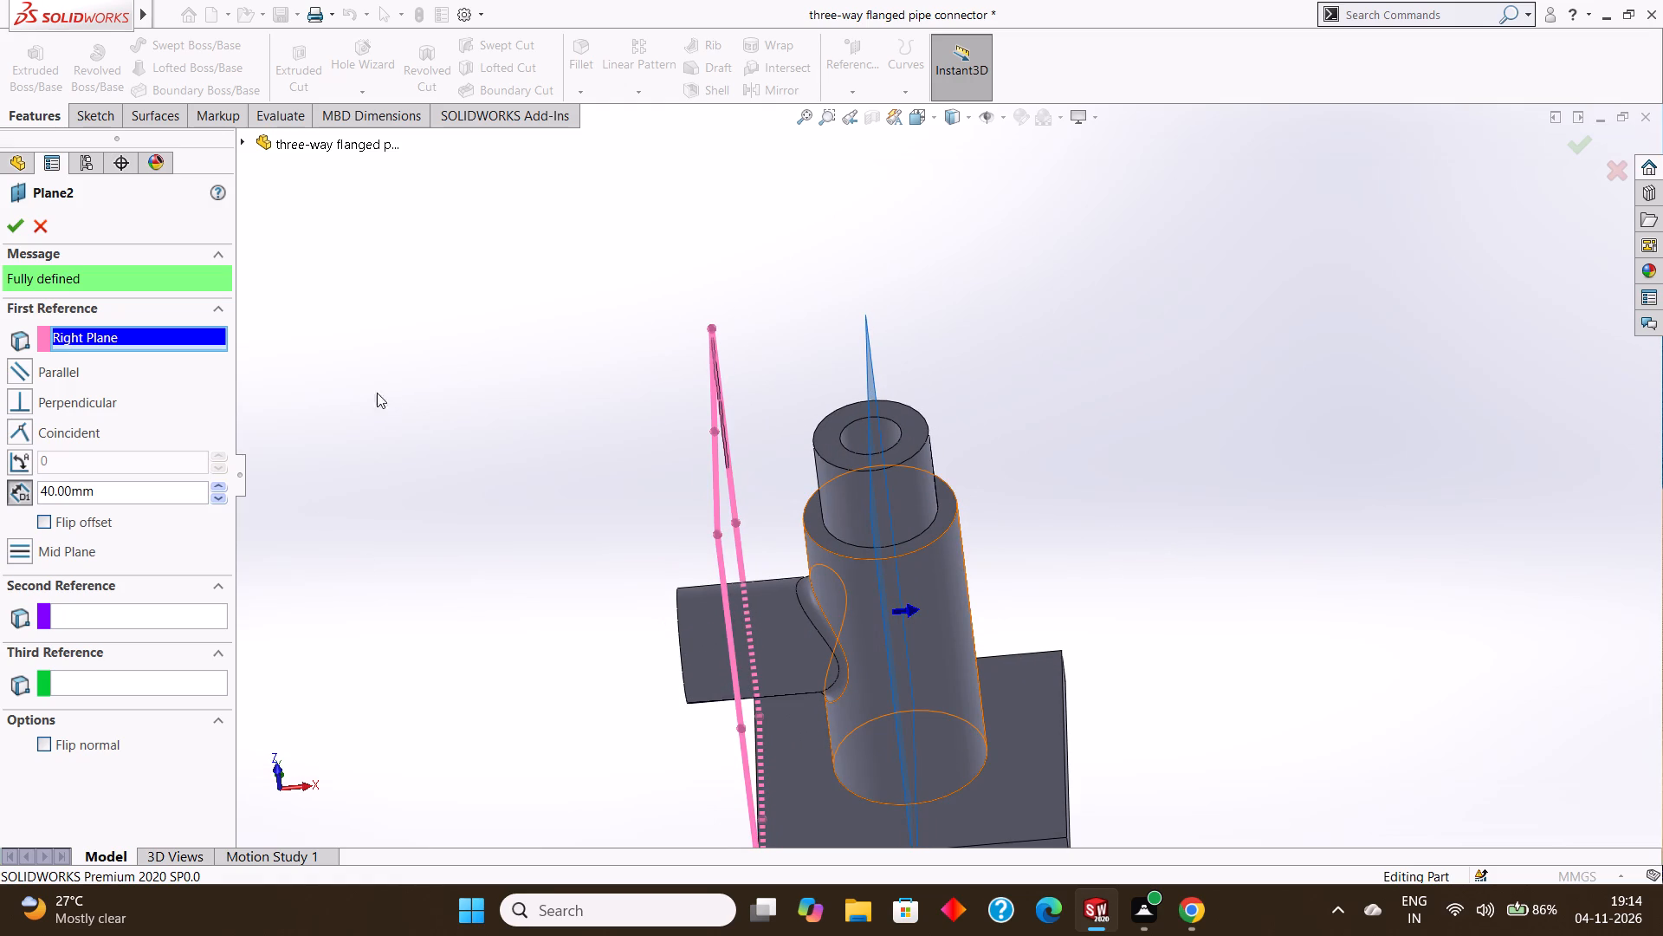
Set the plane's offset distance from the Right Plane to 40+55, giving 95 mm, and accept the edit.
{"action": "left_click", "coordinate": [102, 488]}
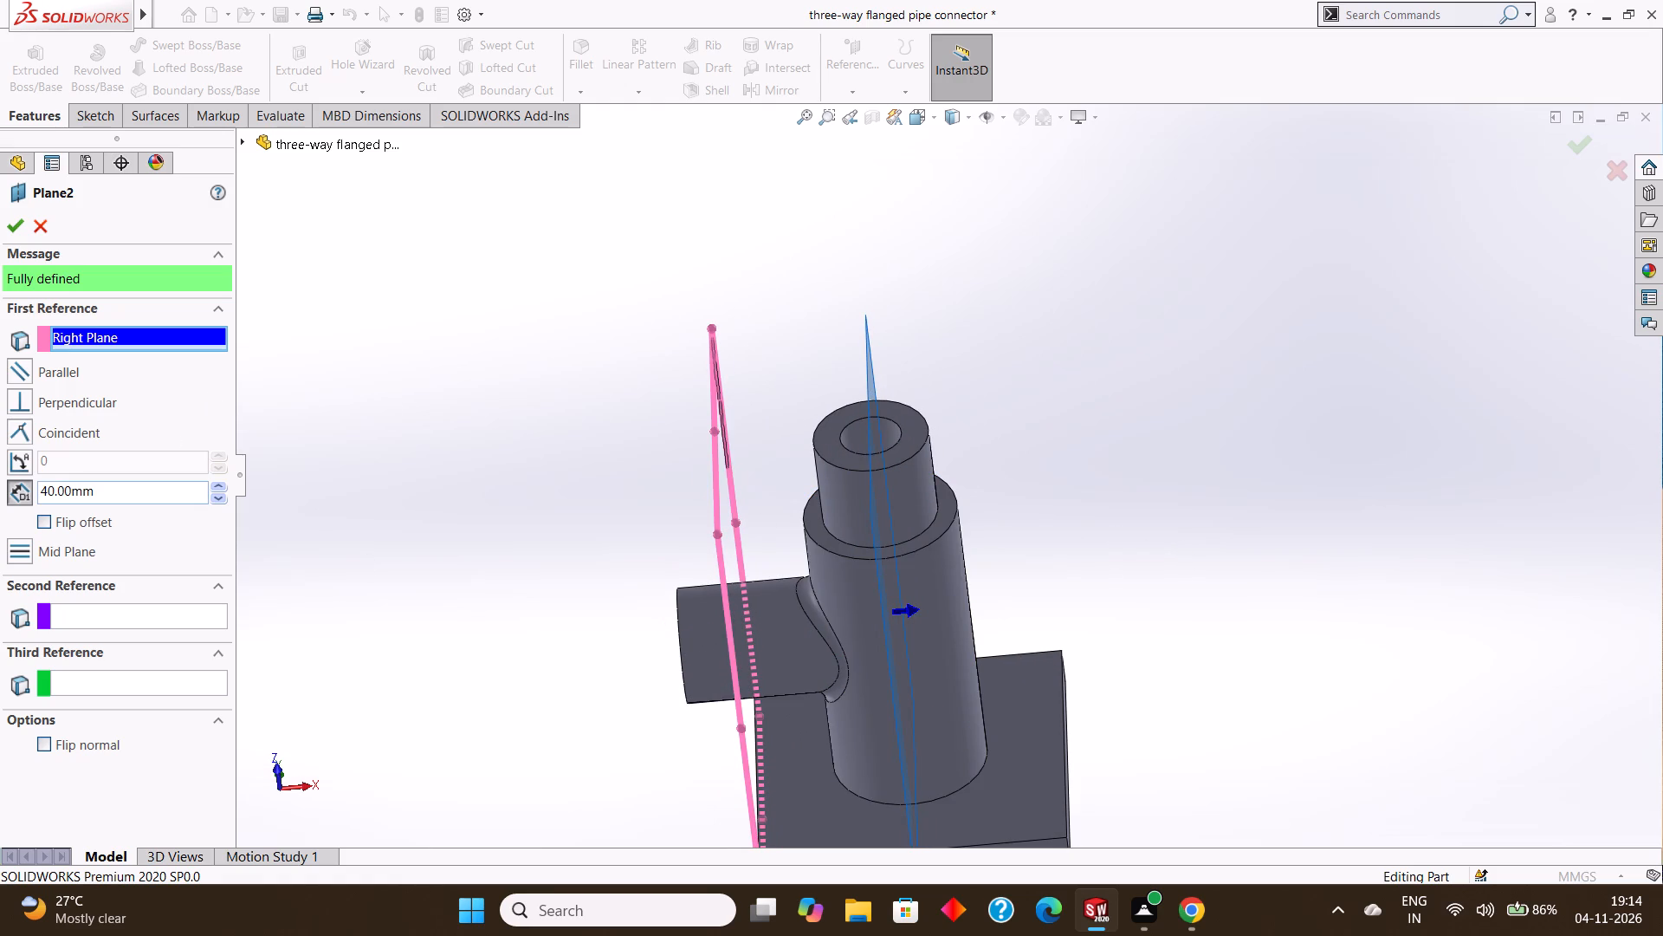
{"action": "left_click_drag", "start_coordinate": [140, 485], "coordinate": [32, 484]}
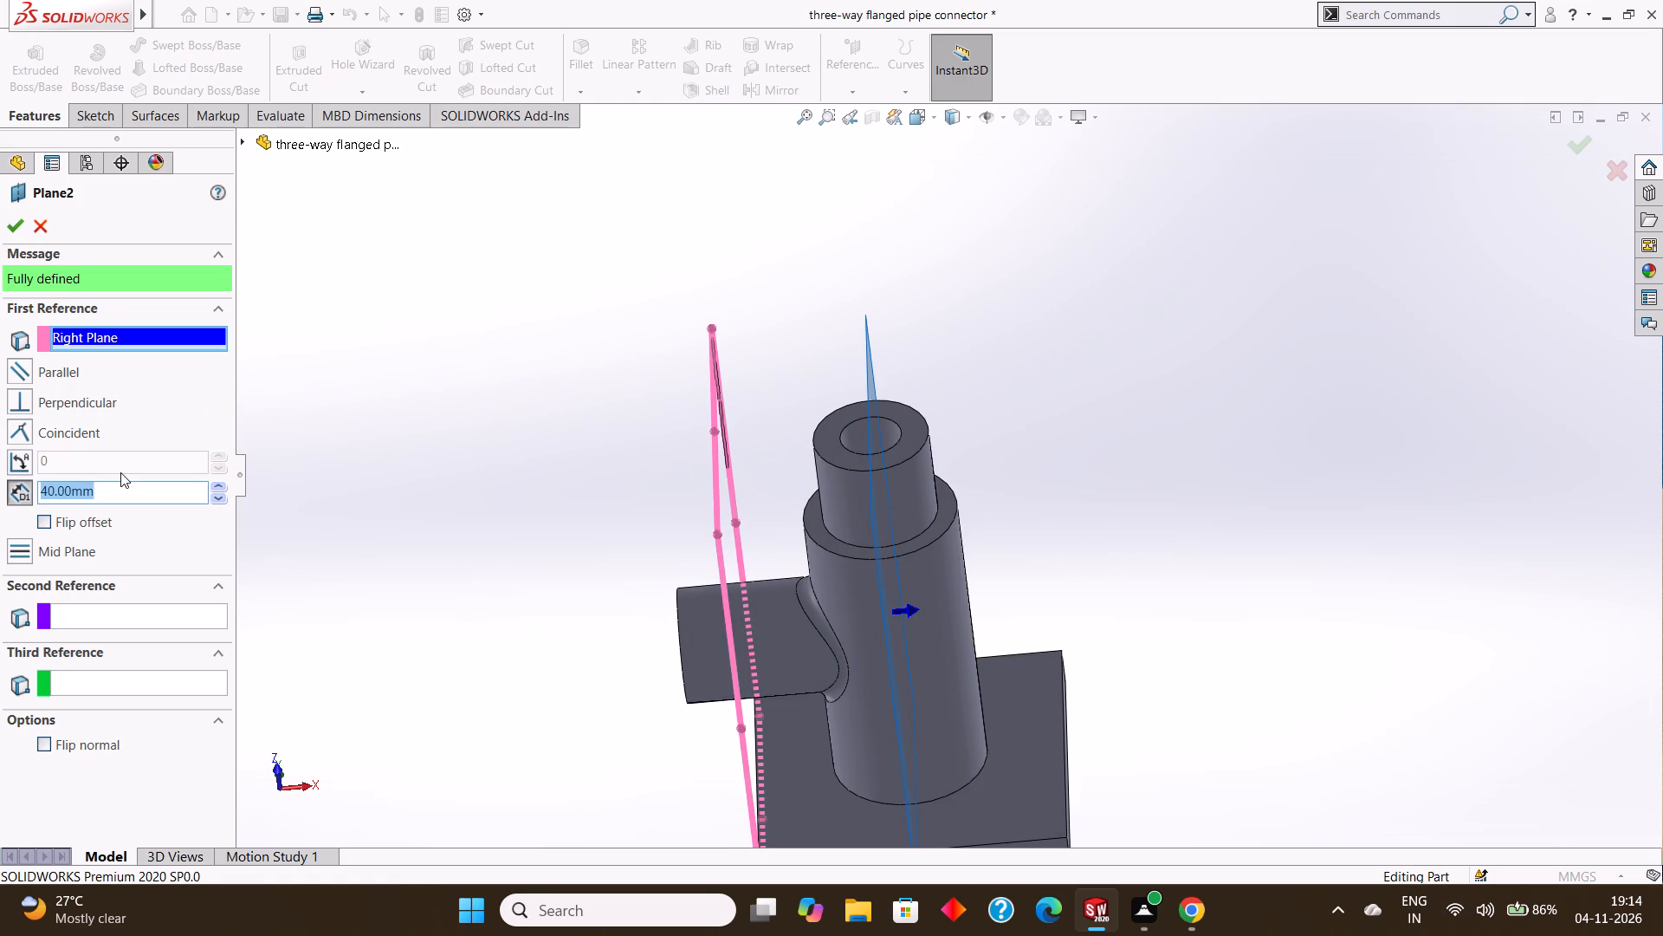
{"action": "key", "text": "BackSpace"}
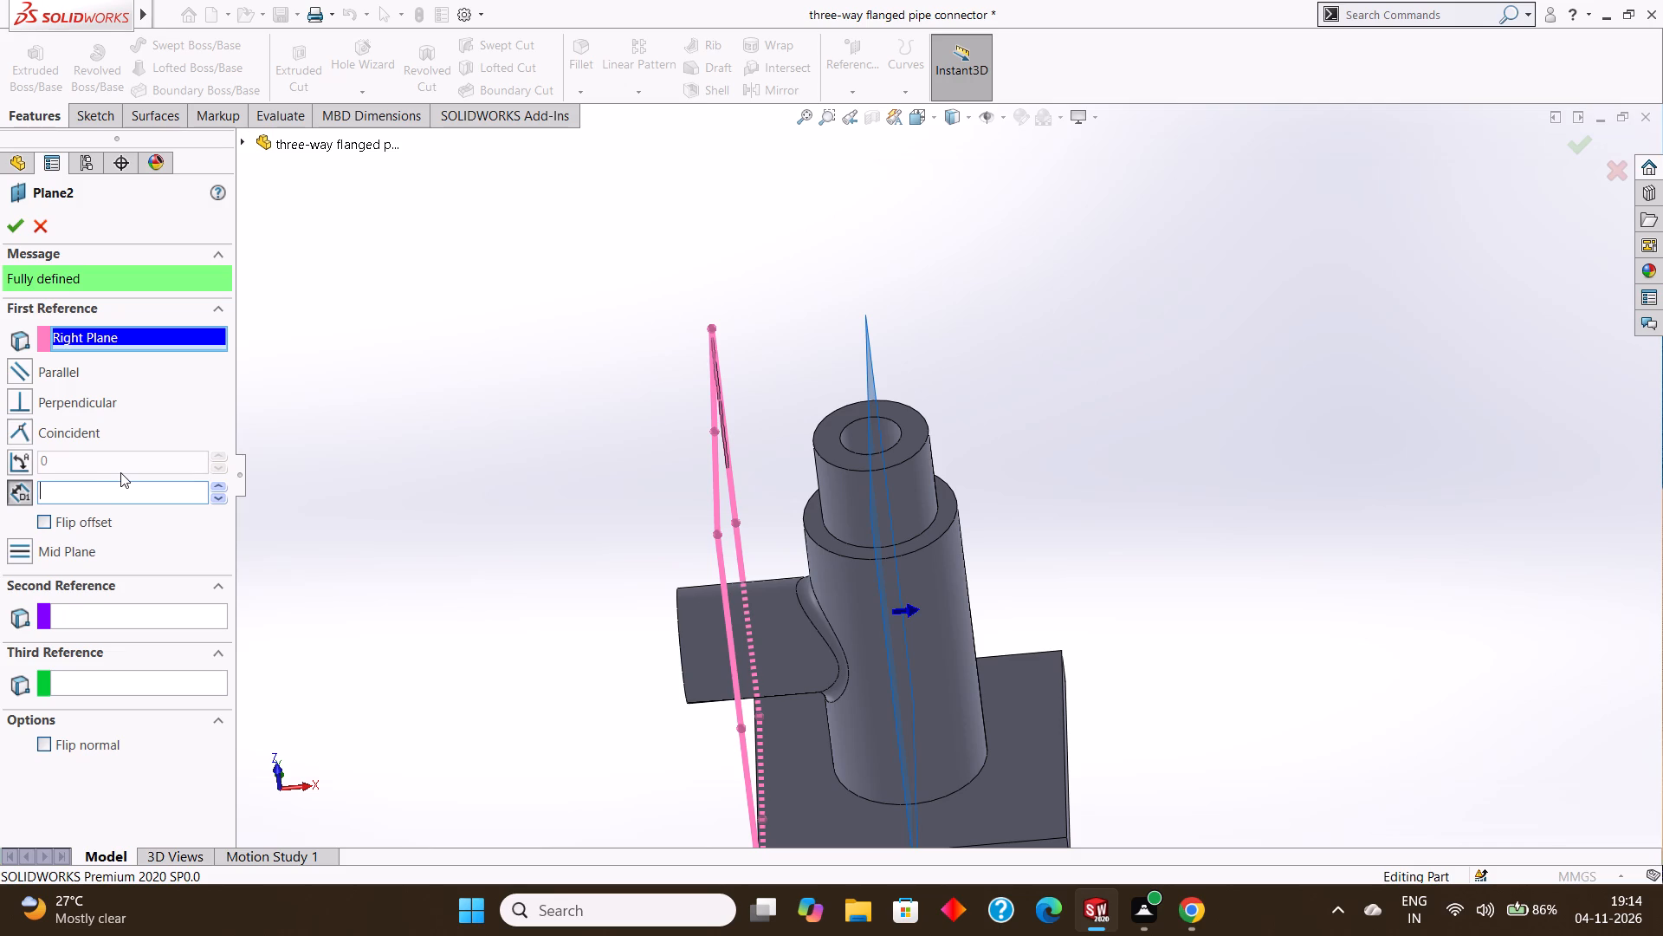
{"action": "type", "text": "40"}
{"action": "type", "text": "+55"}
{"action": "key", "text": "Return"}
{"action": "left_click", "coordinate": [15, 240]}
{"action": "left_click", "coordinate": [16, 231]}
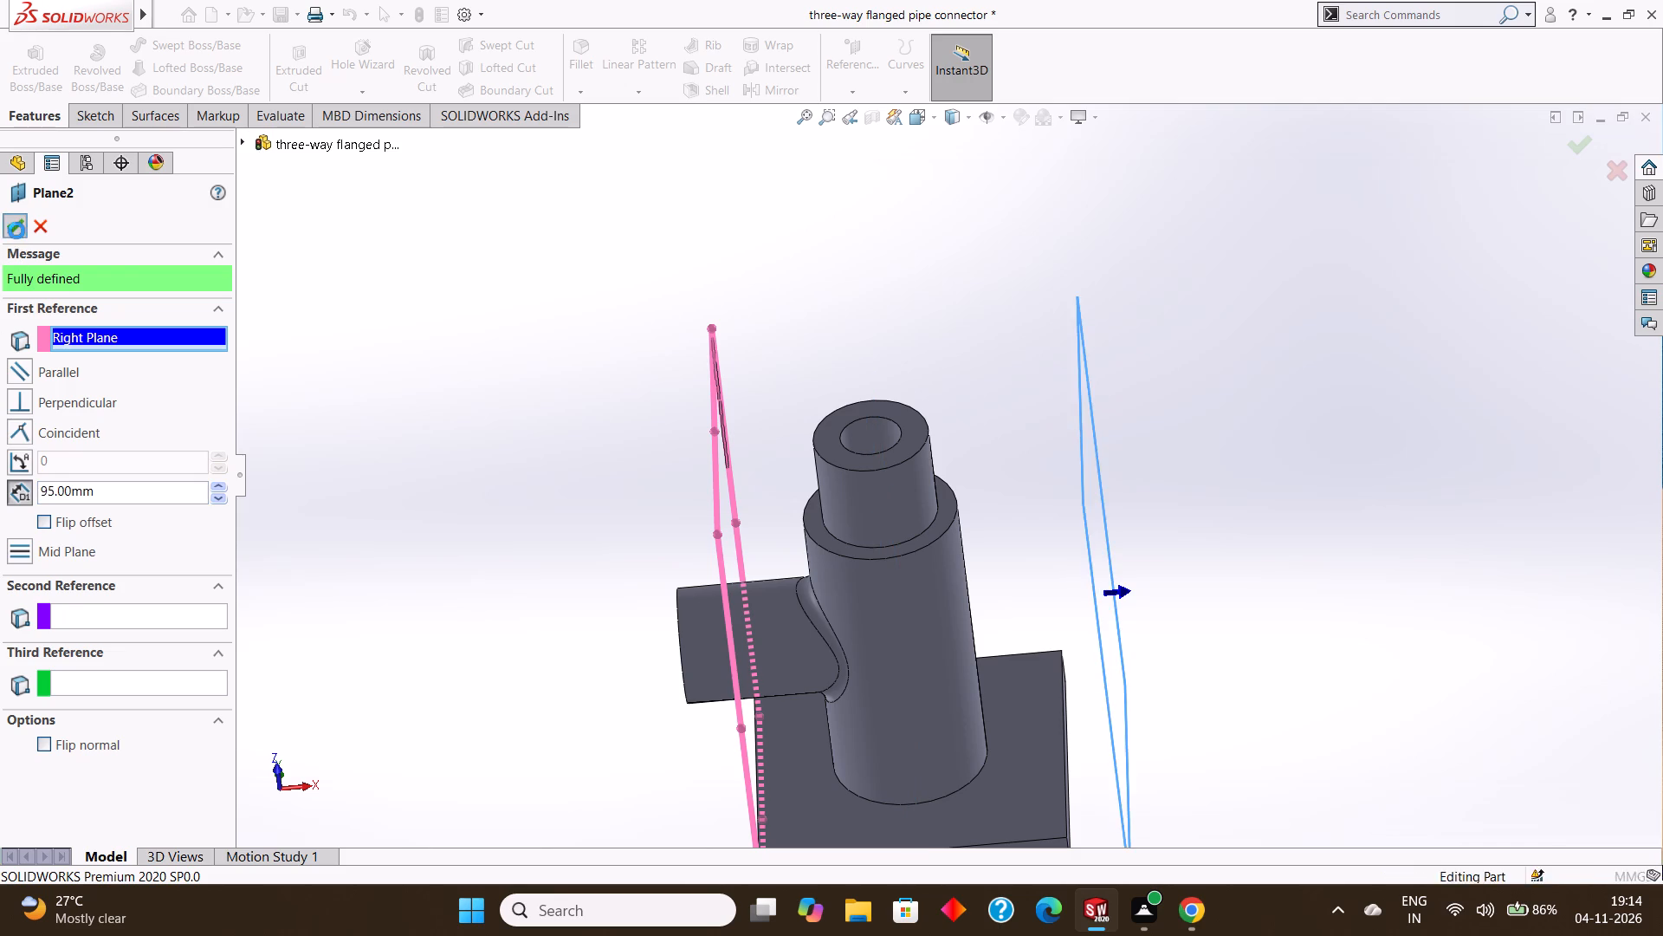
Start a sketch on the 95 mm offset plane and draw a 70 mm horizontal construction line from the midpoint of the base flange's outer edge.
{"action": "middle_click_drag", "start_coordinate": [882, 387], "coordinate": [915, 365]}
{"action": "middle_click_drag", "start_coordinate": [946, 380], "coordinate": [908, 360]}
{"action": "middle_click_drag", "start_coordinate": [954, 365], "coordinate": [932, 358]}
{"action": "middle_click_drag", "start_coordinate": [1166, 412], "coordinate": [1127, 414]}
{"action": "left_click", "coordinate": [1060, 478]}
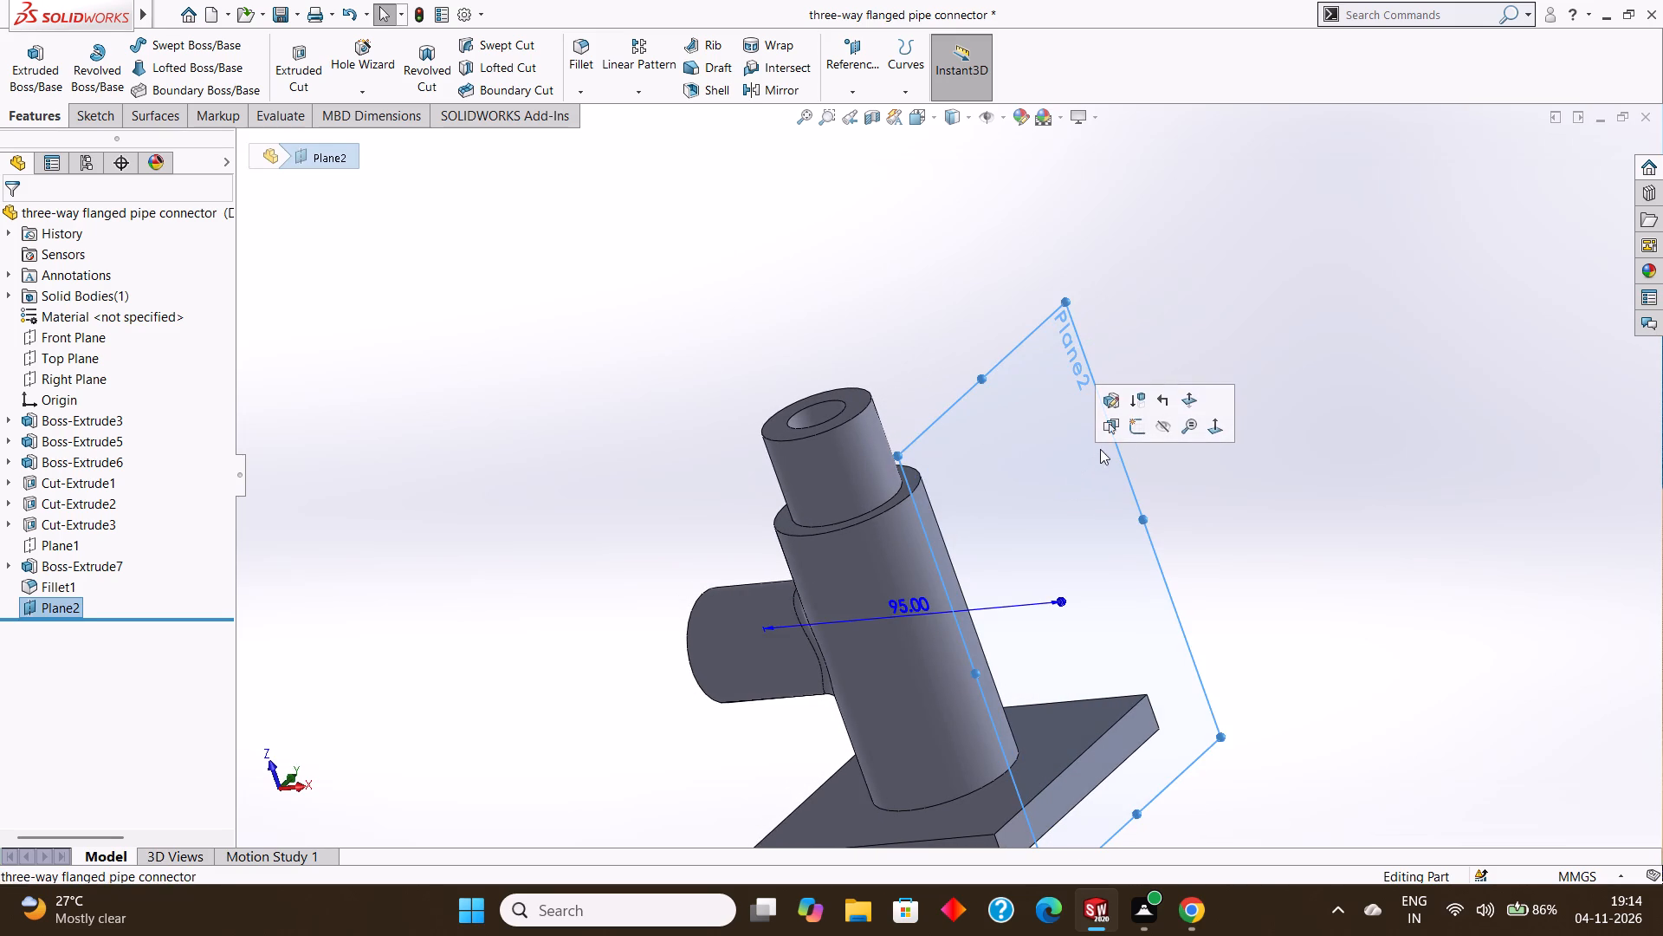
{"action": "left_click", "coordinate": [1136, 429]}
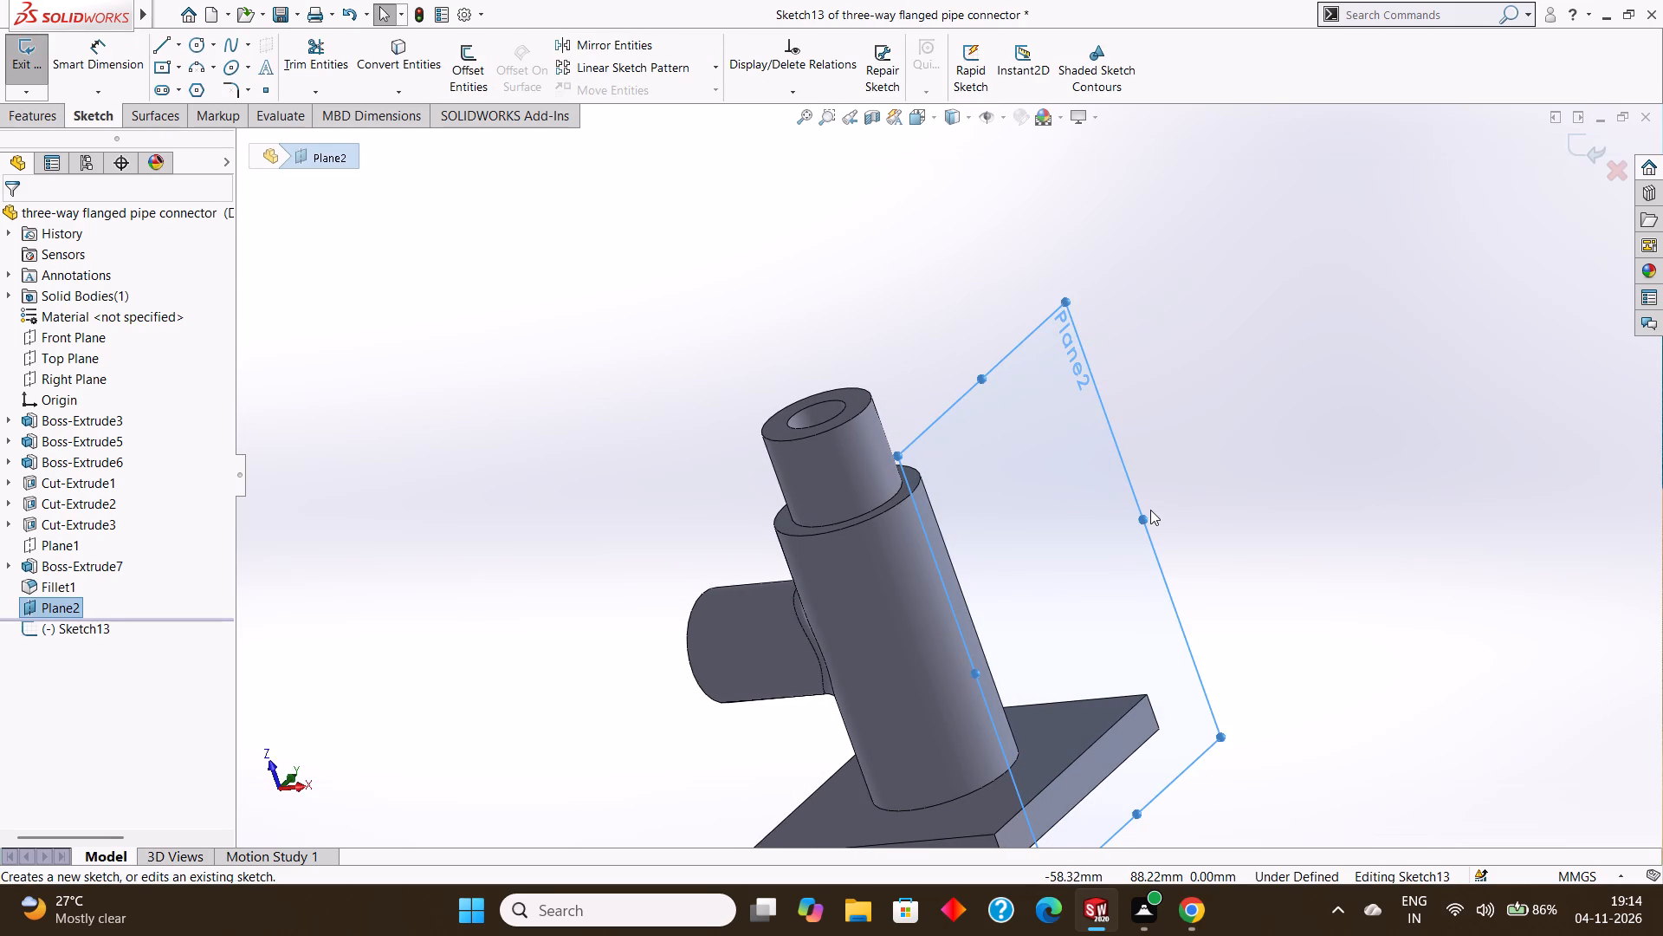
{"action": "key", "text": "ctrl+8"}
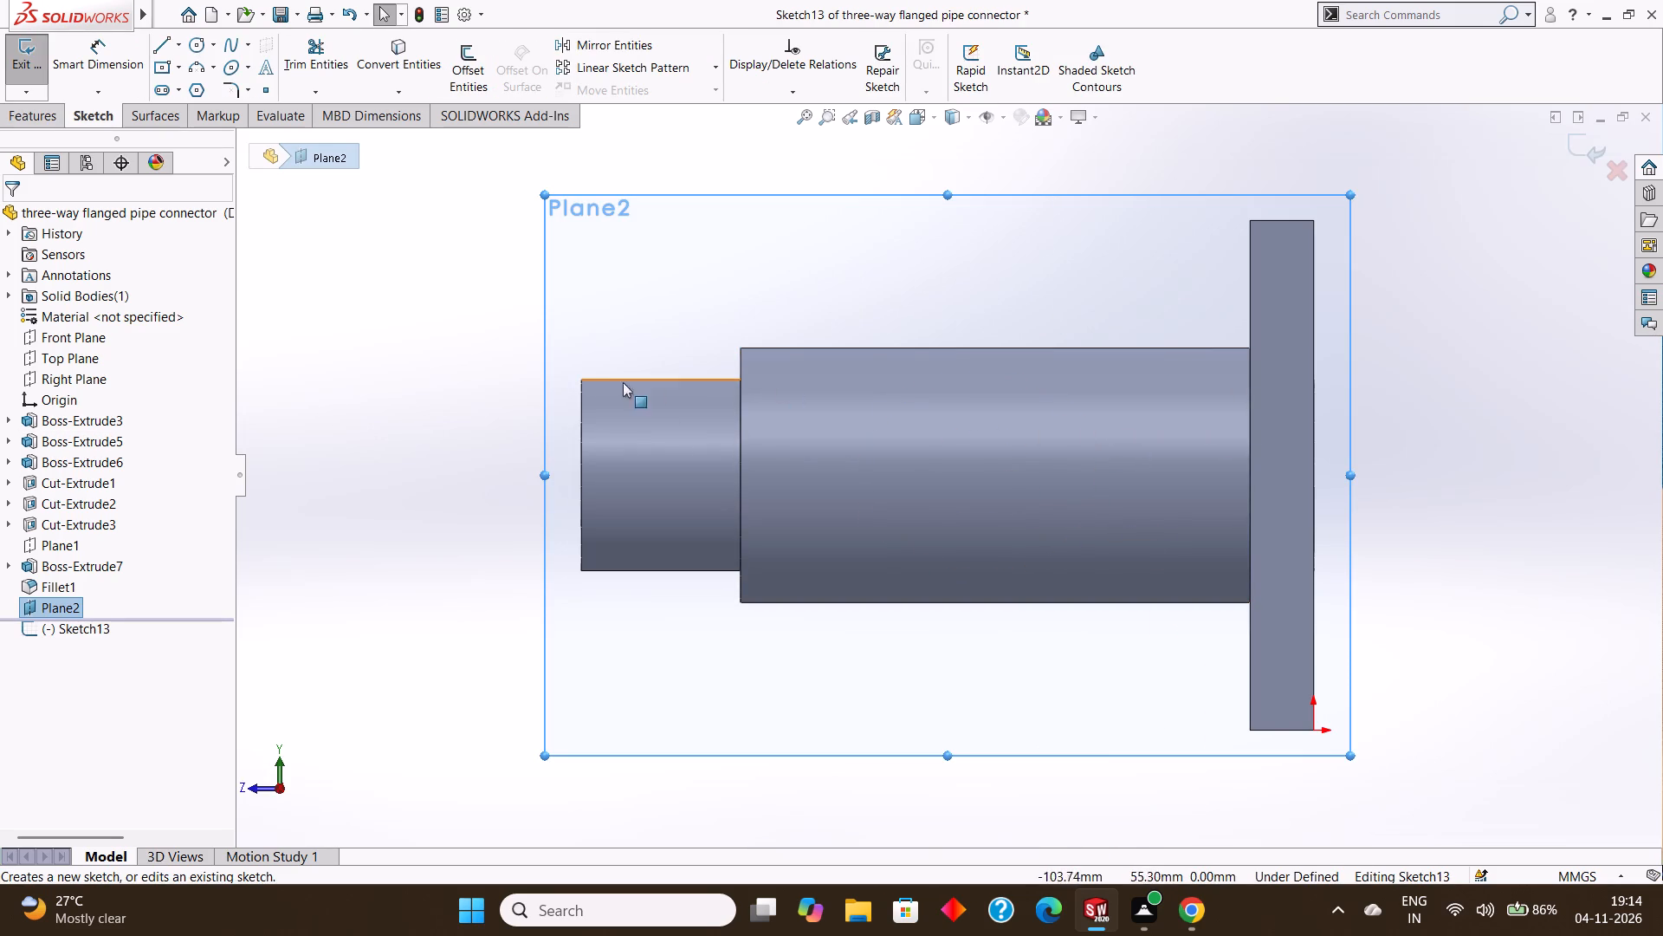
{"action": "left_click", "coordinate": [179, 46]}
{"action": "left_click", "coordinate": [196, 88]}
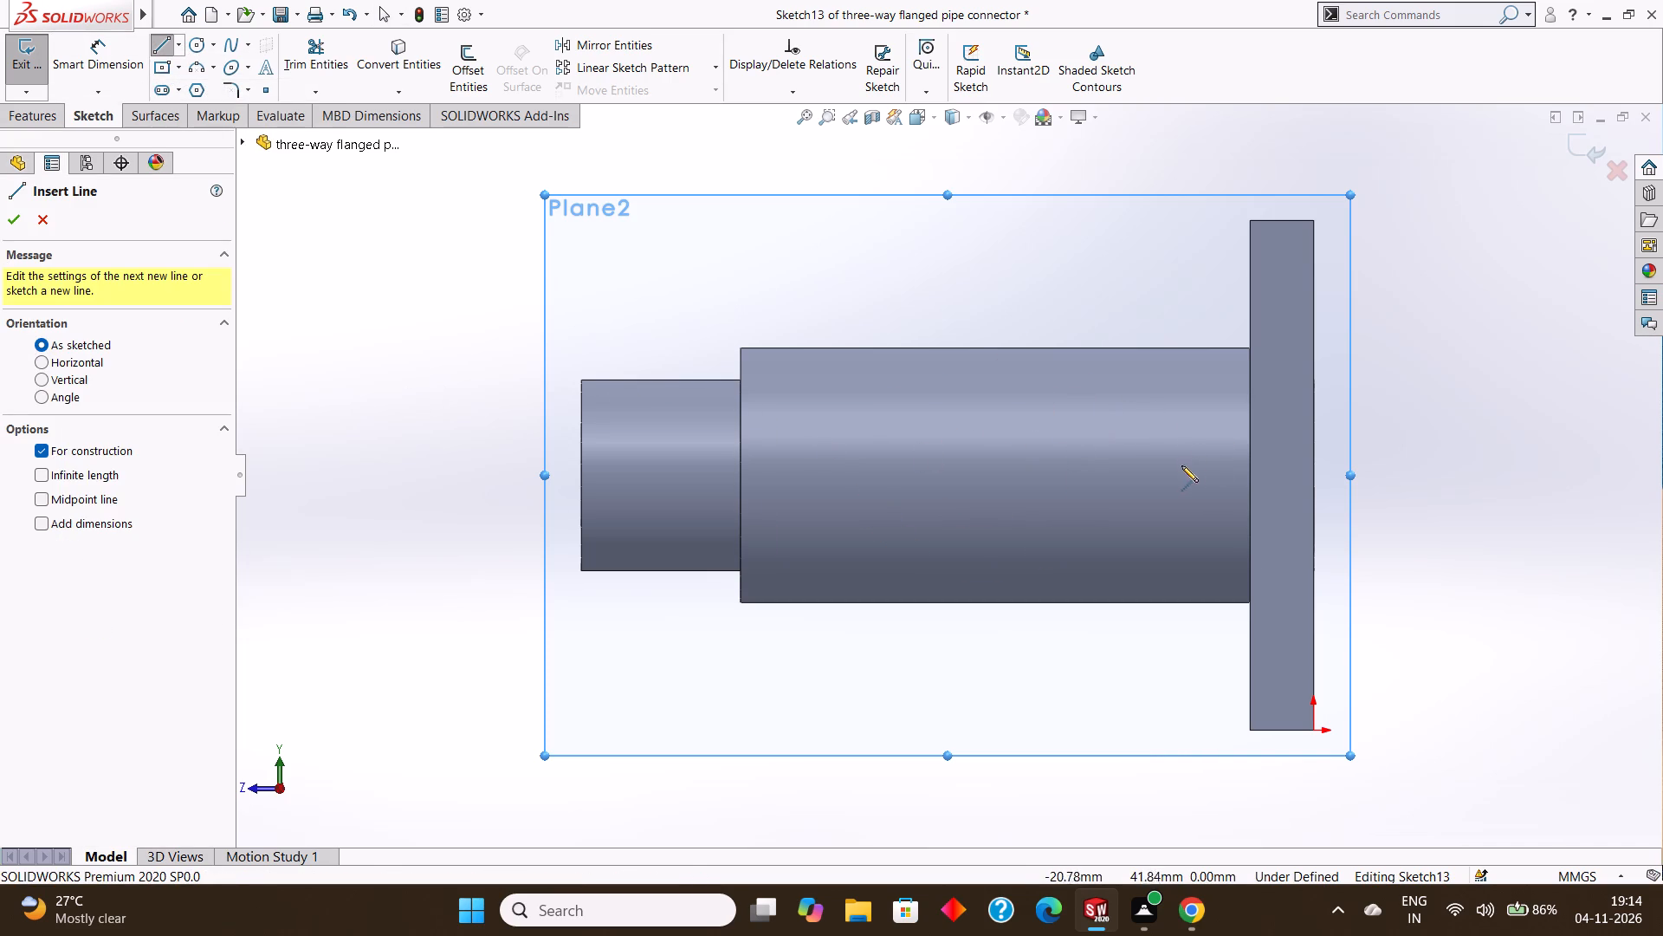
{"action": "left_click", "coordinate": [1317, 475]}
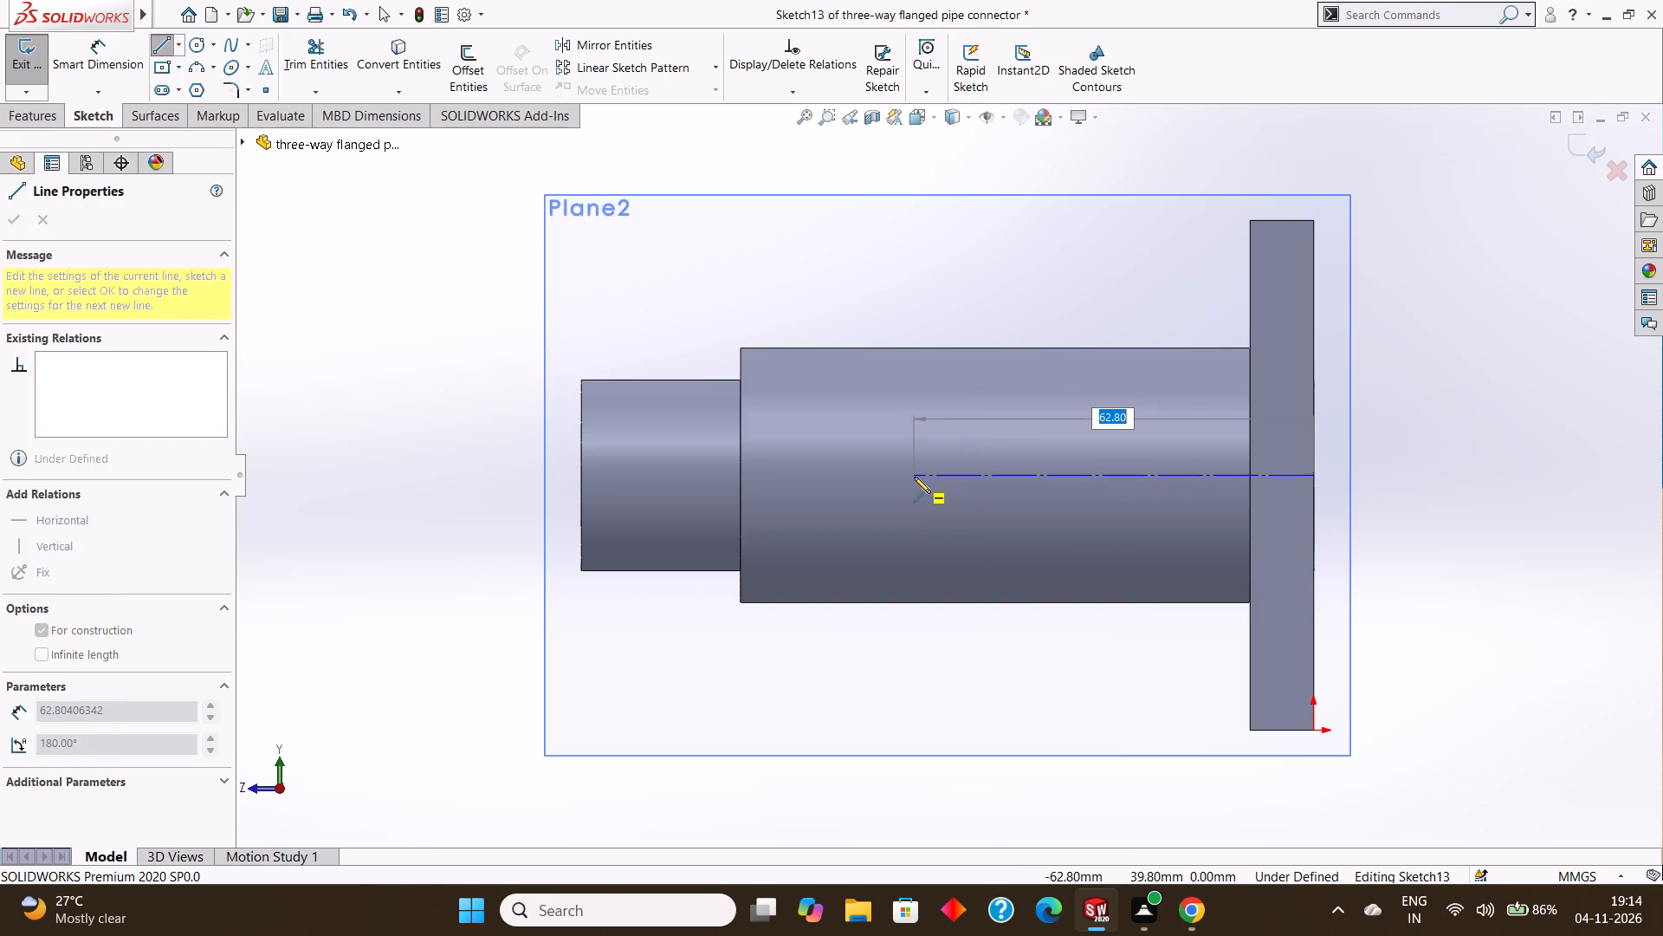
{"action": "key", "text": "BackSpace"}
{"action": "type", "text": "70"}
{"action": "key", "text": "Return"}
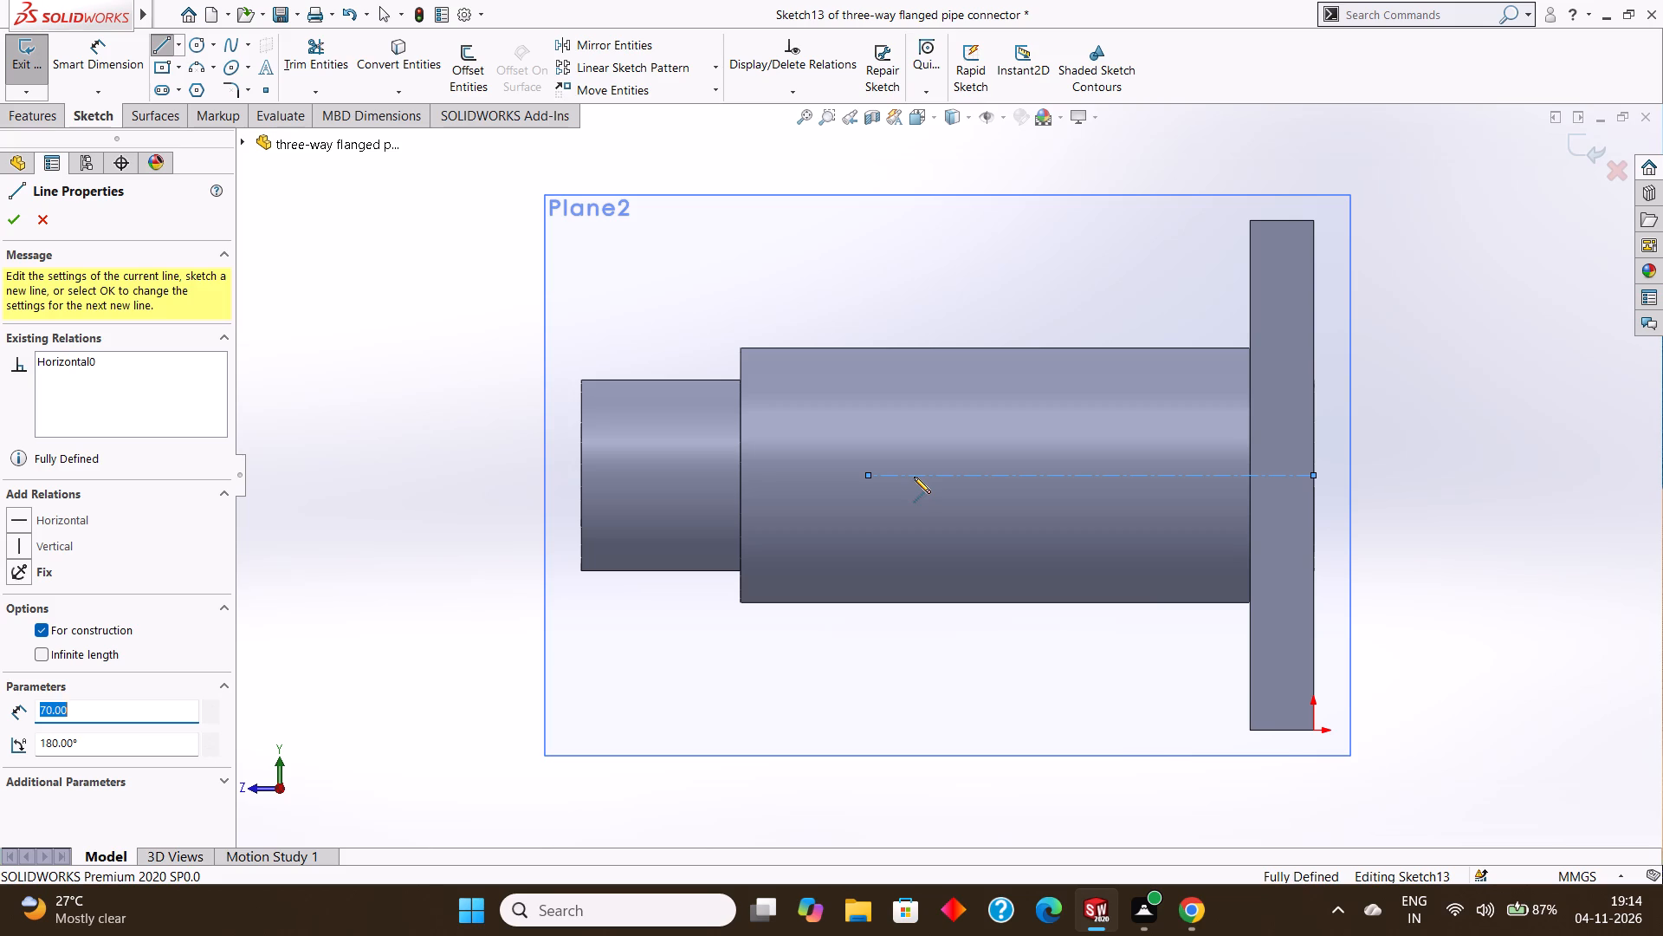
{"action": "key", "text": "Escape"}
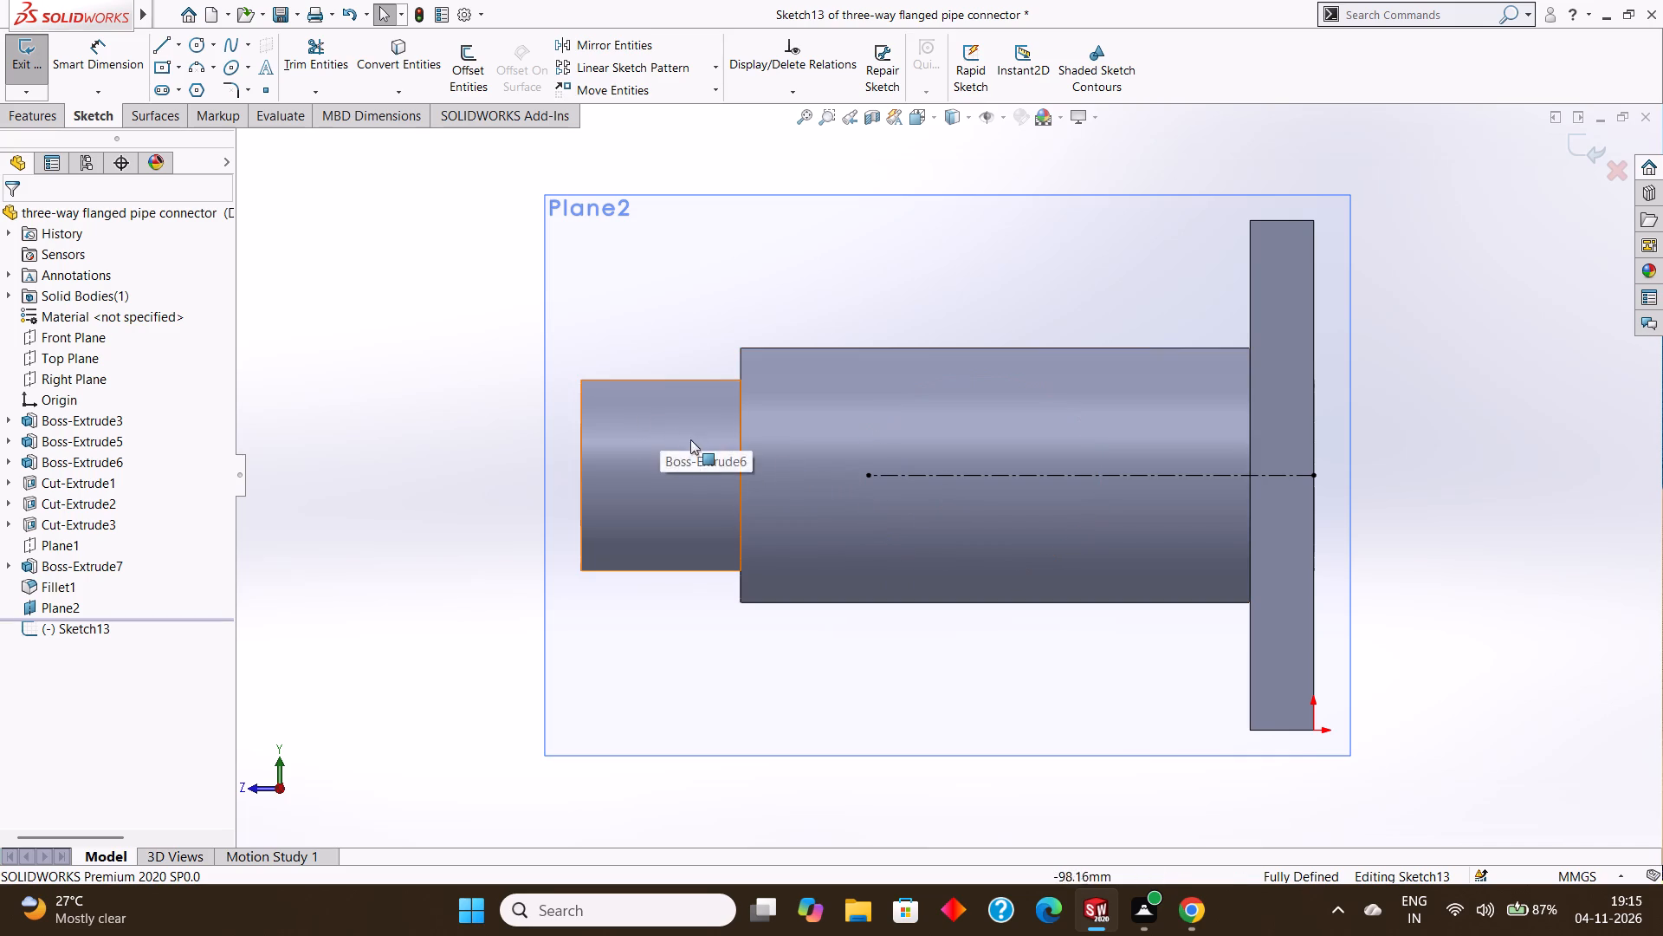
Sketch a circle of radius 7.5 mm centred on the construction line's free end.
{"action": "left_click", "coordinate": [197, 43]}
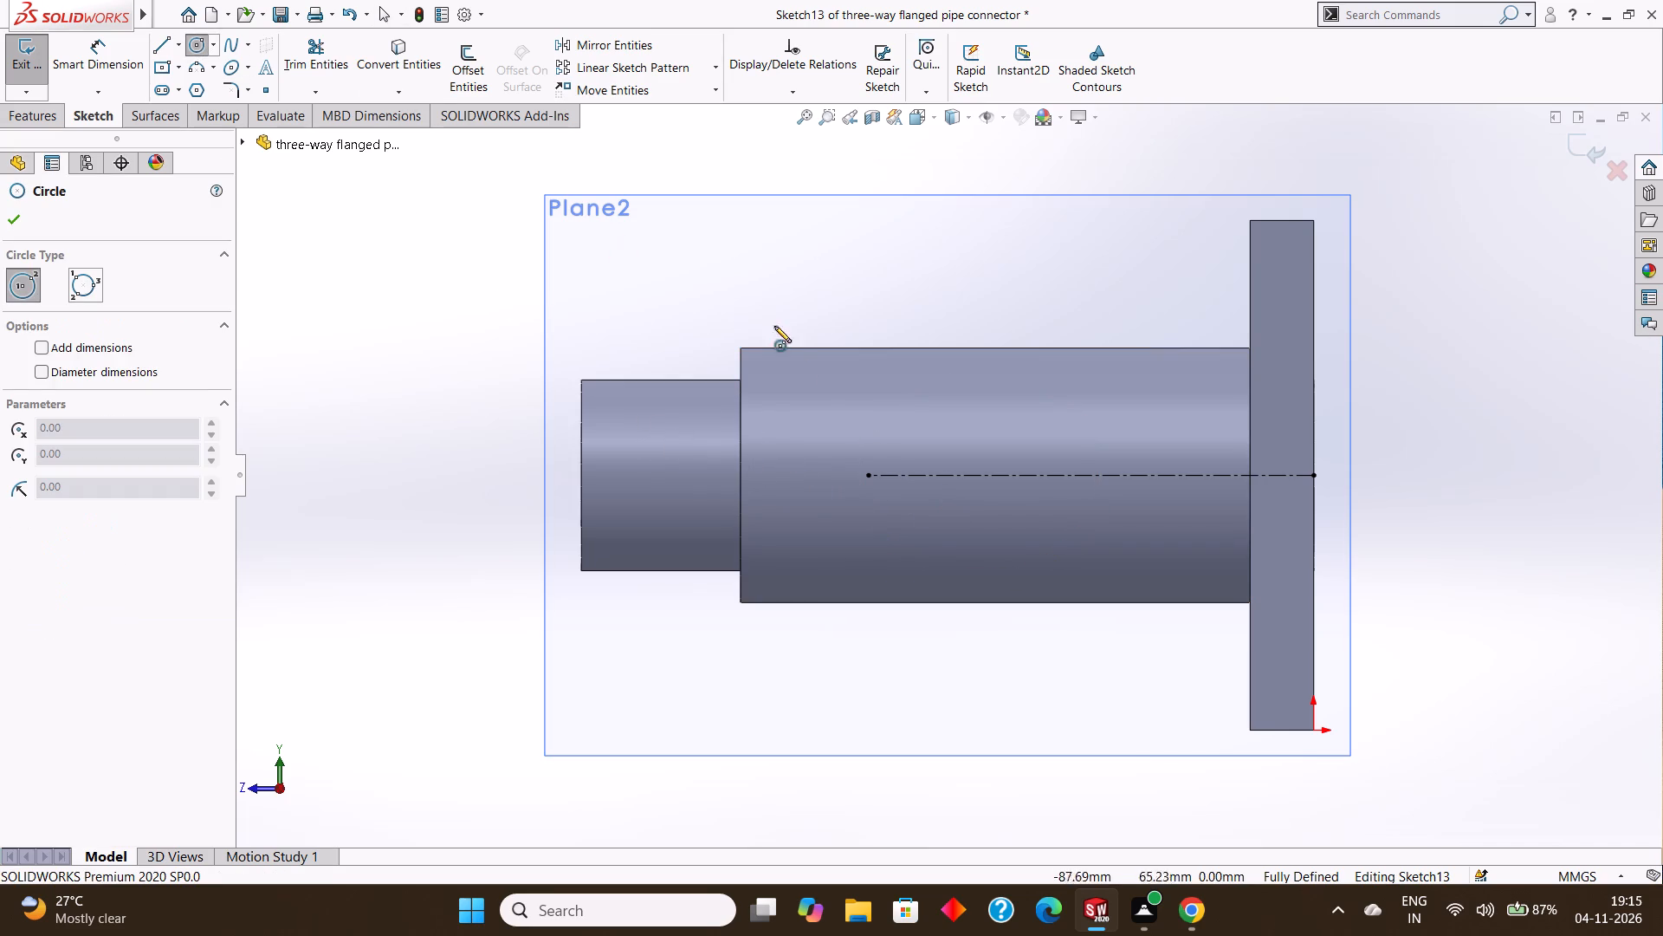
{"action": "left_click_drag", "start_coordinate": [867, 475], "coordinate": [914, 509]}
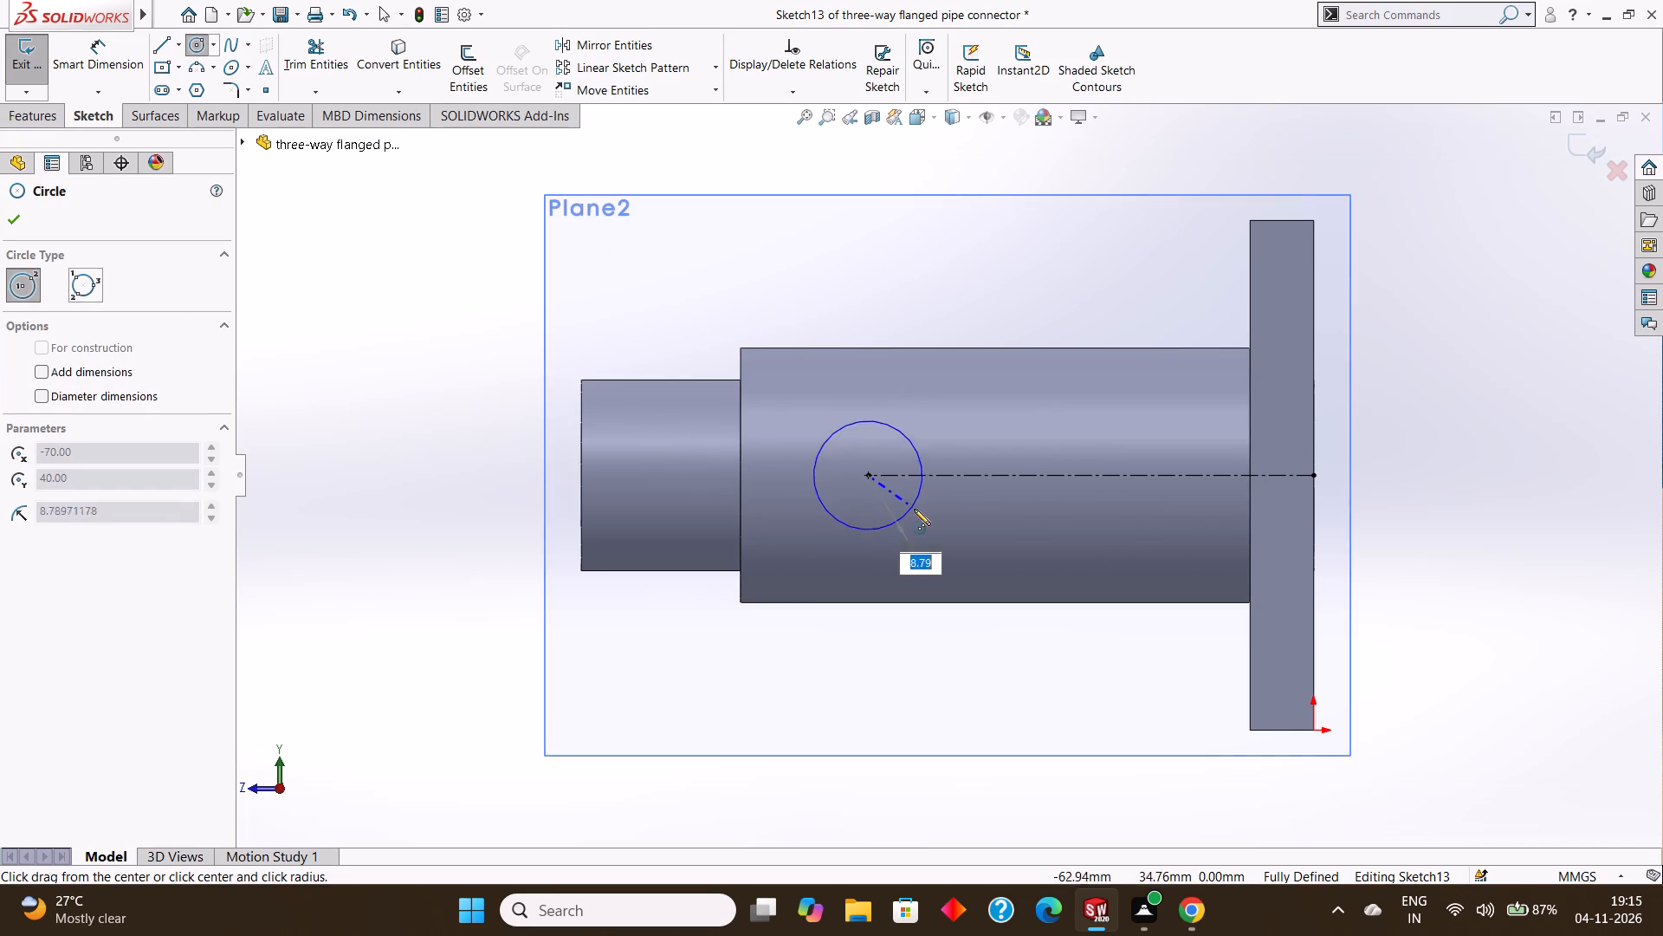
{"action": "left_click_drag", "start_coordinate": [914, 509], "coordinate": [940, 538]}
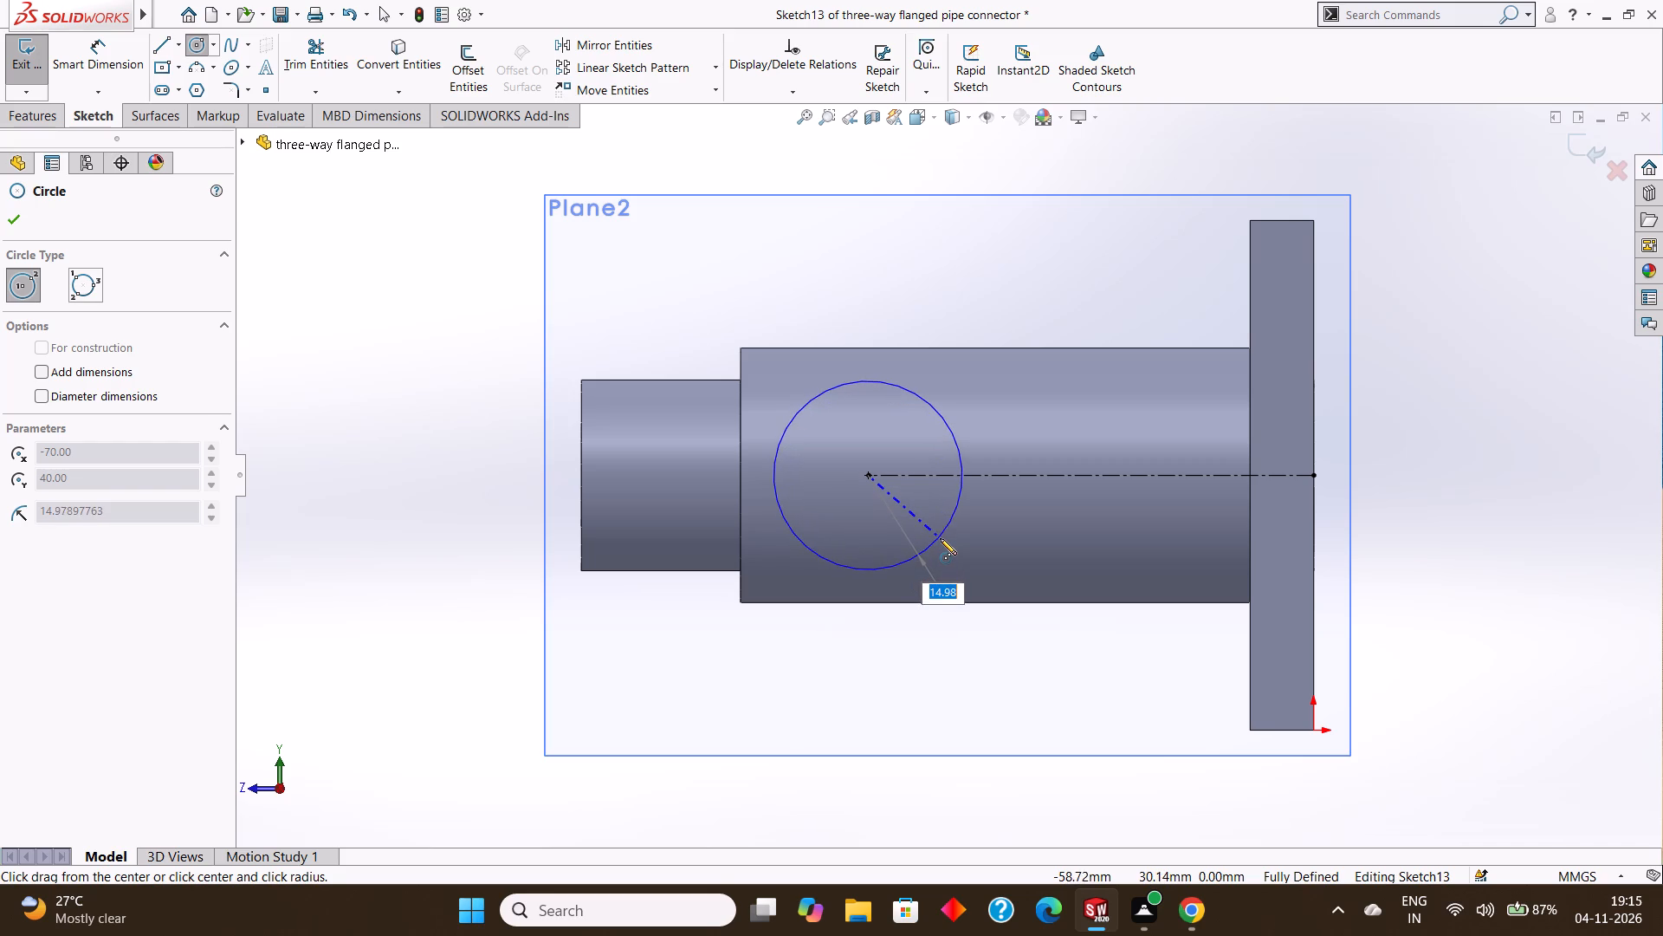
{"action": "left_click_drag", "start_coordinate": [940, 538], "coordinate": [945, 543]}
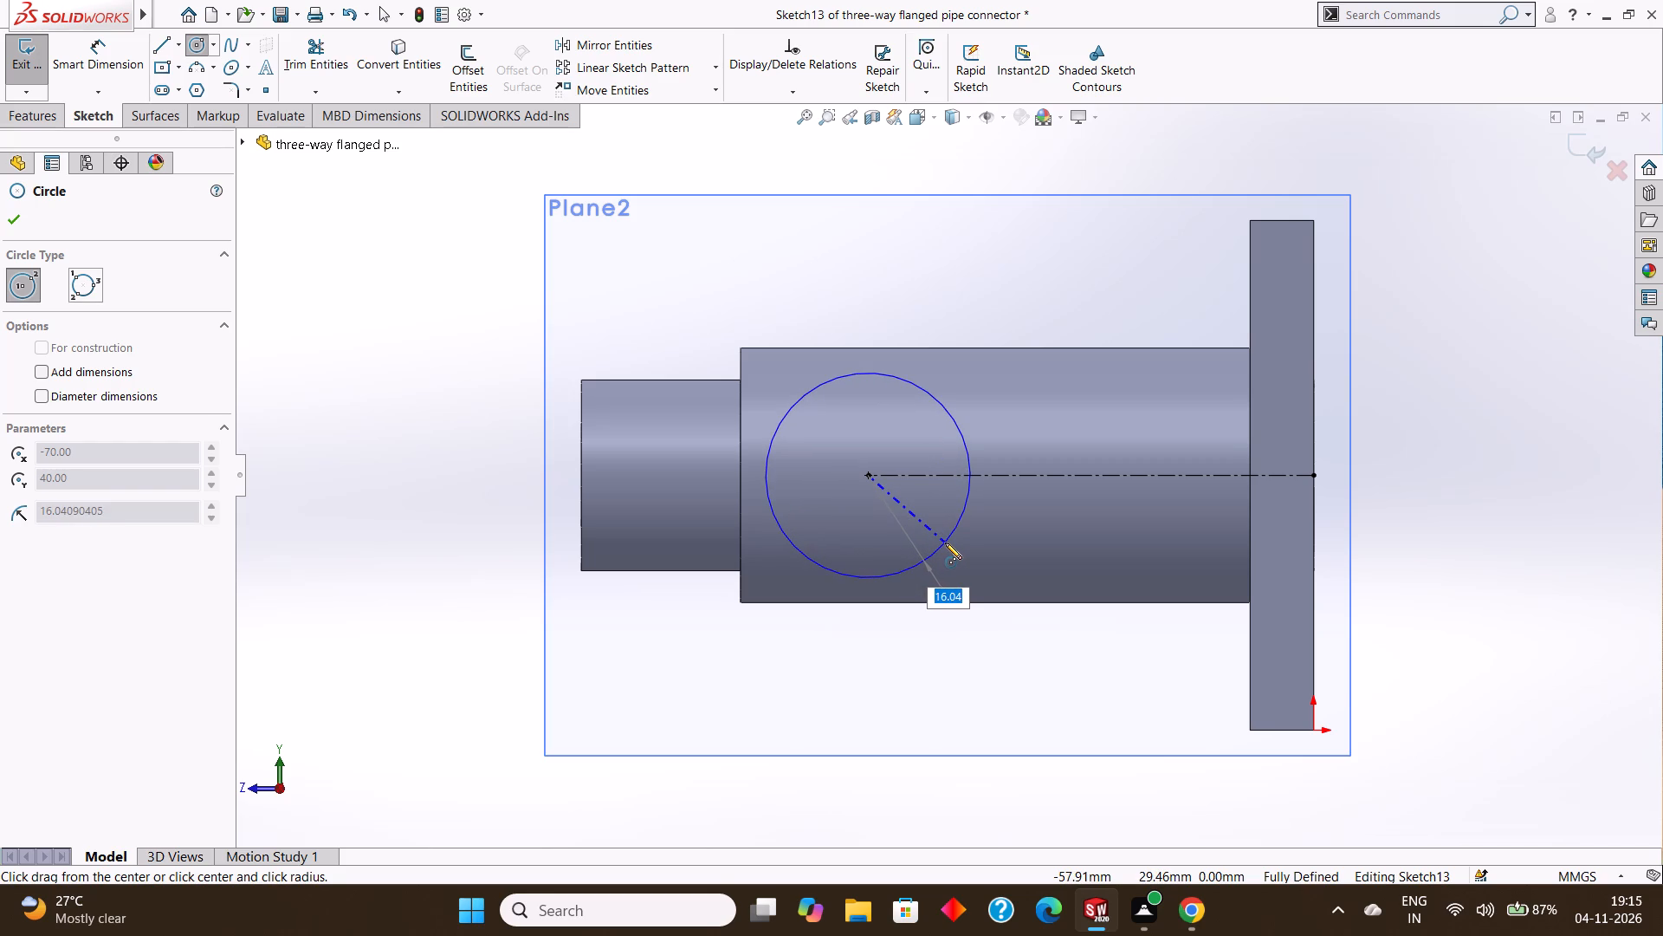
{"action": "left_click_drag", "start_coordinate": [945, 543], "coordinate": [947, 544]}
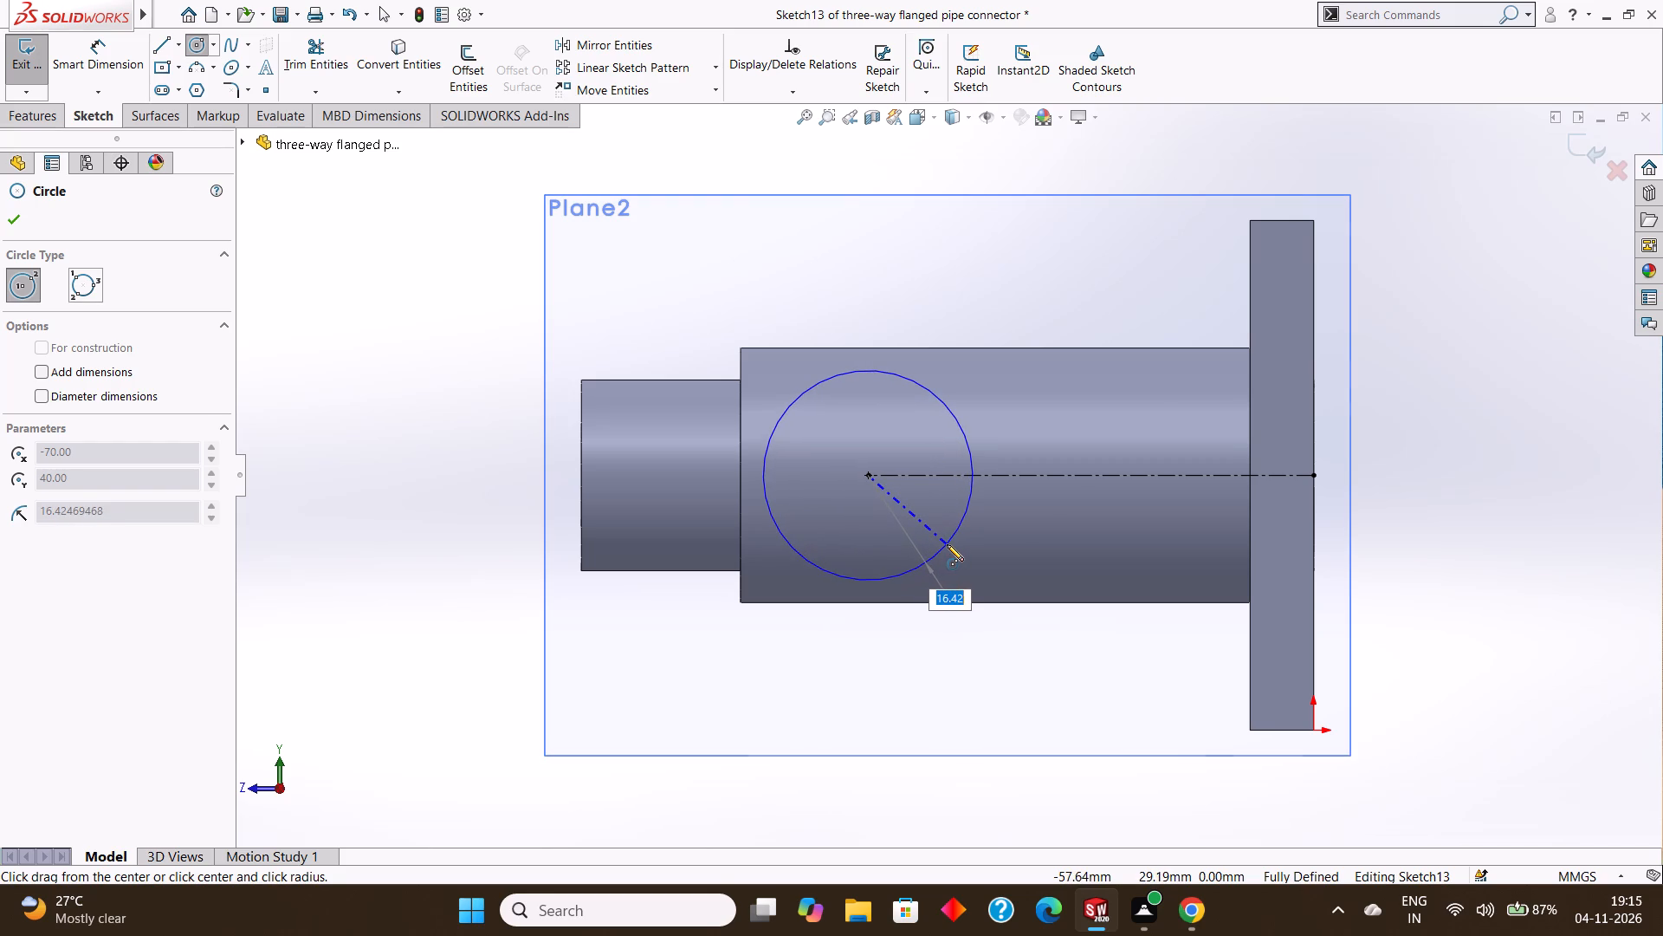
{"action": "left_click_drag", "start_coordinate": [947, 544], "coordinate": [950, 545]}
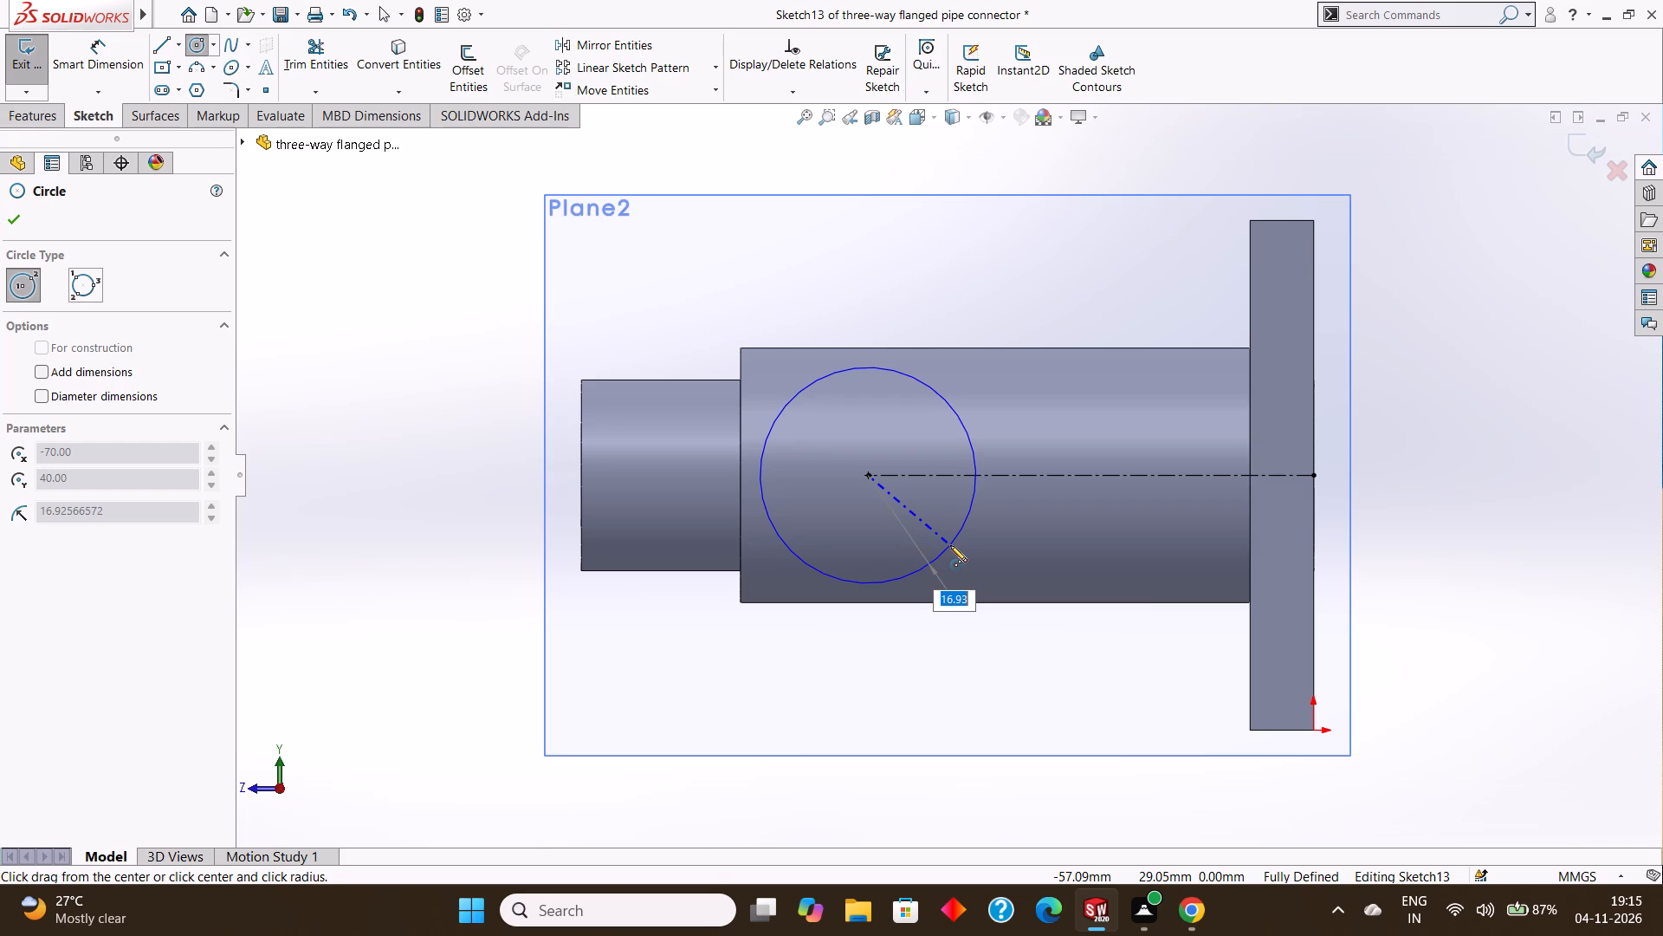
{"action": "left_click_drag", "start_coordinate": [950, 545], "coordinate": [930, 506]}
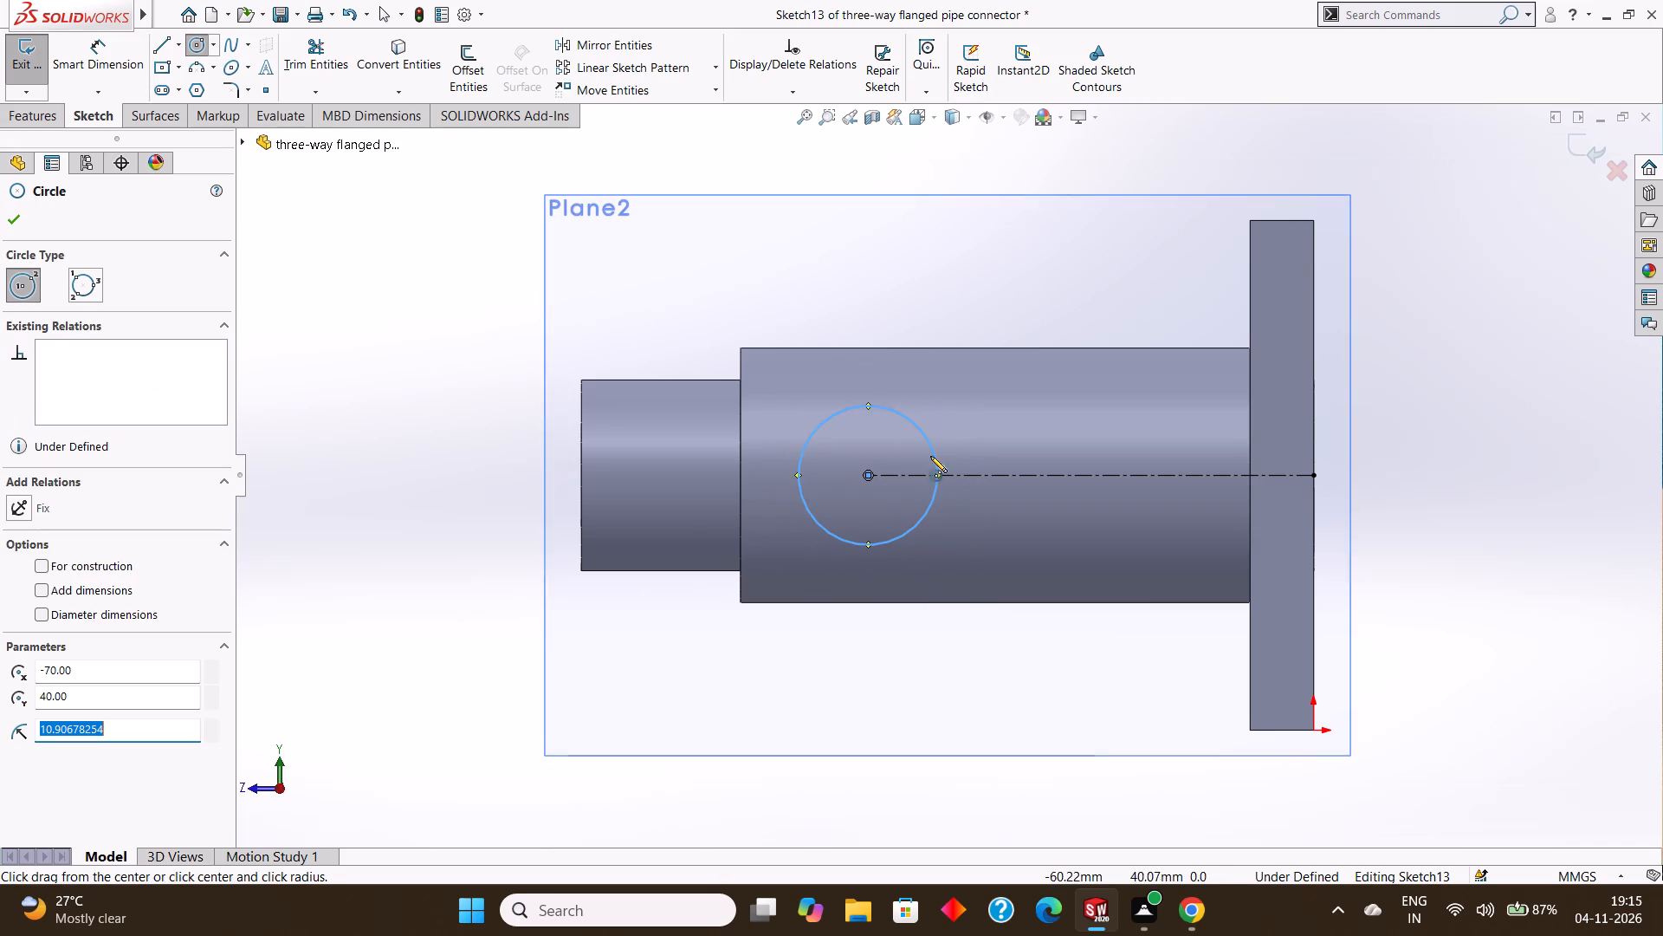
{"action": "key", "text": "BackSpace"}
{"action": "type", "text": "7.5"}
{"action": "key", "text": "Return"}
{"action": "key", "text": "Escape"}
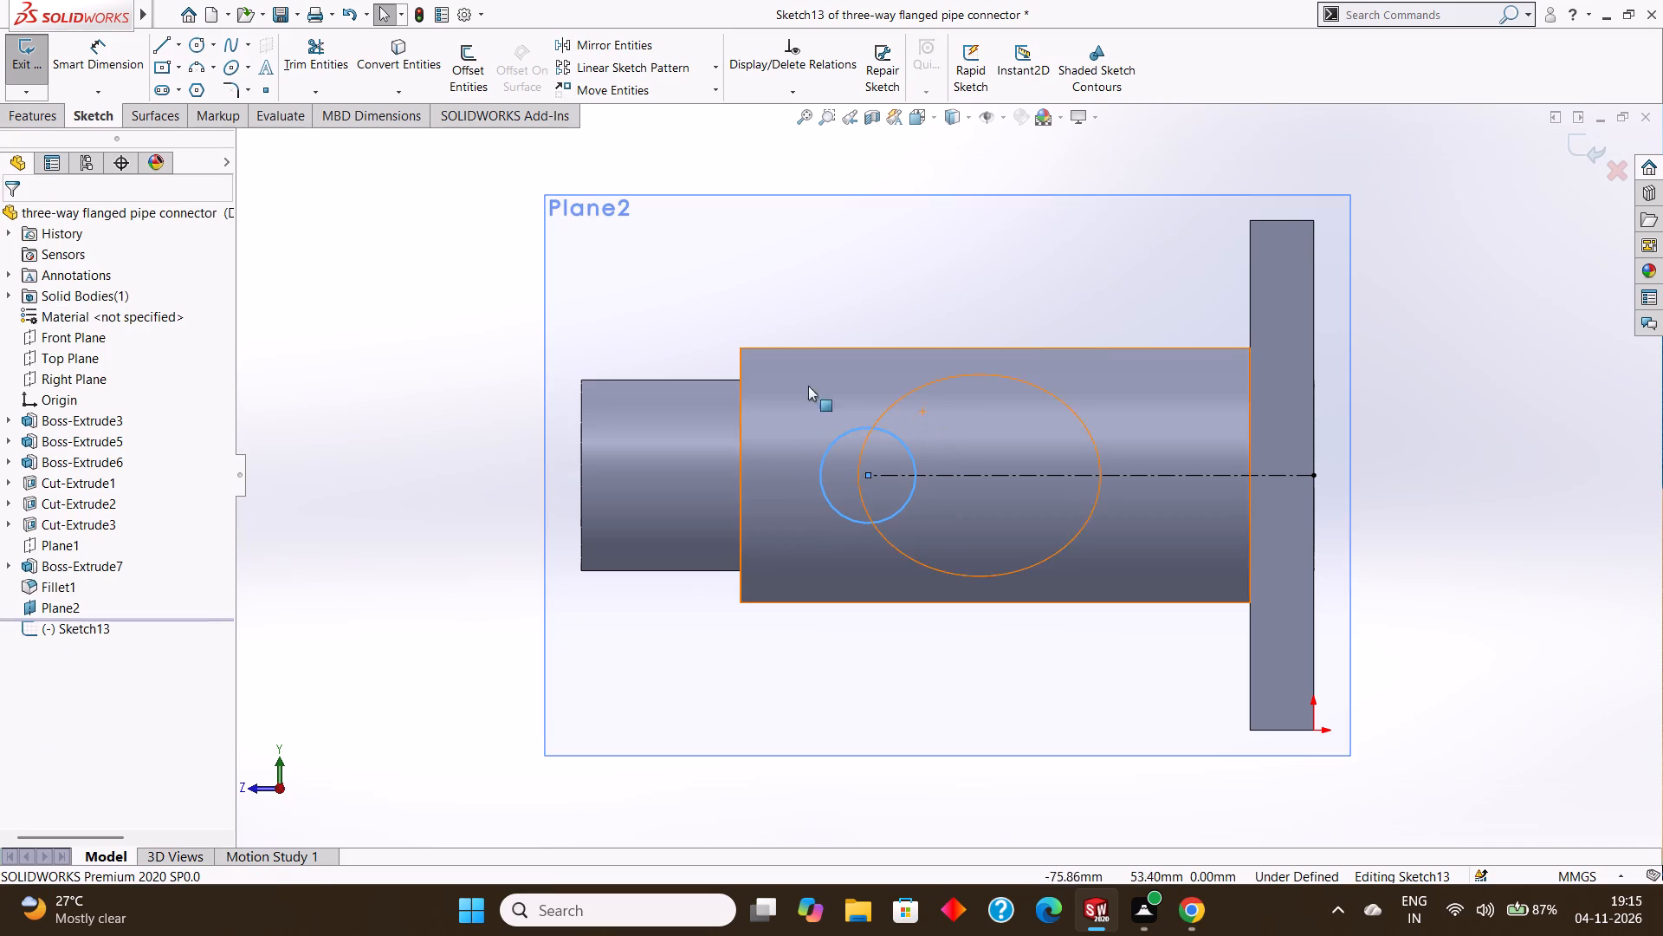
Add a diameter dimension to the circle, placed above the main cylinder.
{"action": "left_click", "coordinate": [97, 65]}
{"action": "left_click", "coordinate": [863, 426]}
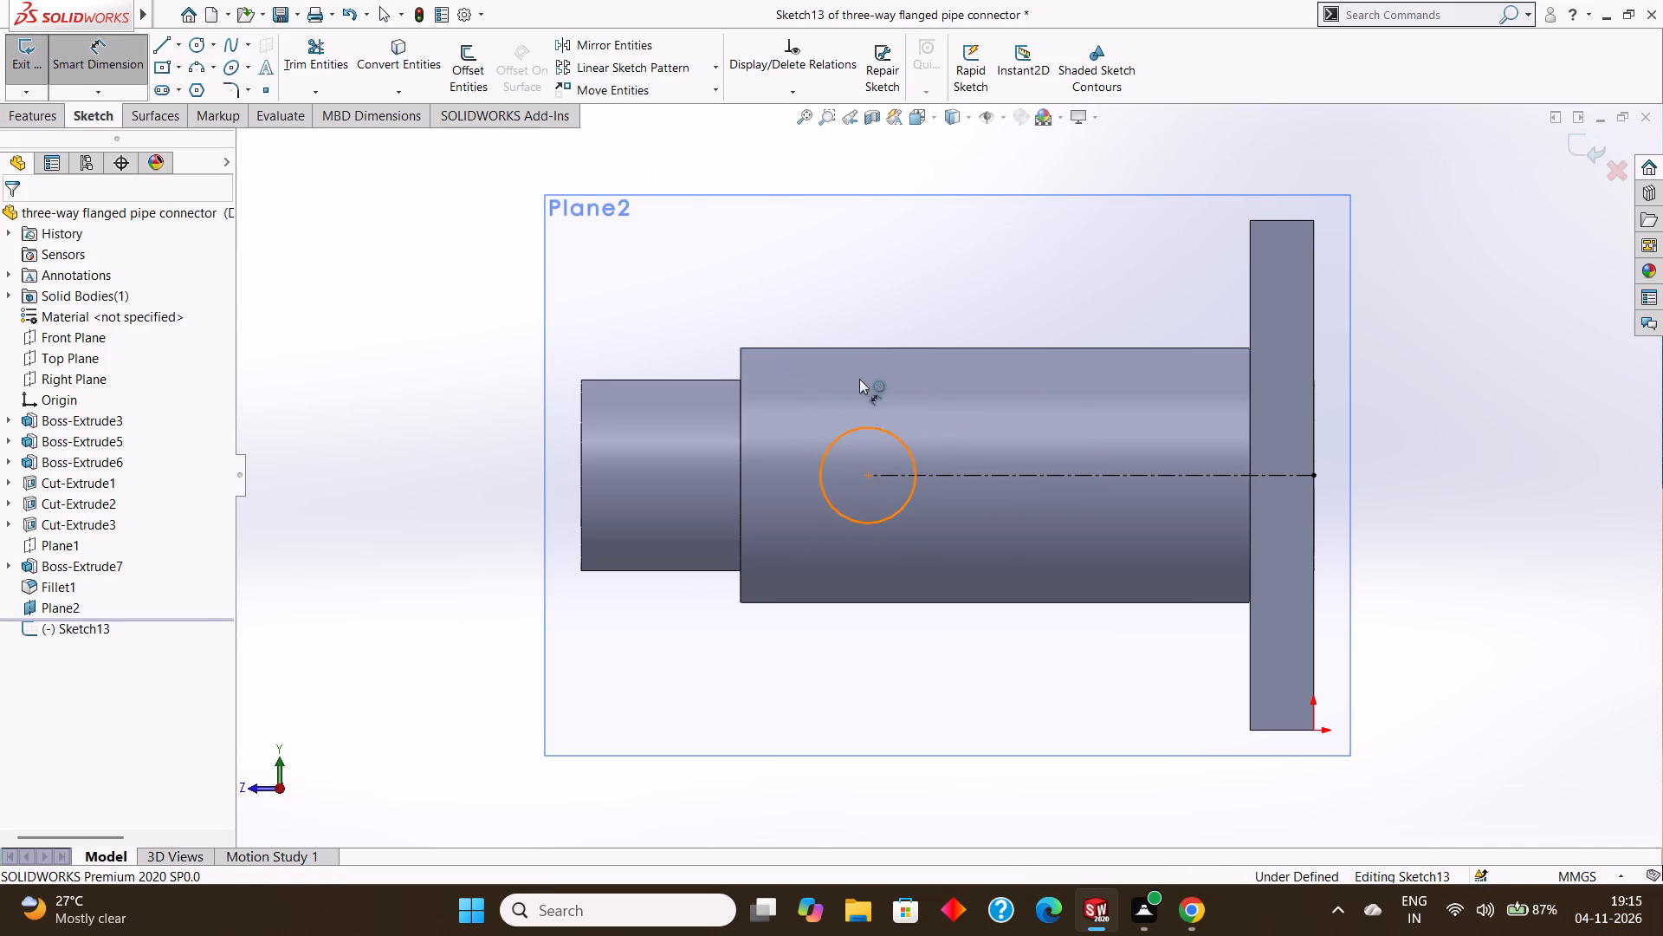
{"action": "left_click", "coordinate": [883, 250]}
{"action": "left_click", "coordinate": [811, 228]}
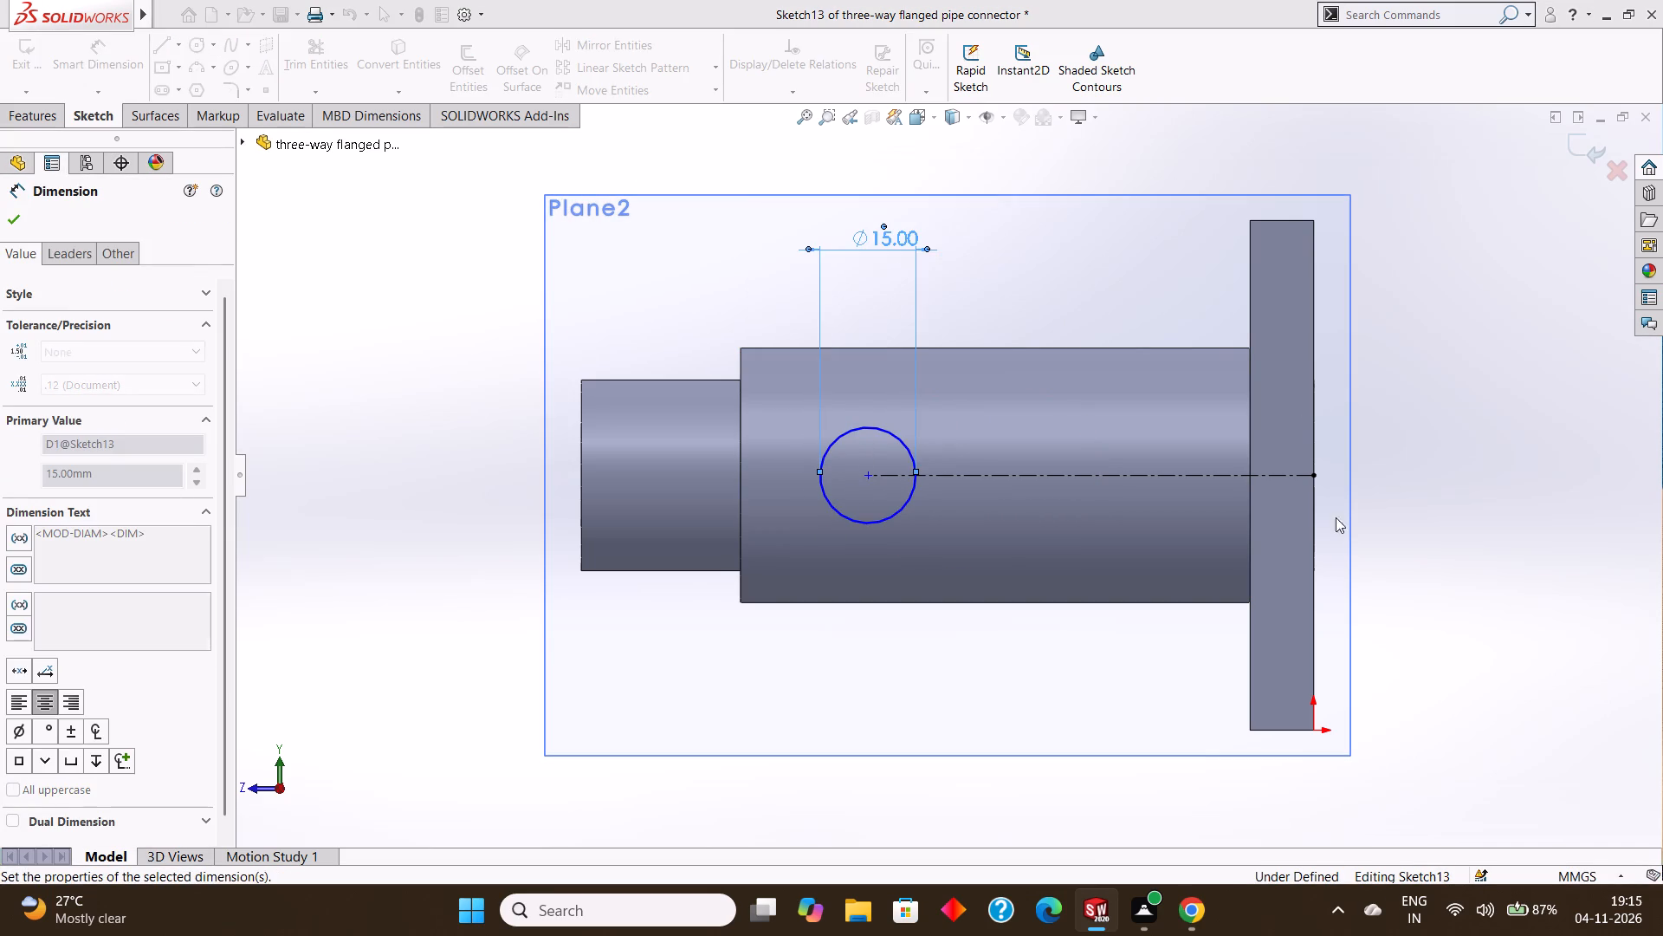
Dimension the horizontal distance from the origin to the circle's centre, placing it above the main cylinder.
{"action": "left_click", "coordinate": [1310, 731]}
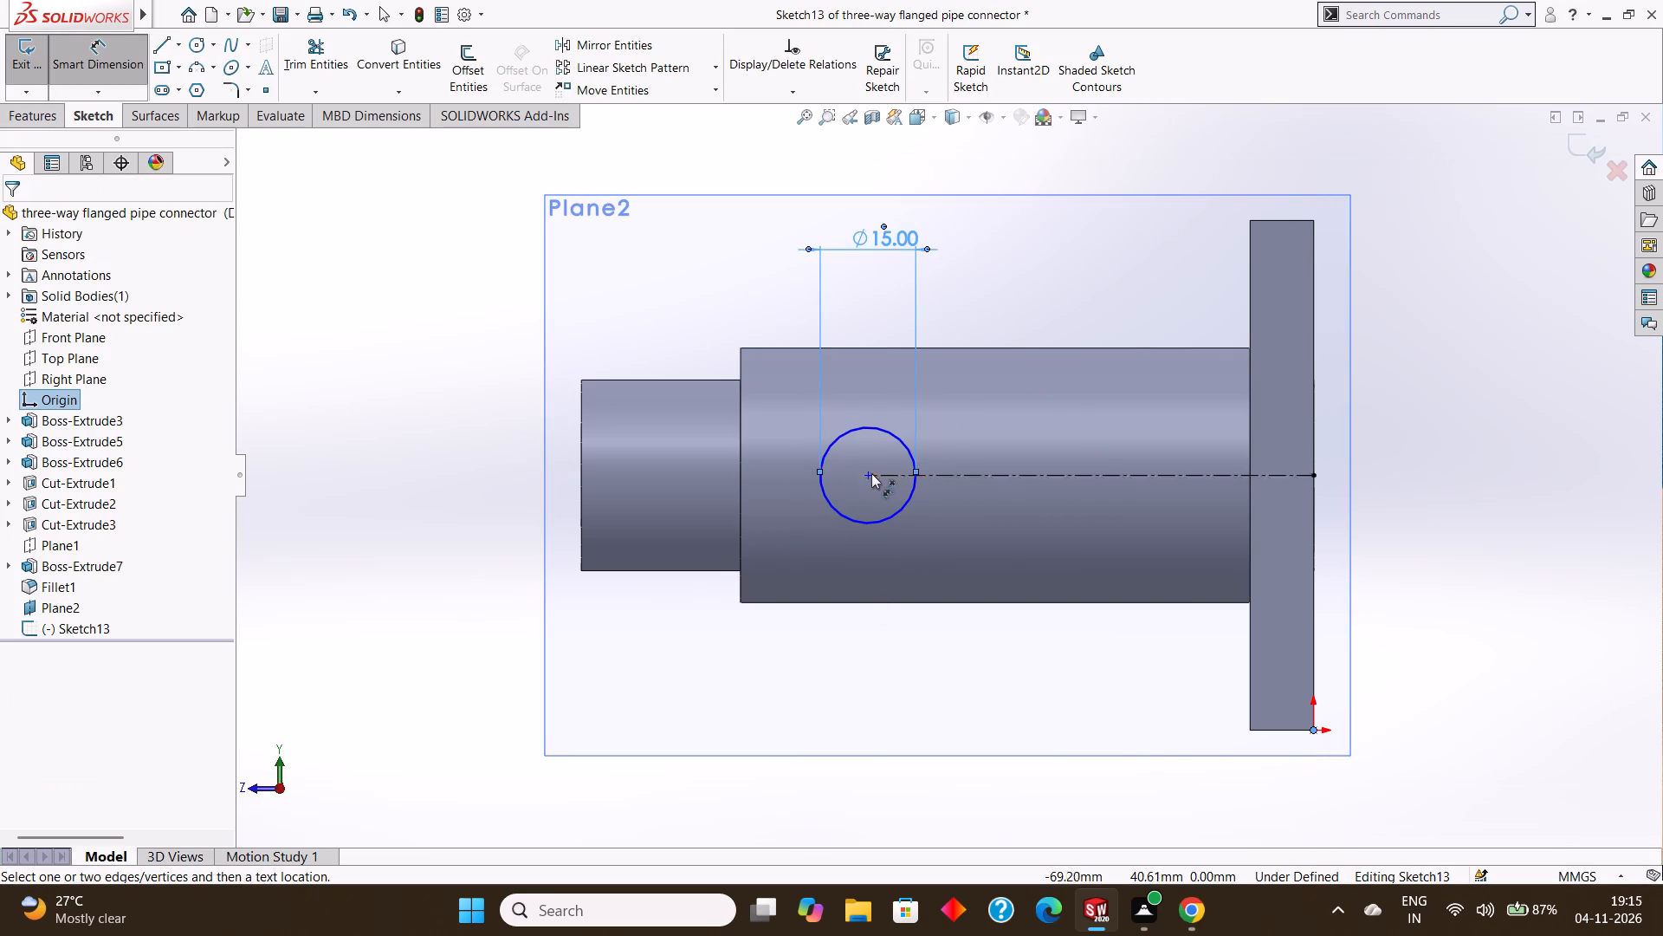
{"action": "left_click", "coordinate": [871, 473]}
{"action": "left_click", "coordinate": [965, 276]}
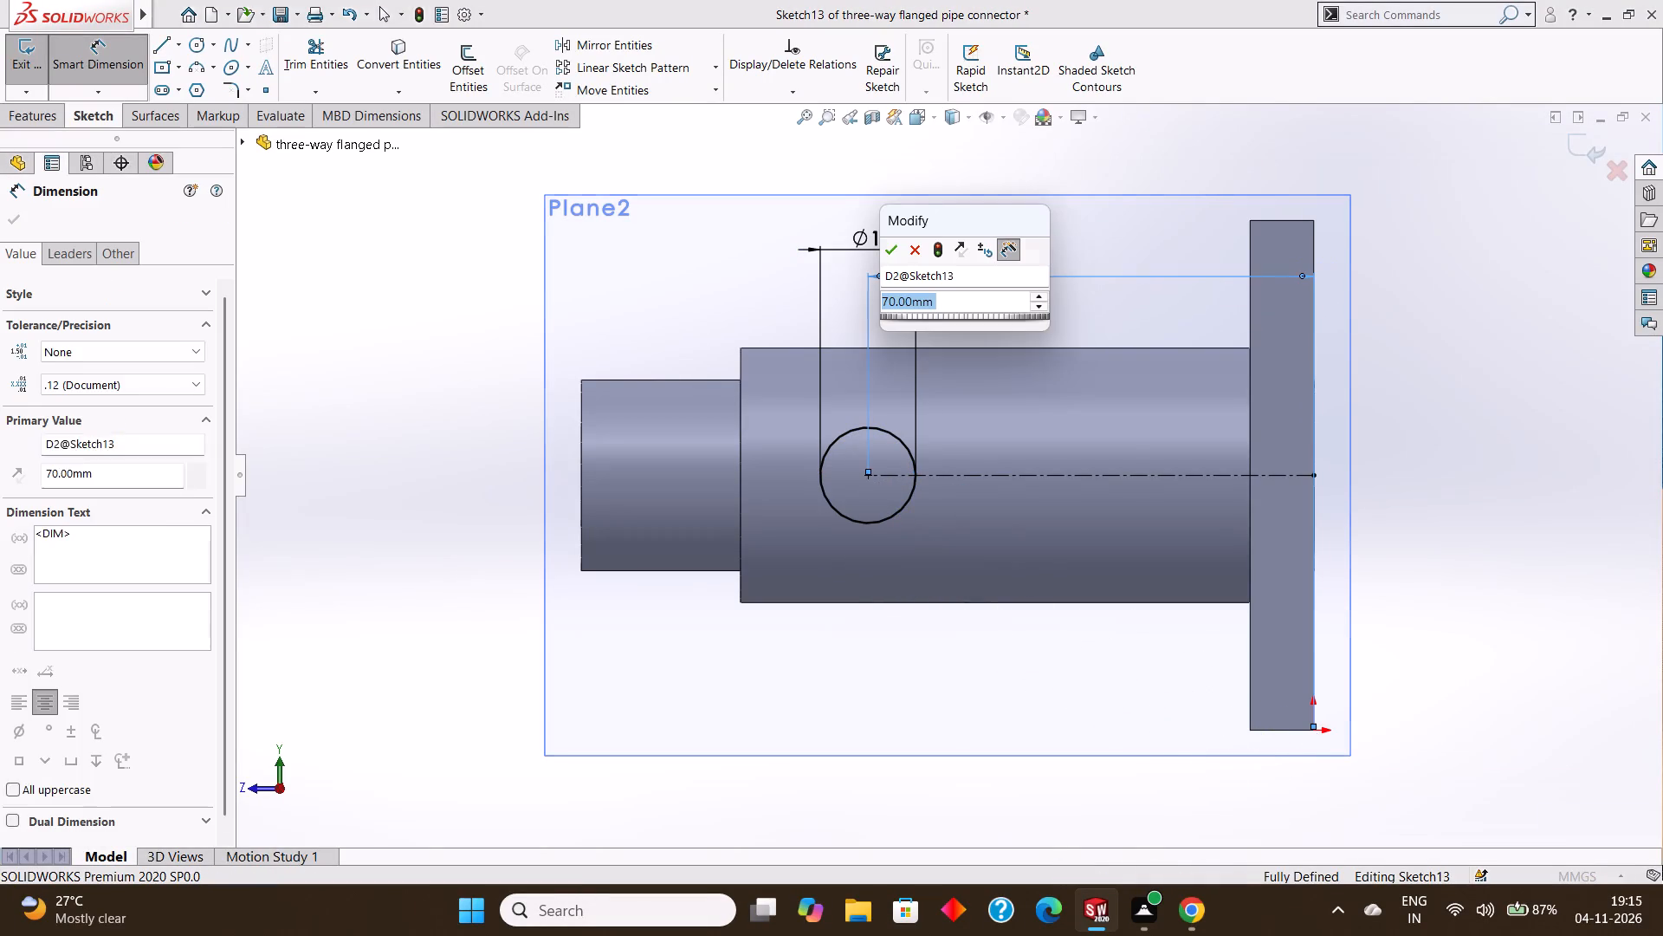
{"action": "left_click", "coordinate": [883, 257]}
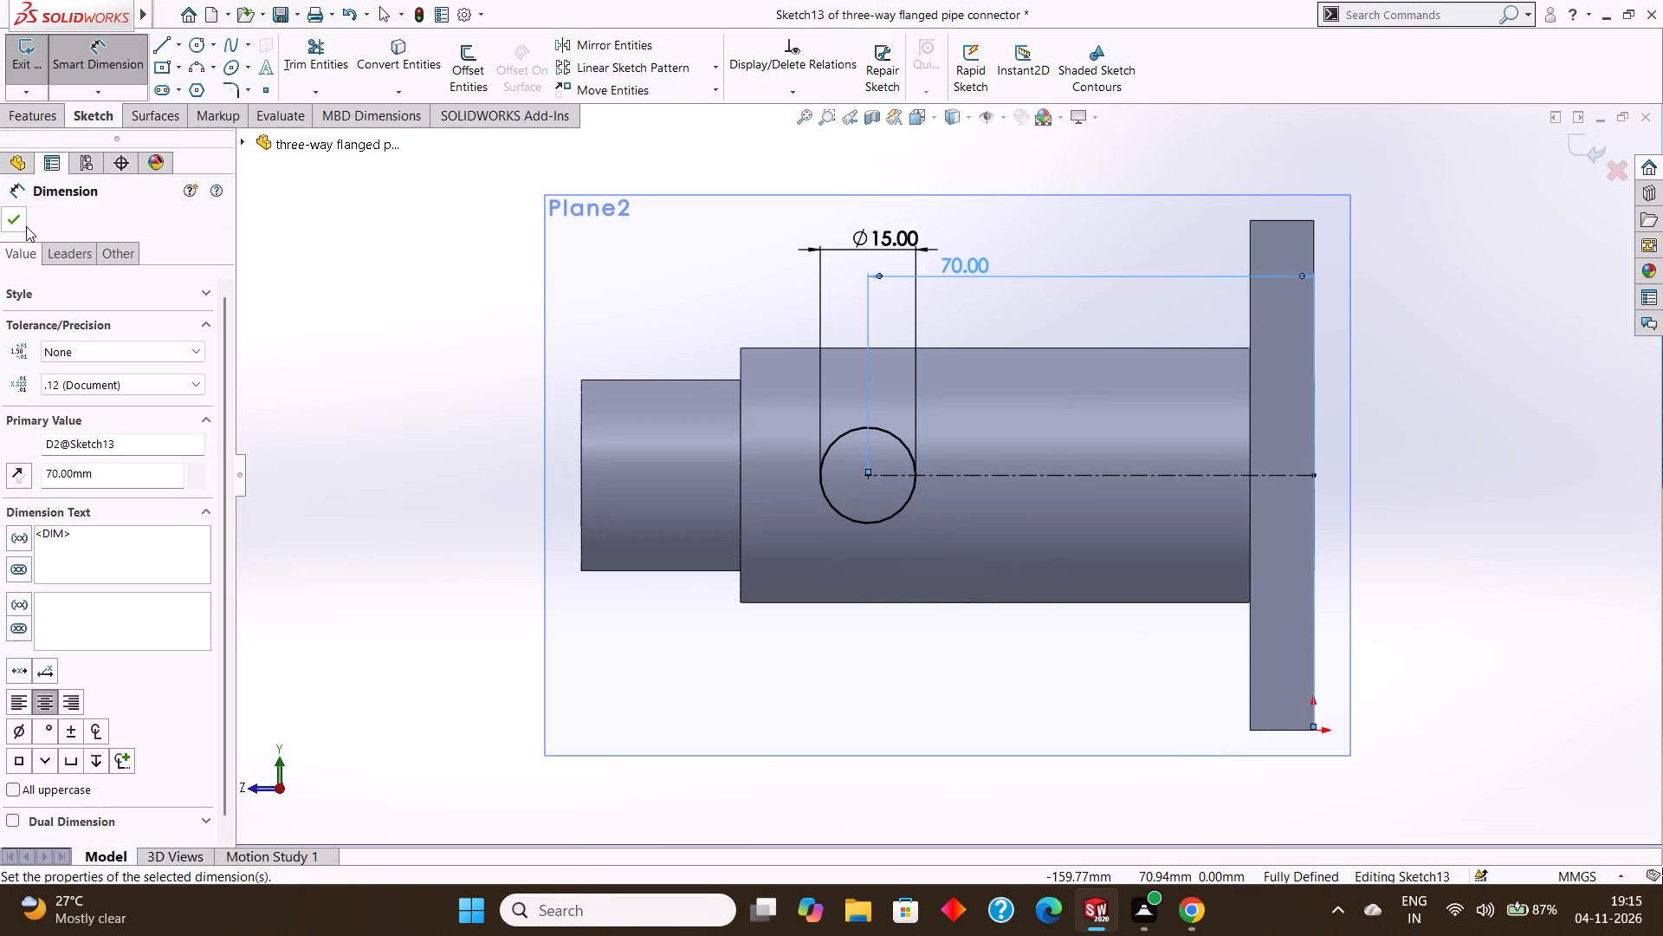
{"action": "left_click", "coordinate": [26, 226]}
{"action": "left_click", "coordinate": [15, 212]}
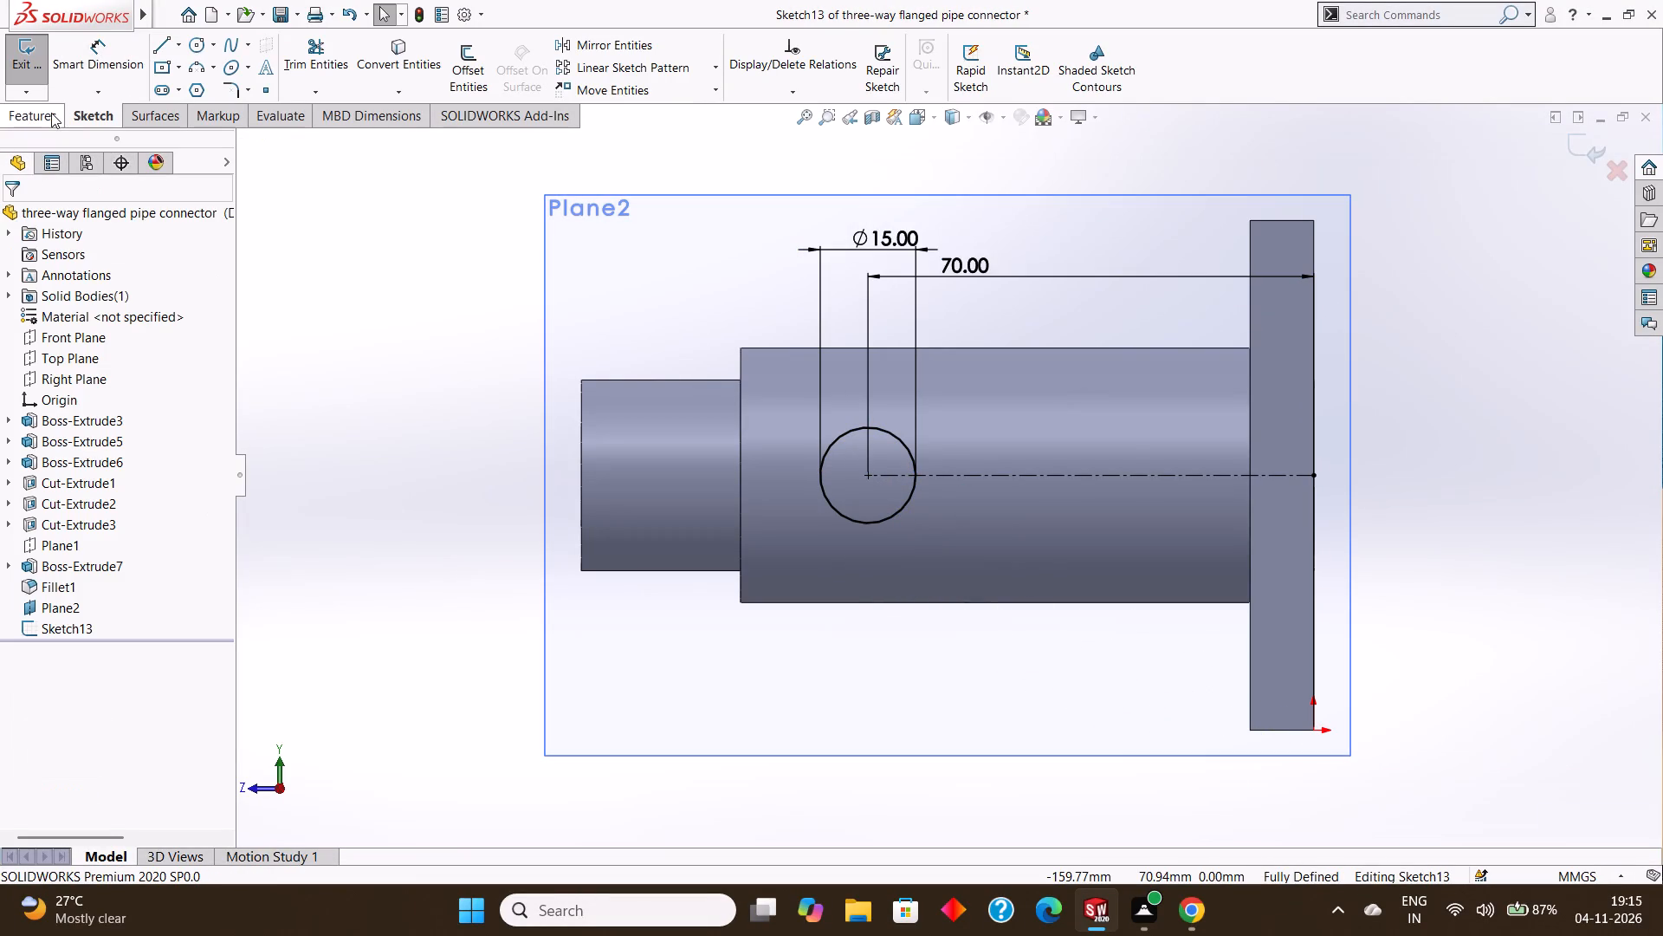
Extrude the 15 mm circle in the reversed direction with Up To Surface, ending at the main cylinder's outer face, with merged result.
{"action": "left_click", "coordinate": [51, 113]}
{"action": "middle_click_drag", "start_coordinate": [610, 628], "coordinate": [711, 510]}
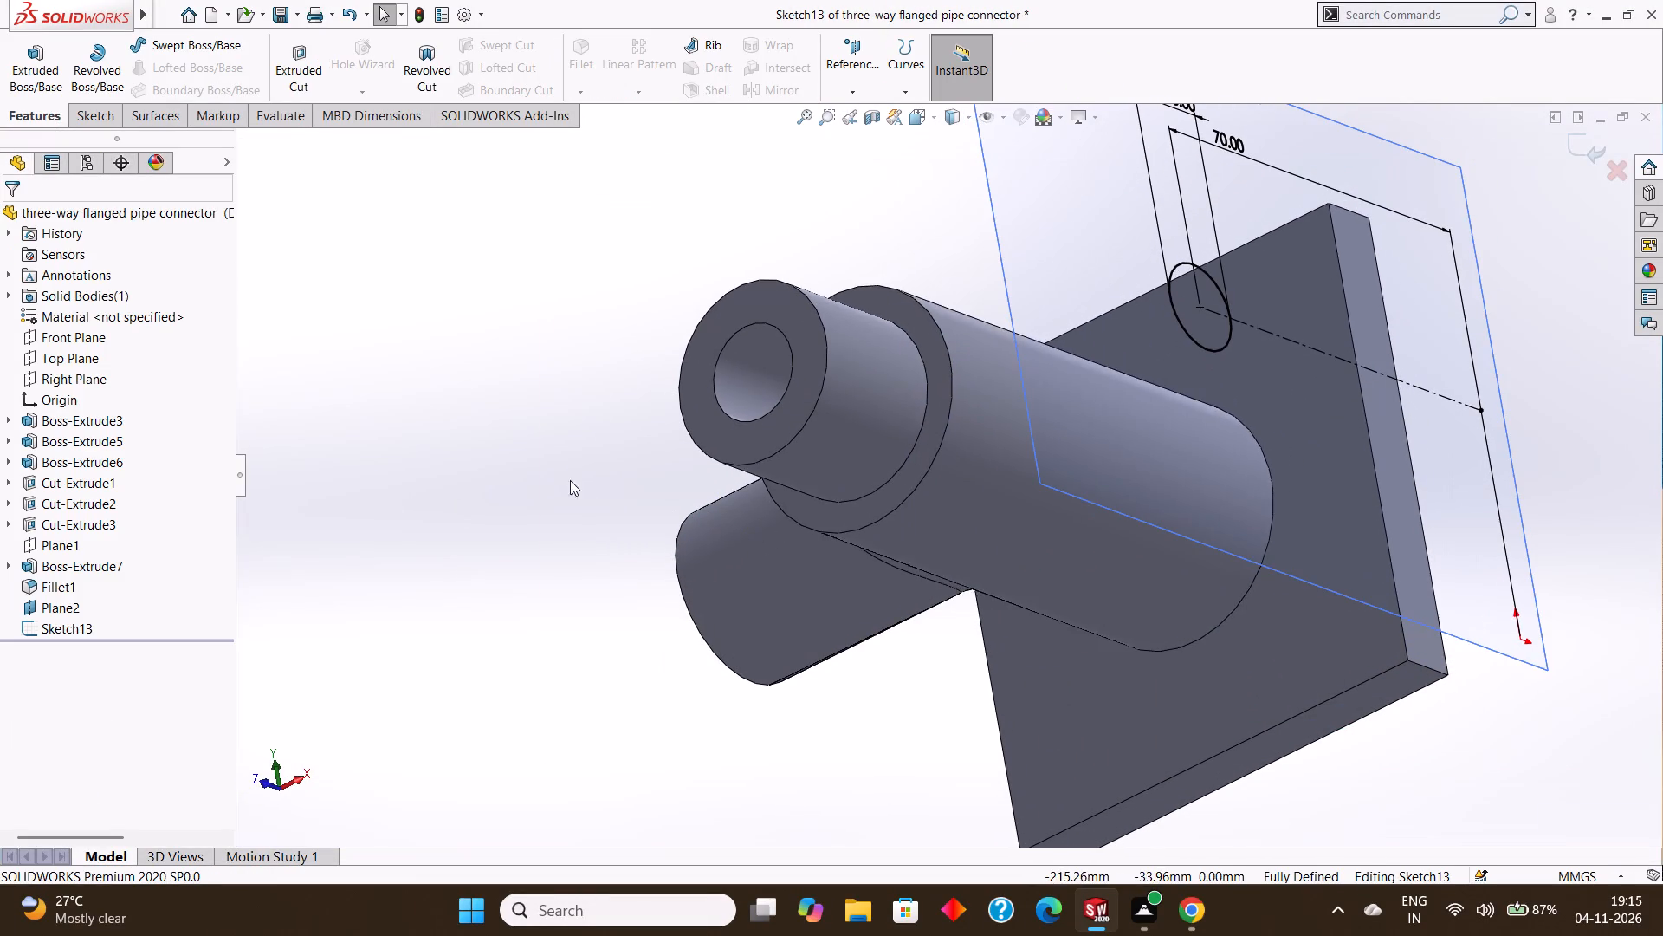
{"action": "left_click", "coordinate": [40, 83]}
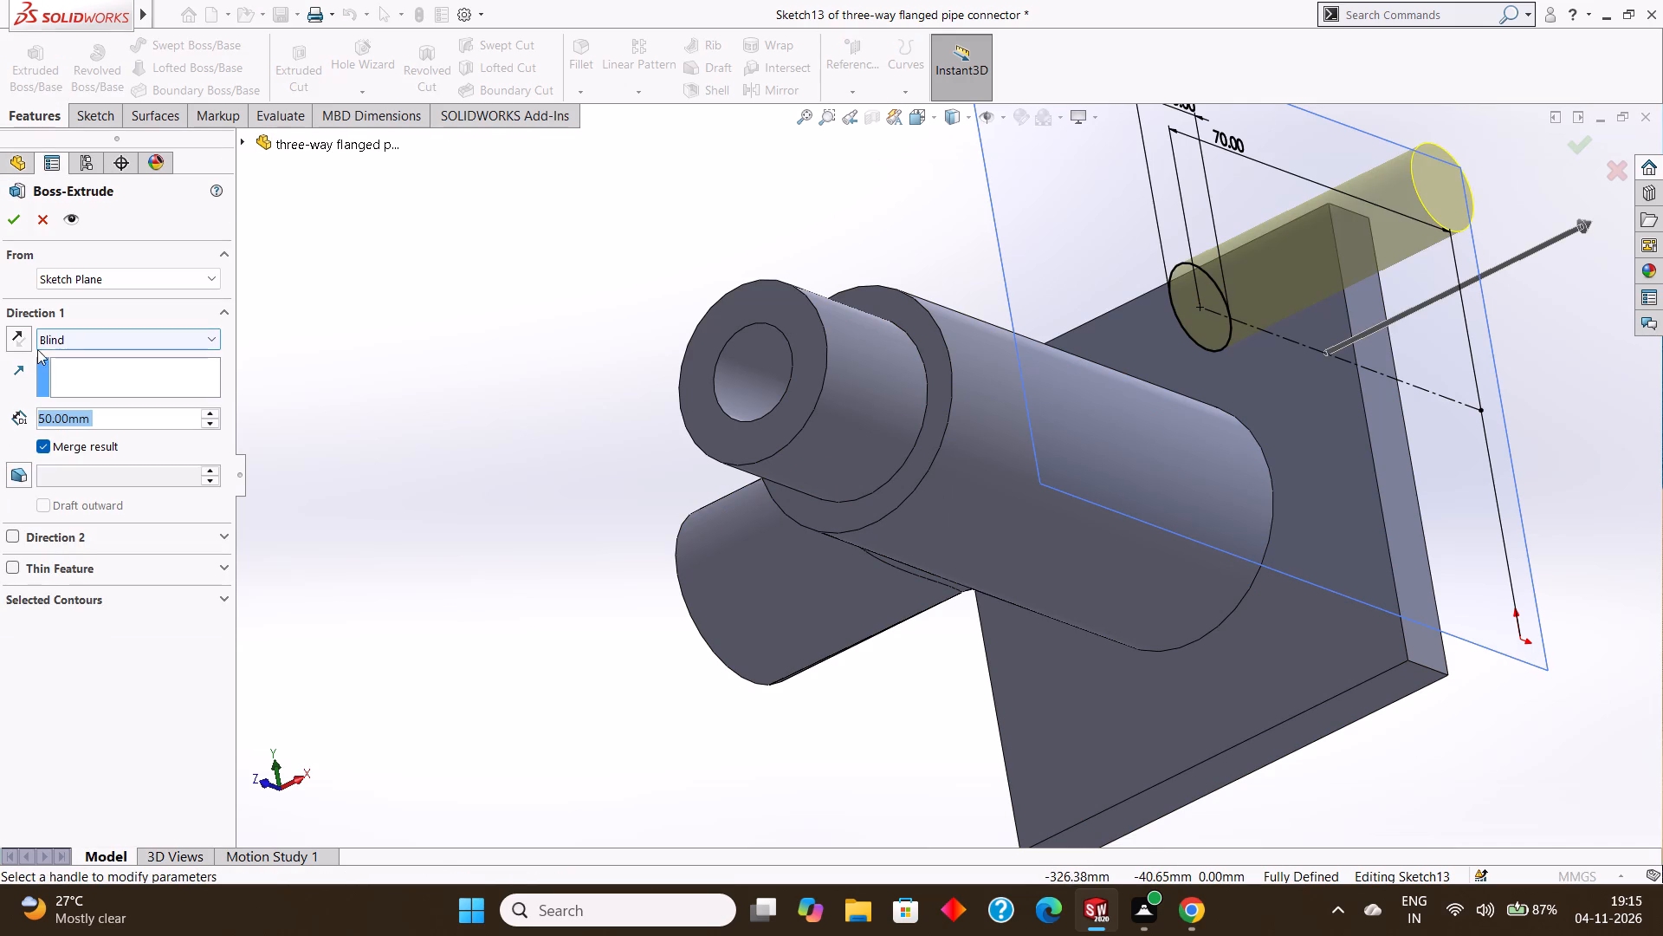
{"action": "left_click", "coordinate": [25, 341]}
{"action": "middle_click_drag", "start_coordinate": [568, 542], "coordinate": [620, 485]}
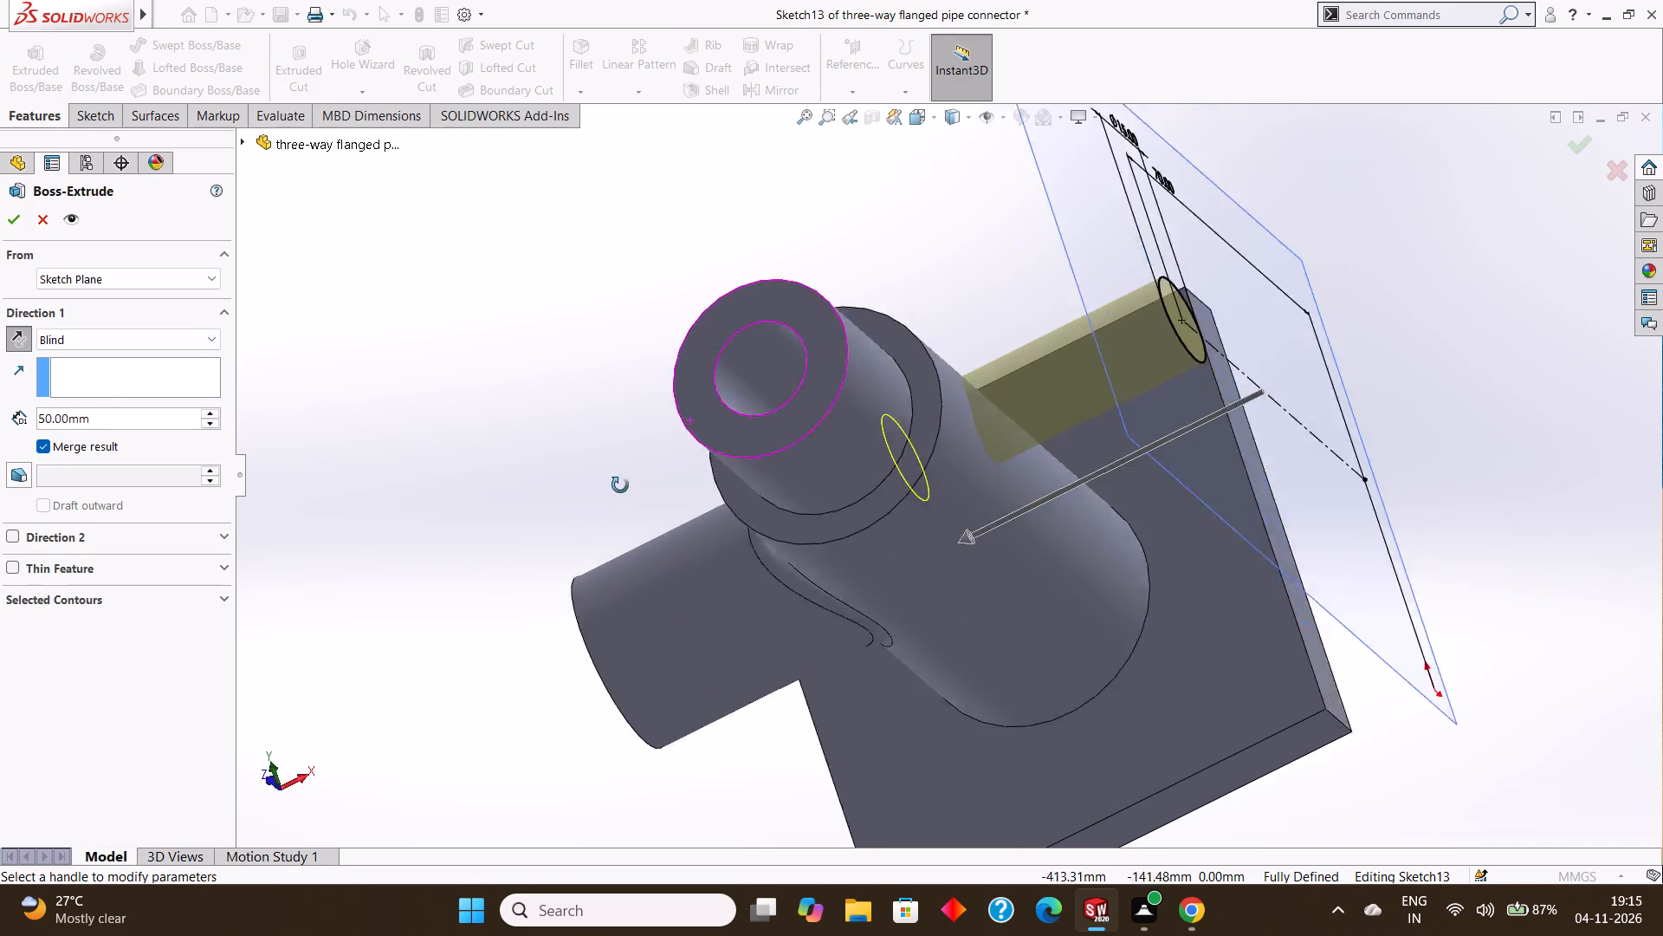
{"action": "middle_click_drag", "start_coordinate": [620, 485], "coordinate": [592, 447]}
{"action": "middle_click_drag", "start_coordinate": [631, 458], "coordinate": [605, 459]}
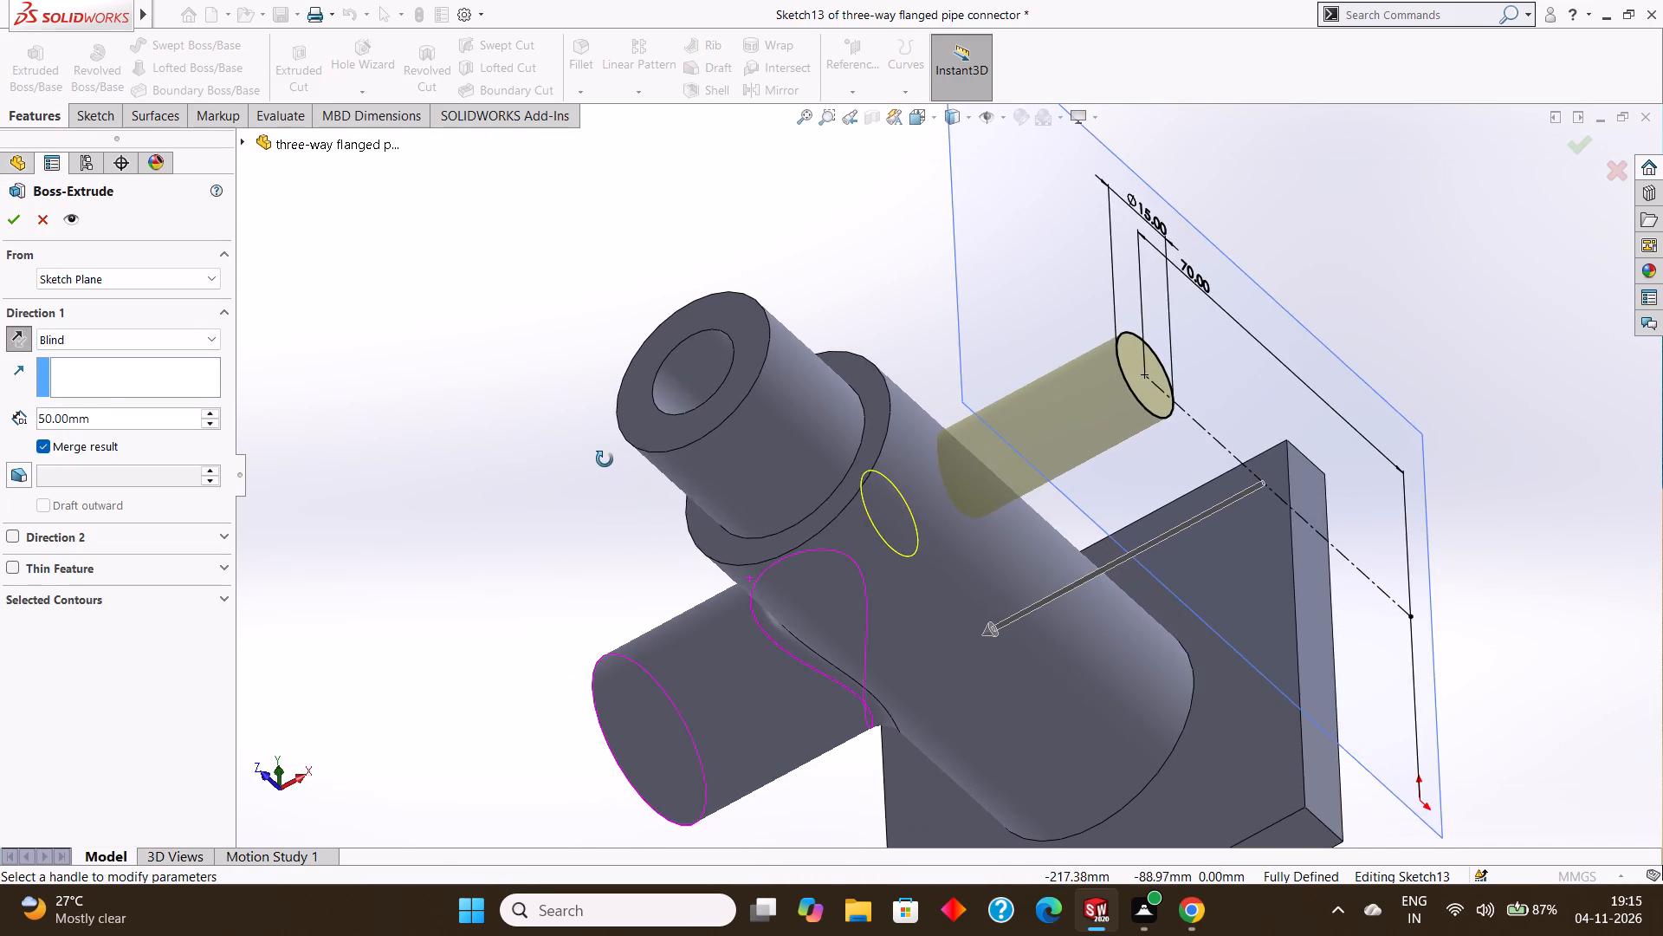
{"action": "middle_click_drag", "start_coordinate": [605, 459], "coordinate": [623, 445]}
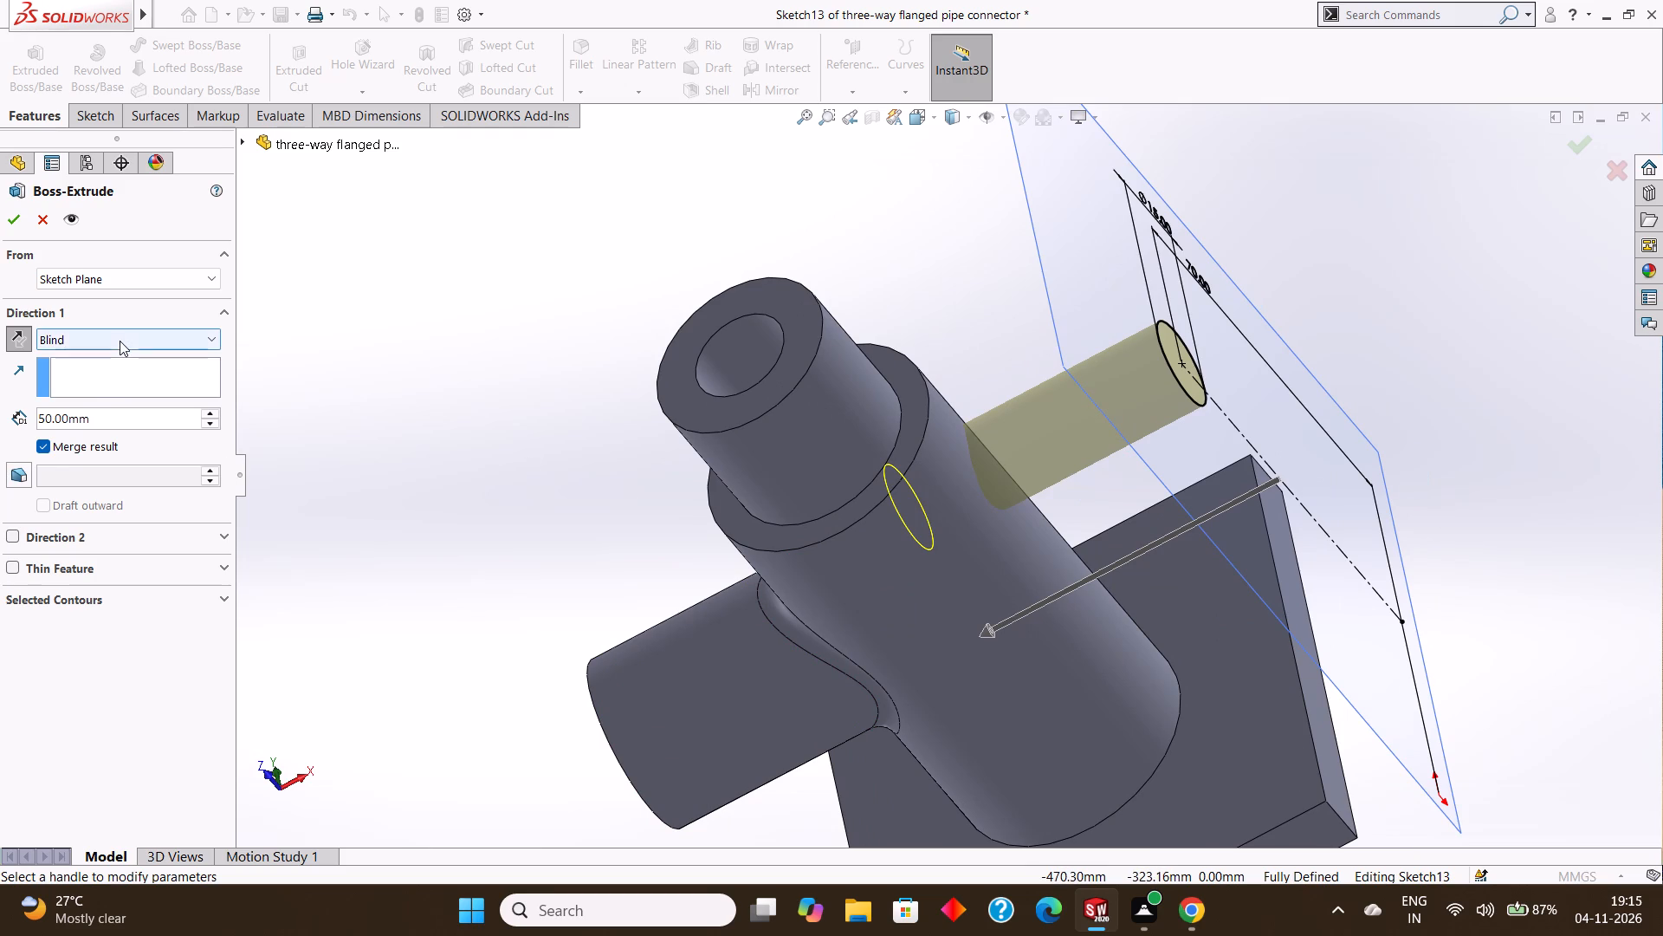
{"action": "left_click", "coordinate": [120, 341]}
{"action": "left_click", "coordinate": [88, 412]}
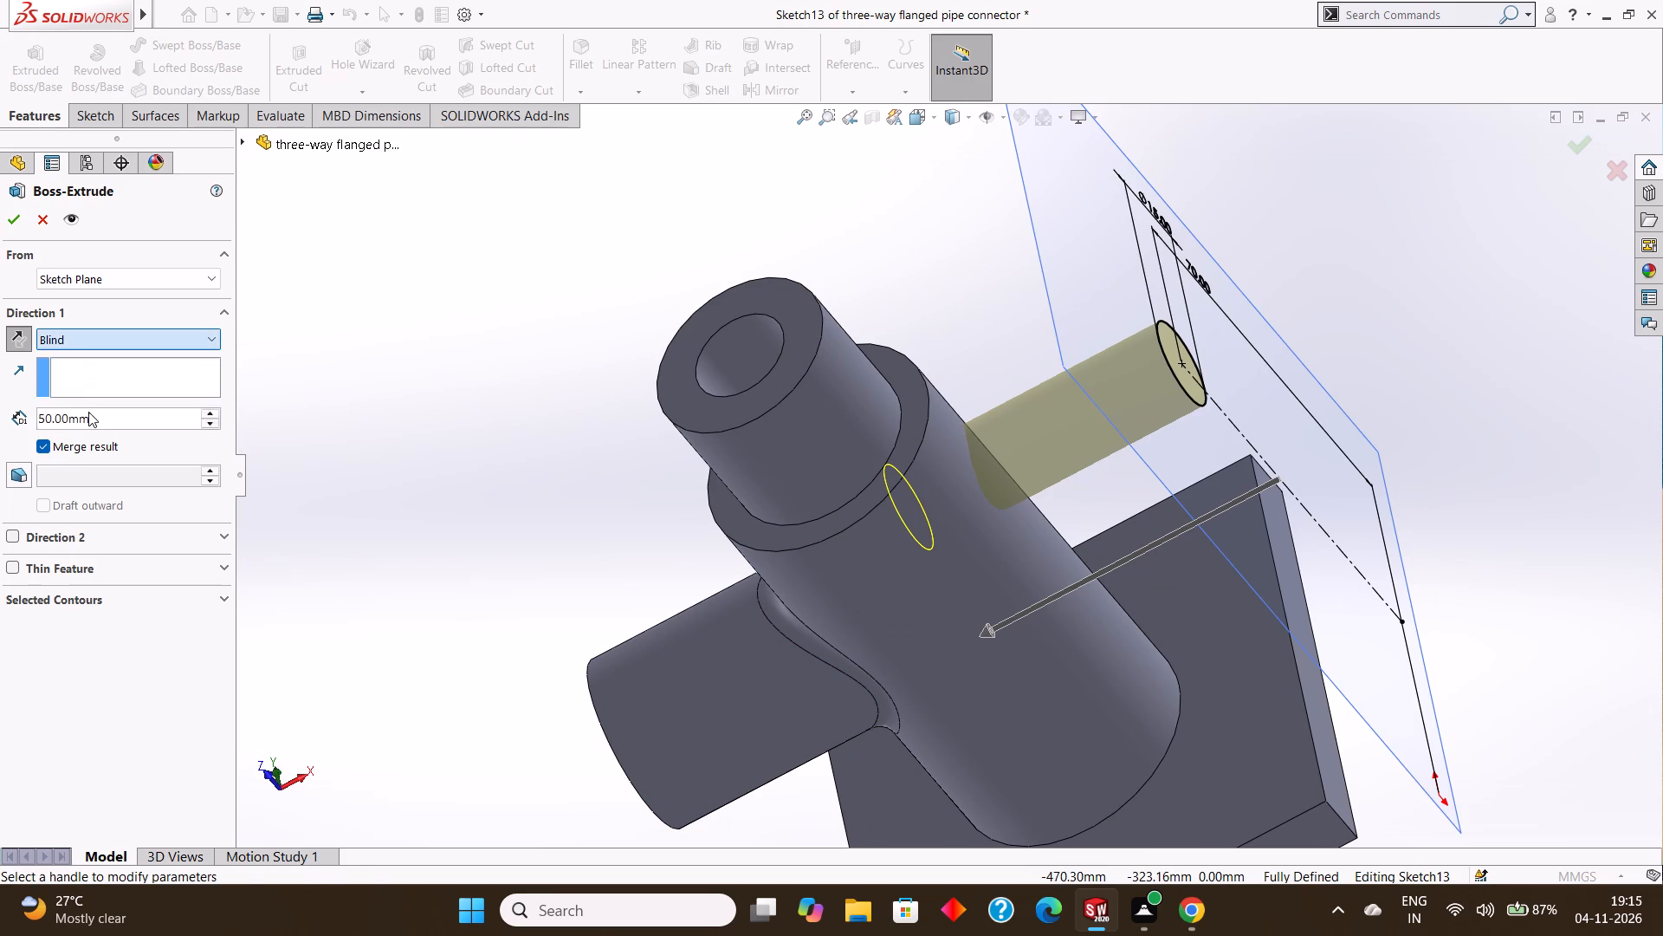
{"action": "left_click", "coordinate": [103, 345]}
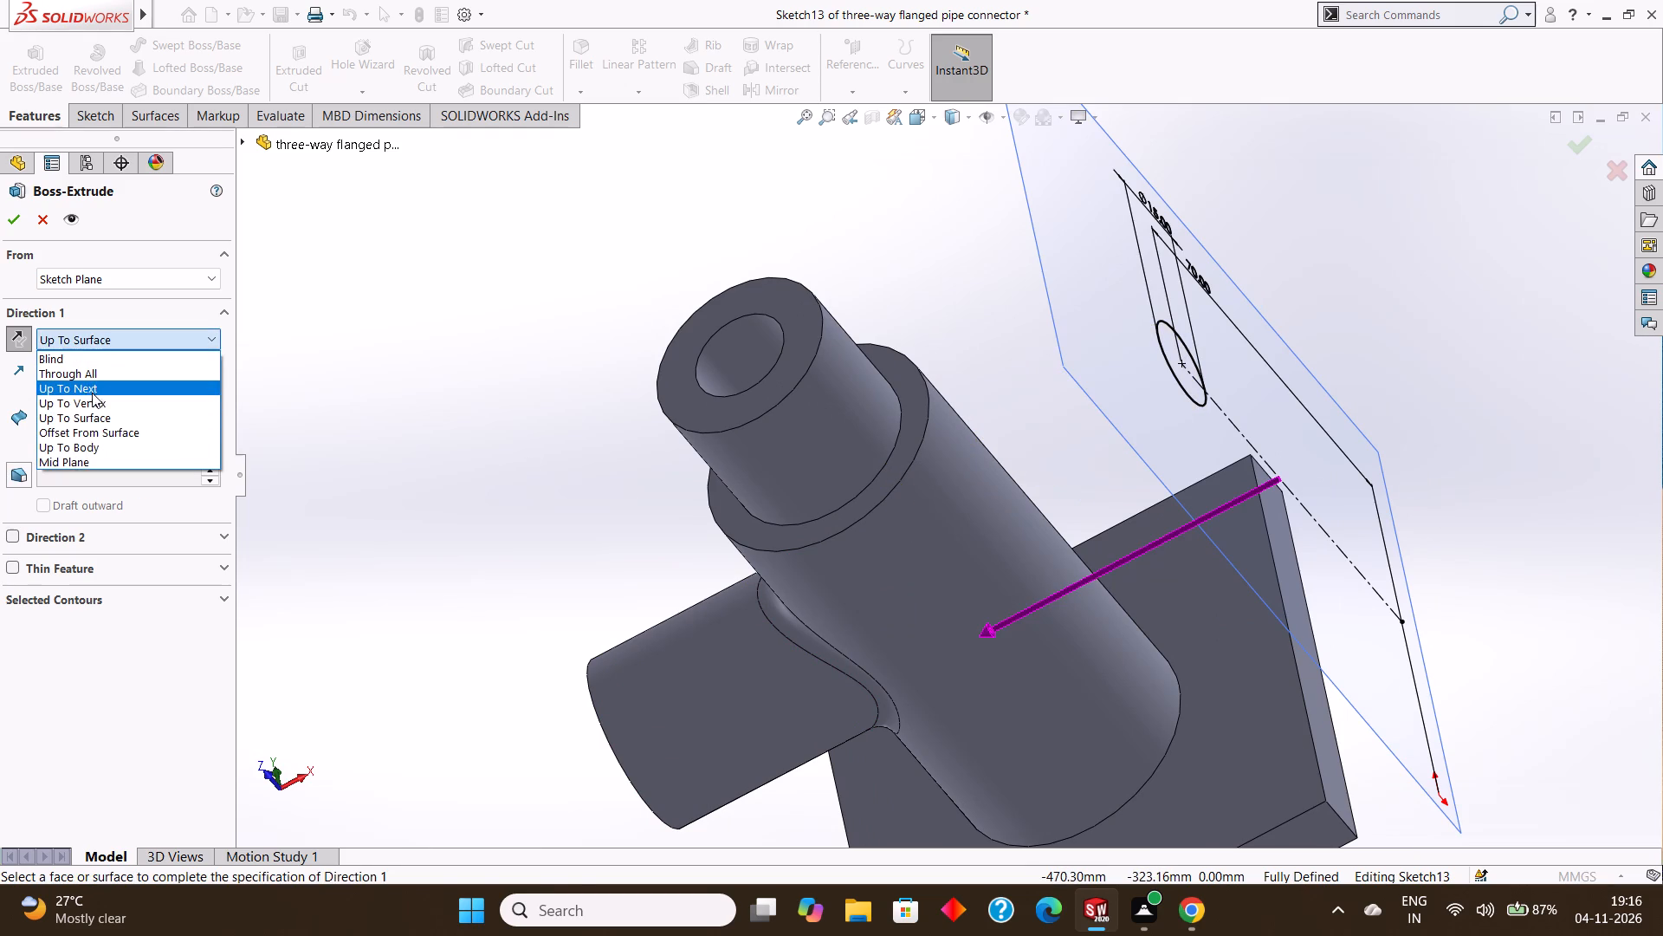
{"action": "left_click", "coordinate": [92, 391]}
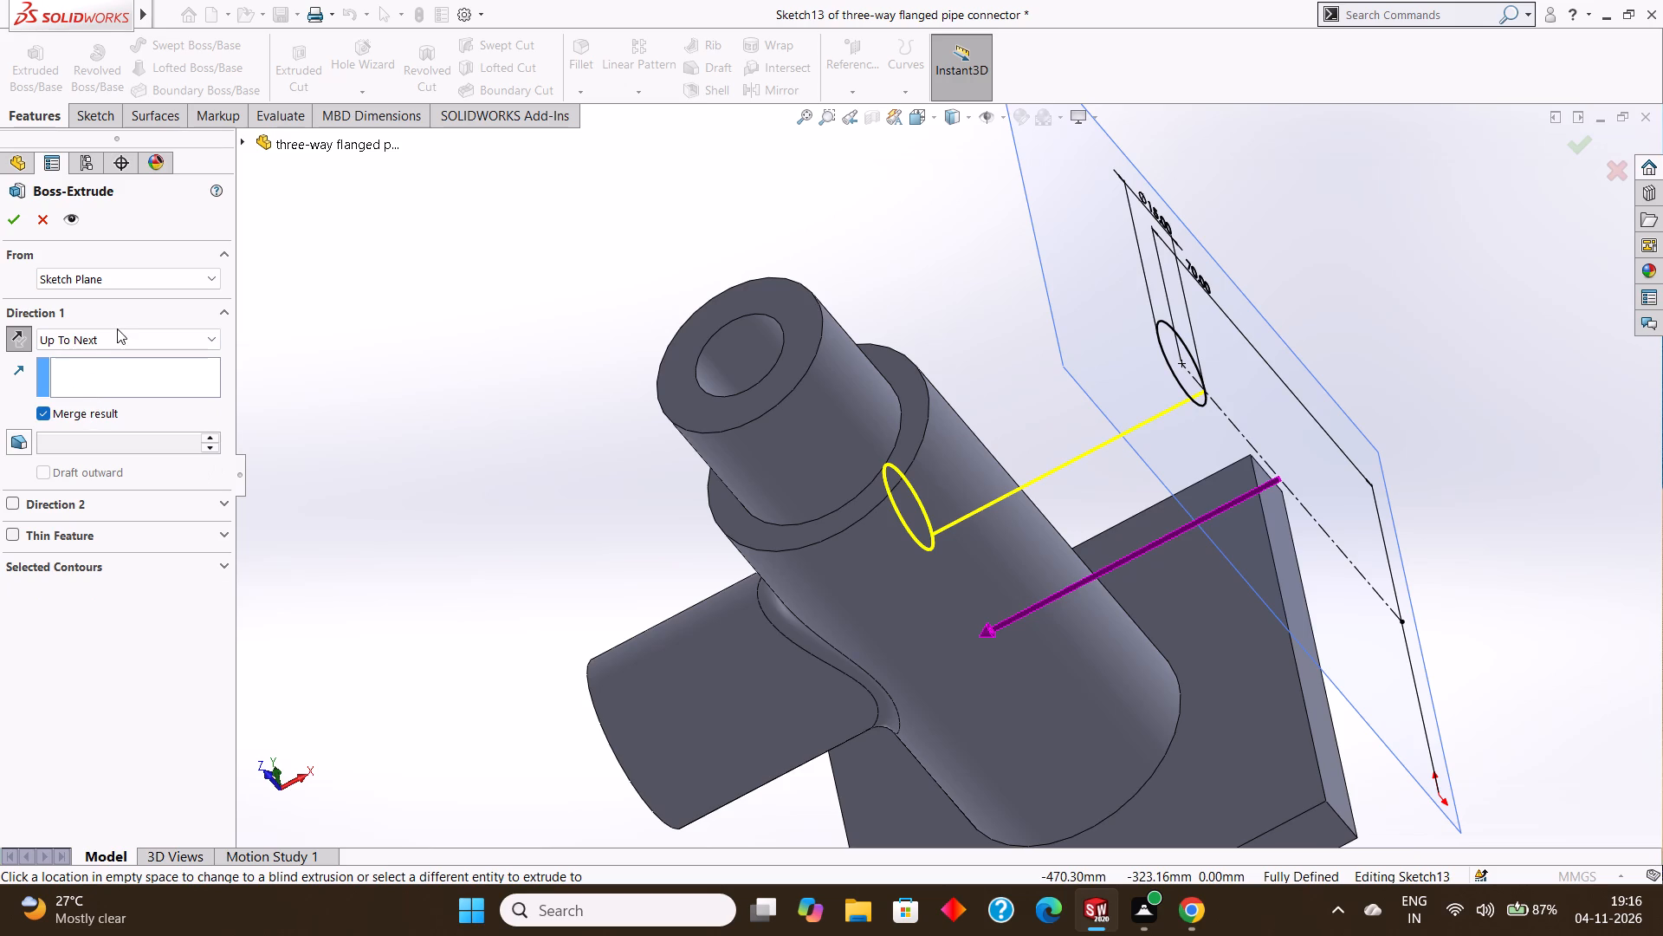
{"action": "left_click", "coordinate": [117, 334]}
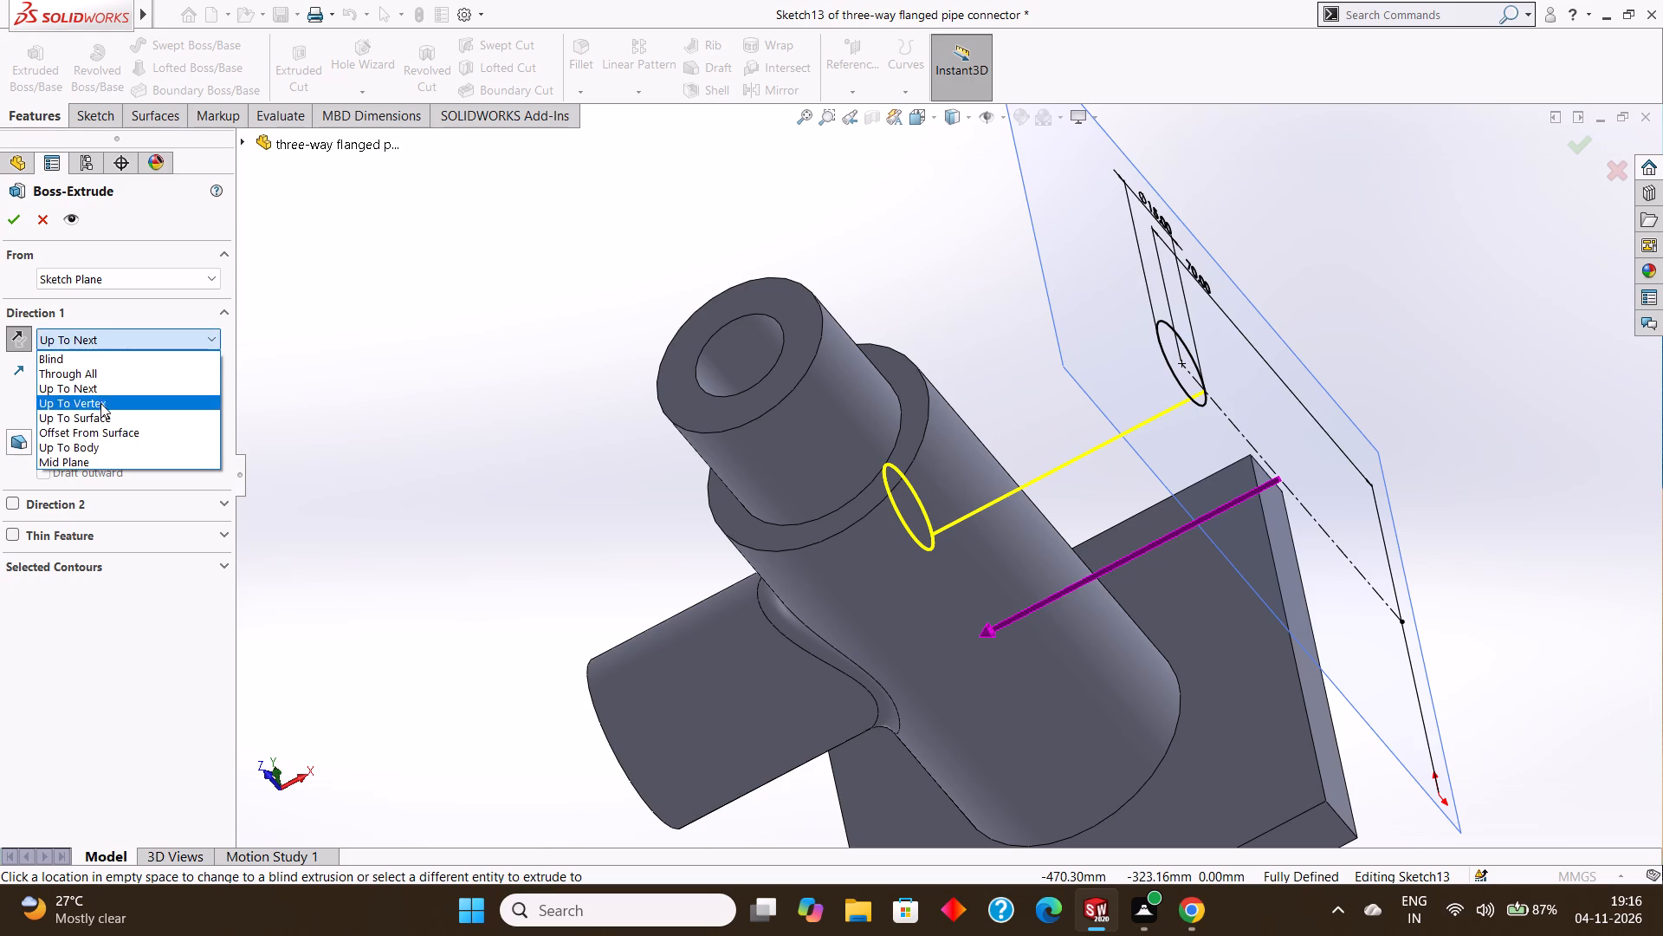
{"action": "left_click", "coordinate": [101, 412]}
{"action": "left_click", "coordinate": [987, 507]}
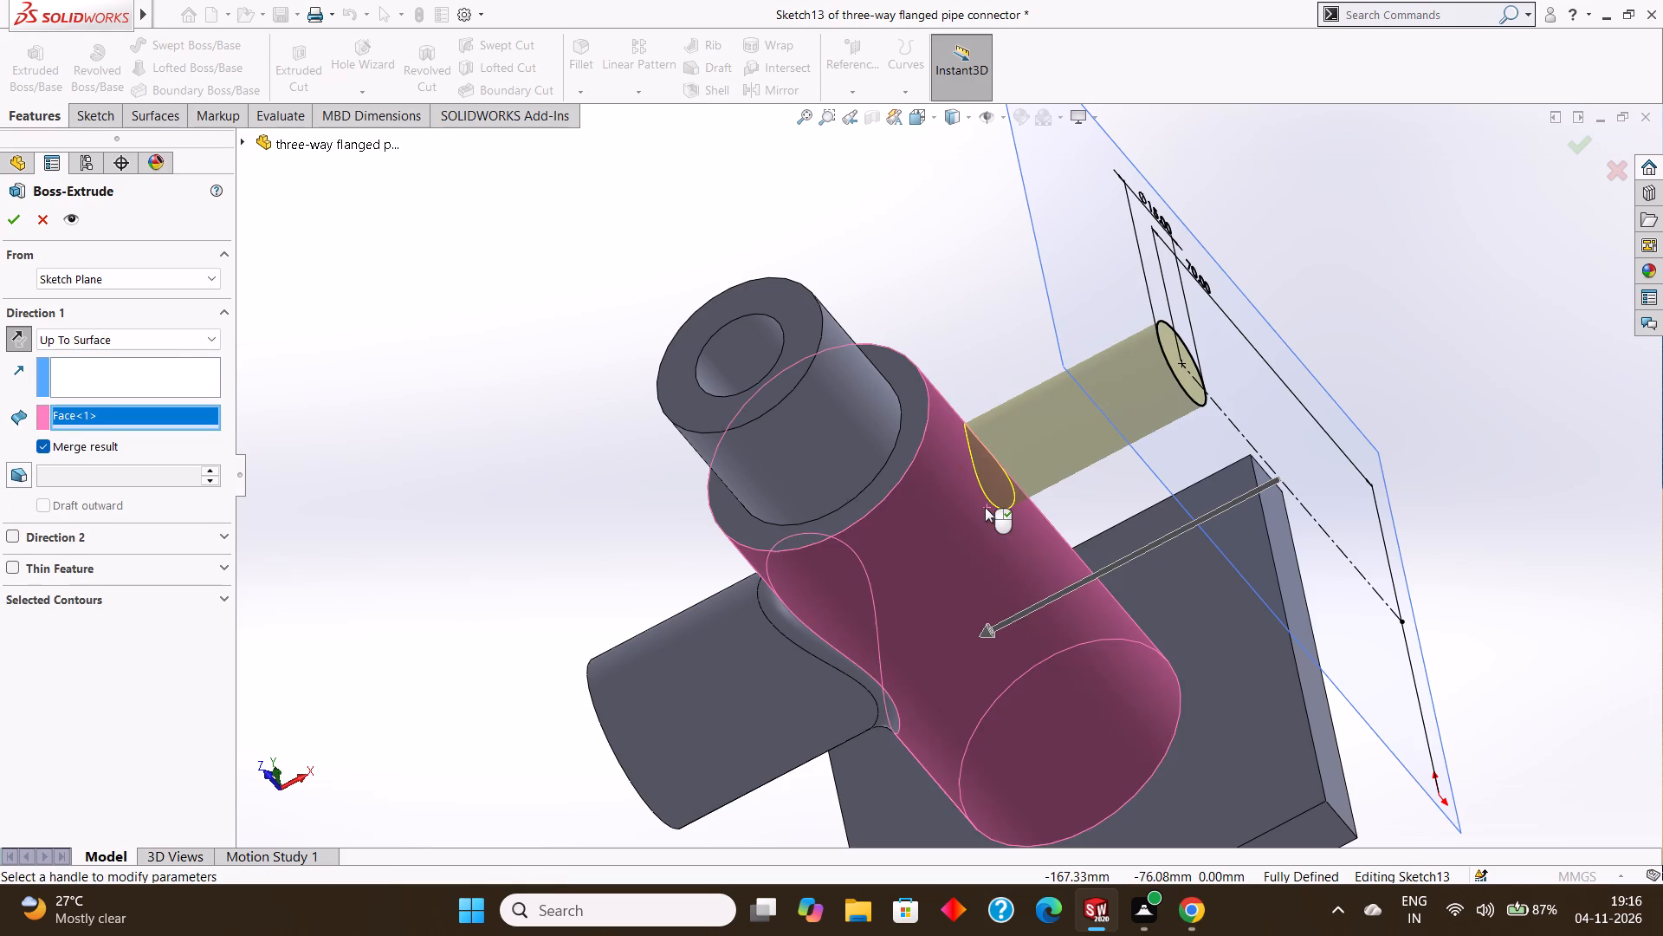
{"action": "left_click", "coordinate": [16, 214]}
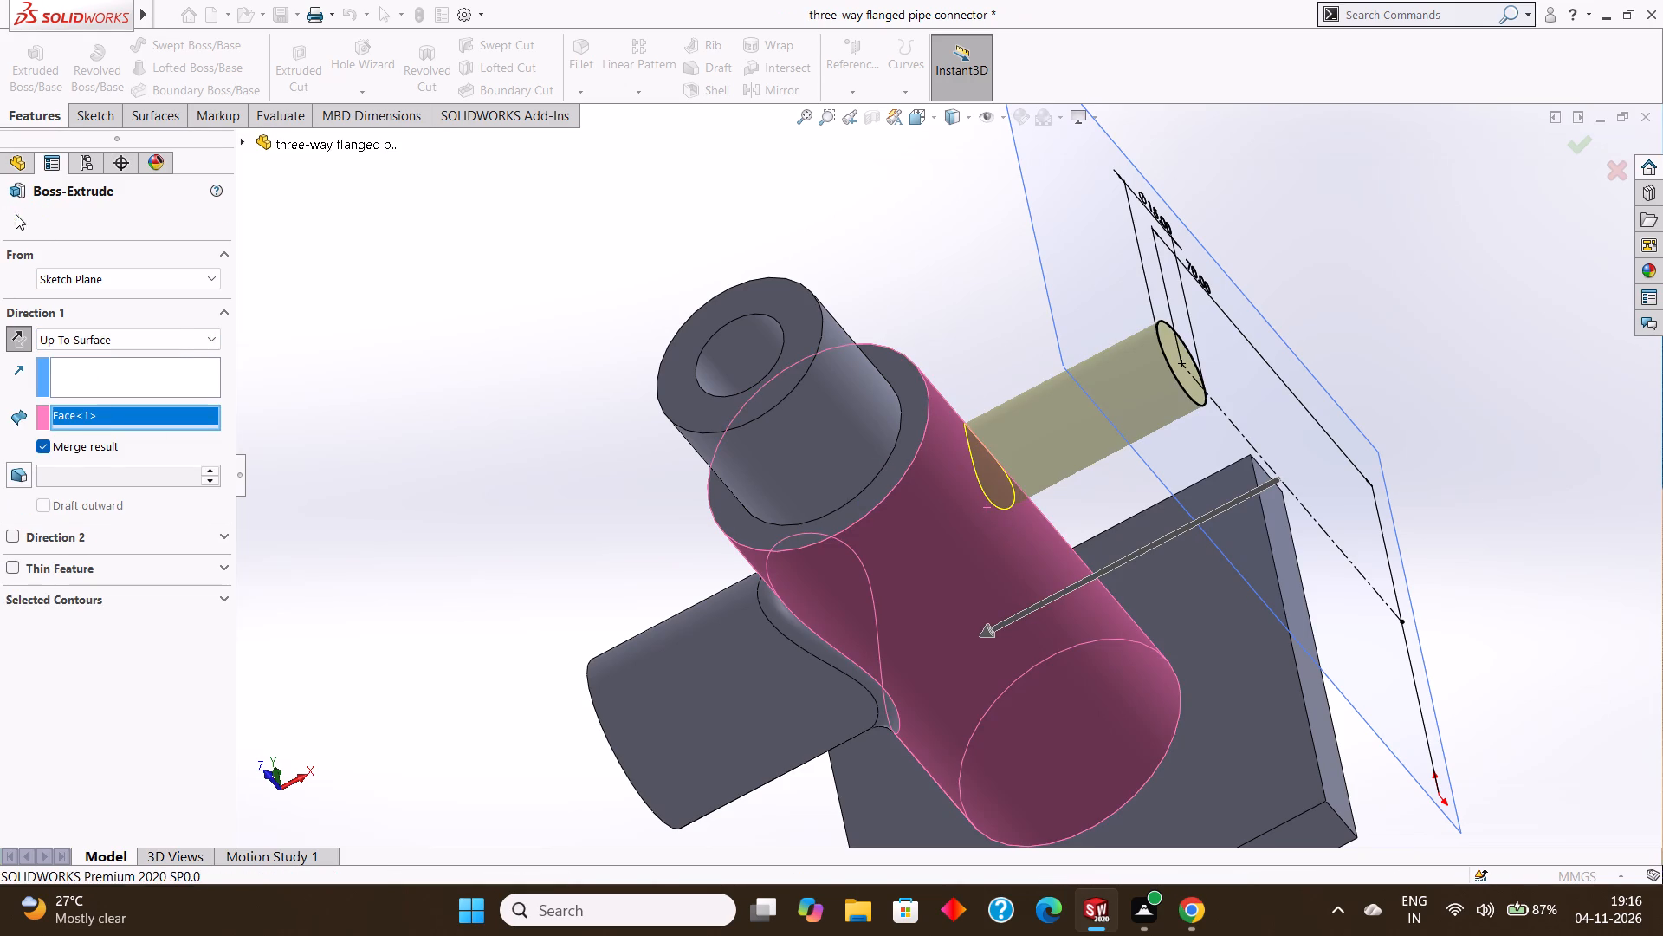
Add a 4 mm symmetric fillet to the edge where the new thin branch meets the main cylinder.
{"action": "middle_click_drag", "start_coordinate": [601, 263], "coordinate": [631, 270]}
{"action": "middle_click_drag", "start_coordinate": [658, 293], "coordinate": [620, 296]}
{"action": "middle_click_drag", "start_coordinate": [624, 288], "coordinate": [633, 305]}
{"action": "middle_click_drag", "start_coordinate": [647, 305], "coordinate": [630, 293]}
{"action": "middle_click_drag", "start_coordinate": [635, 293], "coordinate": [635, 312]}
{"action": "middle_click_drag", "start_coordinate": [637, 315], "coordinate": [611, 263]}
{"action": "middle_click_drag", "start_coordinate": [616, 267], "coordinate": [669, 246]}
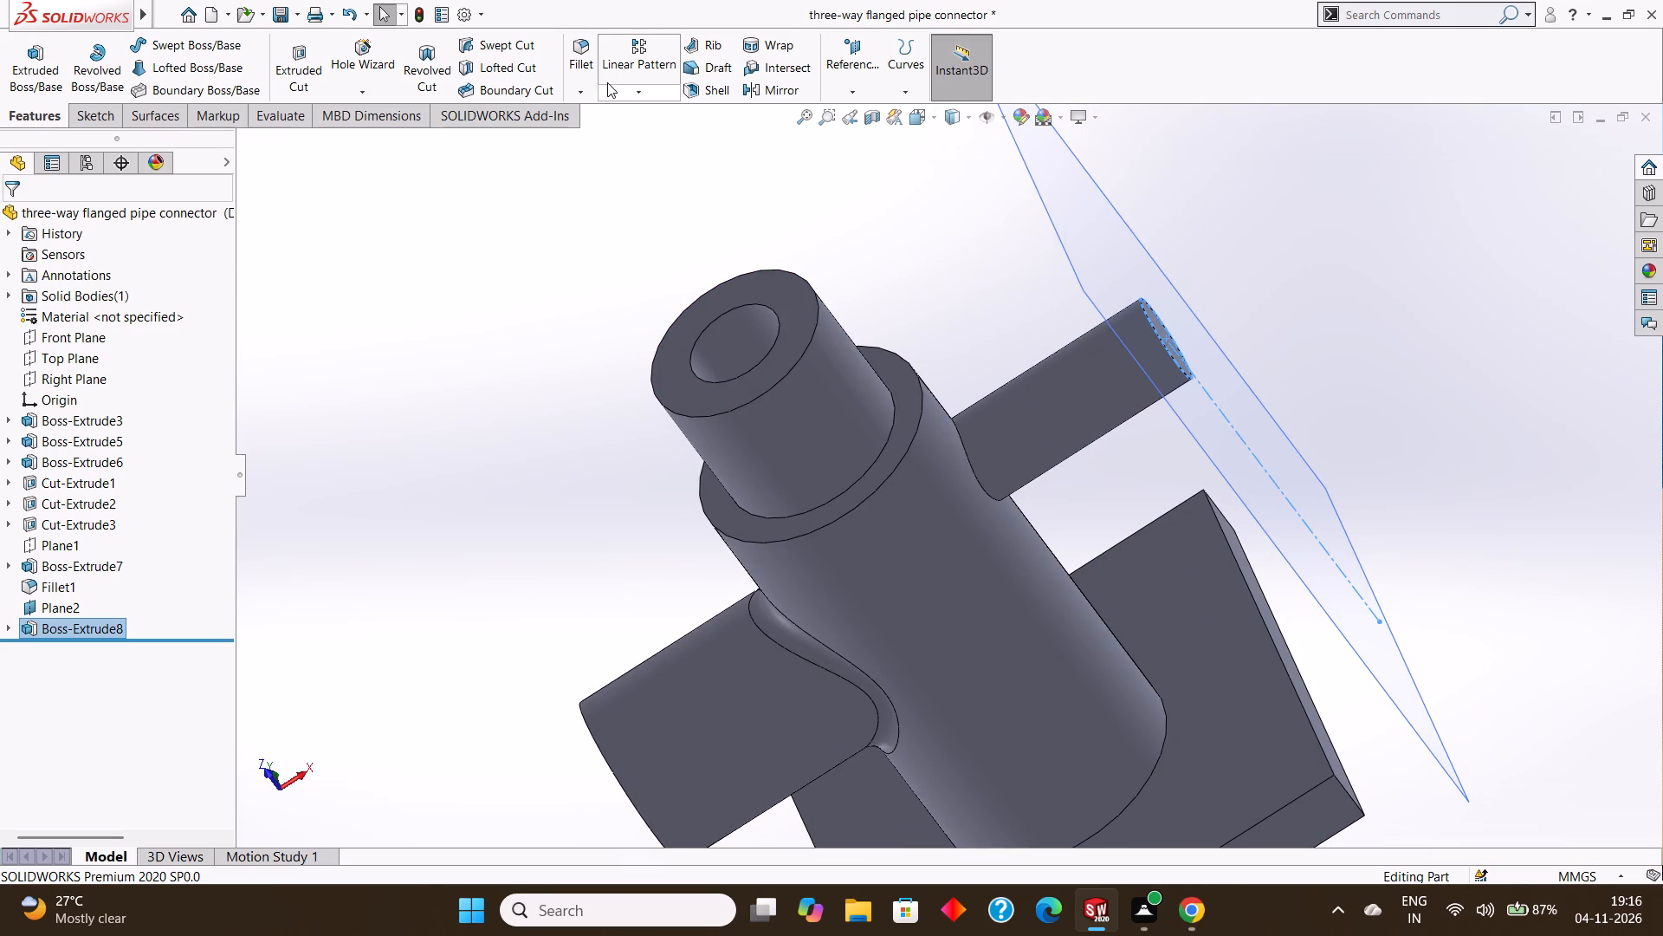
{"action": "left_click", "coordinate": [583, 89]}
{"action": "left_click", "coordinate": [597, 106]}
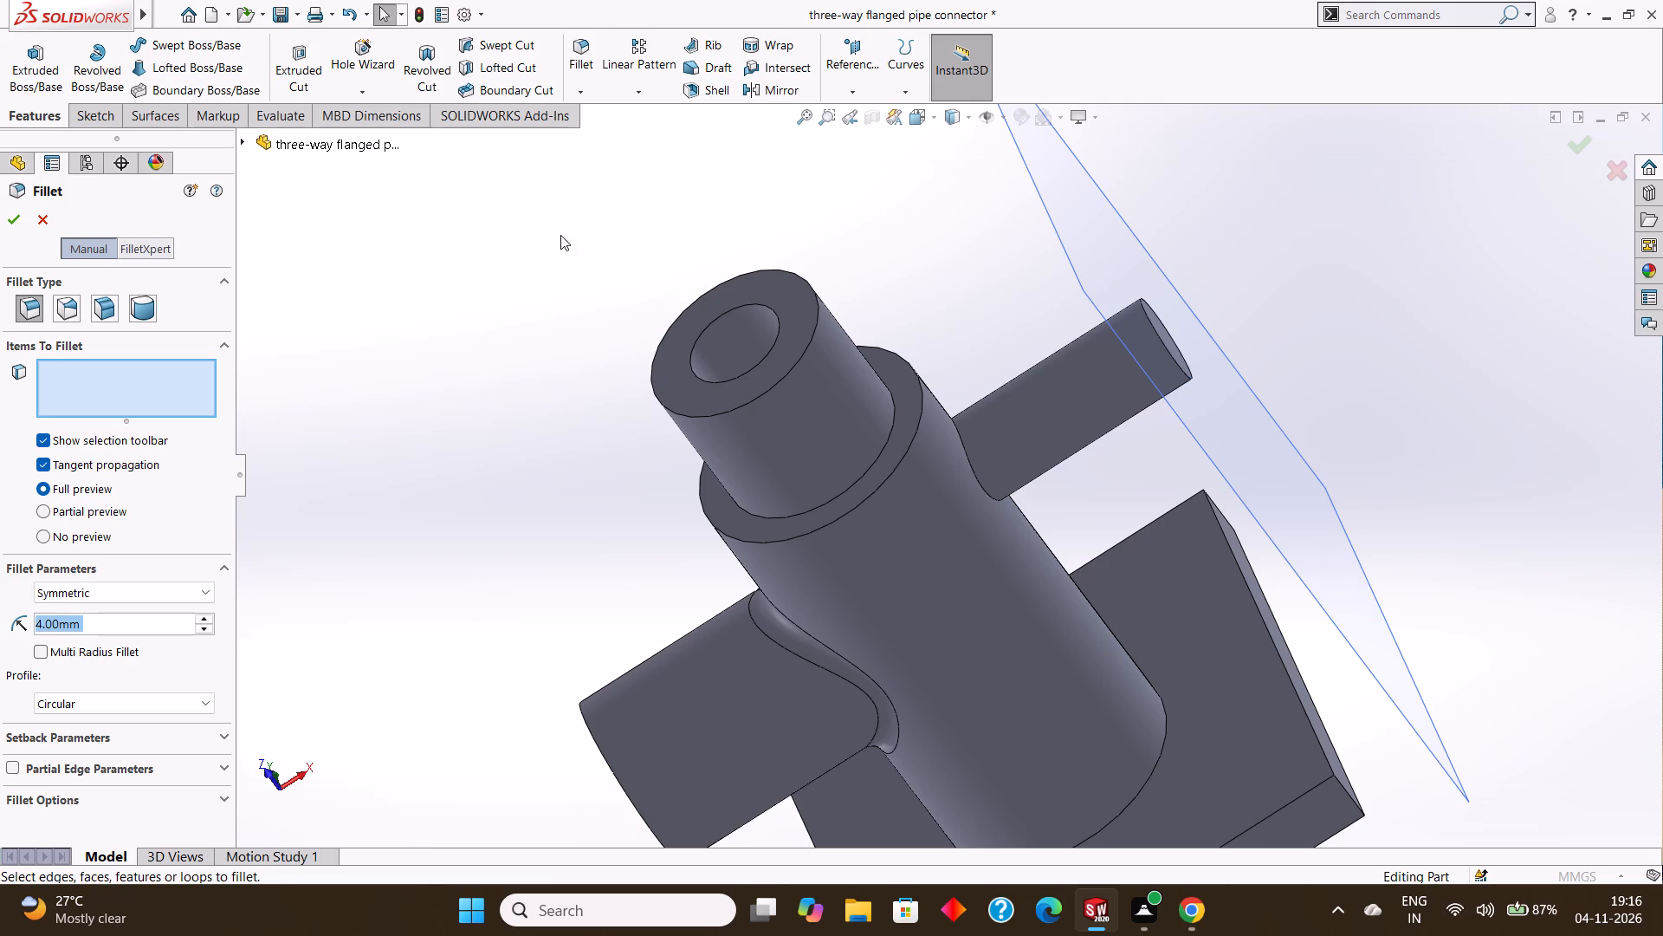
{"action": "middle_click_drag", "start_coordinate": [1009, 467], "coordinate": [1004, 474]}
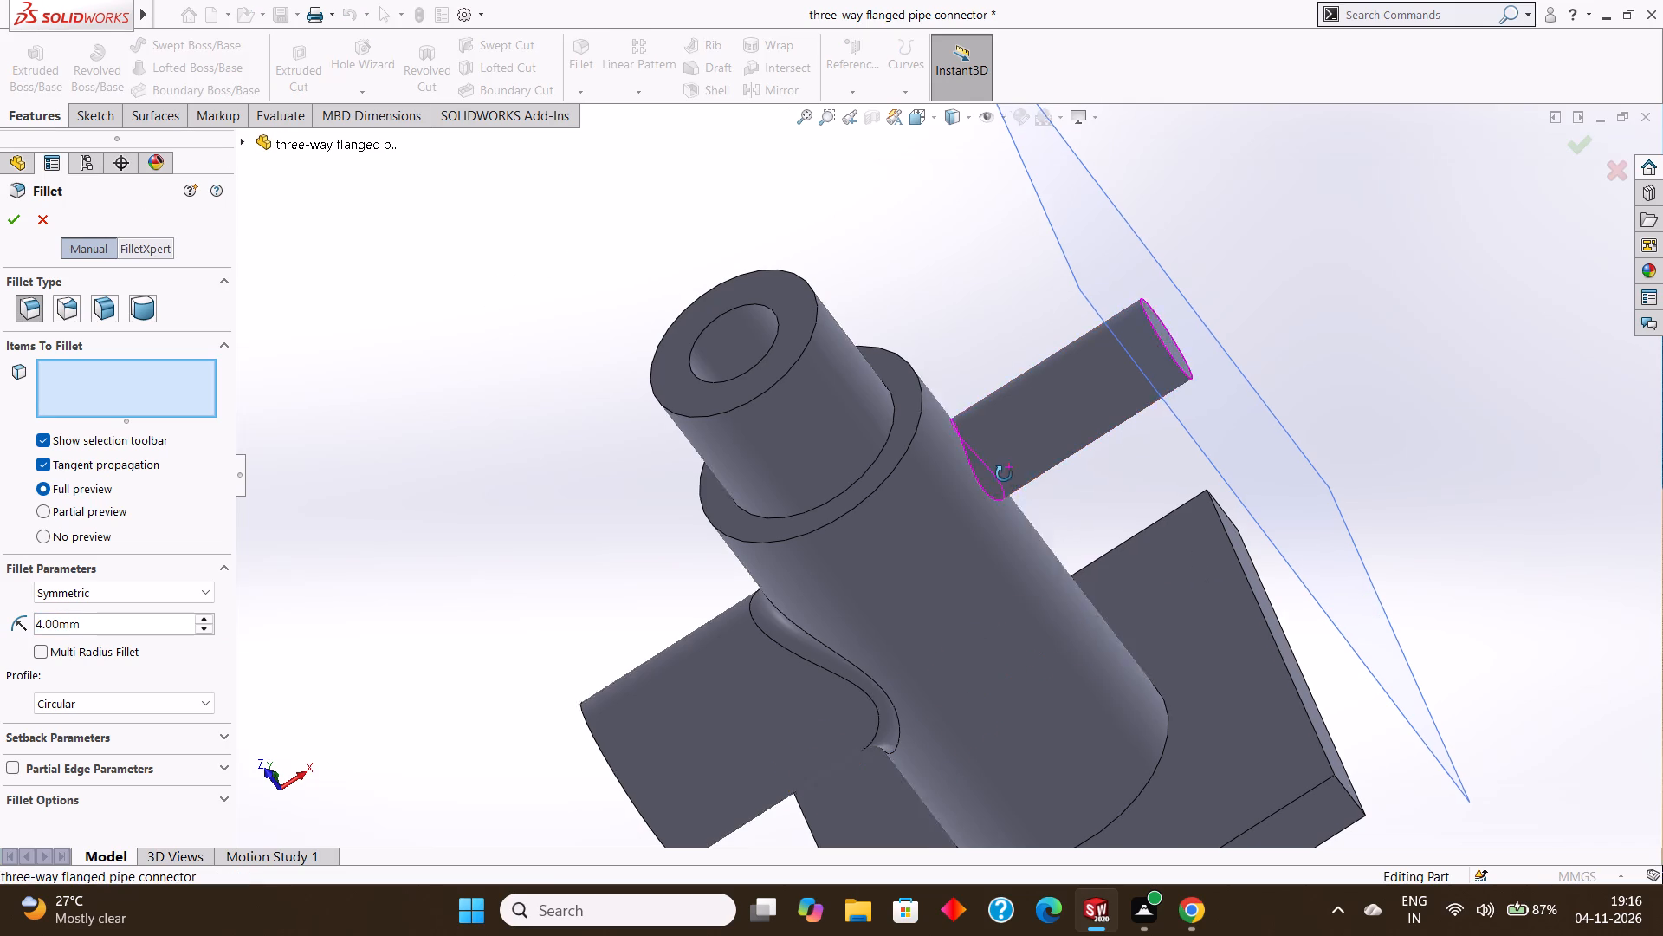
{"action": "middle_click_drag", "start_coordinate": [1004, 474], "coordinate": [980, 507]}
{"action": "middle_click_drag", "start_coordinate": [1000, 434], "coordinate": [1003, 462]}
{"action": "middle_click_drag", "start_coordinate": [1004, 458], "coordinate": [1013, 445]}
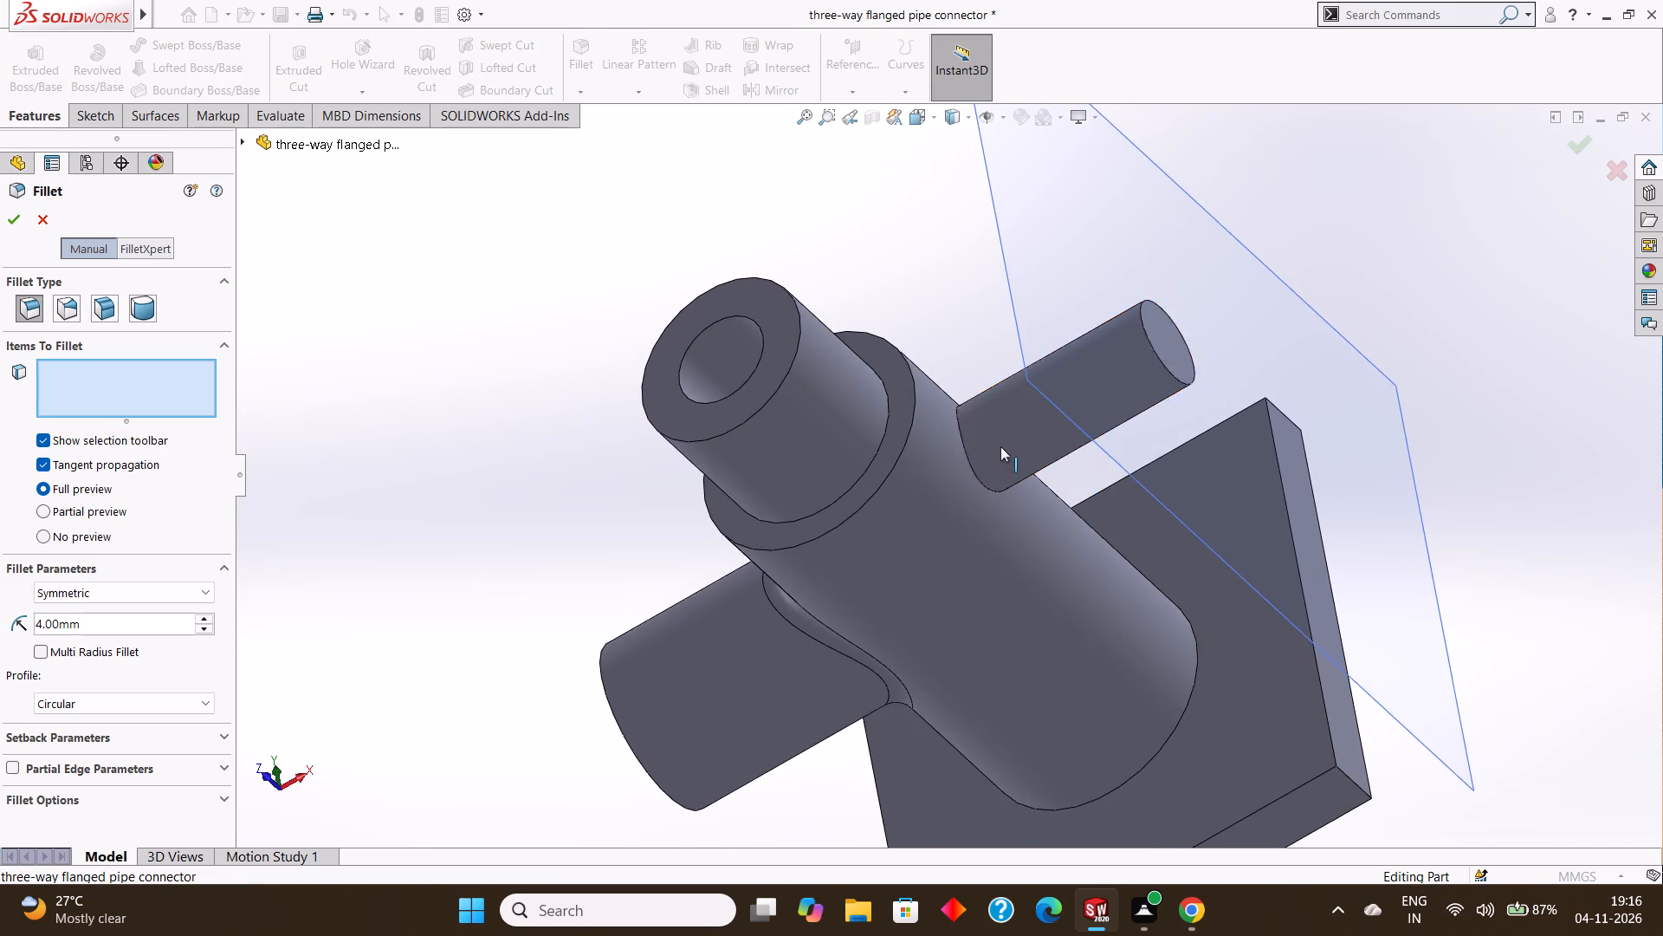
{"action": "scroll", "coordinate": [990, 446], "scroll_direction": "down", "scroll_amount": 3}
{"action": "left_click", "coordinate": [929, 419]}
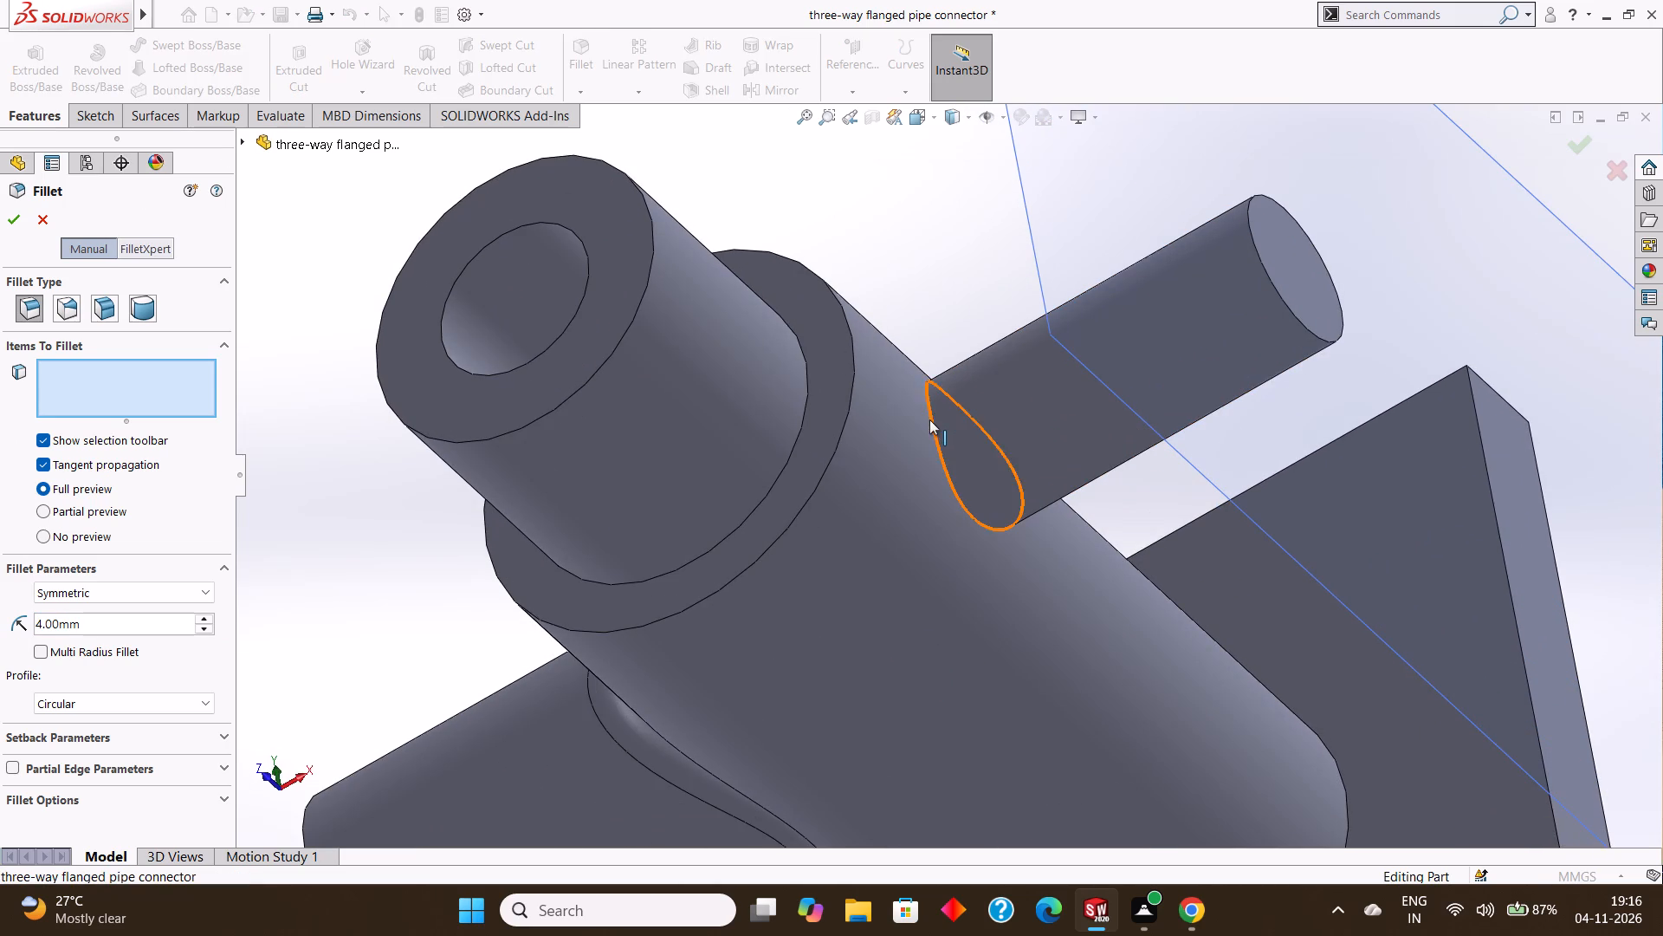
{"action": "left_click", "coordinate": [13, 215]}
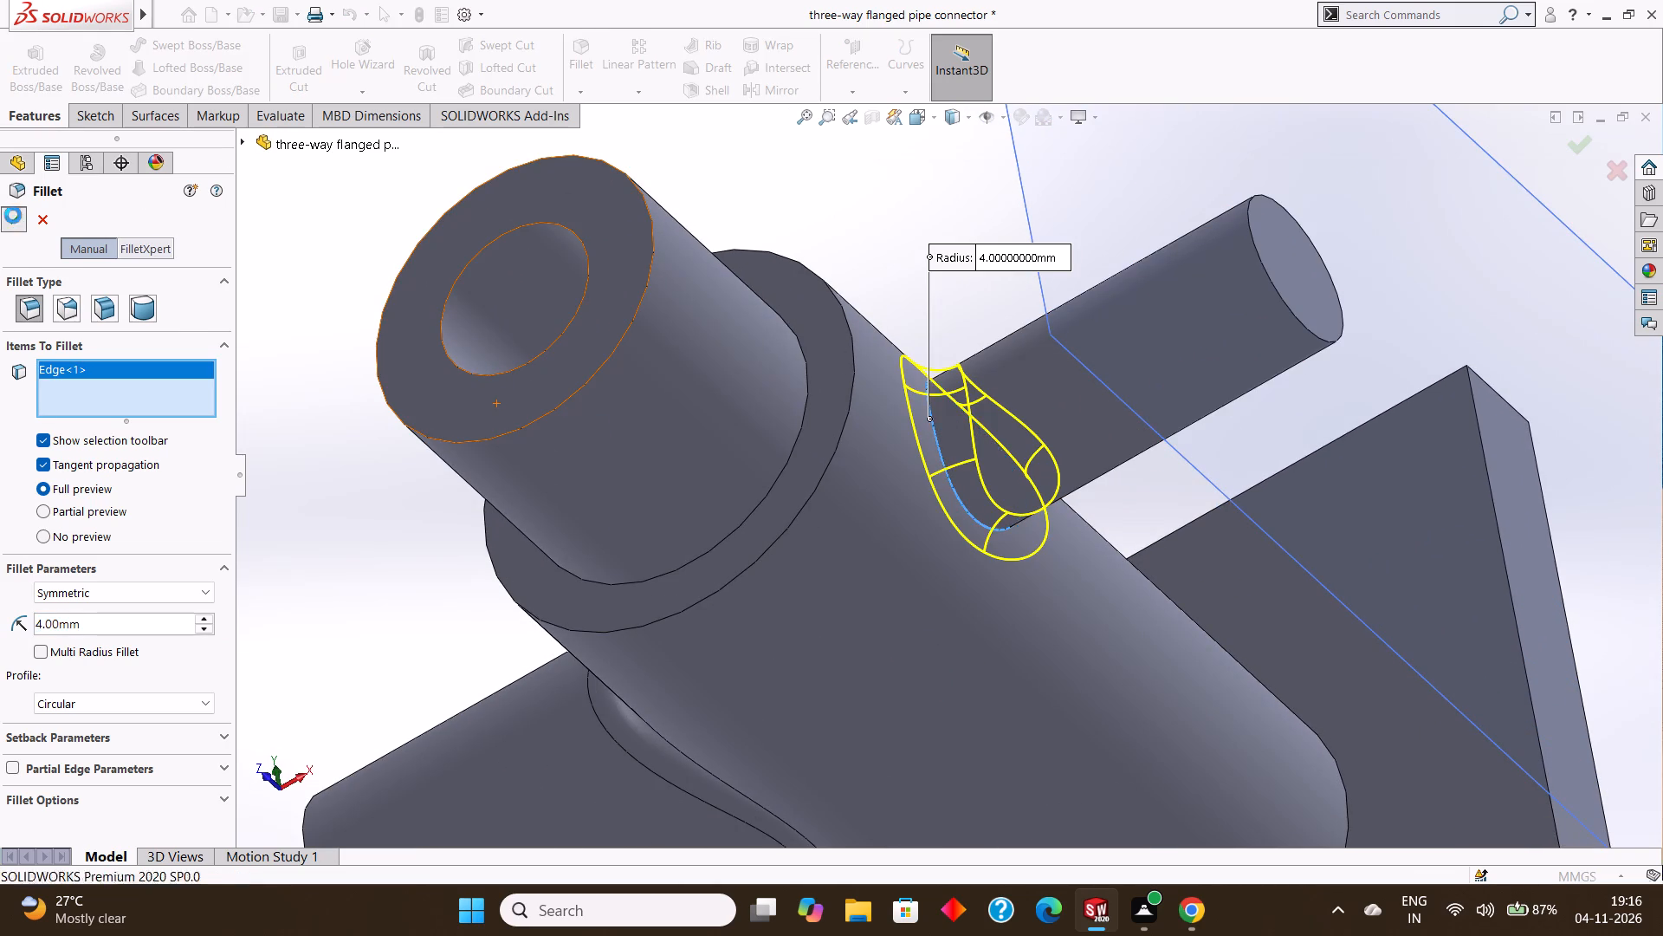
Start a sketch on Plane2 and draw a circle of radius 40 mm centred on the thin branch's end face.
{"action": "scroll", "coordinate": [379, 309], "scroll_direction": "up", "scroll_amount": 5}
{"action": "scroll", "coordinate": [482, 354], "scroll_direction": "up", "scroll_amount": 1}
{"action": "middle_click_drag", "start_coordinate": [482, 354], "coordinate": [559, 295]}
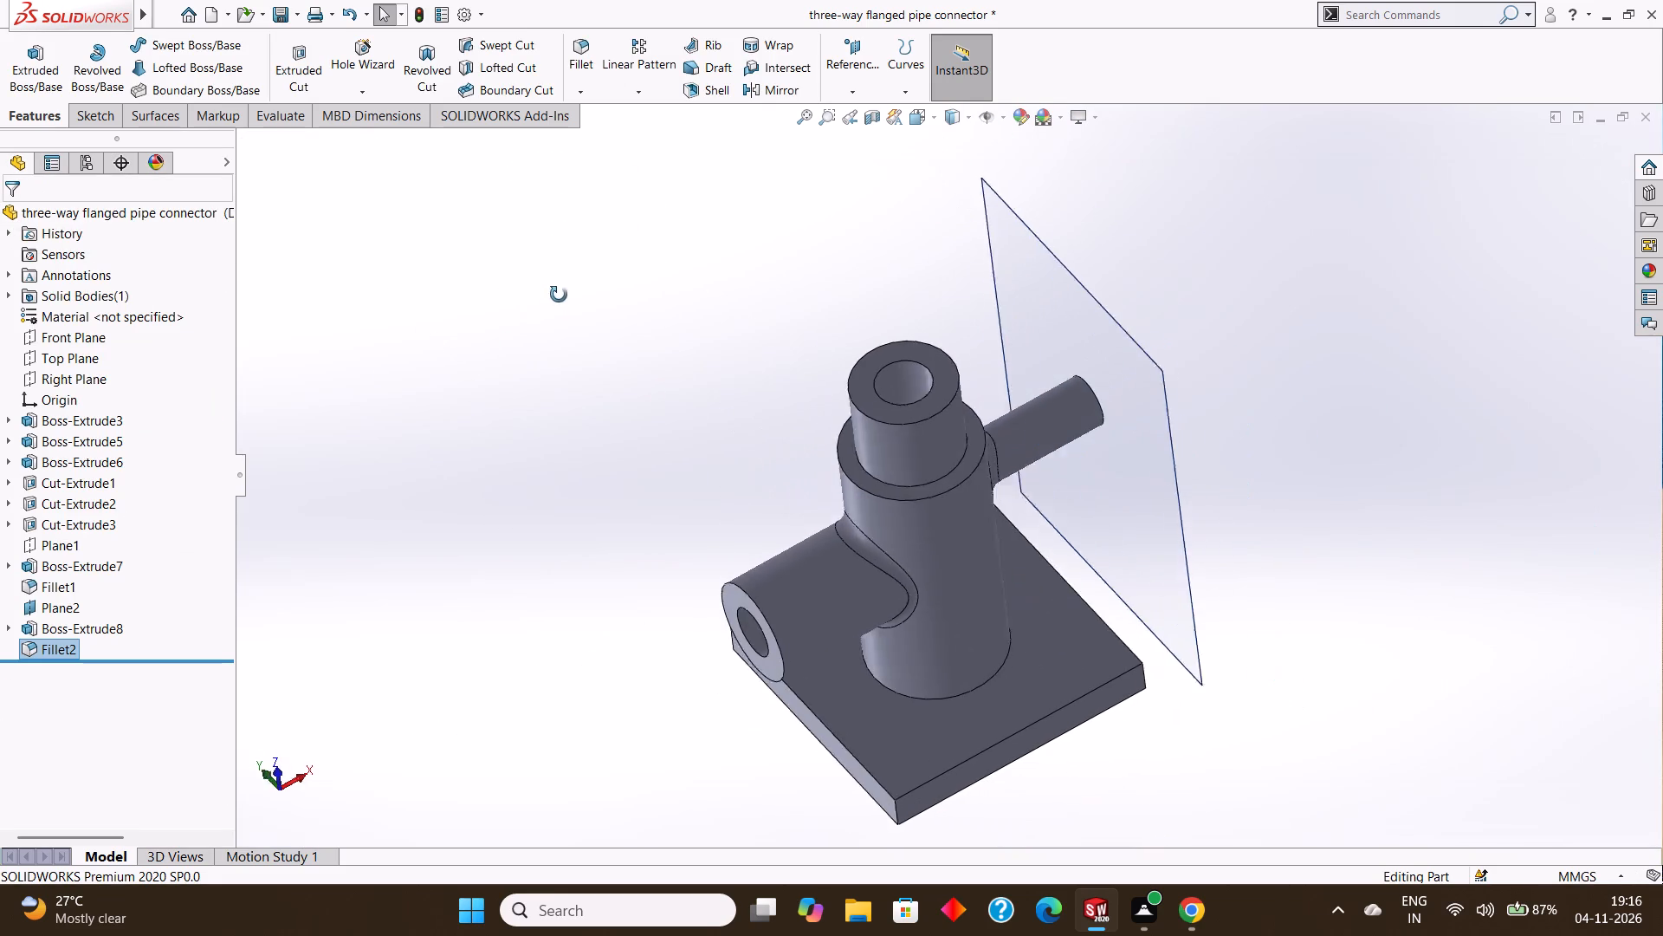
{"action": "middle_click_drag", "start_coordinate": [559, 295], "coordinate": [561, 291]}
{"action": "middle_click_drag", "start_coordinate": [592, 311], "coordinate": [493, 315]}
{"action": "middle_click_drag", "start_coordinate": [580, 299], "coordinate": [491, 357]}
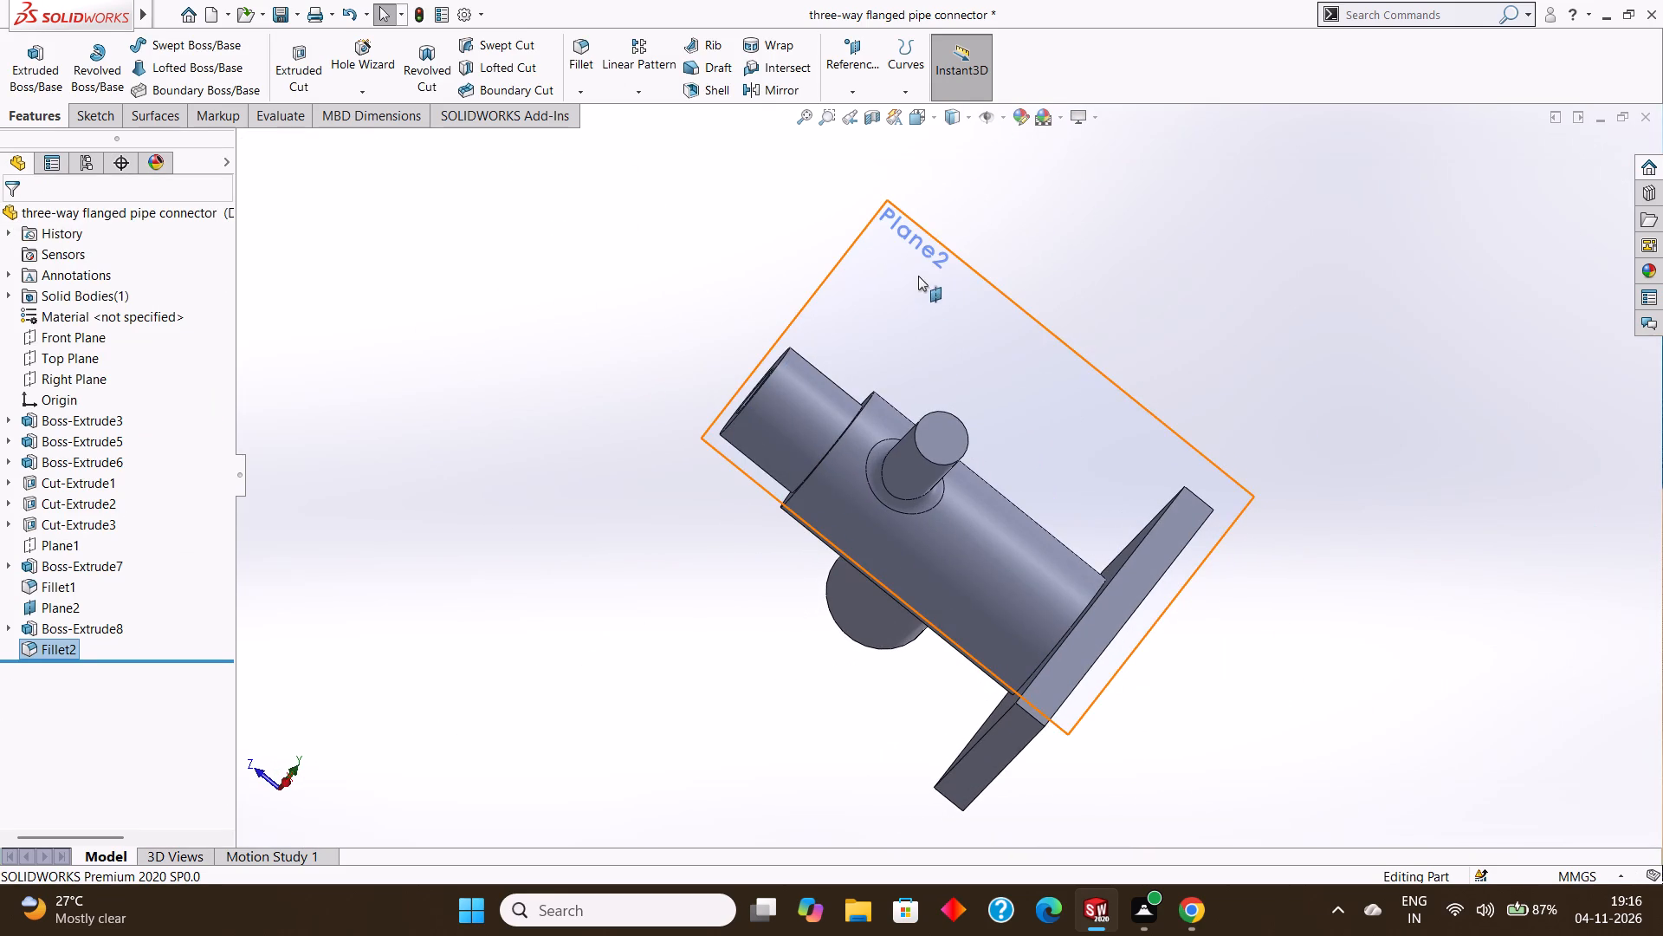
{"action": "left_click", "coordinate": [918, 276]}
{"action": "left_click", "coordinate": [993, 227]}
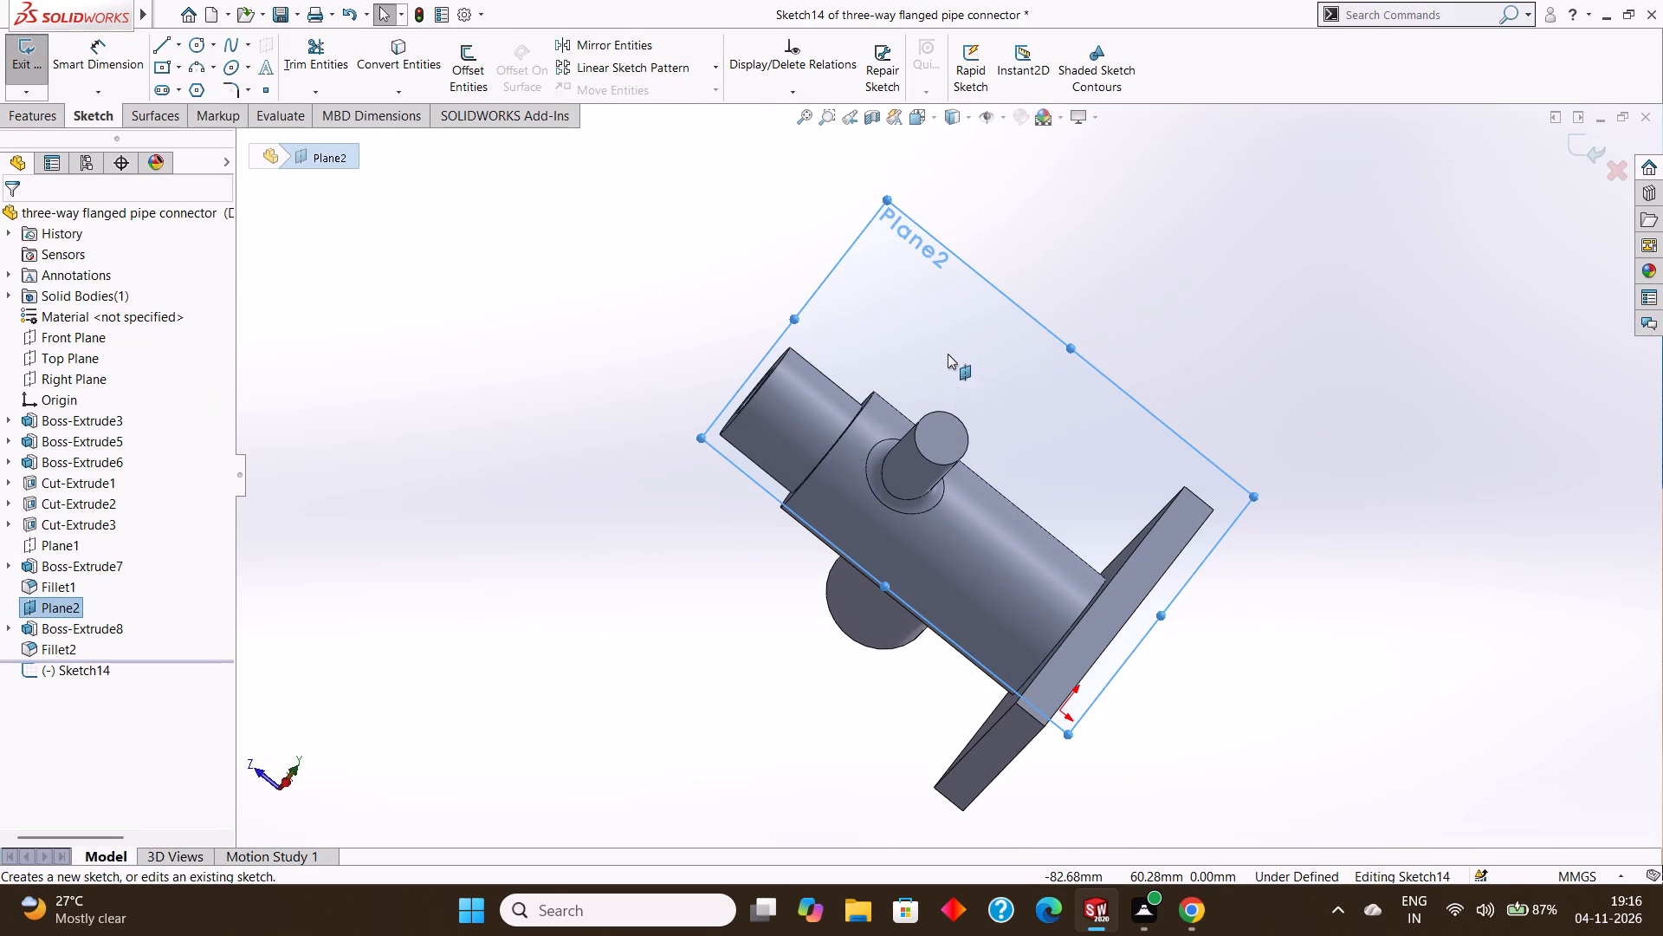
{"action": "key", "text": "ctrl+8"}
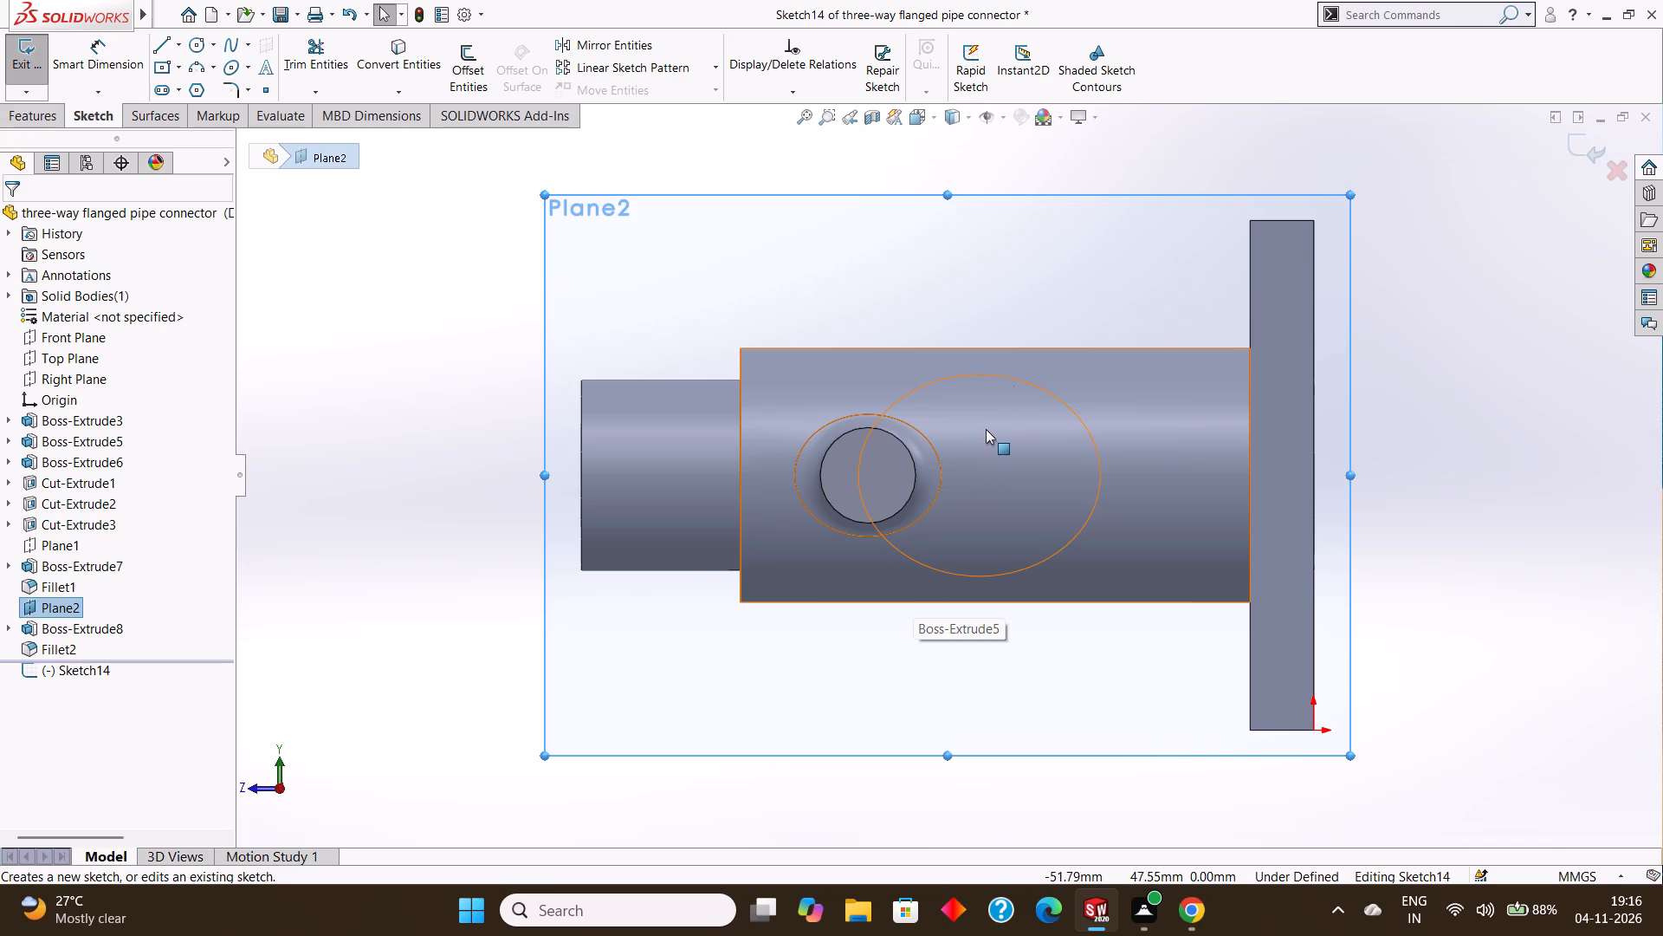
{"action": "left_click", "coordinate": [190, 50]}
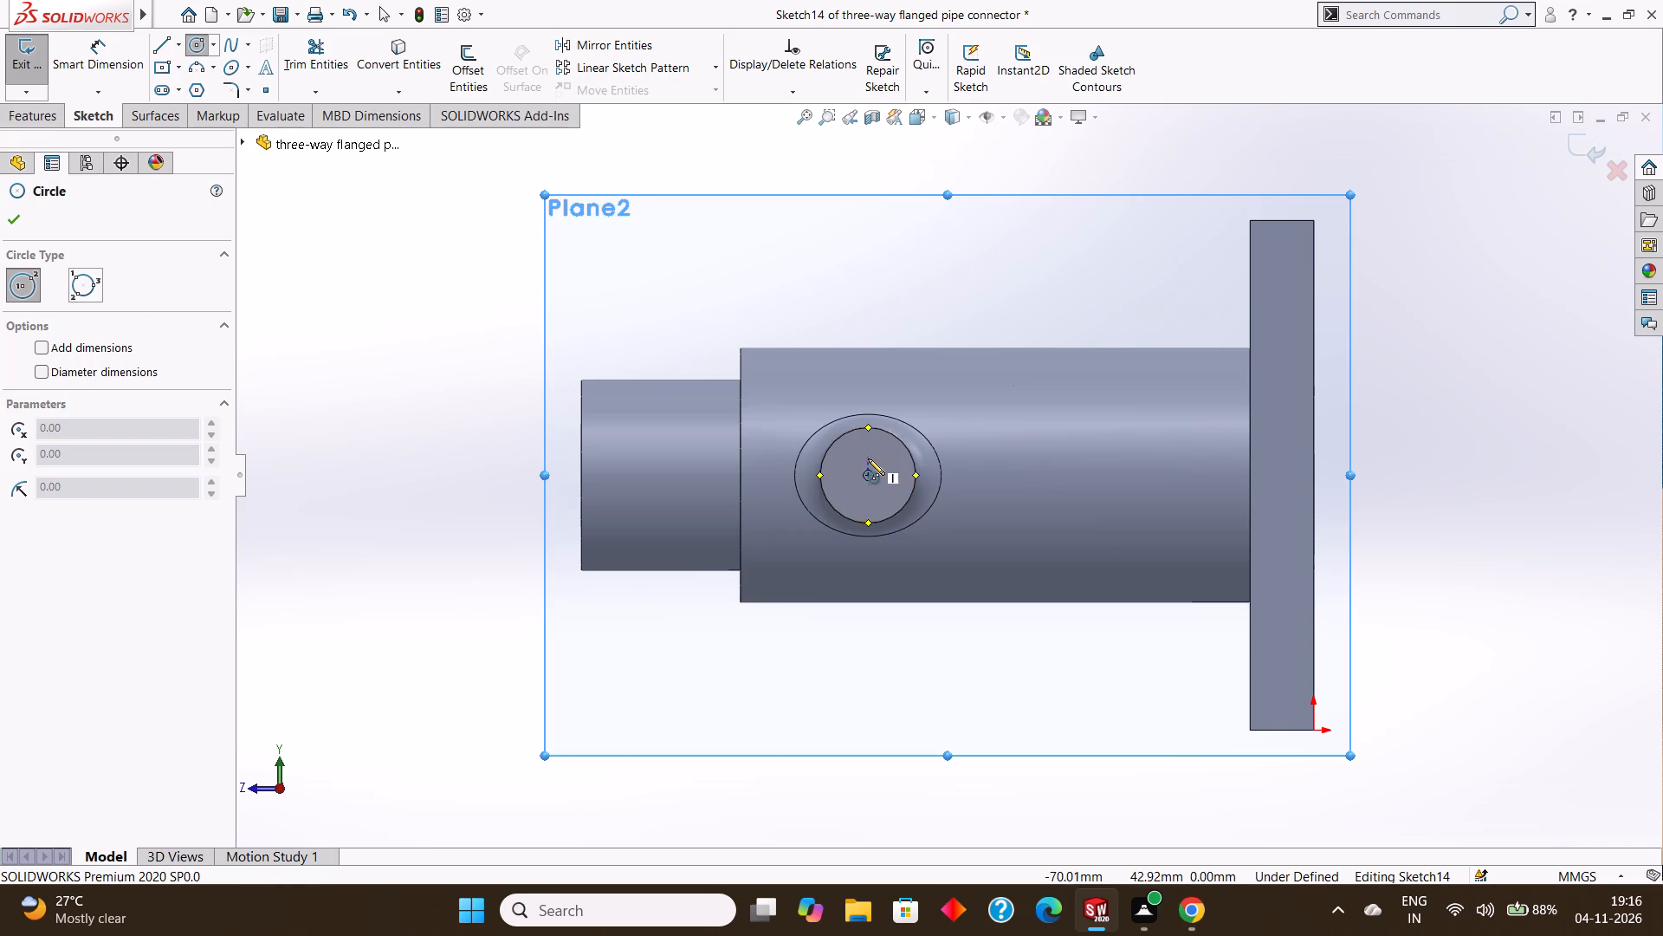
{"action": "left_click_drag", "start_coordinate": [867, 471], "coordinate": [960, 442]}
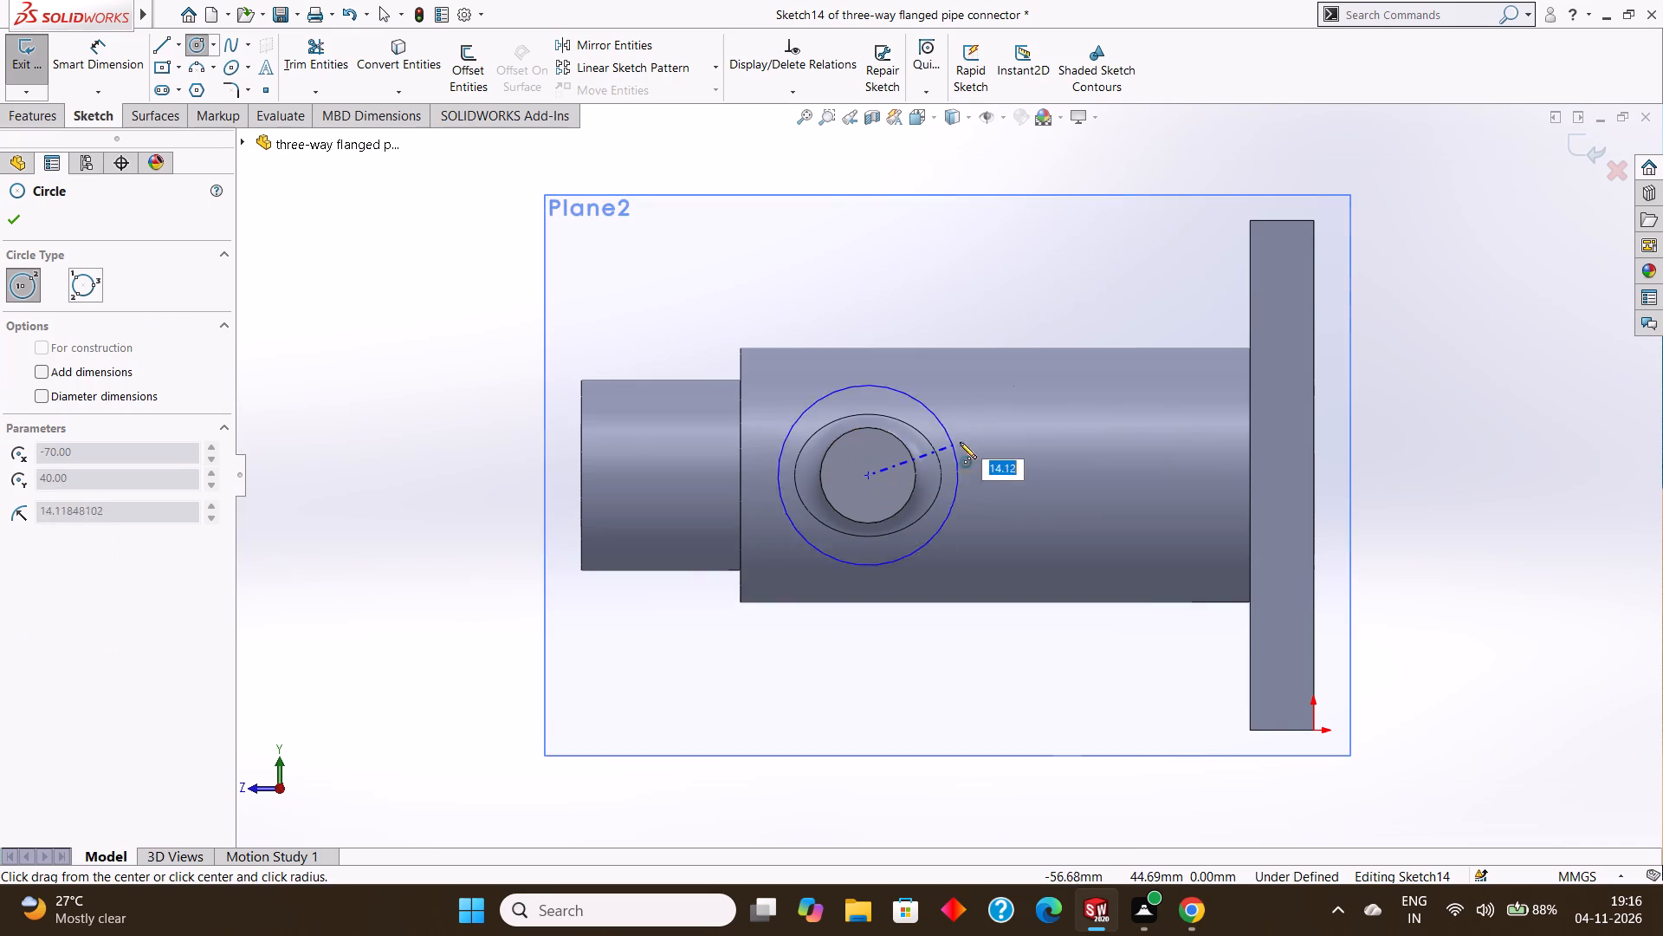
{"action": "left_click_drag", "start_coordinate": [960, 442], "coordinate": [974, 415]}
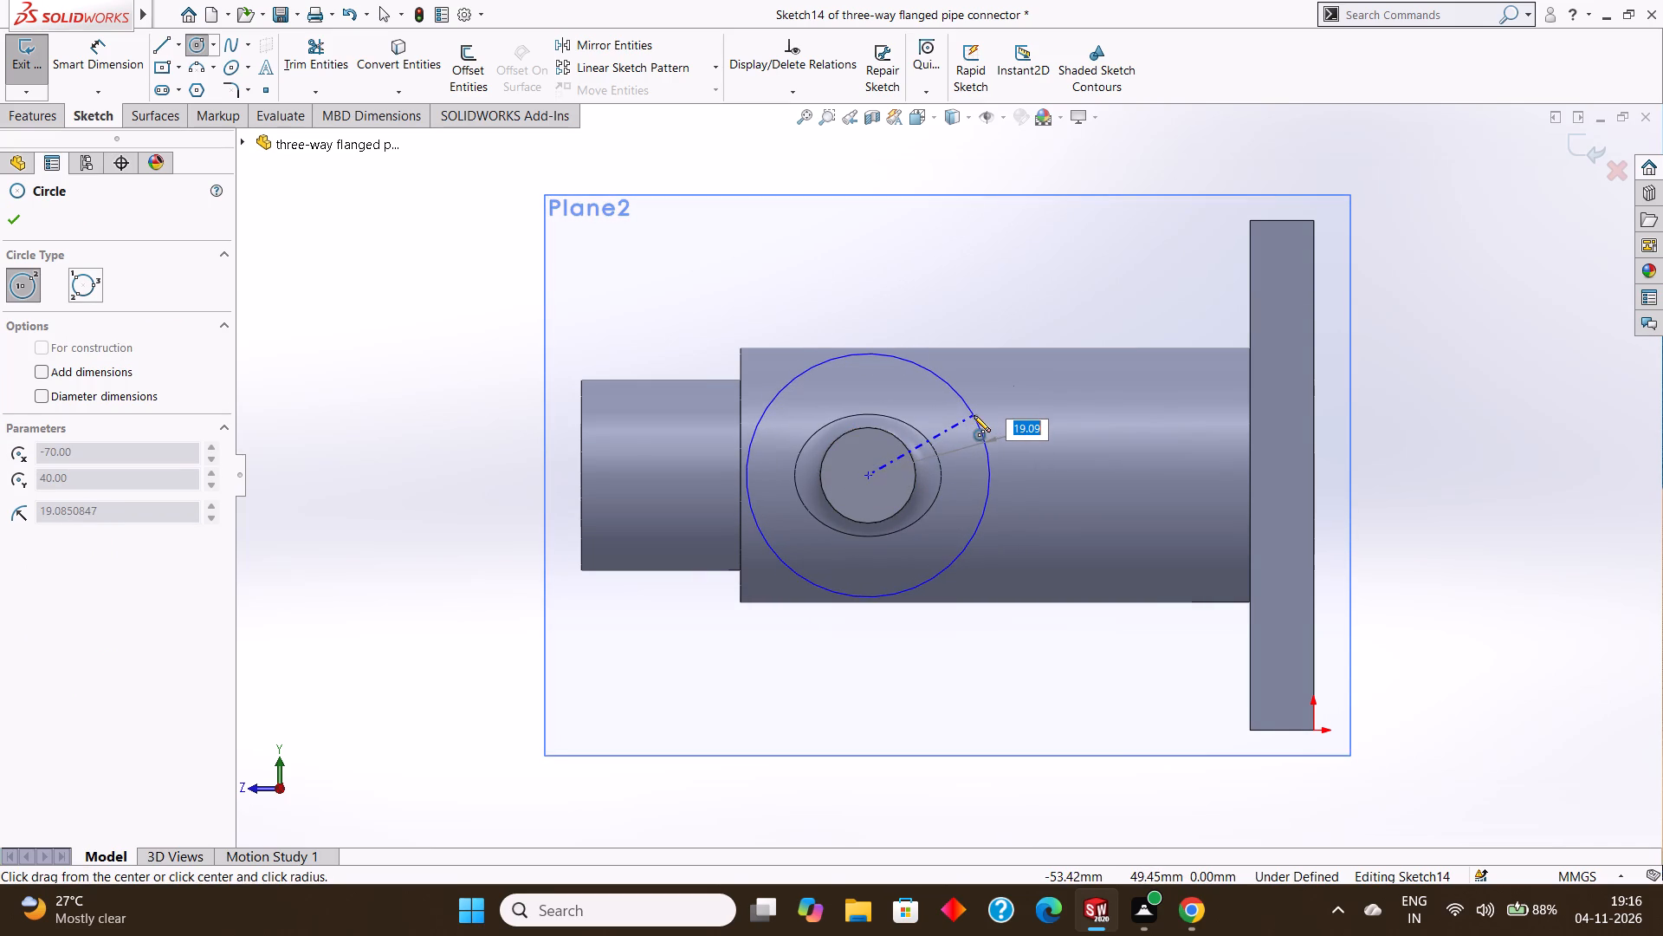
{"action": "left_click_drag", "start_coordinate": [974, 415], "coordinate": [1000, 392]}
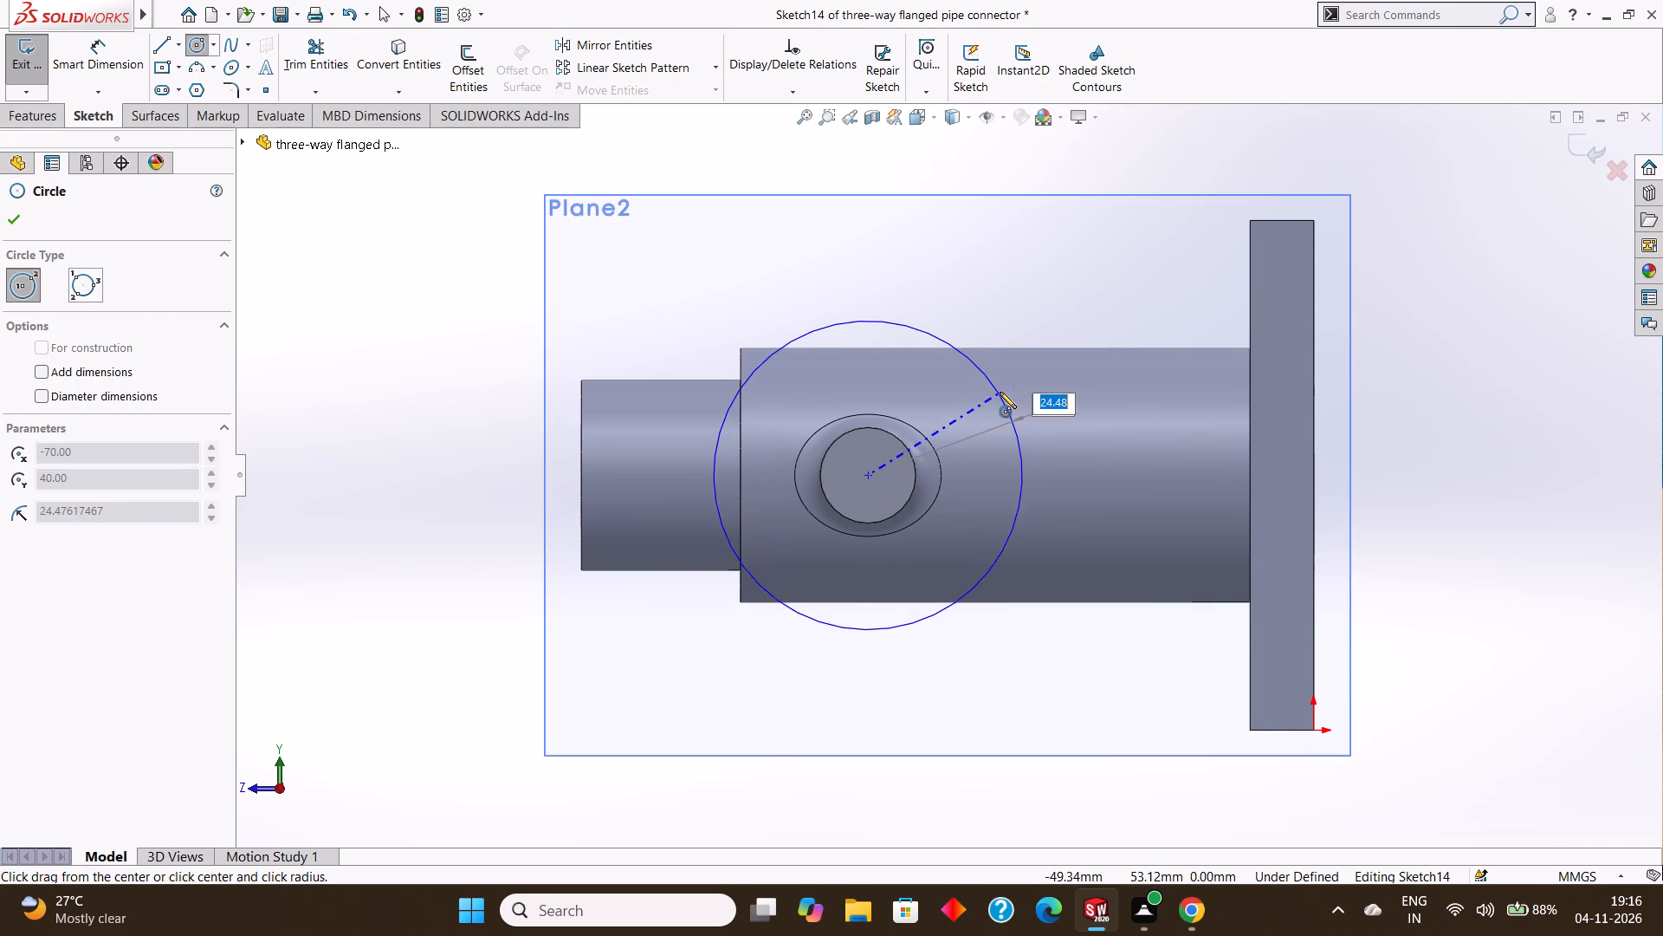
{"action": "left_click_drag", "start_coordinate": [1000, 392], "coordinate": [1004, 388]}
{"action": "key", "text": "BackSpace"}
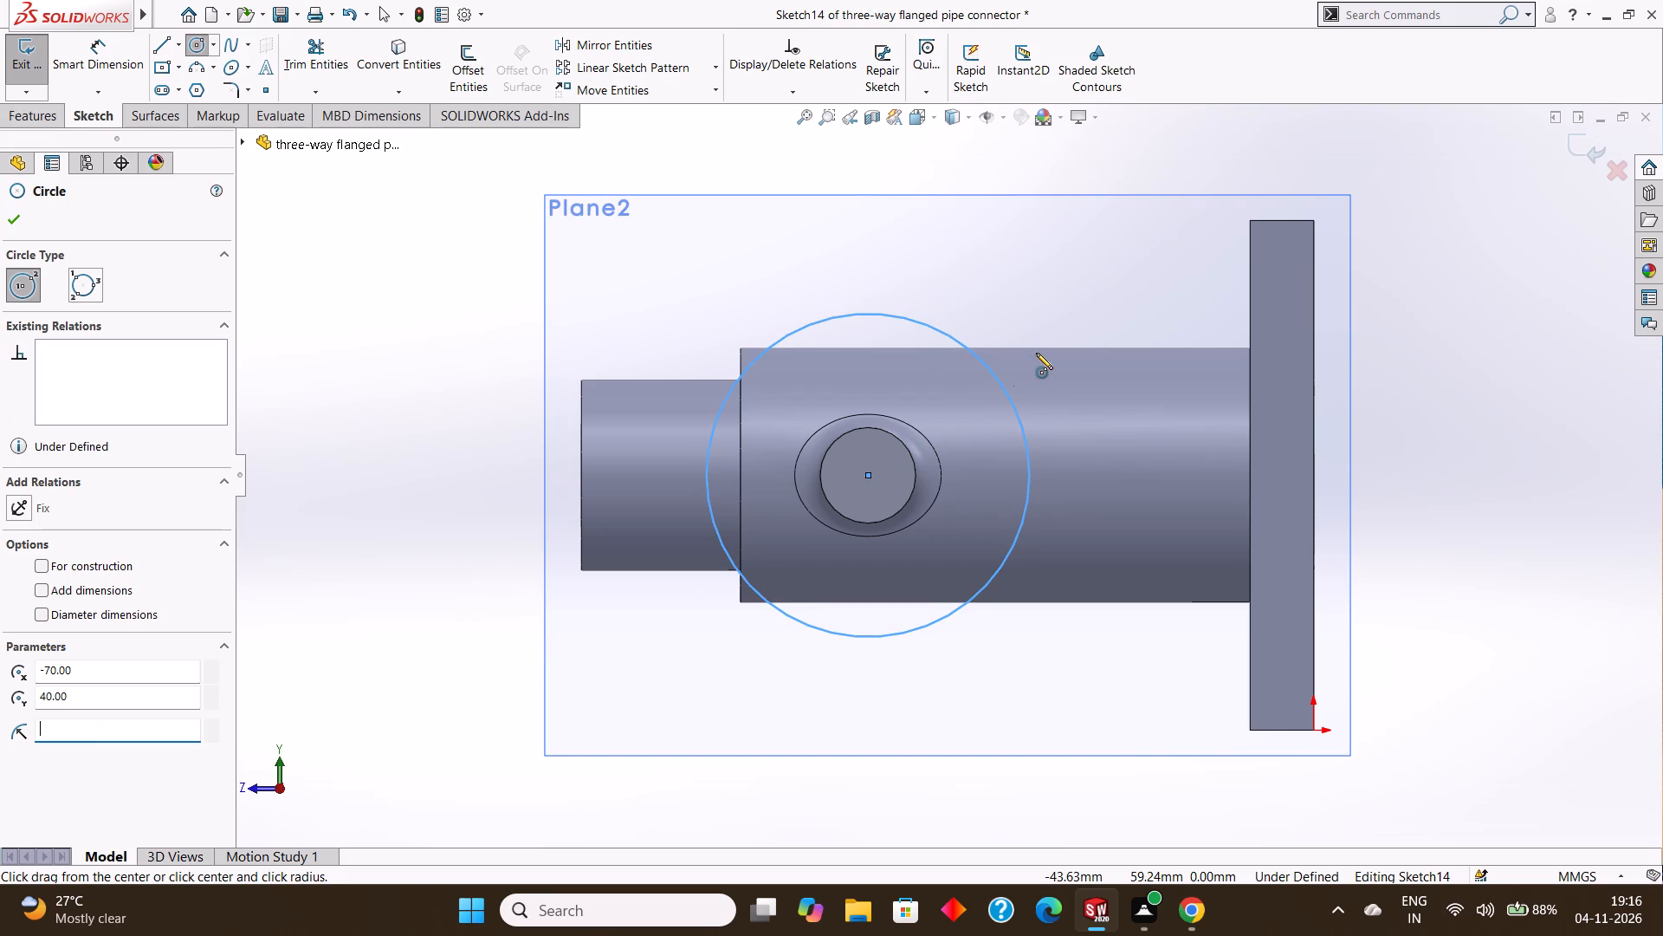
{"action": "type", "text": "40"}
{"action": "key", "text": "Return"}
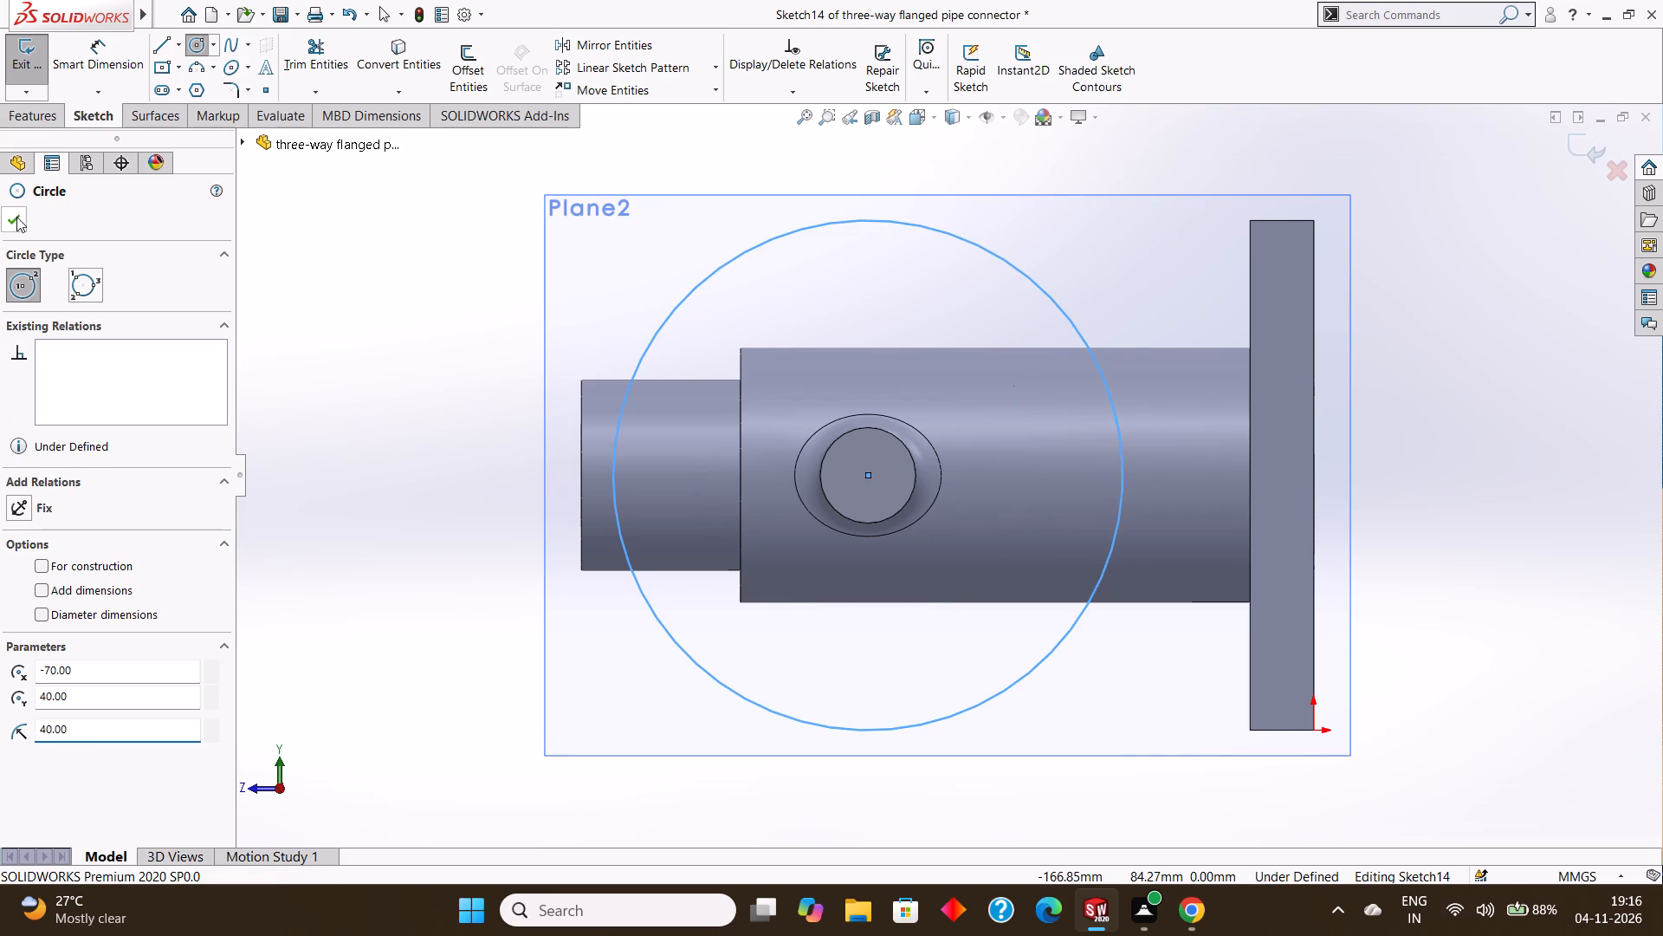
{"action": "left_click", "coordinate": [16, 217]}
Add a diameter dimension to the large circle, placed above it.
{"action": "left_click", "coordinate": [83, 66]}
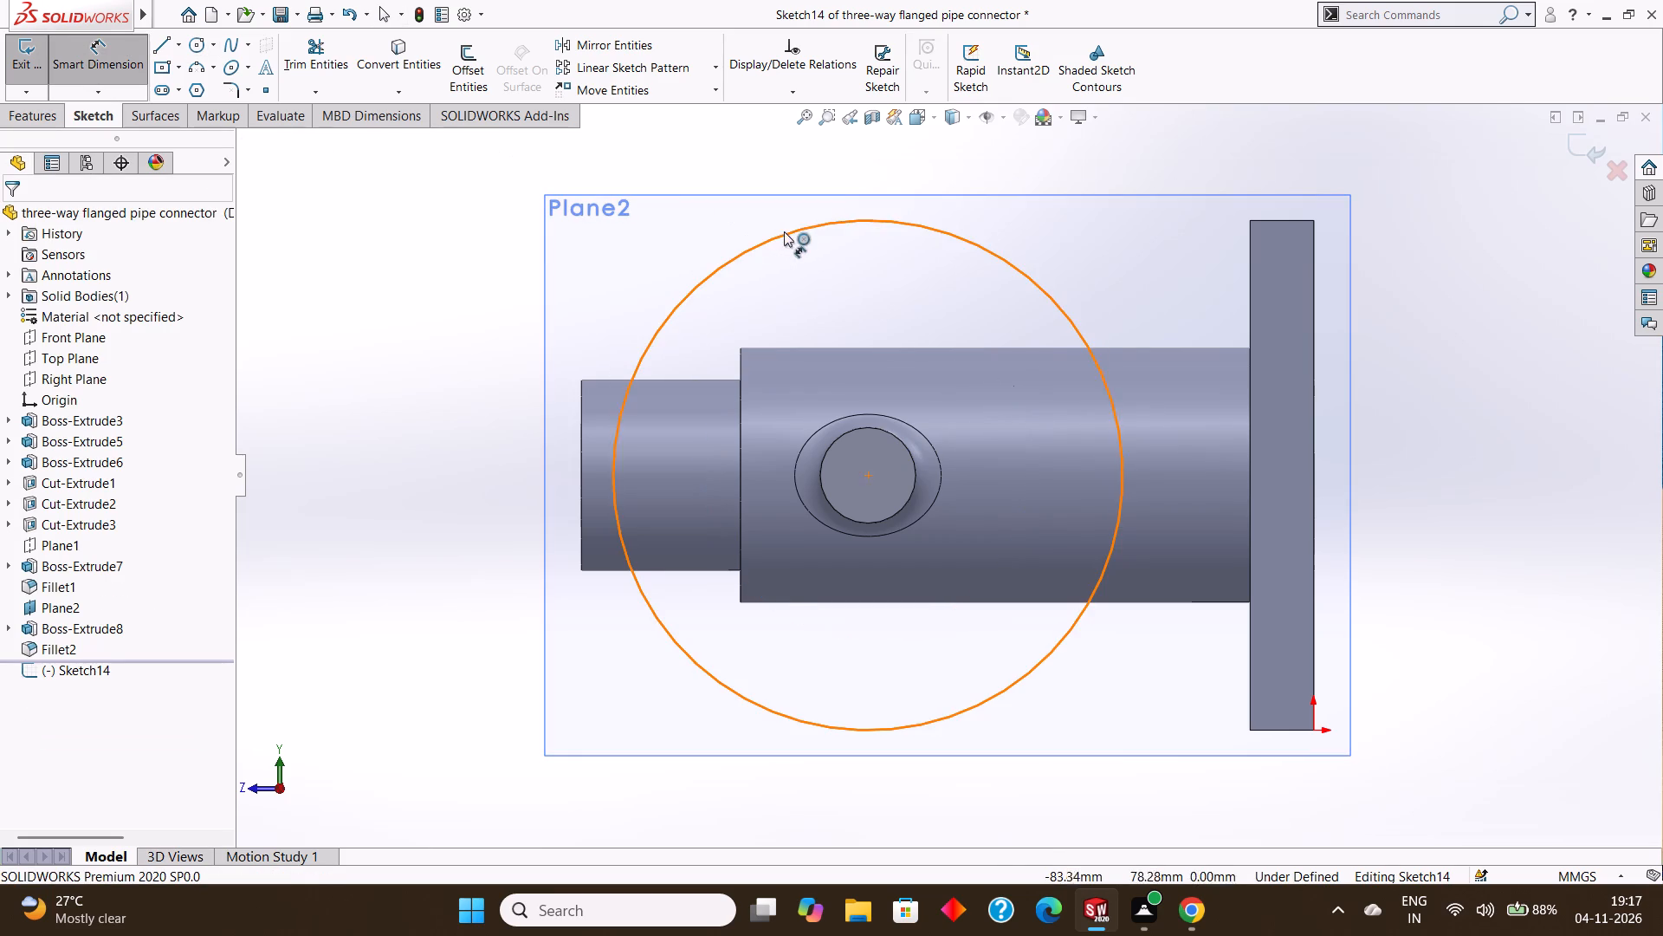
{"action": "left_click", "coordinate": [783, 231]}
{"action": "left_click", "coordinate": [787, 166]}
{"action": "left_click", "coordinate": [711, 140]}
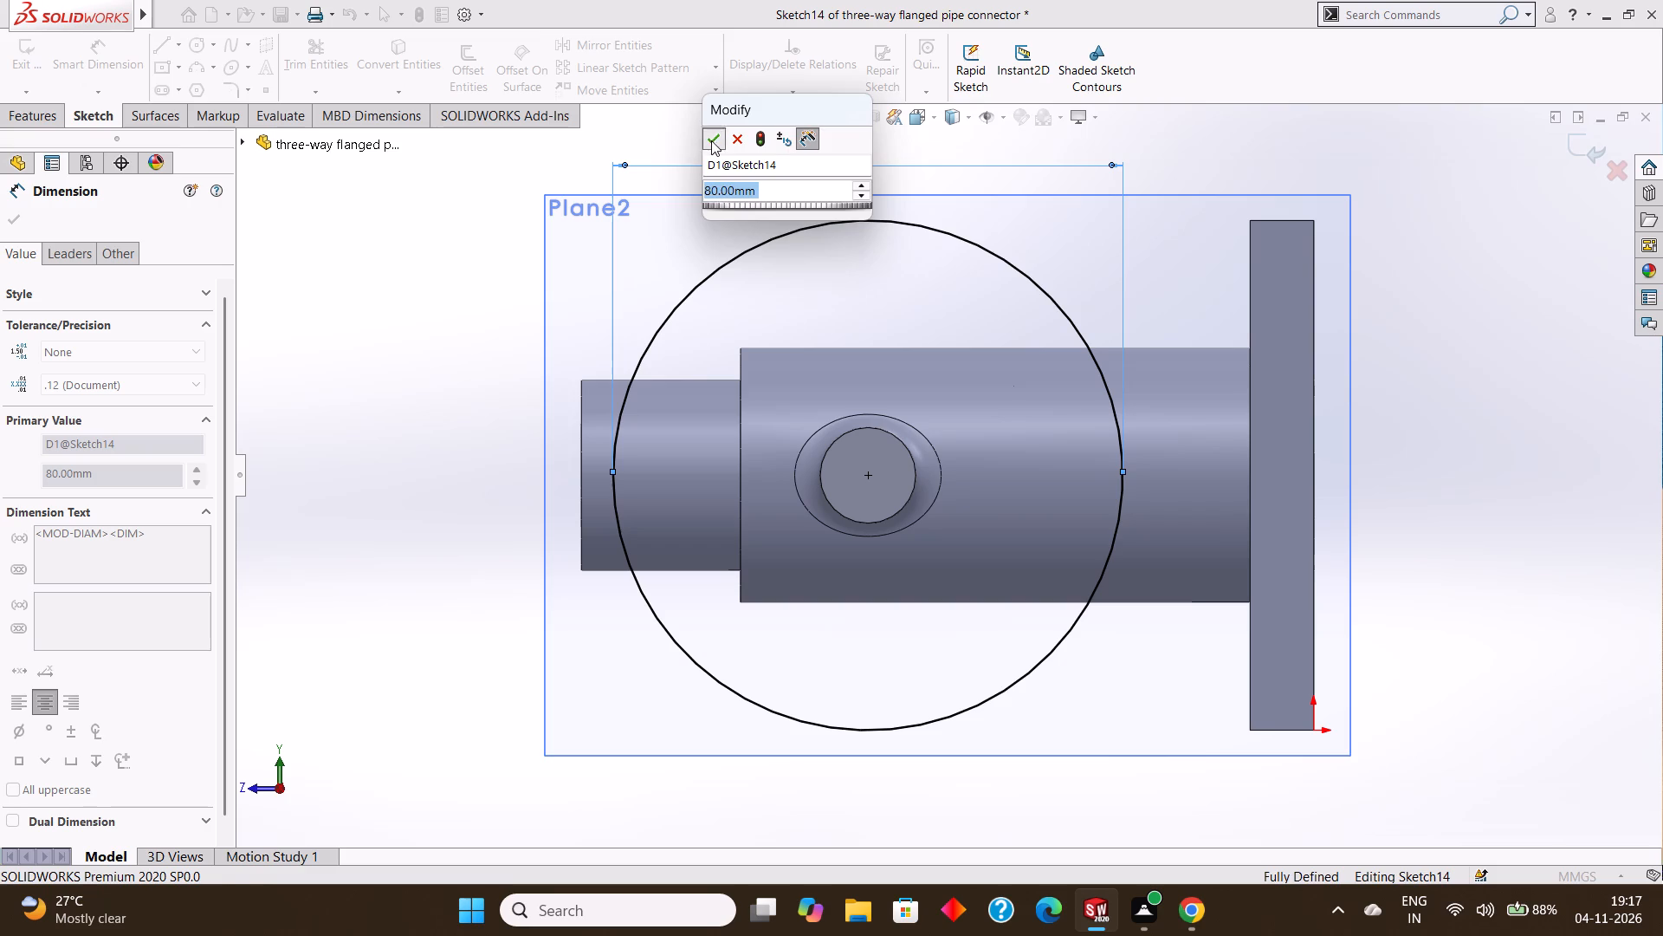
{"action": "left_click", "coordinate": [23, 220]}
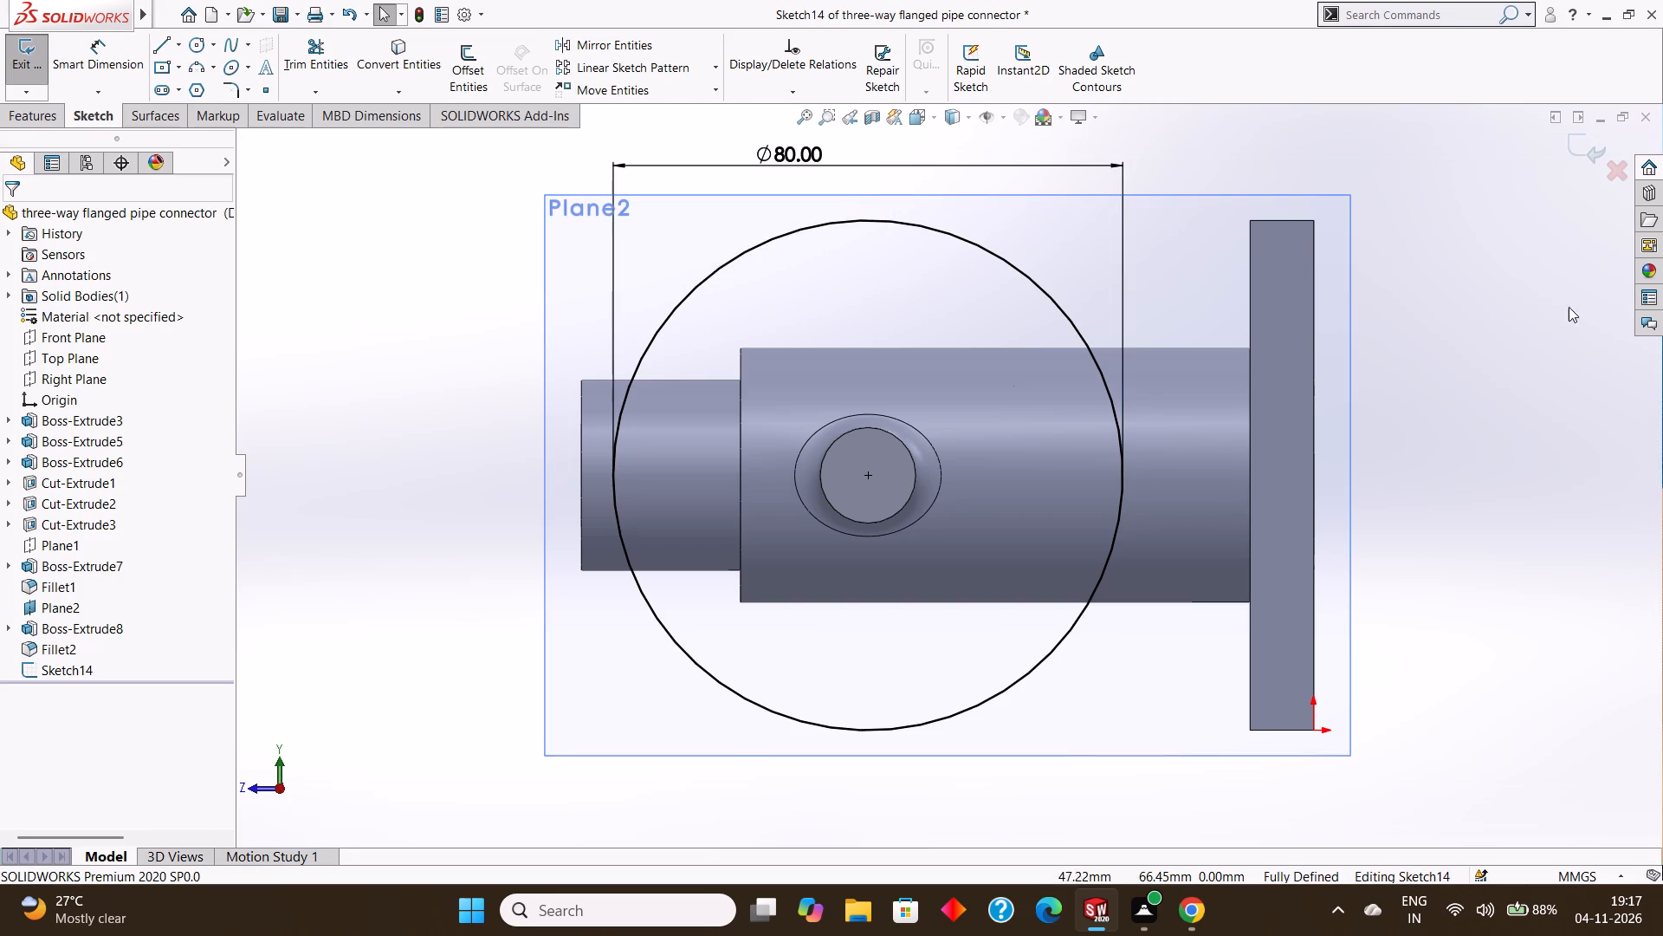
Examine the 80 mm flange circle on Plane2 against the thin branch and main body from several angles.
{"action": "middle_click_drag", "start_coordinate": [1537, 306], "coordinate": [1652, 276]}
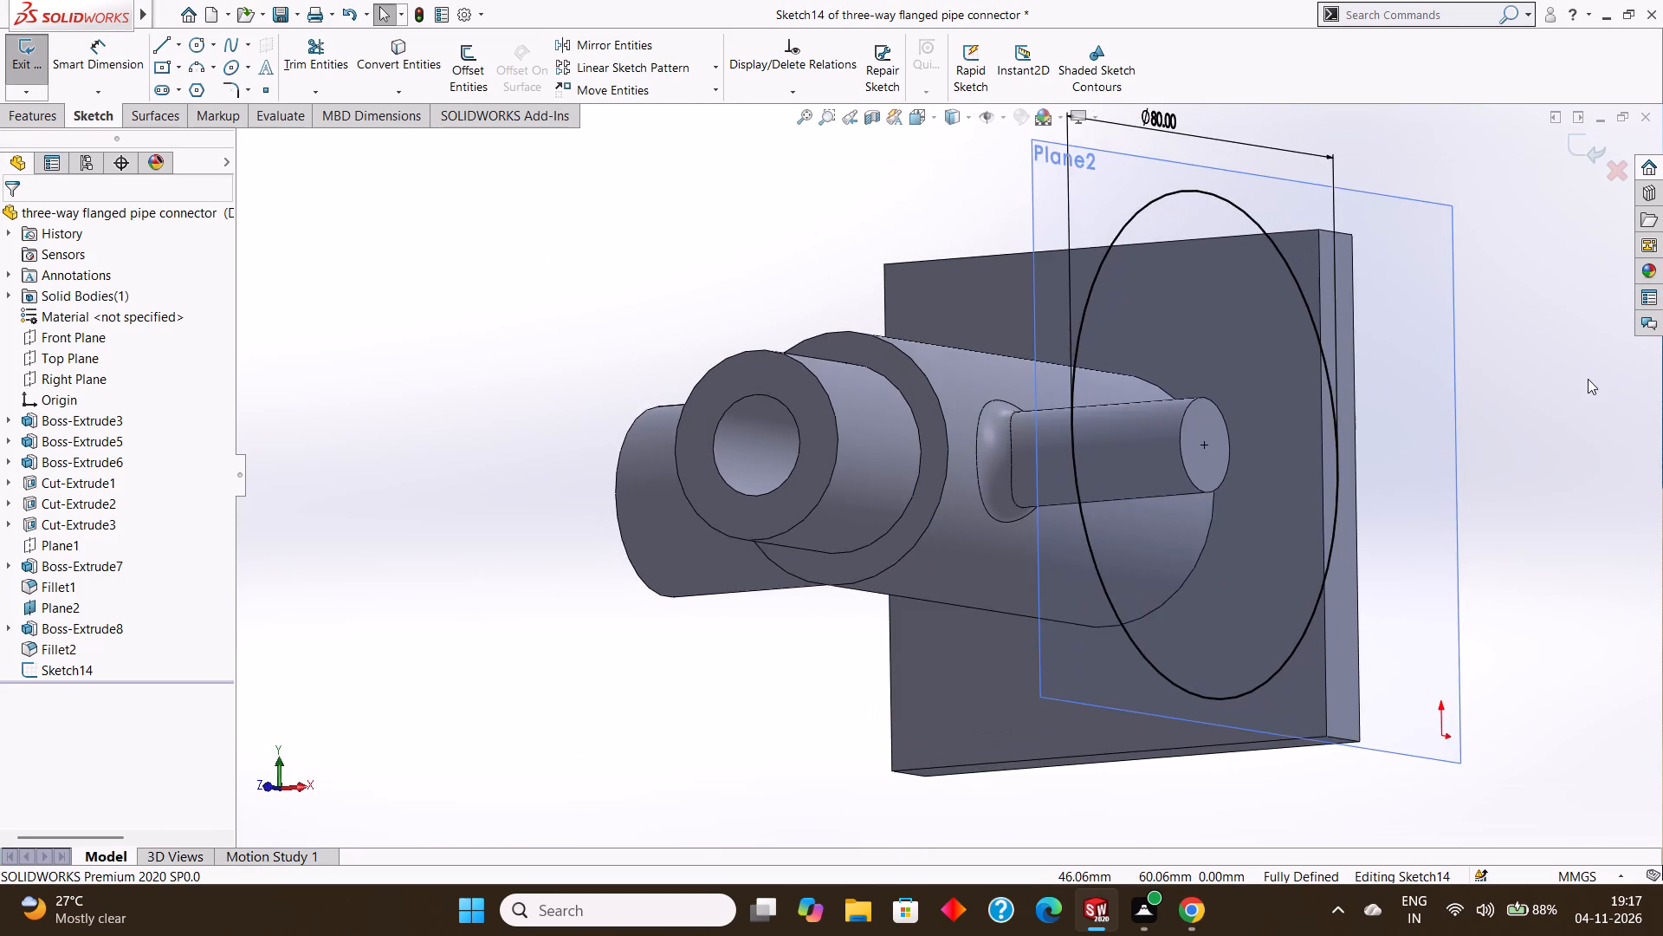
{"action": "middle_click_drag", "start_coordinate": [1588, 379], "coordinate": [1598, 356]}
{"action": "middle_click_drag", "start_coordinate": [1592, 353], "coordinate": [1602, 362]}
{"action": "scroll", "coordinate": [1596, 372], "scroll_direction": "up", "scroll_amount": 1}
{"action": "middle_click_drag", "start_coordinate": [1593, 381], "coordinate": [1550, 366]}
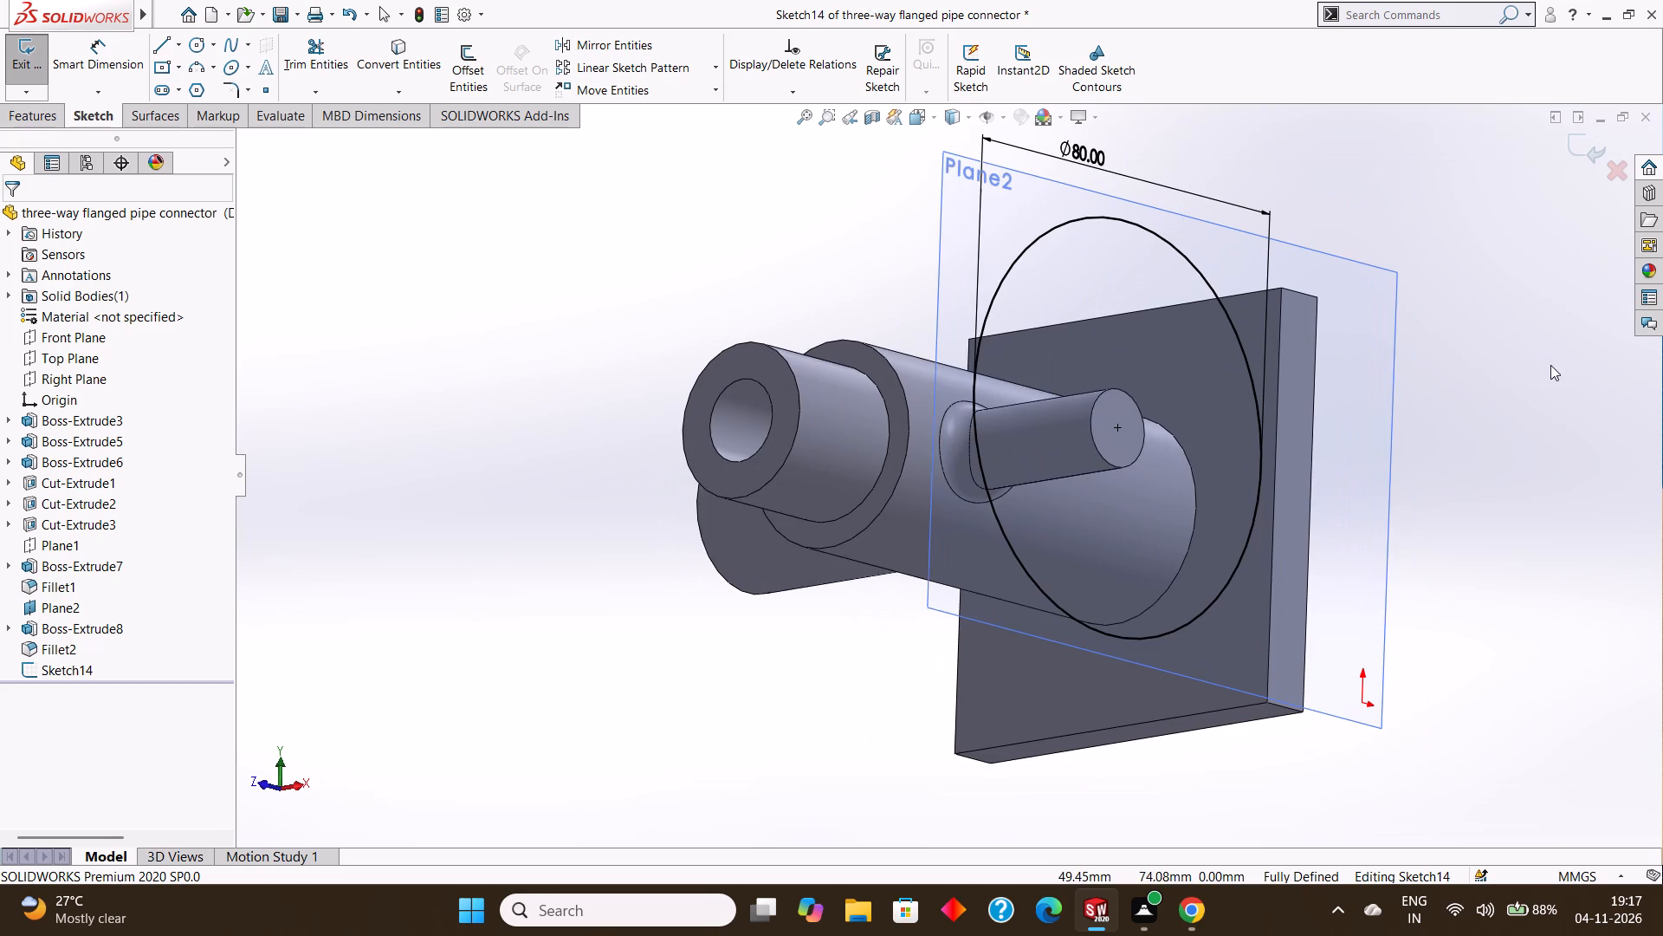
{"action": "middle_click_drag", "start_coordinate": [1550, 365], "coordinate": [1511, 364]}
{"action": "middle_click", "coordinate": [1510, 362]}
{"action": "middle_click_drag", "start_coordinate": [1517, 367], "coordinate": [1490, 352]}
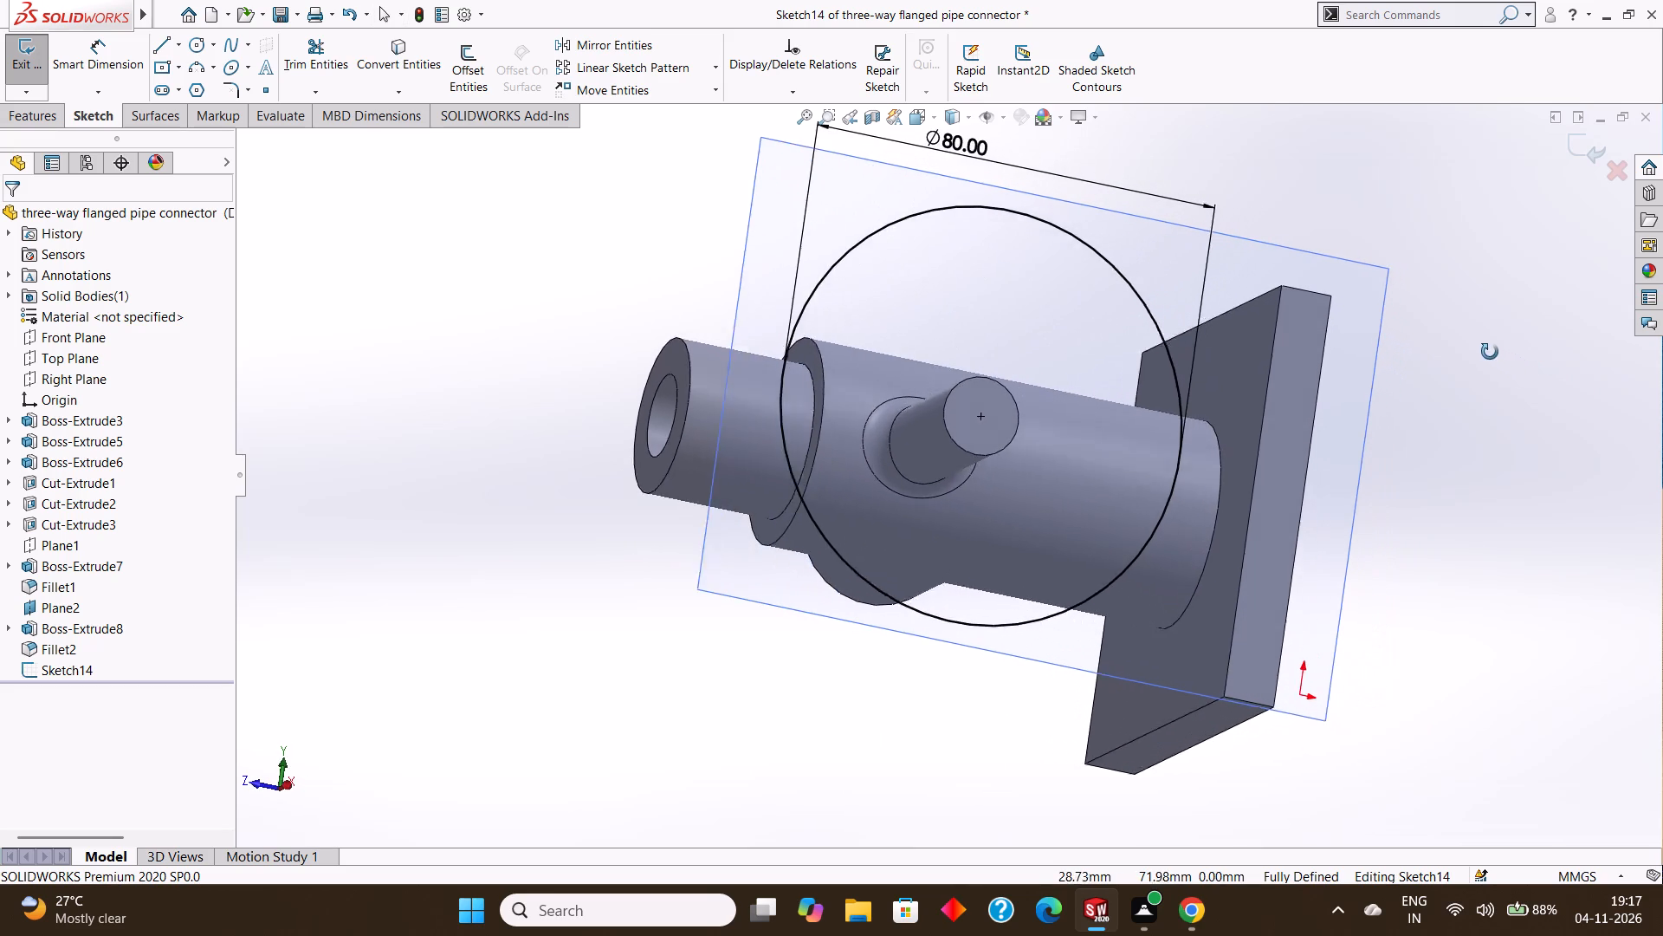
{"action": "middle_click_drag", "start_coordinate": [1490, 352], "coordinate": [1481, 348]}
{"action": "middle_click_drag", "start_coordinate": [1479, 349], "coordinate": [1484, 365]}
{"action": "middle_click_drag", "start_coordinate": [1485, 366], "coordinate": [1468, 352]}
{"action": "middle_click_drag", "start_coordinate": [1466, 349], "coordinate": [1408, 345]}
{"action": "scroll", "coordinate": [1480, 367], "scroll_direction": "down", "scroll_amount": 1}
{"action": "middle_click_drag", "start_coordinate": [1418, 348], "coordinate": [1493, 378]}
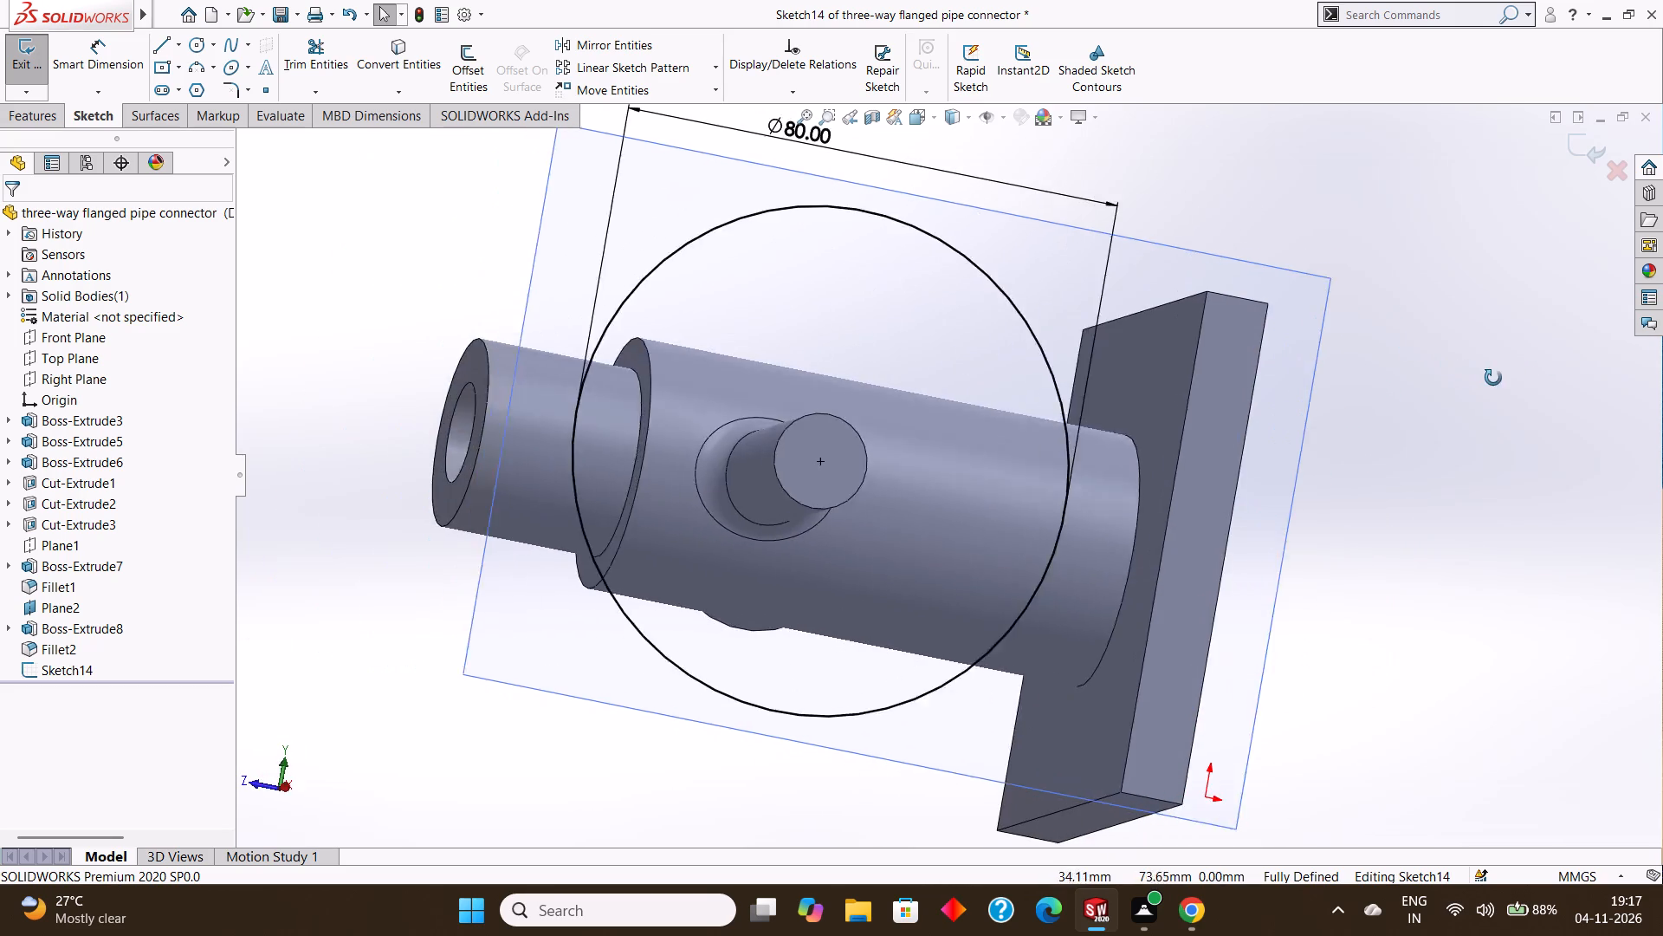
{"action": "middle_click_drag", "start_coordinate": [1493, 378], "coordinate": [1492, 370]}
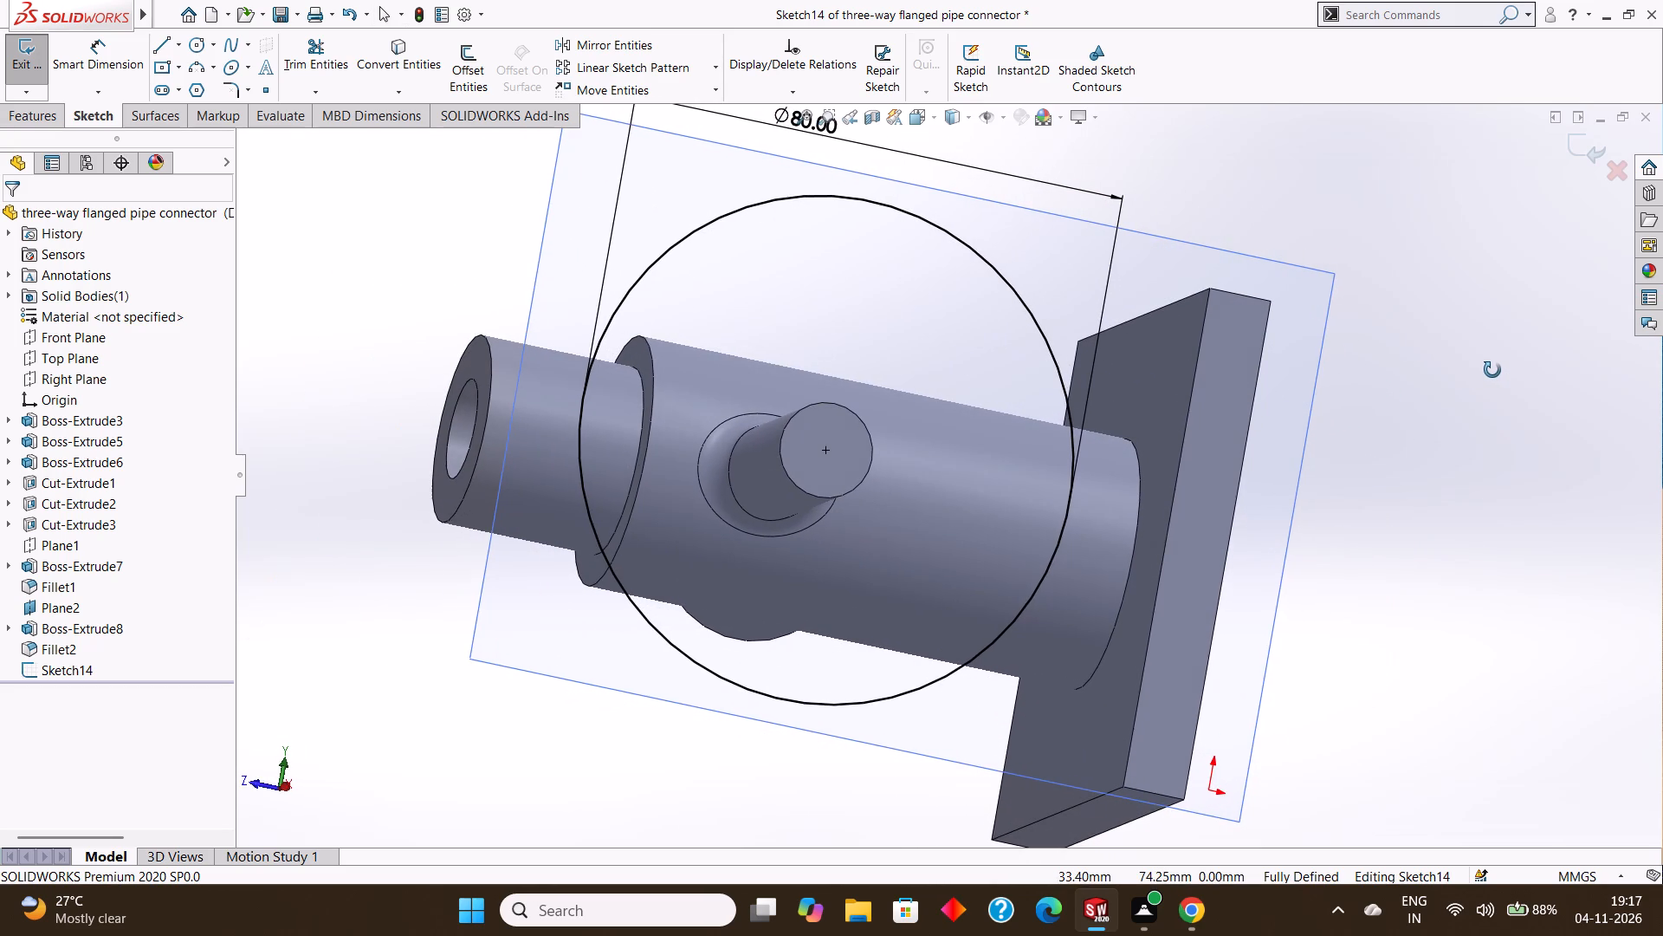
{"action": "middle_click_drag", "start_coordinate": [1492, 370], "coordinate": [1492, 370]}
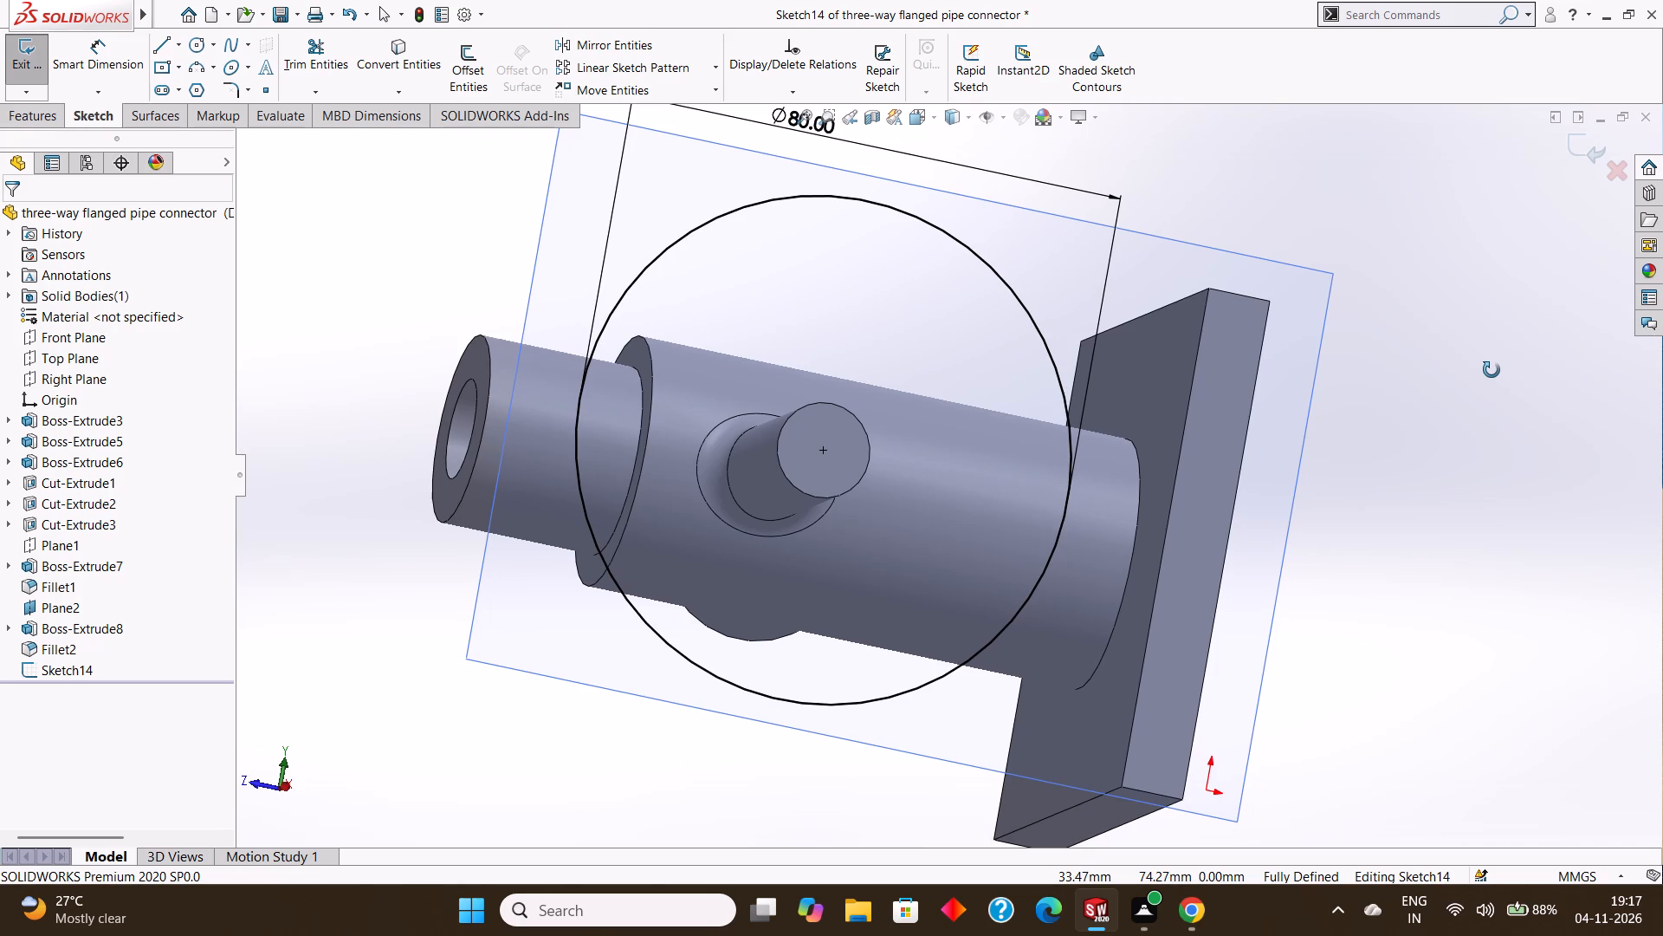
{"action": "middle_click_drag", "start_coordinate": [1492, 370], "coordinate": [1498, 376]}
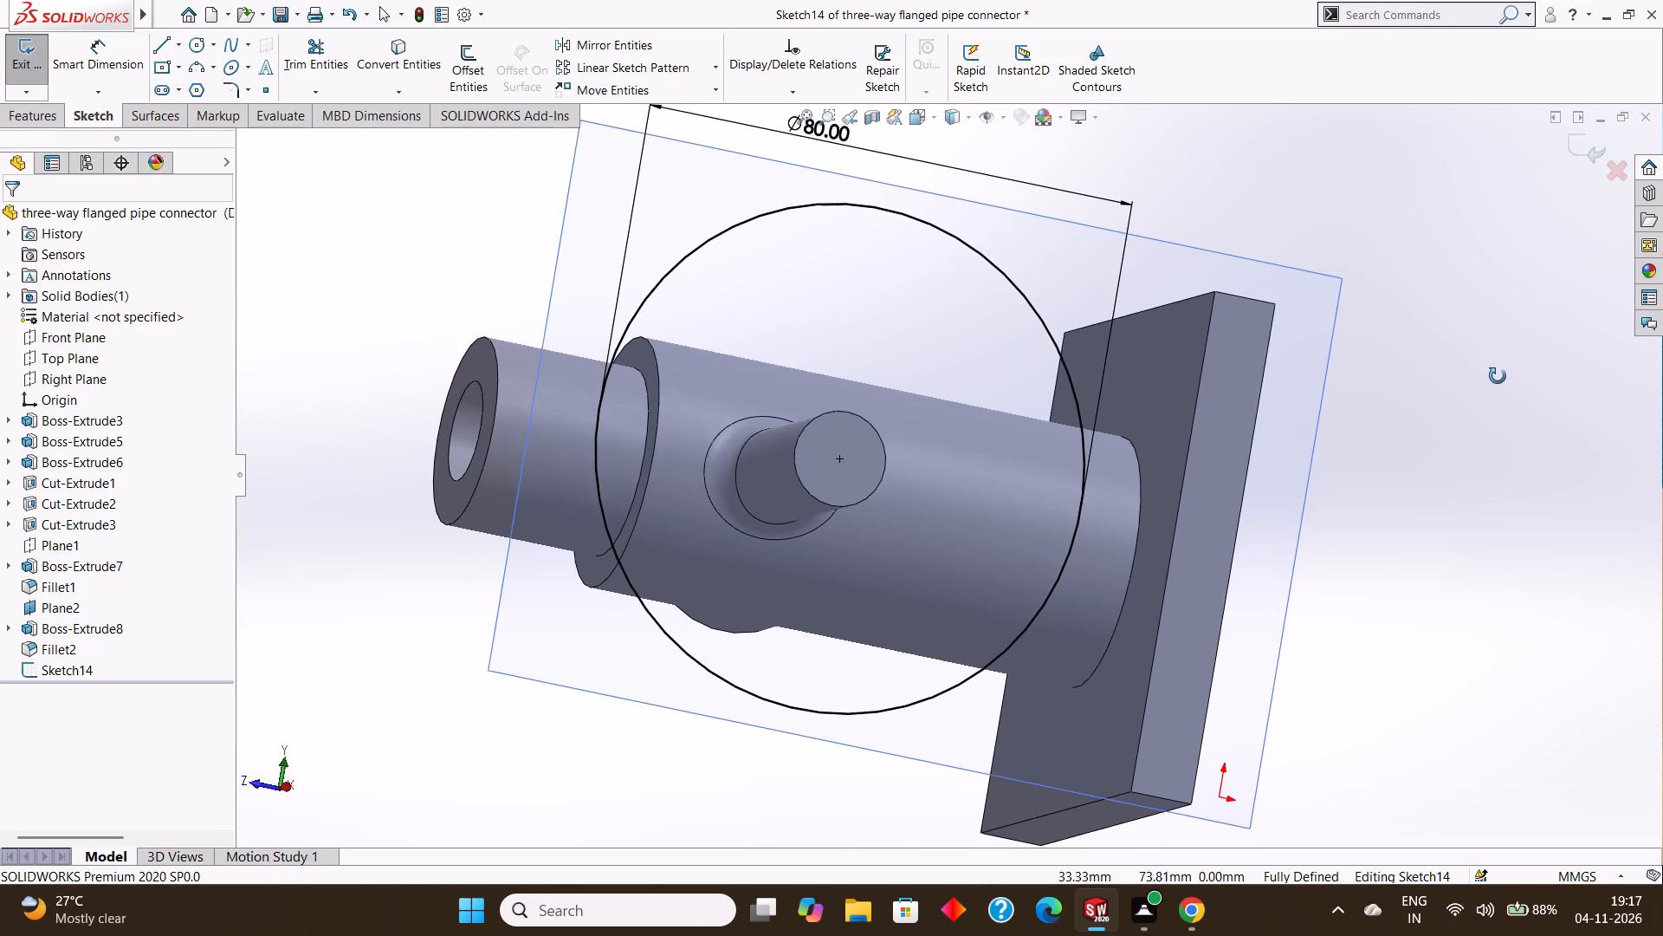
{"action": "middle_click_drag", "start_coordinate": [1498, 376], "coordinate": [1489, 369]}
Extrude the 80 mm circle as a blind boss 10 mm deep from Plane2, with merged result, to form the round flange.
{"action": "left_click_drag", "start_coordinate": [66, 149], "coordinate": [153, 142]}
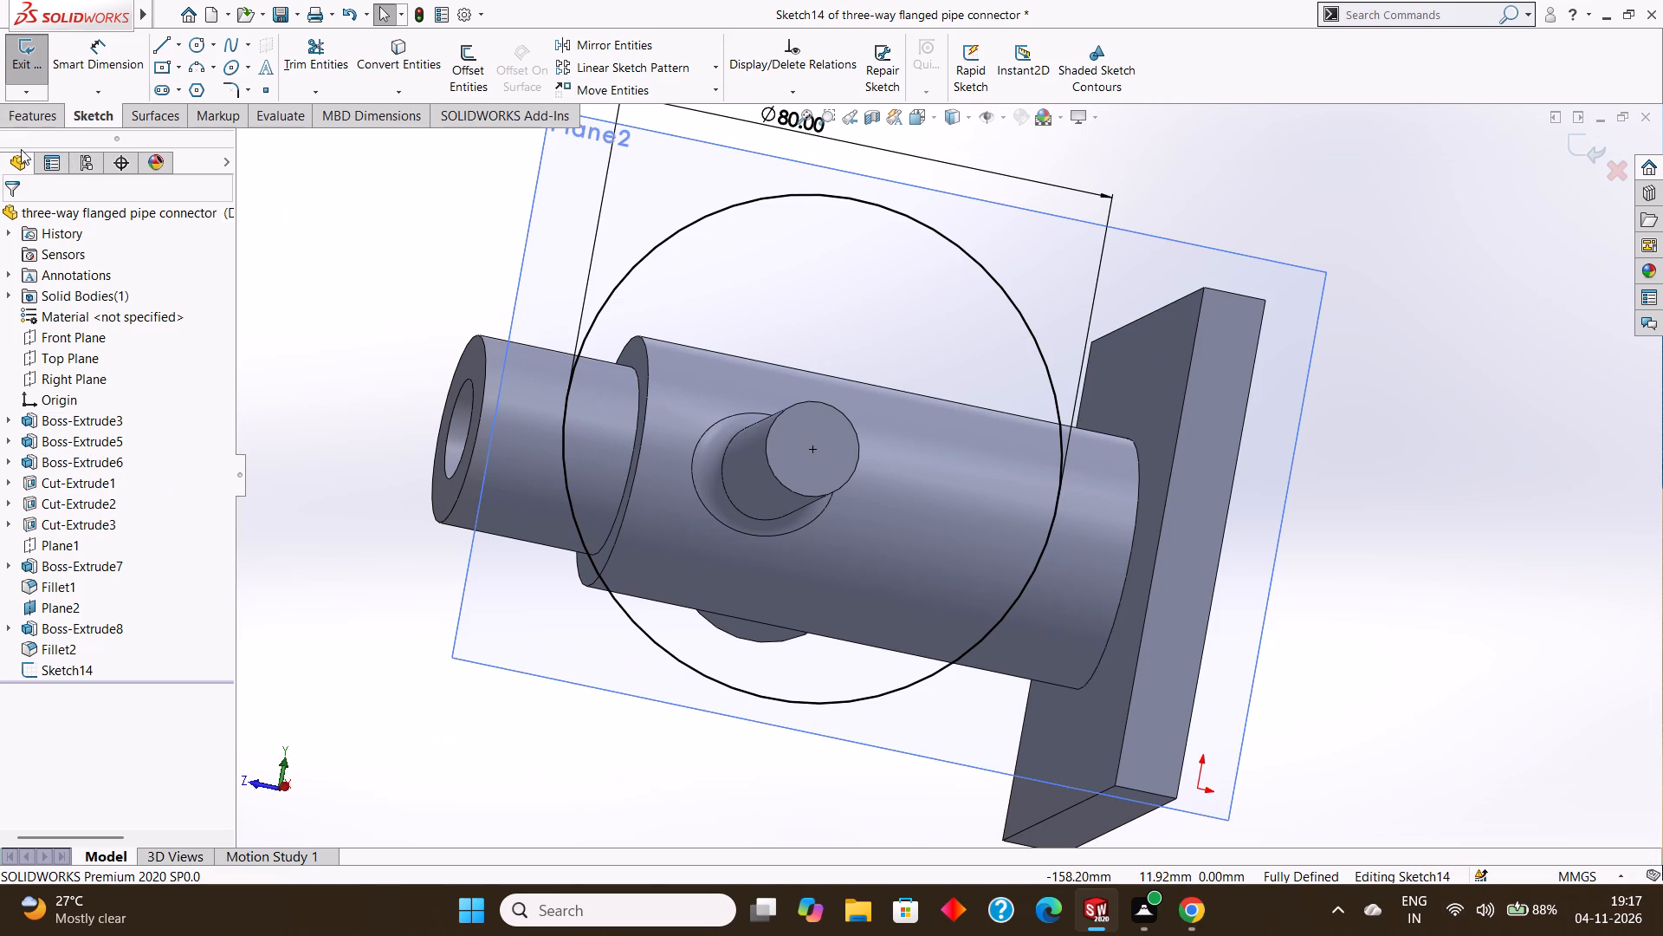
{"action": "left_click", "coordinate": [41, 112]}
{"action": "left_click", "coordinate": [48, 81]}
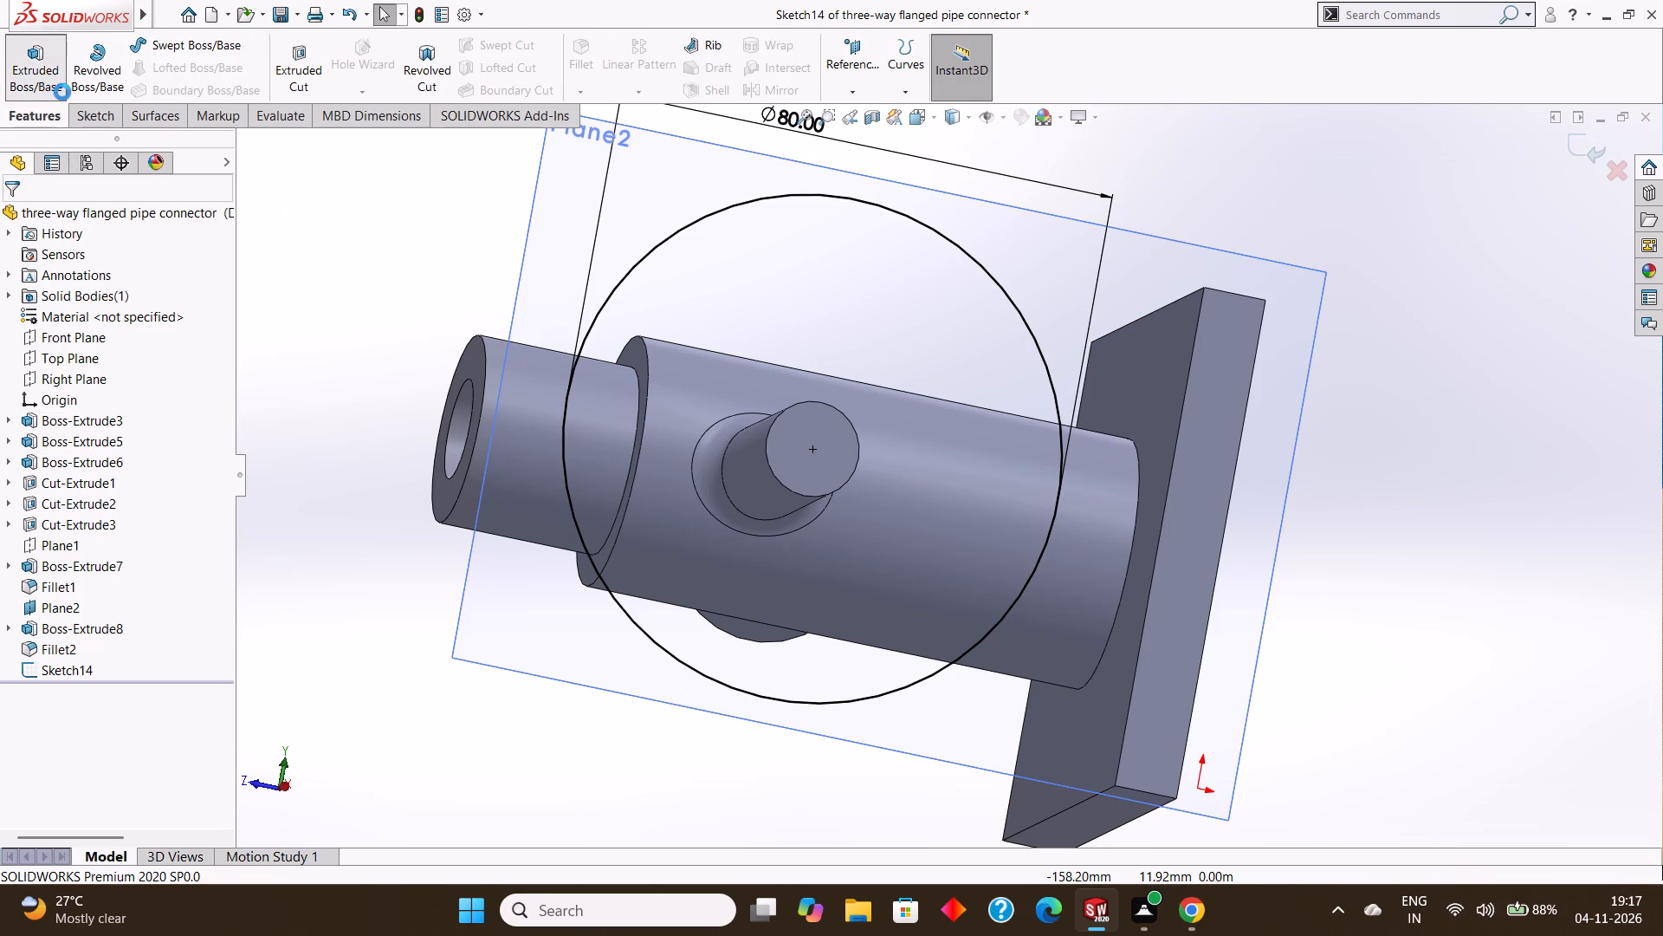
{"action": "key", "text": "BackSpace"}
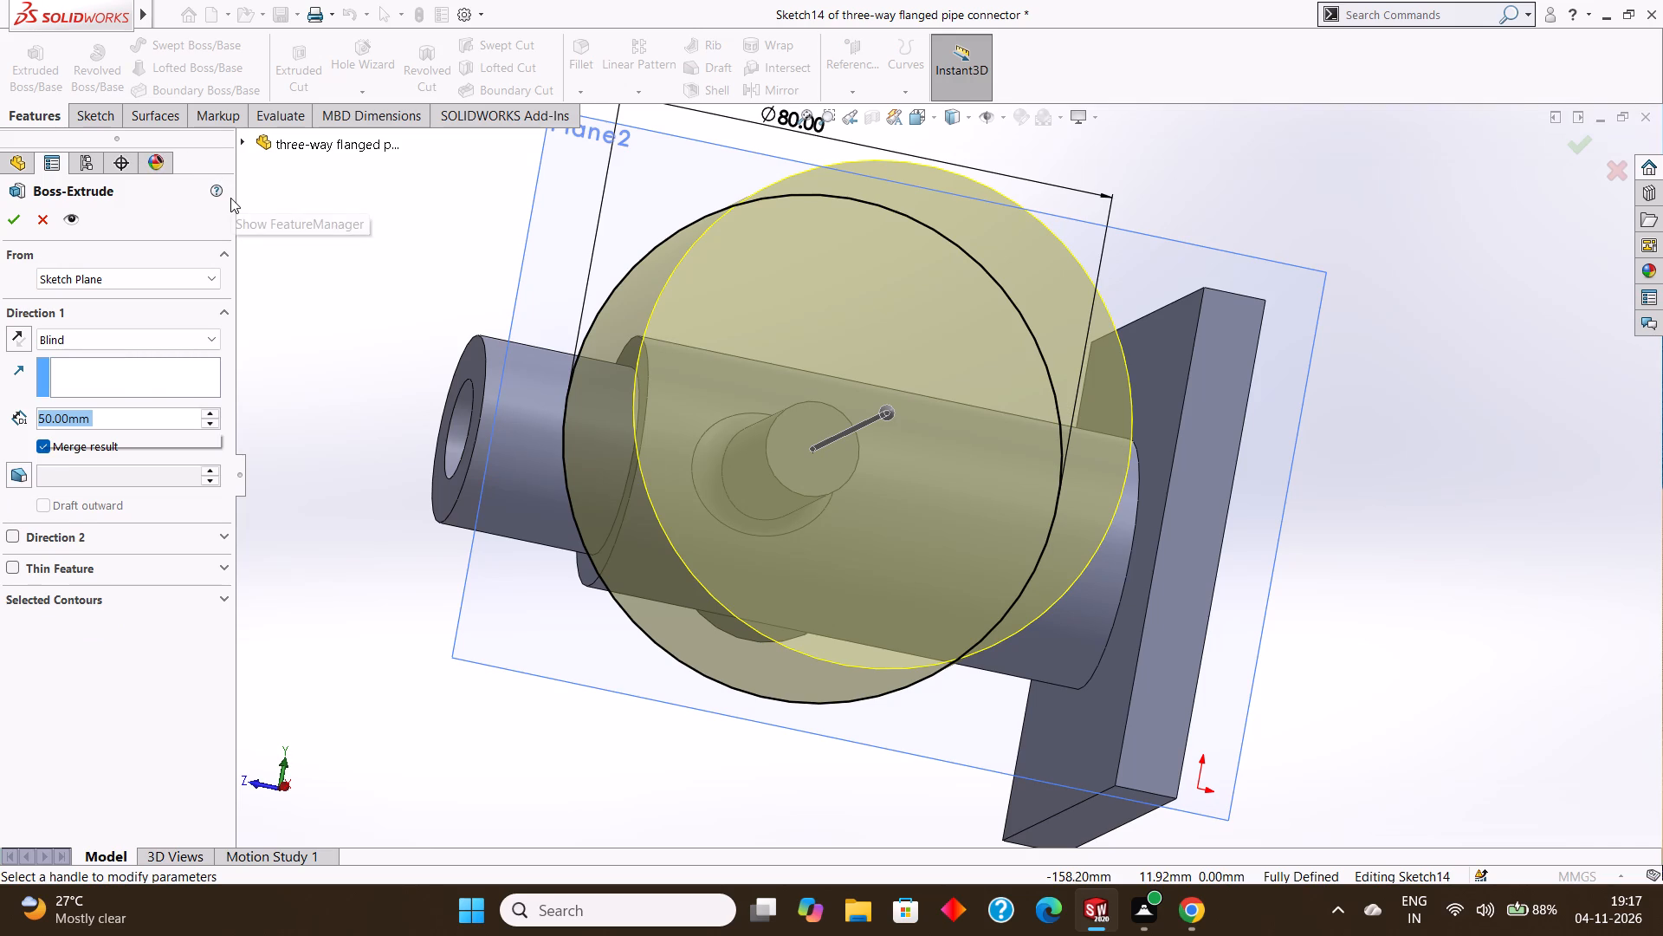
{"action": "type", "text": "10"}
{"action": "key", "text": "Return"}
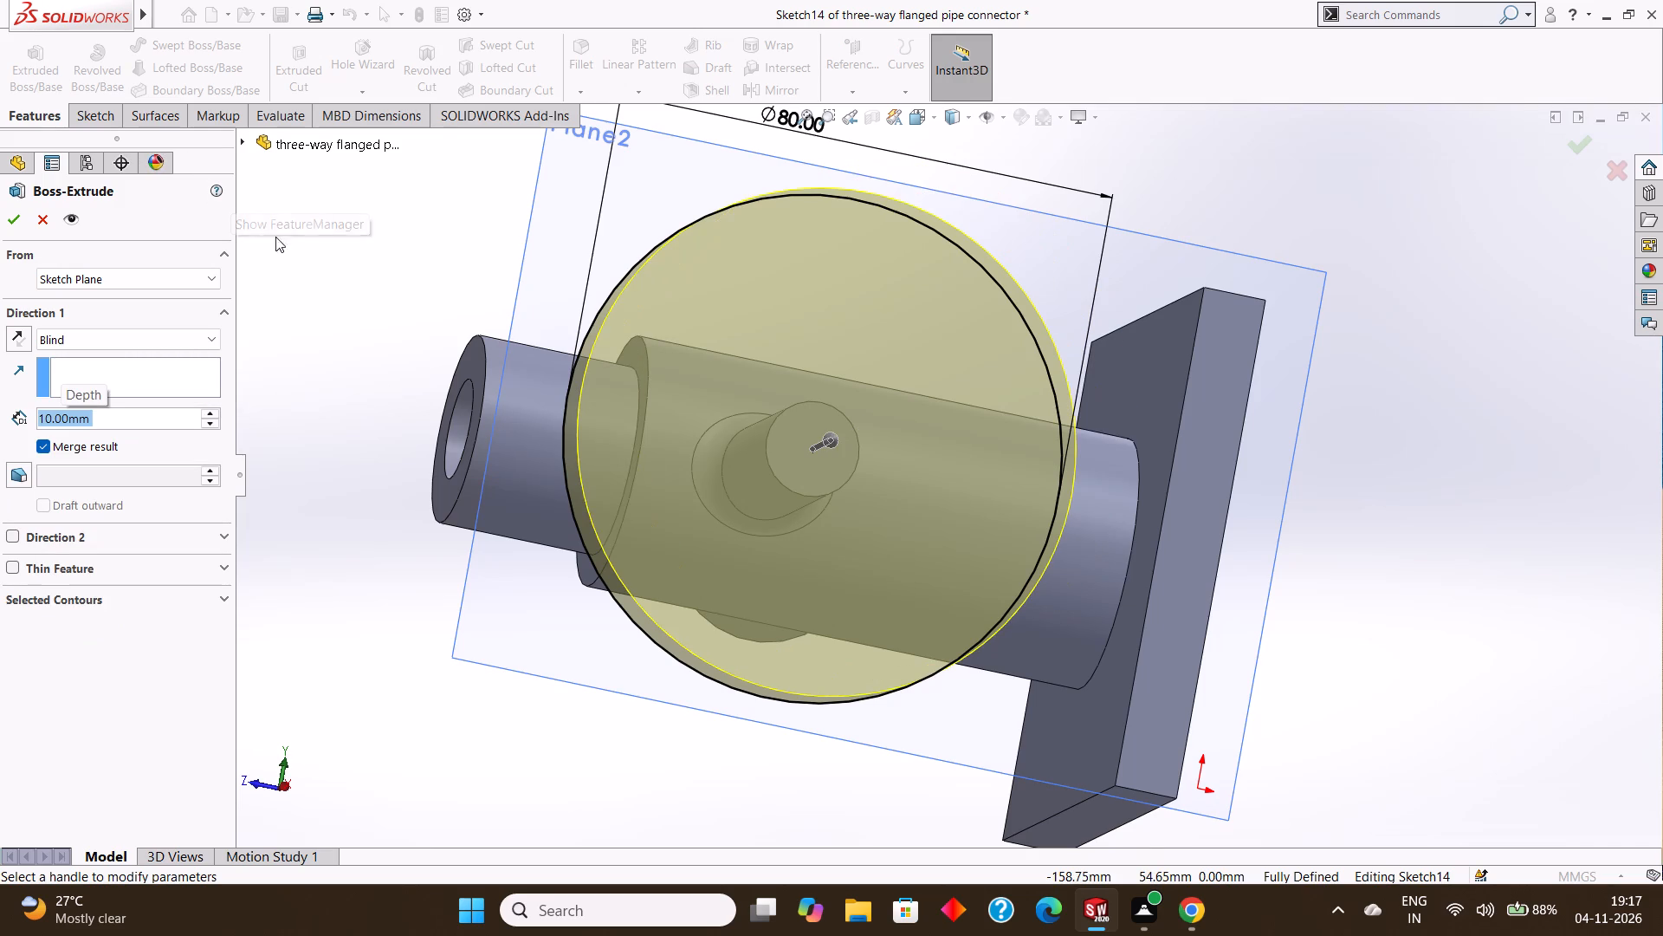
{"action": "left_click", "coordinate": [21, 209]}
Examine the new round flange, its thin branch and the surrounding connector body from several angles.
{"action": "scroll", "coordinate": [809, 369], "scroll_direction": "up", "scroll_amount": 2}
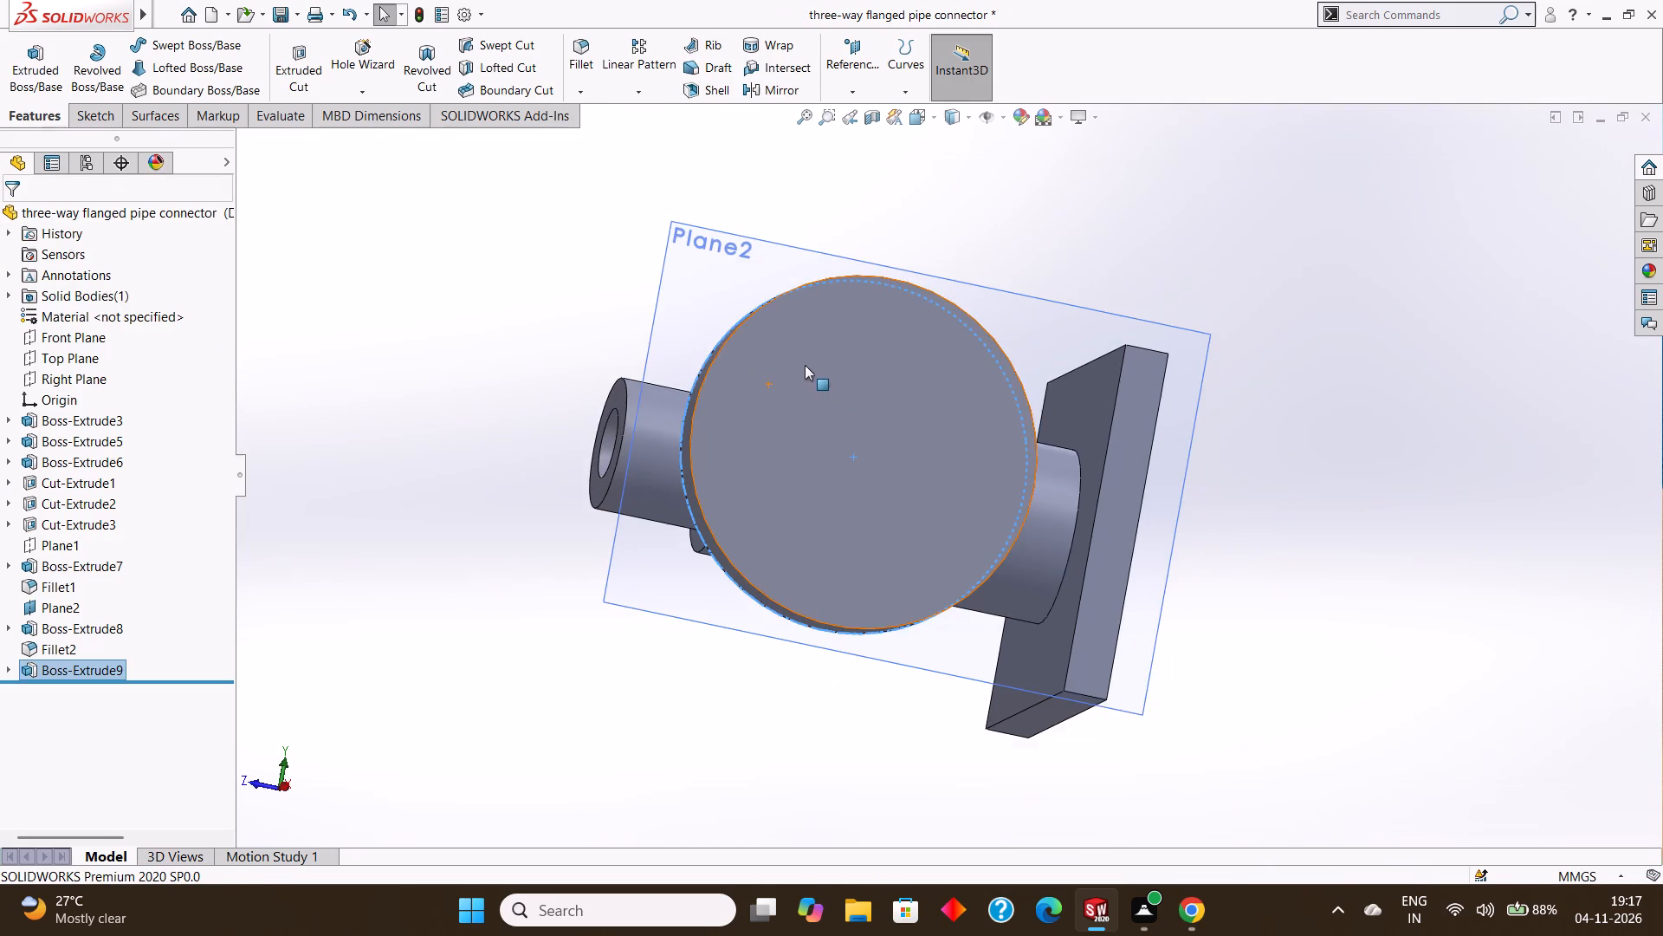
{"action": "middle_click_drag", "start_coordinate": [847, 365], "coordinate": [942, 350]}
{"action": "left_click", "coordinate": [1098, 185]}
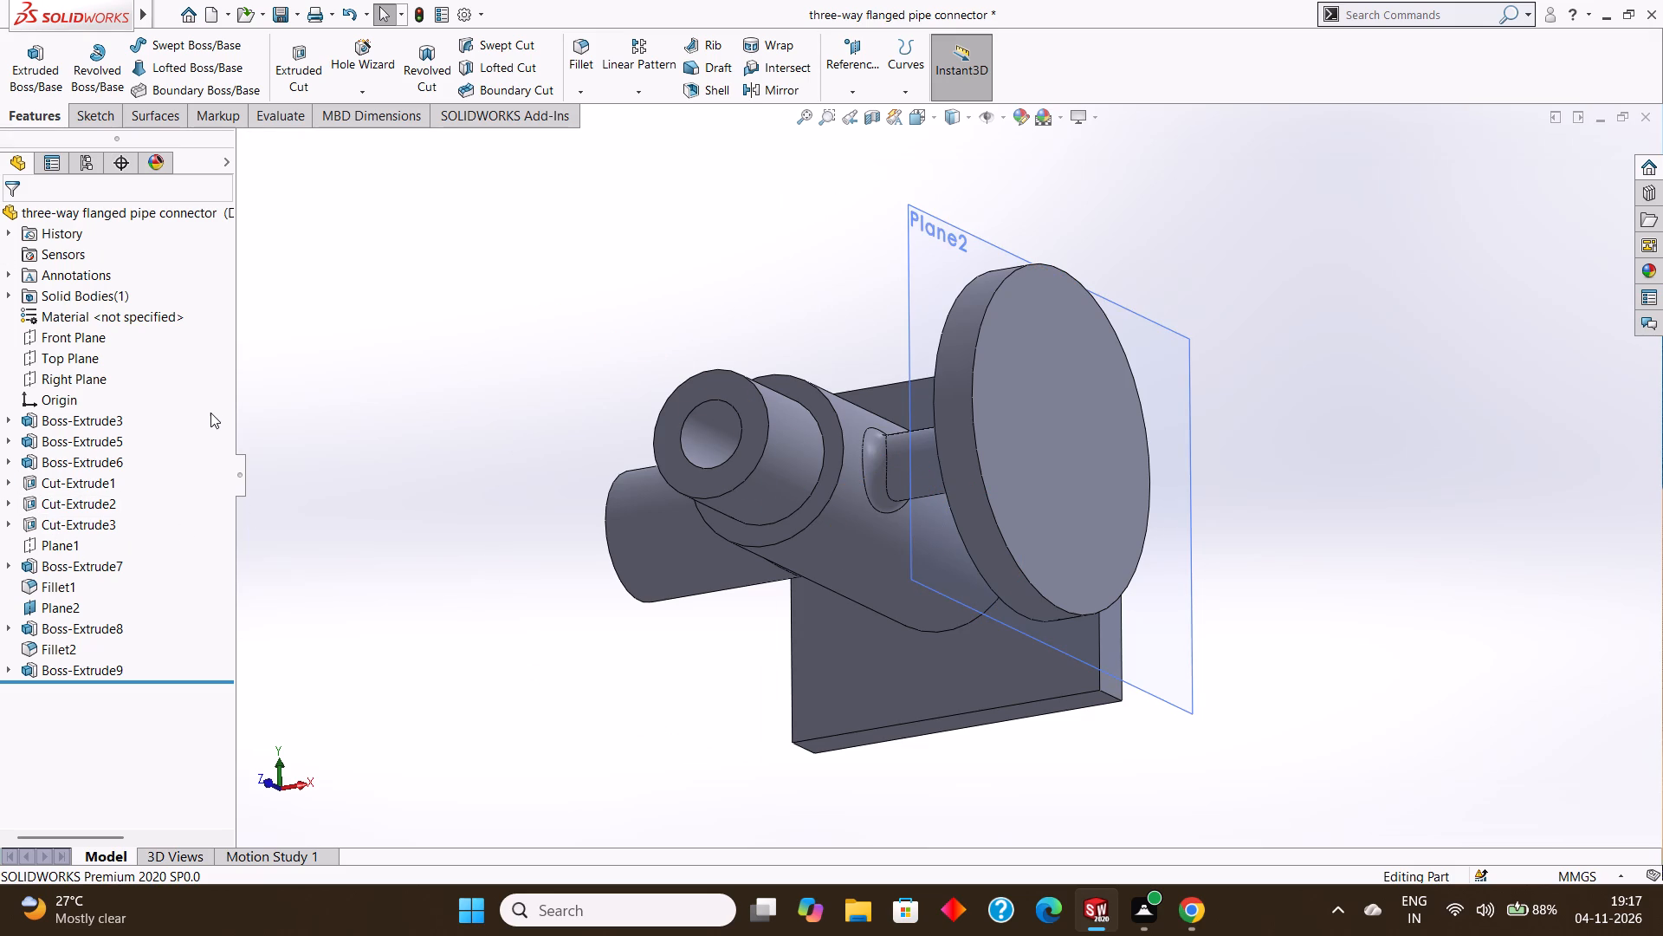
{"action": "middle_click_drag", "start_coordinate": [1168, 306], "coordinate": [1114, 309]}
{"action": "middle_click_drag", "start_coordinate": [1153, 368], "coordinate": [1159, 398]}
{"action": "middle_click_drag", "start_coordinate": [1176, 358], "coordinate": [1187, 375]}
{"action": "middle_click_drag", "start_coordinate": [1194, 388], "coordinate": [1197, 389]}
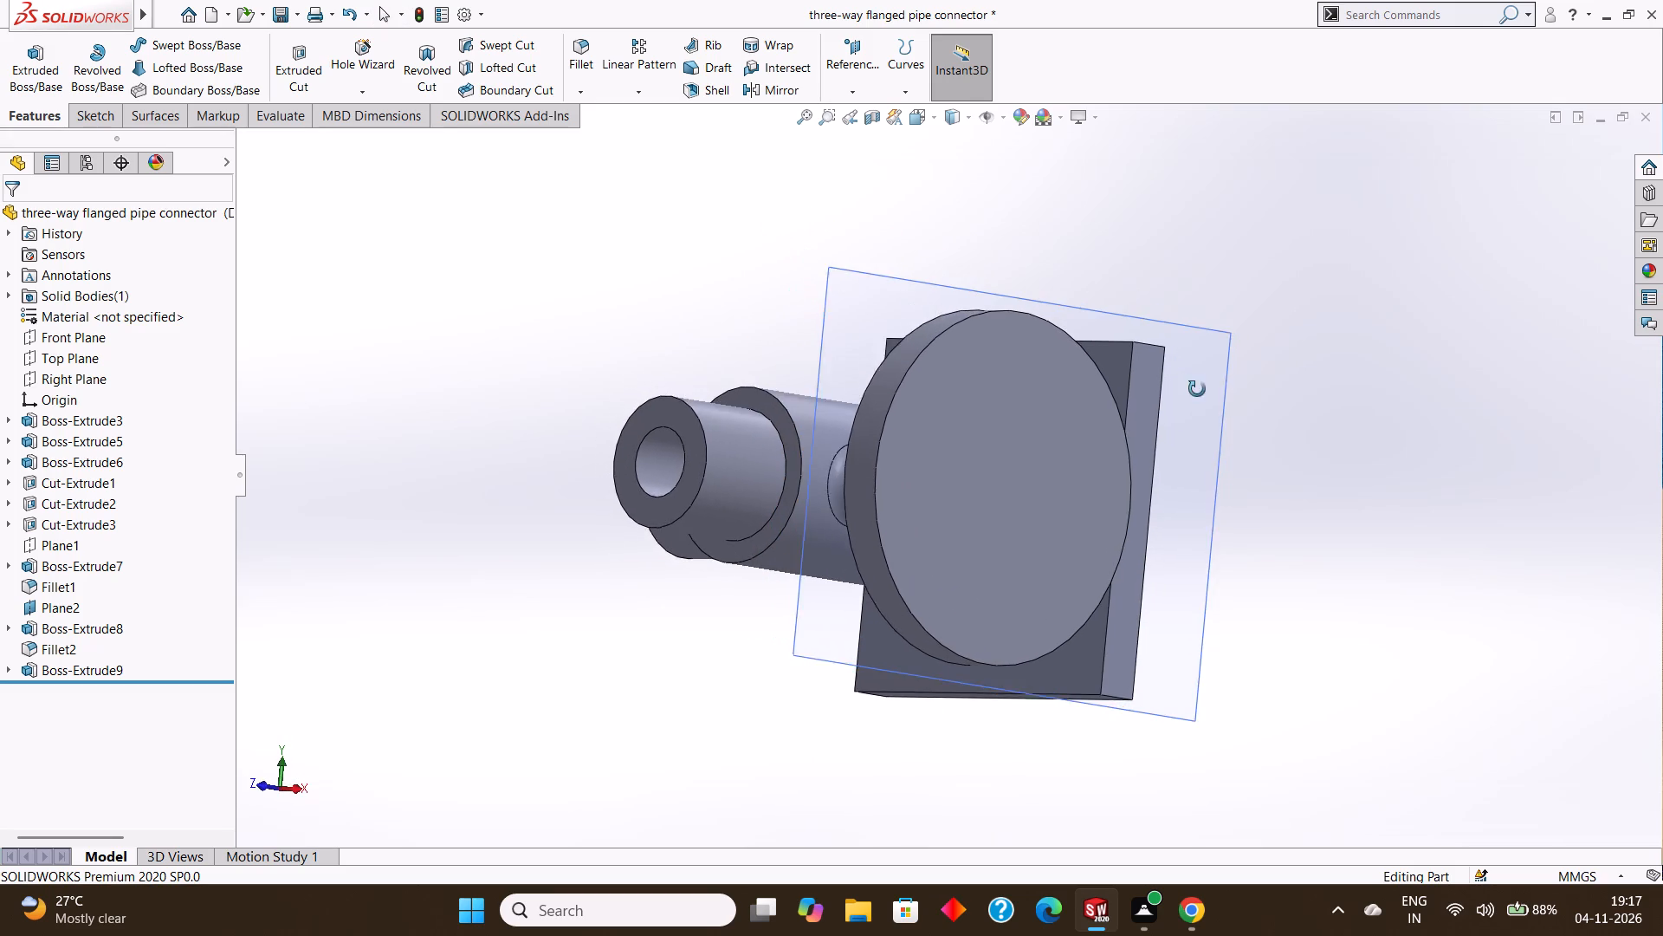
{"action": "middle_click_drag", "start_coordinate": [1197, 389], "coordinate": [1209, 397]}
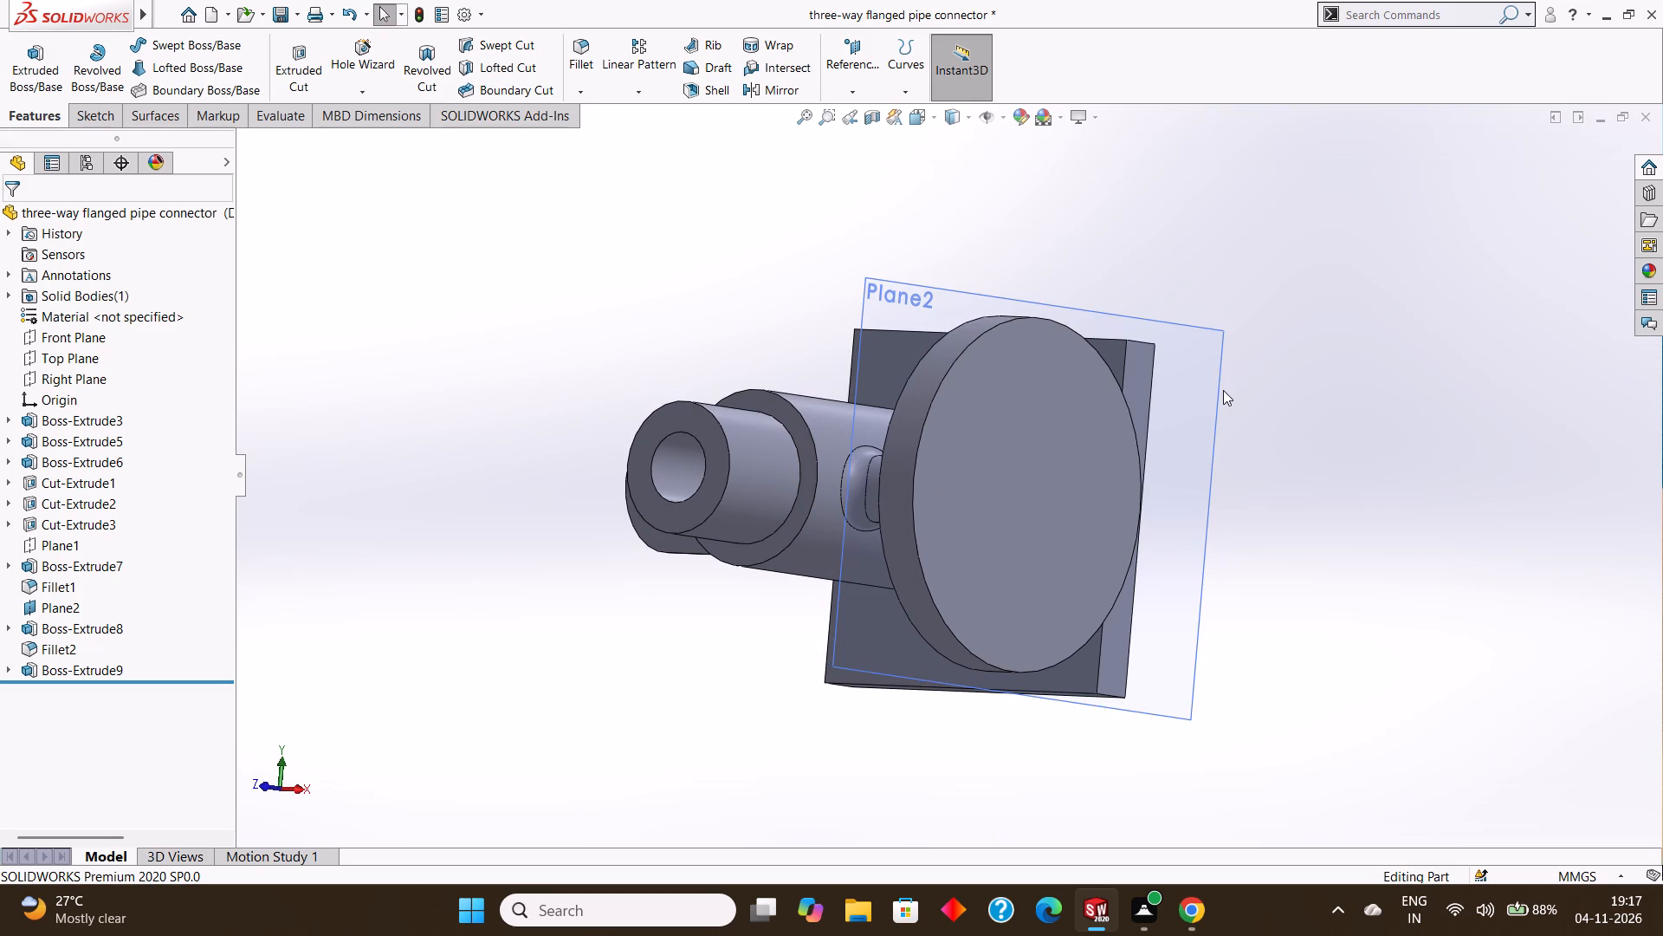
{"action": "middle_click_drag", "start_coordinate": [914, 305], "coordinate": [923, 333]}
{"action": "middle_click", "coordinate": [925, 334]}
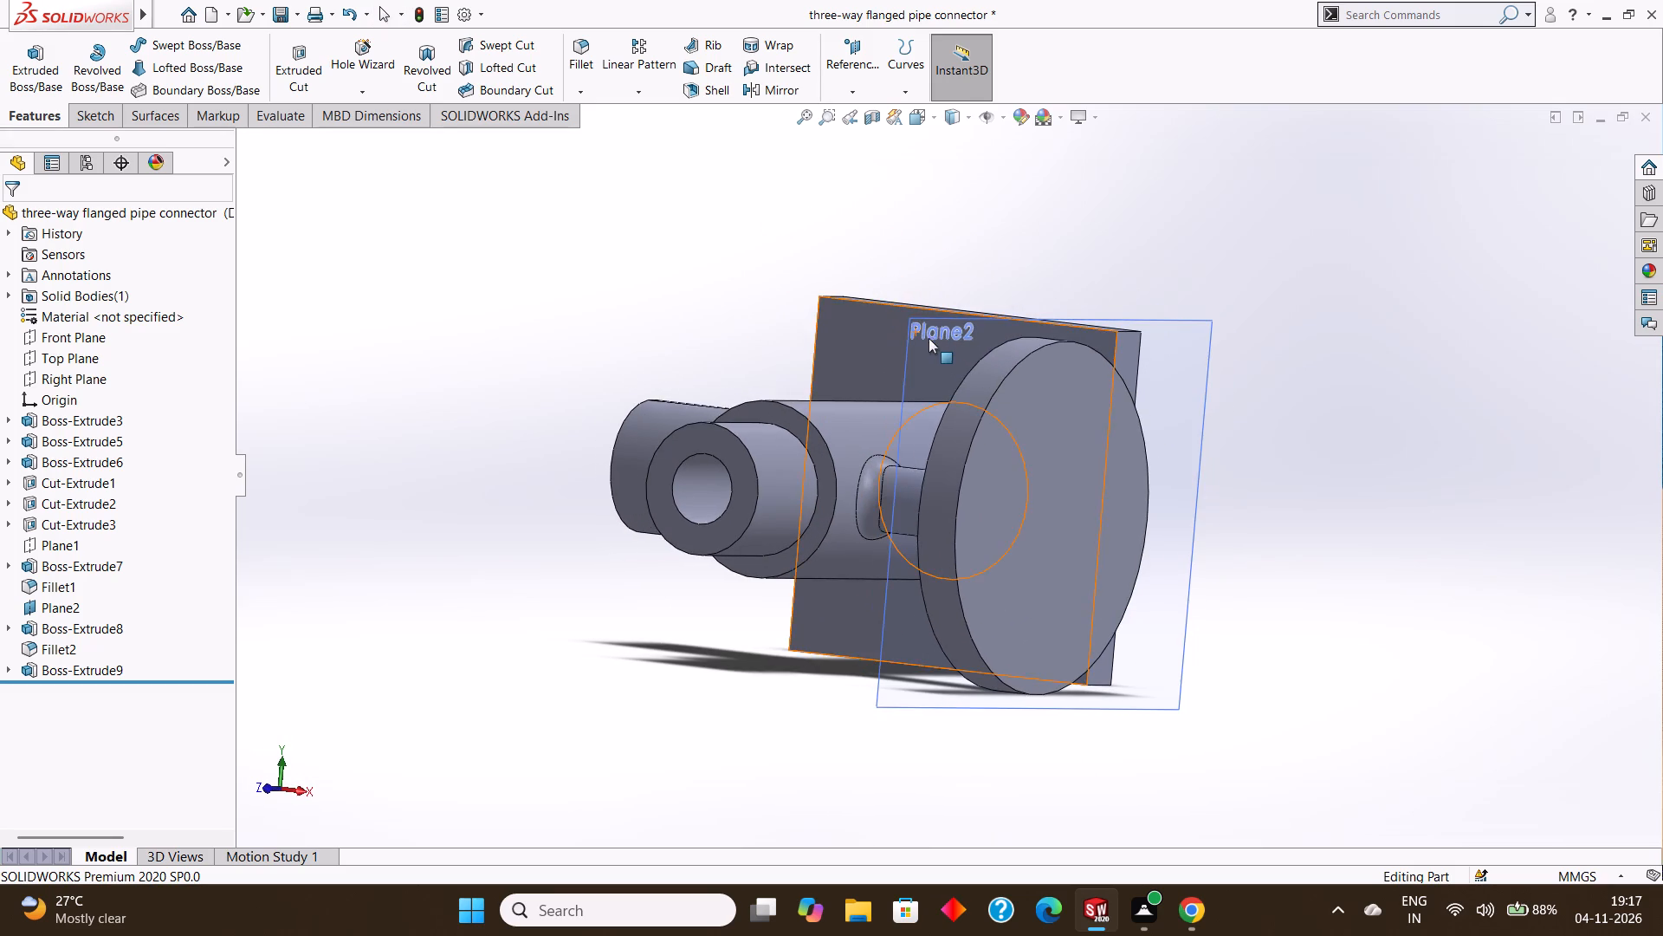
{"action": "middle_click_drag", "start_coordinate": [929, 338], "coordinate": [890, 251]}
{"action": "middle_click_drag", "start_coordinate": [992, 354], "coordinate": [1065, 394]}
{"action": "middle_click_drag", "start_coordinate": [1049, 346], "coordinate": [1093, 355]}
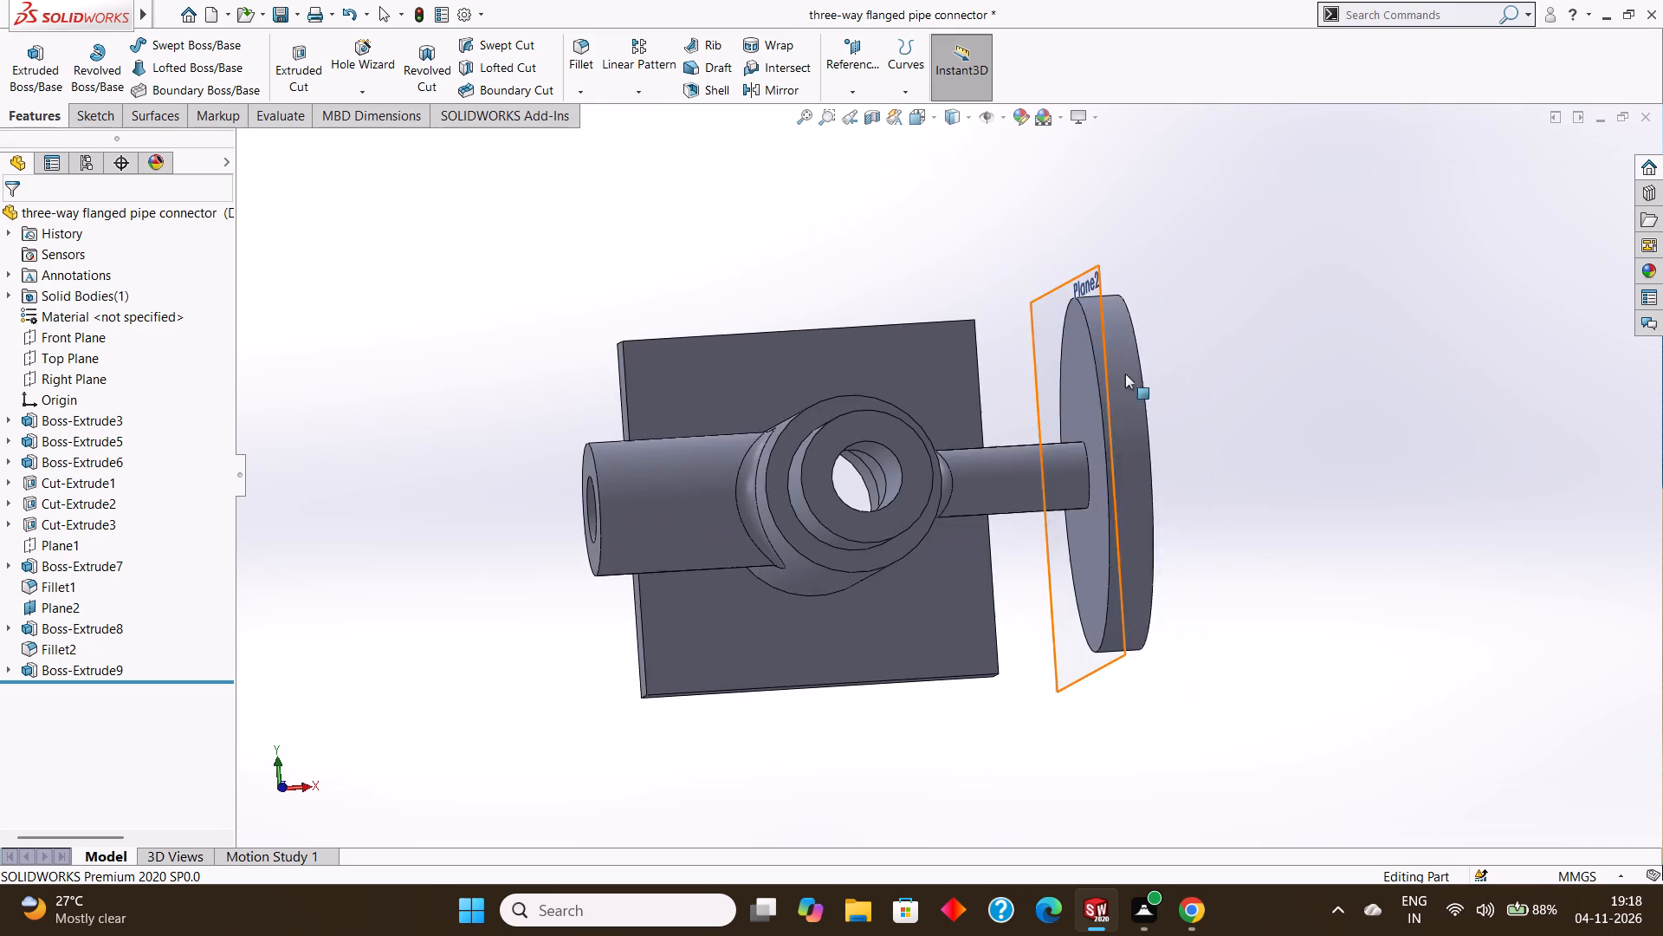
{"action": "middle_click_drag", "start_coordinate": [1162, 382], "coordinate": [1058, 368]}
{"action": "middle_click_drag", "start_coordinate": [1154, 334], "coordinate": [1143, 367]}
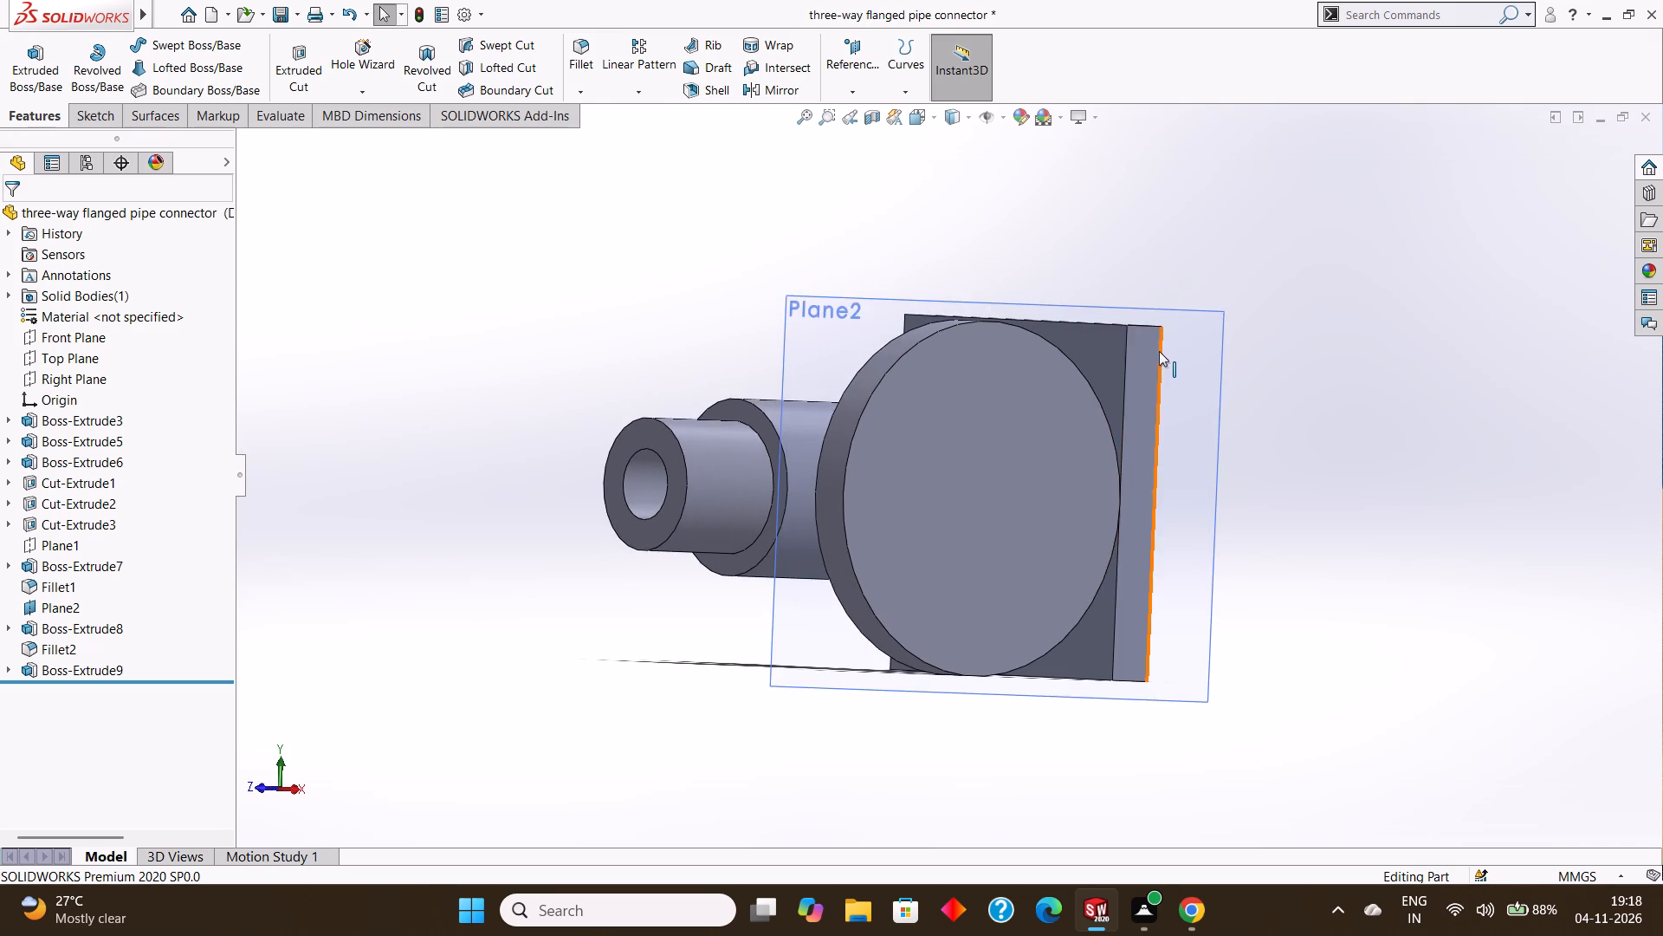
{"action": "middle_click_drag", "start_coordinate": [1159, 350], "coordinate": [1172, 360]}
{"action": "middle_click_drag", "start_coordinate": [1113, 354], "coordinate": [1136, 350]}
{"action": "middle_click_drag", "start_coordinate": [1156, 345], "coordinate": [1100, 345]}
{"action": "scroll", "coordinate": [1092, 347], "scroll_direction": "up", "scroll_amount": 1}
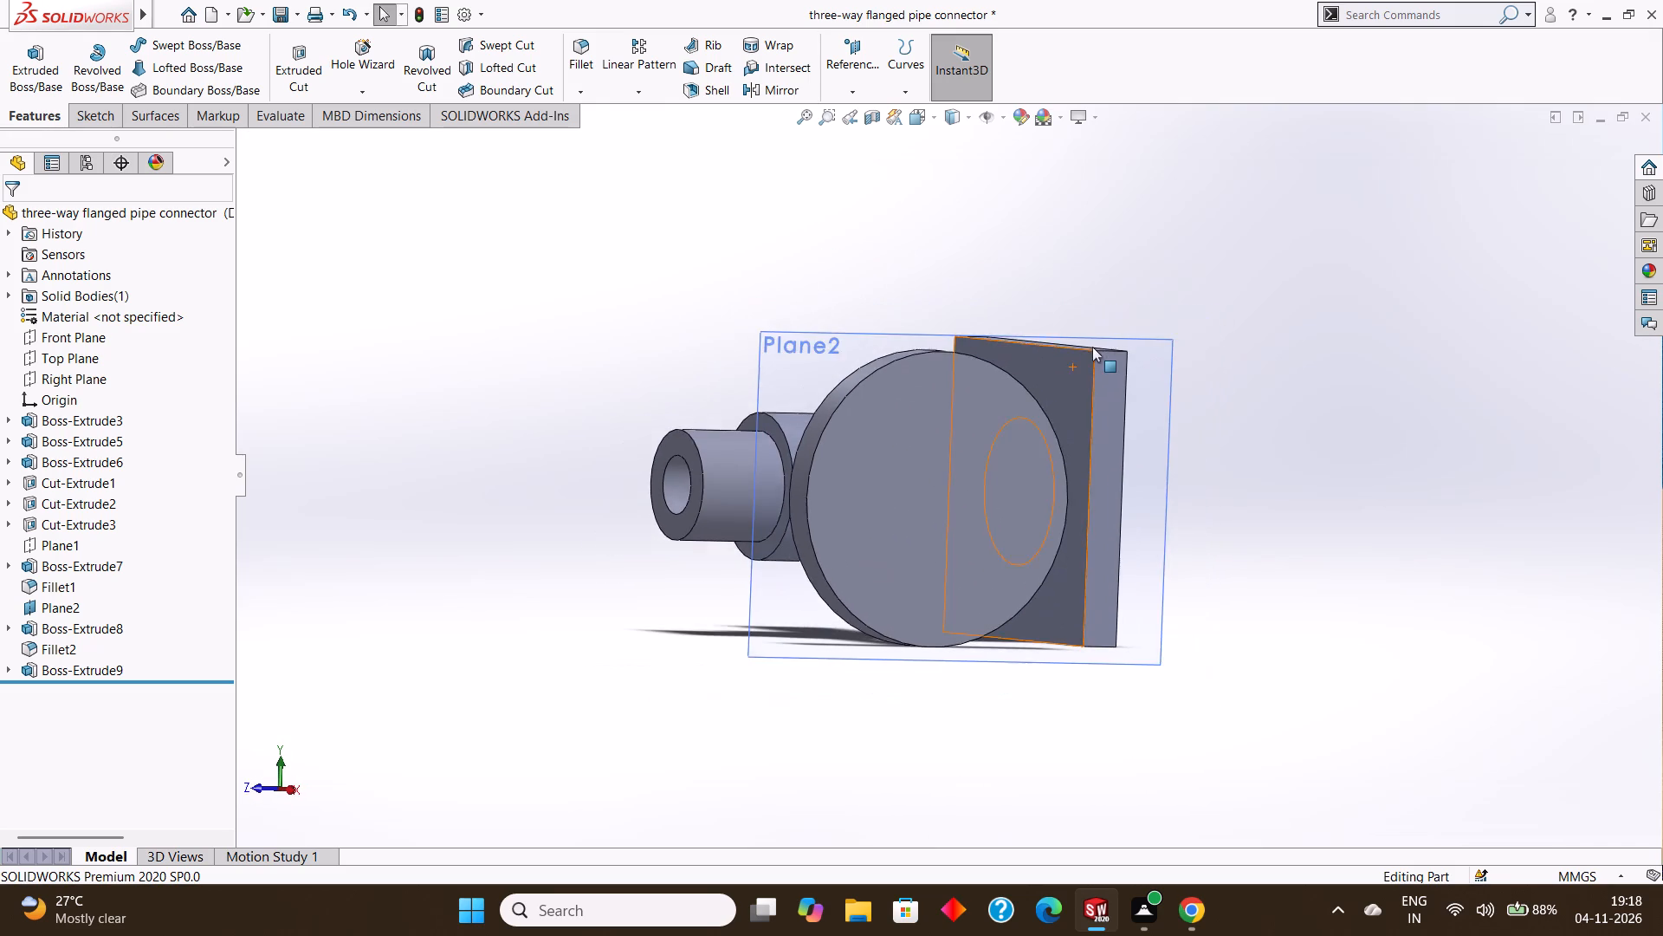
{"action": "middle_click_drag", "start_coordinate": [1092, 352], "coordinate": [1101, 377]}
{"action": "scroll", "coordinate": [1104, 410], "scroll_direction": "down", "scroll_amount": 1}
{"action": "middle_click_drag", "start_coordinate": [1102, 435], "coordinate": [1129, 376]}
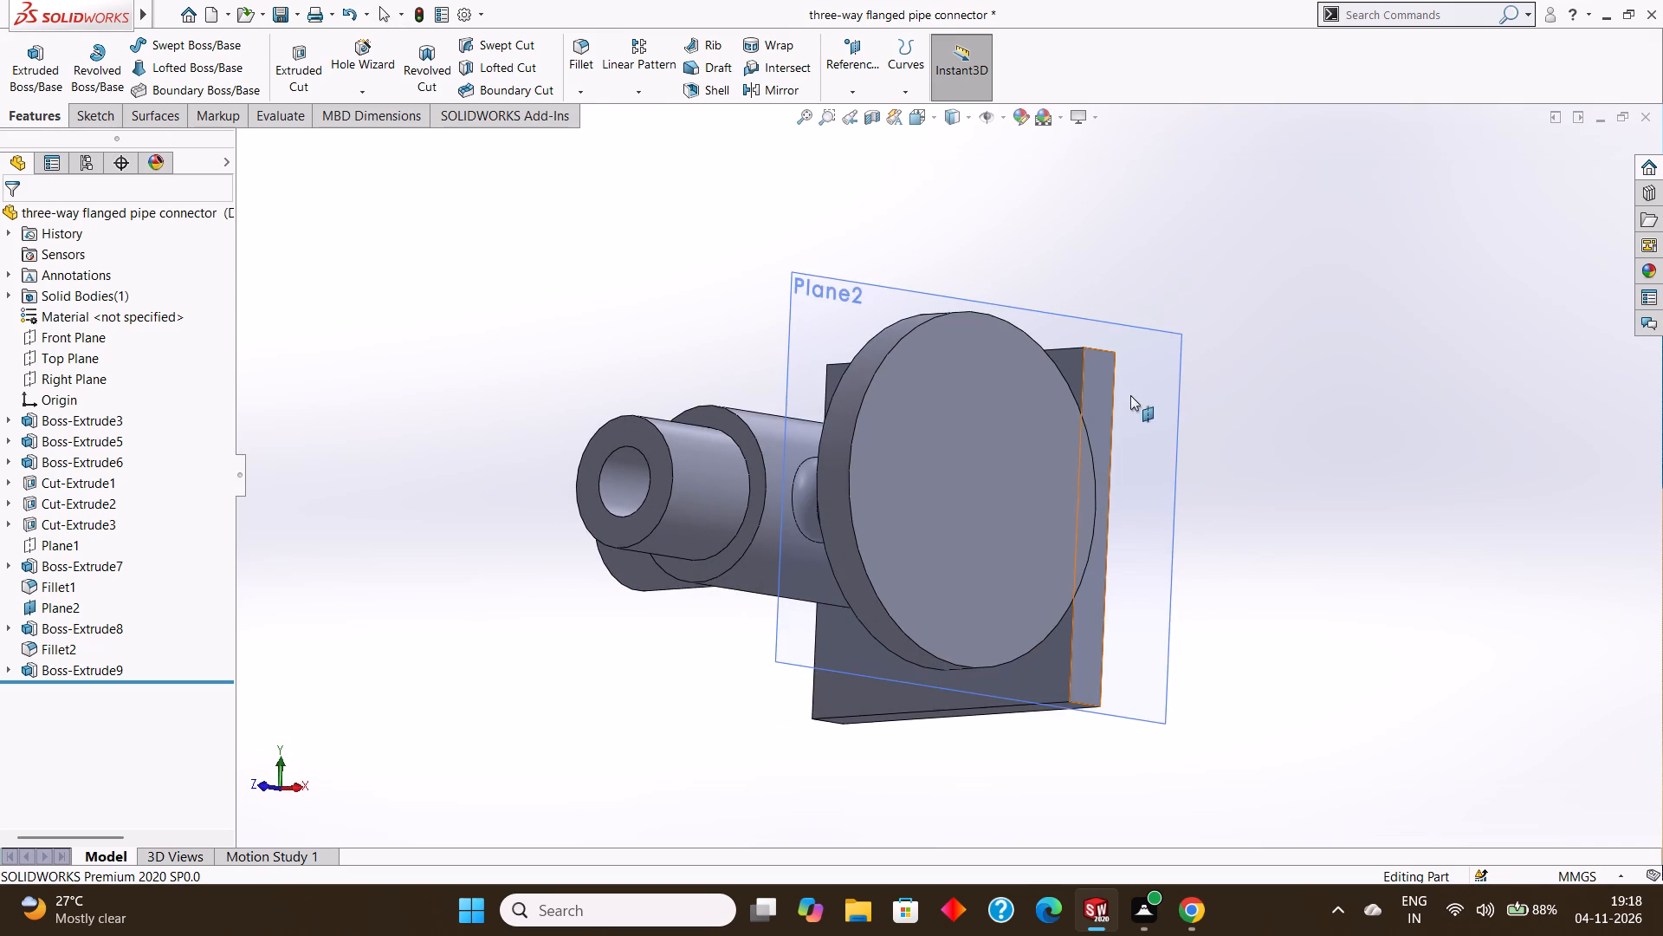
{"action": "middle_click_drag", "start_coordinate": [1130, 395], "coordinate": [1133, 403]}
{"action": "scroll", "coordinate": [1111, 405], "scroll_direction": "down", "scroll_amount": 3}
{"action": "middle_click_drag", "start_coordinate": [1115, 397], "coordinate": [1165, 392]}
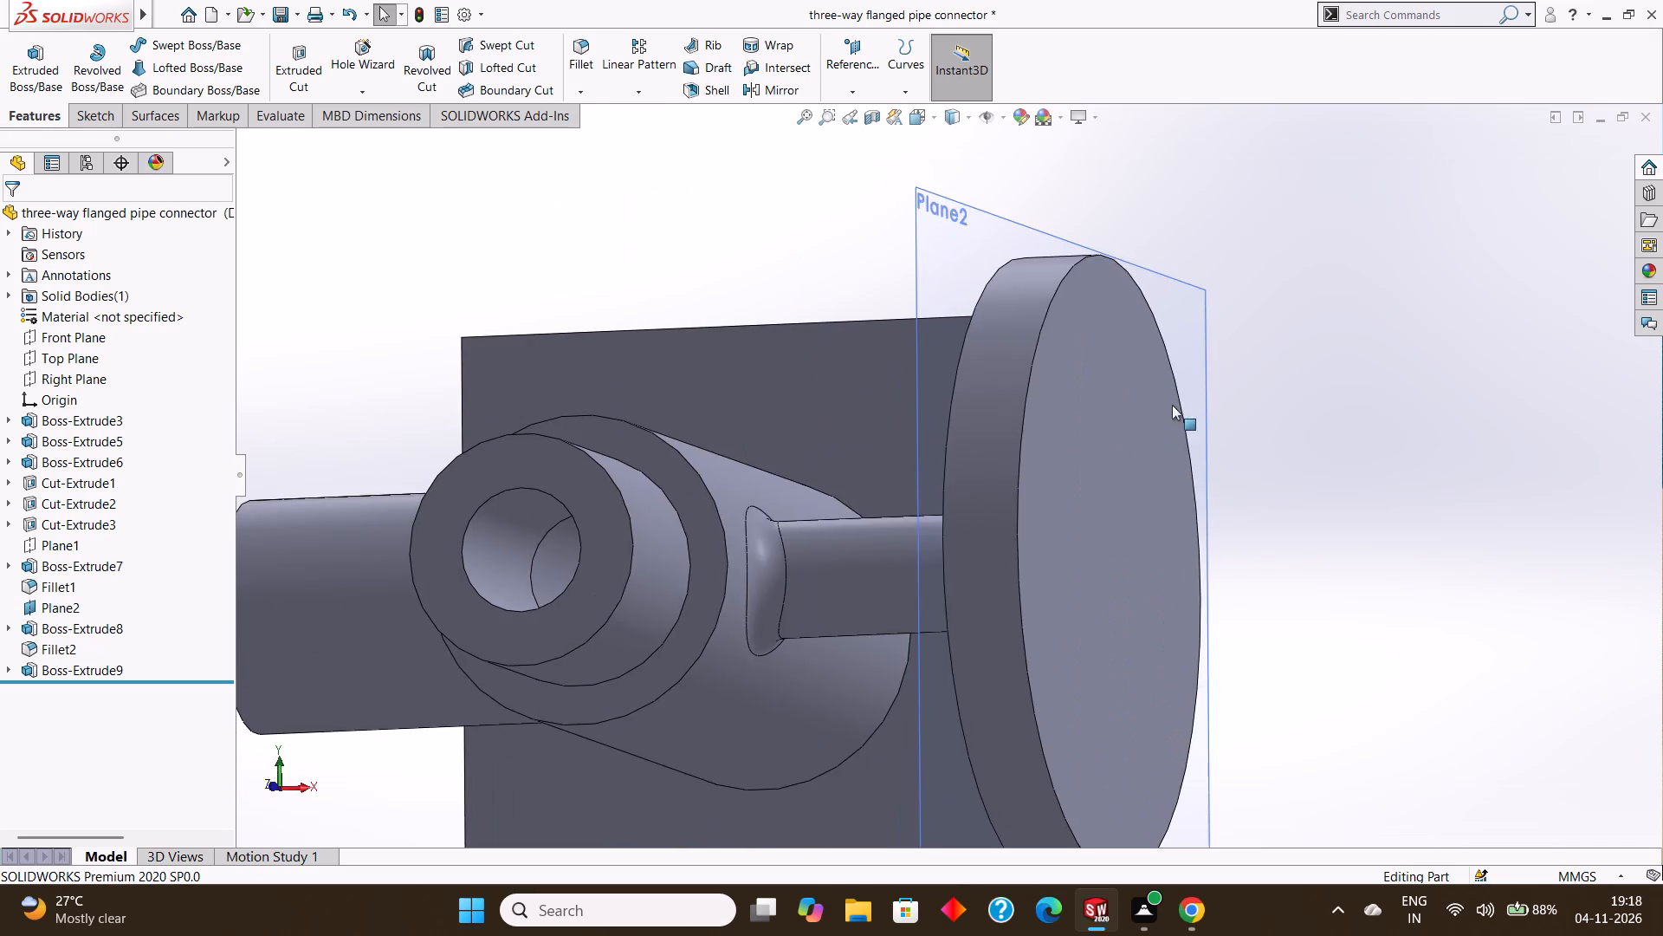
{"action": "scroll", "coordinate": [1174, 406], "scroll_direction": "up", "scroll_amount": 2}
{"action": "middle_click_drag", "start_coordinate": [1181, 408], "coordinate": [1171, 426]}
{"action": "middle_click_drag", "start_coordinate": [1153, 422], "coordinate": [1162, 412]}
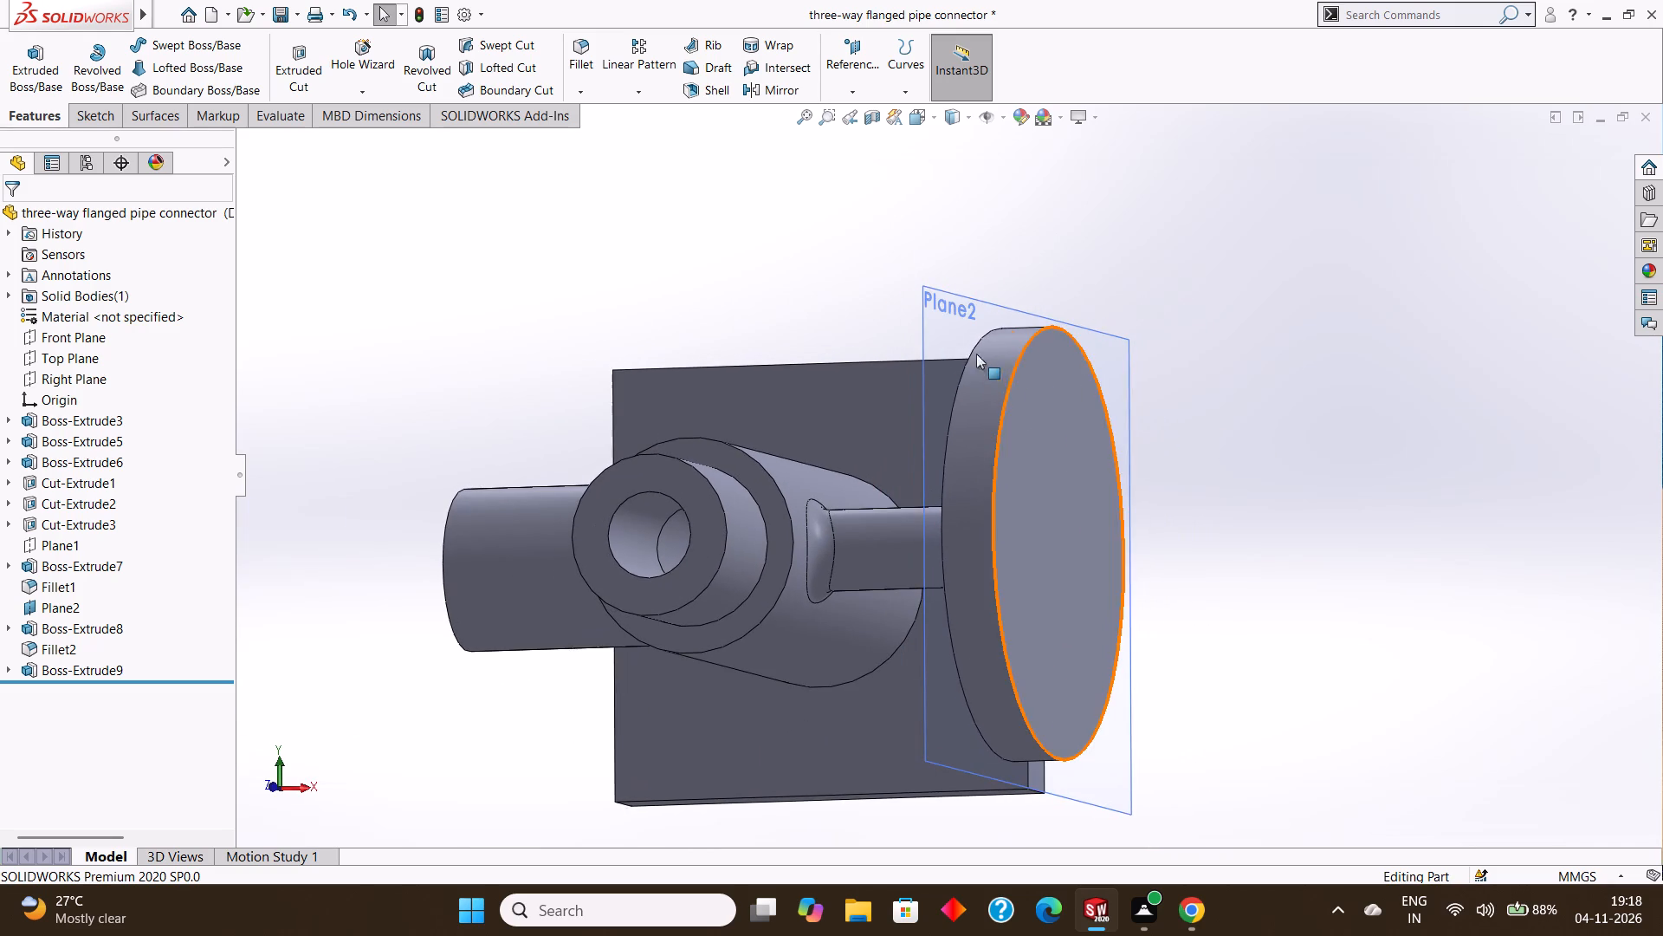
Hide Plane2 in the model view.
{"action": "right_click", "coordinate": [944, 296]}
{"action": "left_click", "coordinate": [1001, 270]}
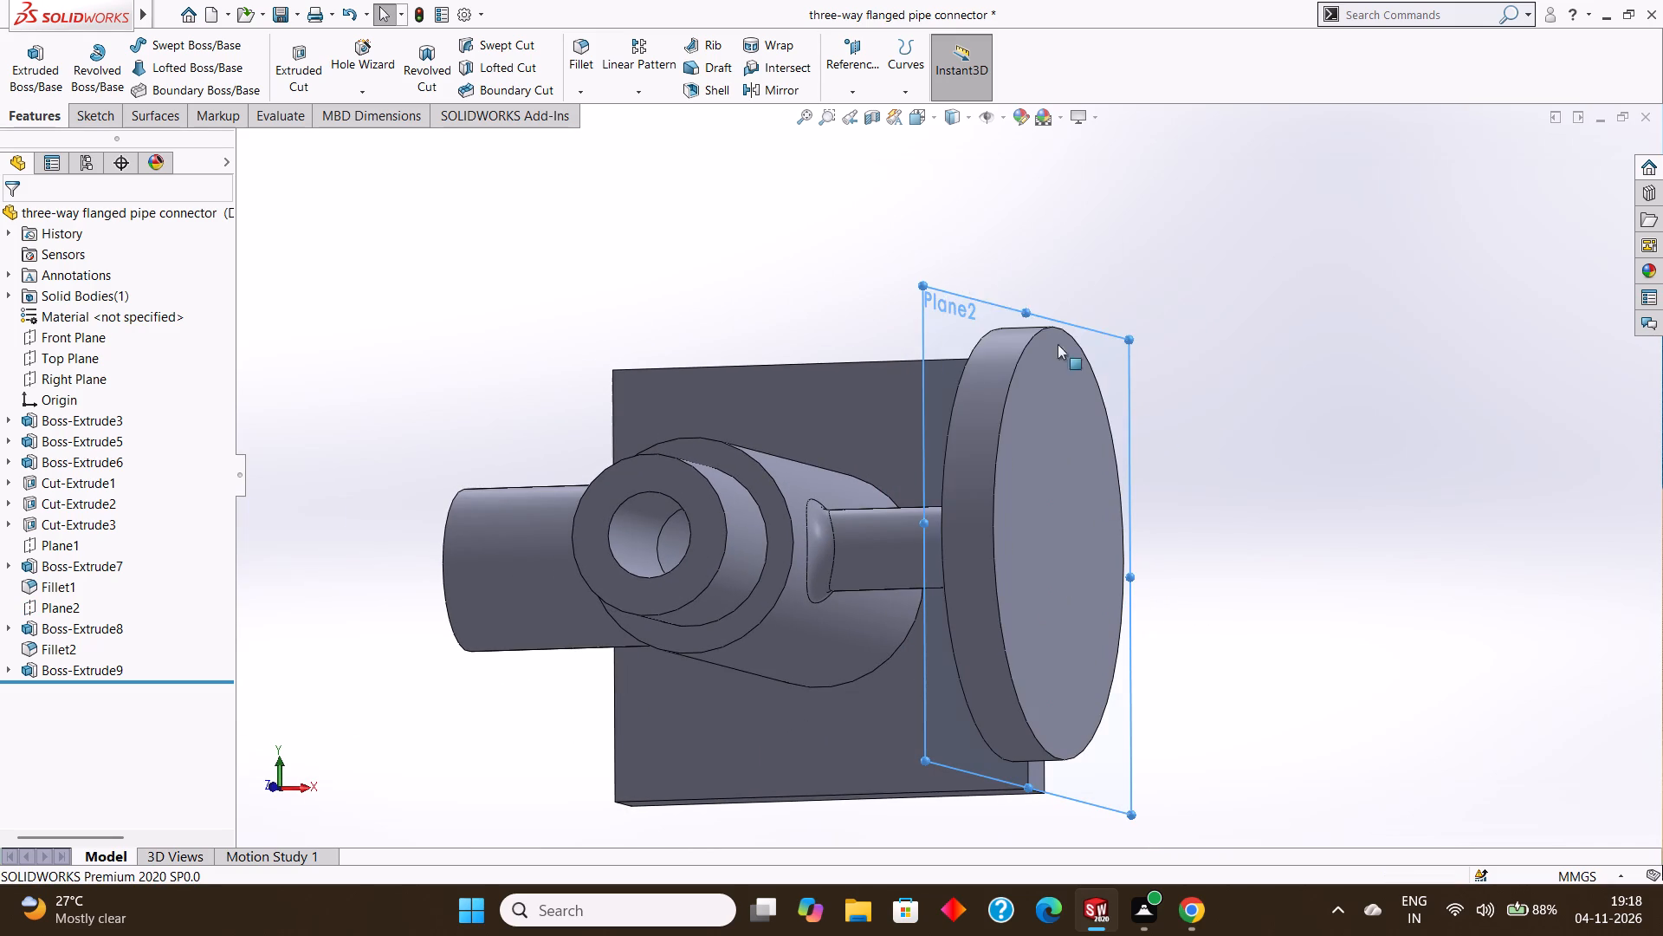
Examine the round flange, its thin branch and the square flange from several angles with the reference plane hidden.
{"action": "middle_click_drag", "start_coordinate": [1114, 390], "coordinate": [1098, 384]}
{"action": "middle_click", "coordinate": [1097, 387]}
{"action": "middle_click", "coordinate": [1116, 393]}
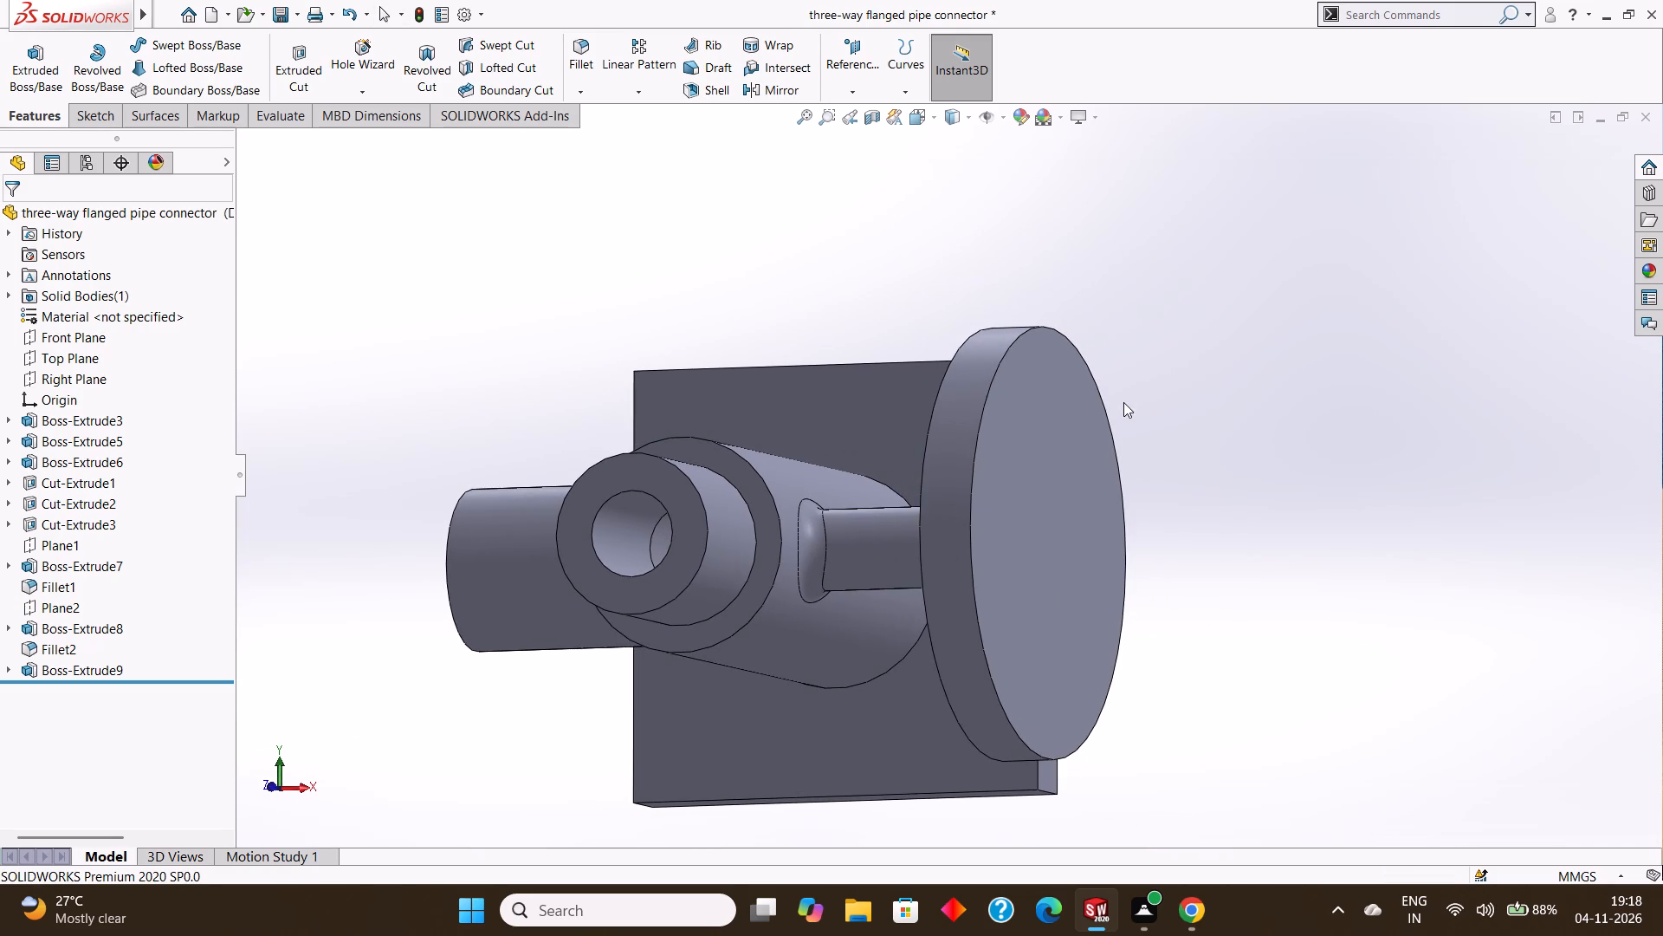
{"action": "middle_click_drag", "start_coordinate": [1127, 401], "coordinate": [1098, 399]}
{"action": "middle_click_drag", "start_coordinate": [1098, 399], "coordinate": [1136, 400]}
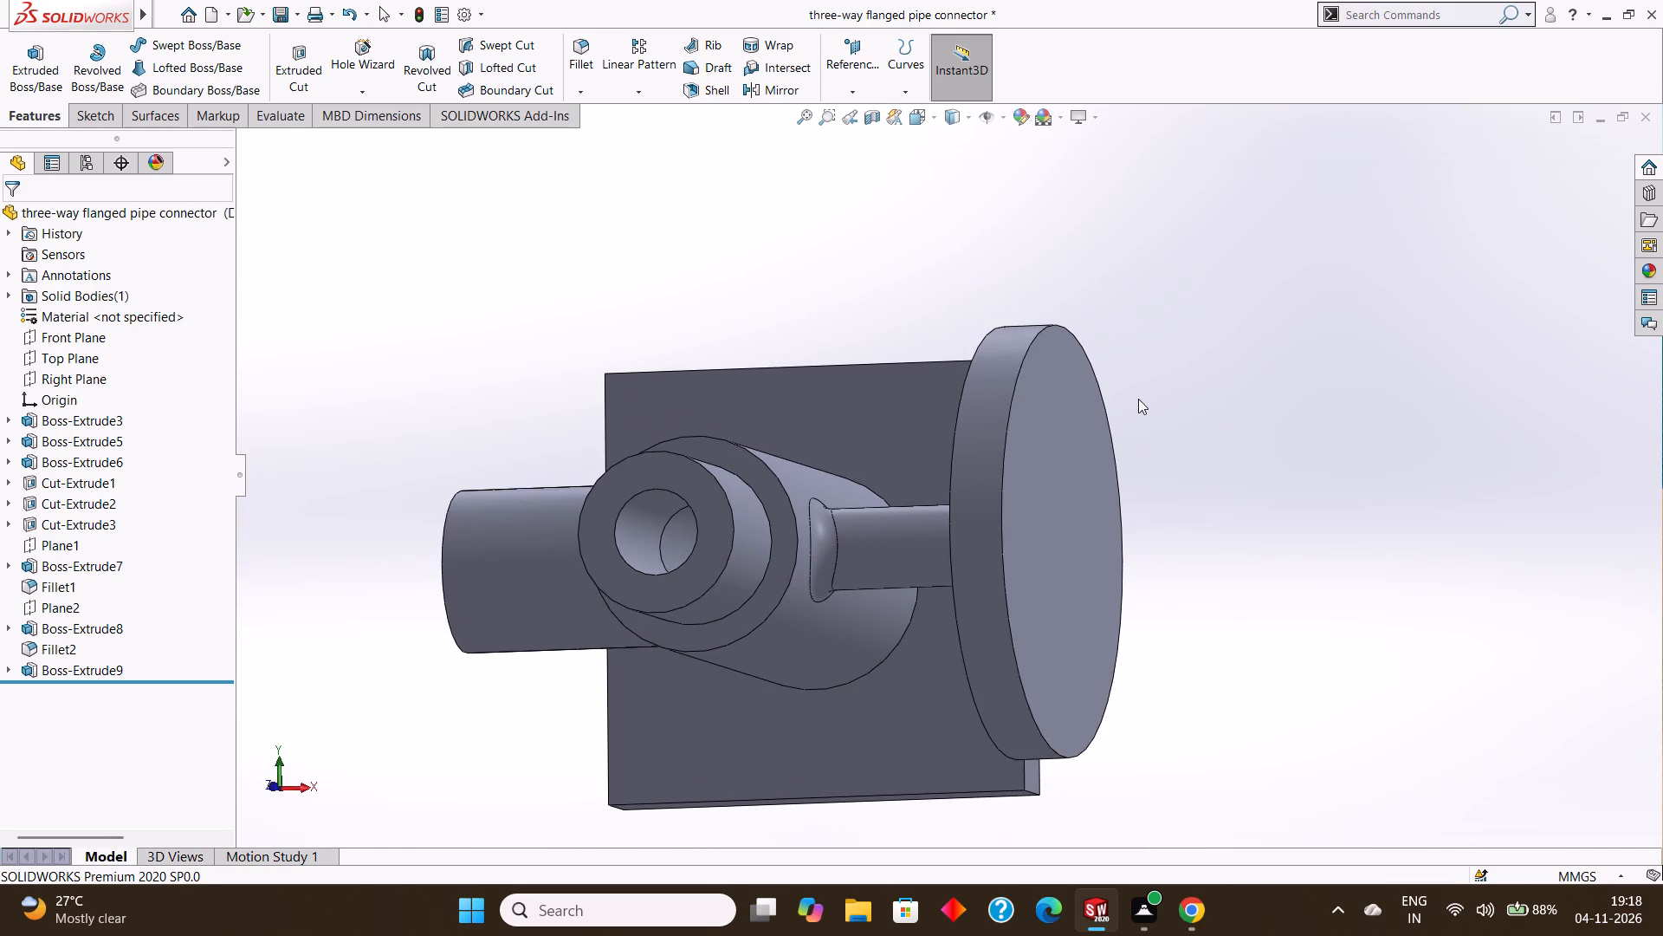
{"action": "middle_click_drag", "start_coordinate": [1132, 399], "coordinate": [1096, 401]}
{"action": "middle_click_drag", "start_coordinate": [1078, 406], "coordinate": [1071, 407]}
{"action": "middle_click", "coordinate": [1071, 407]}
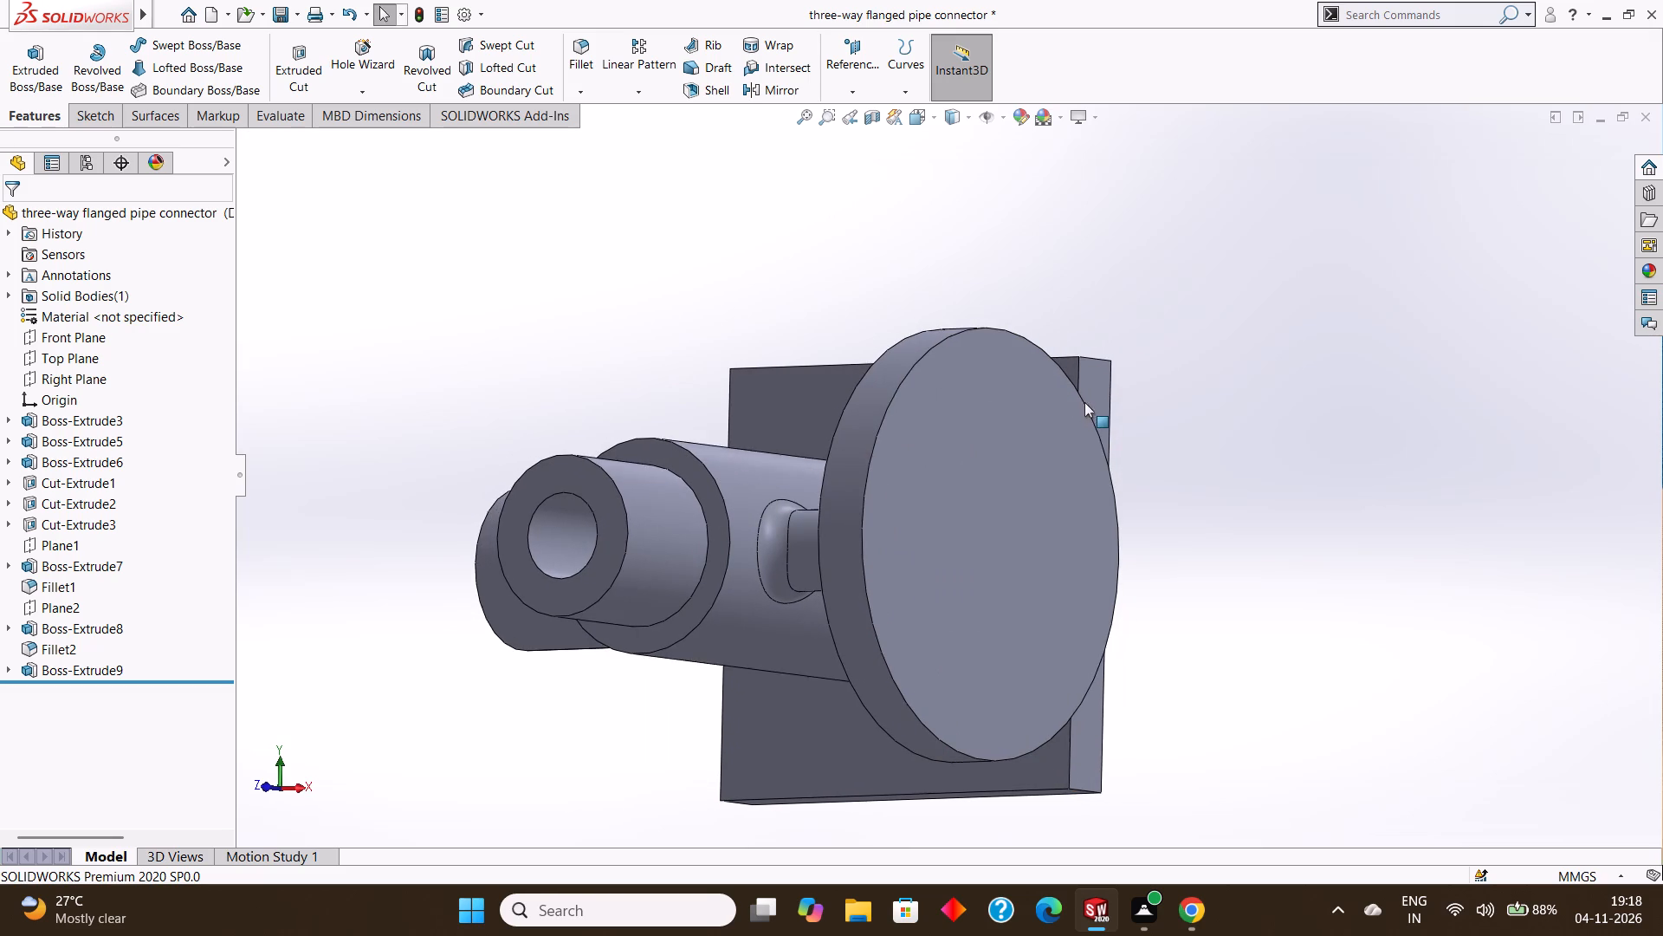
{"action": "middle_click_drag", "start_coordinate": [1097, 397], "coordinate": [1126, 405]}
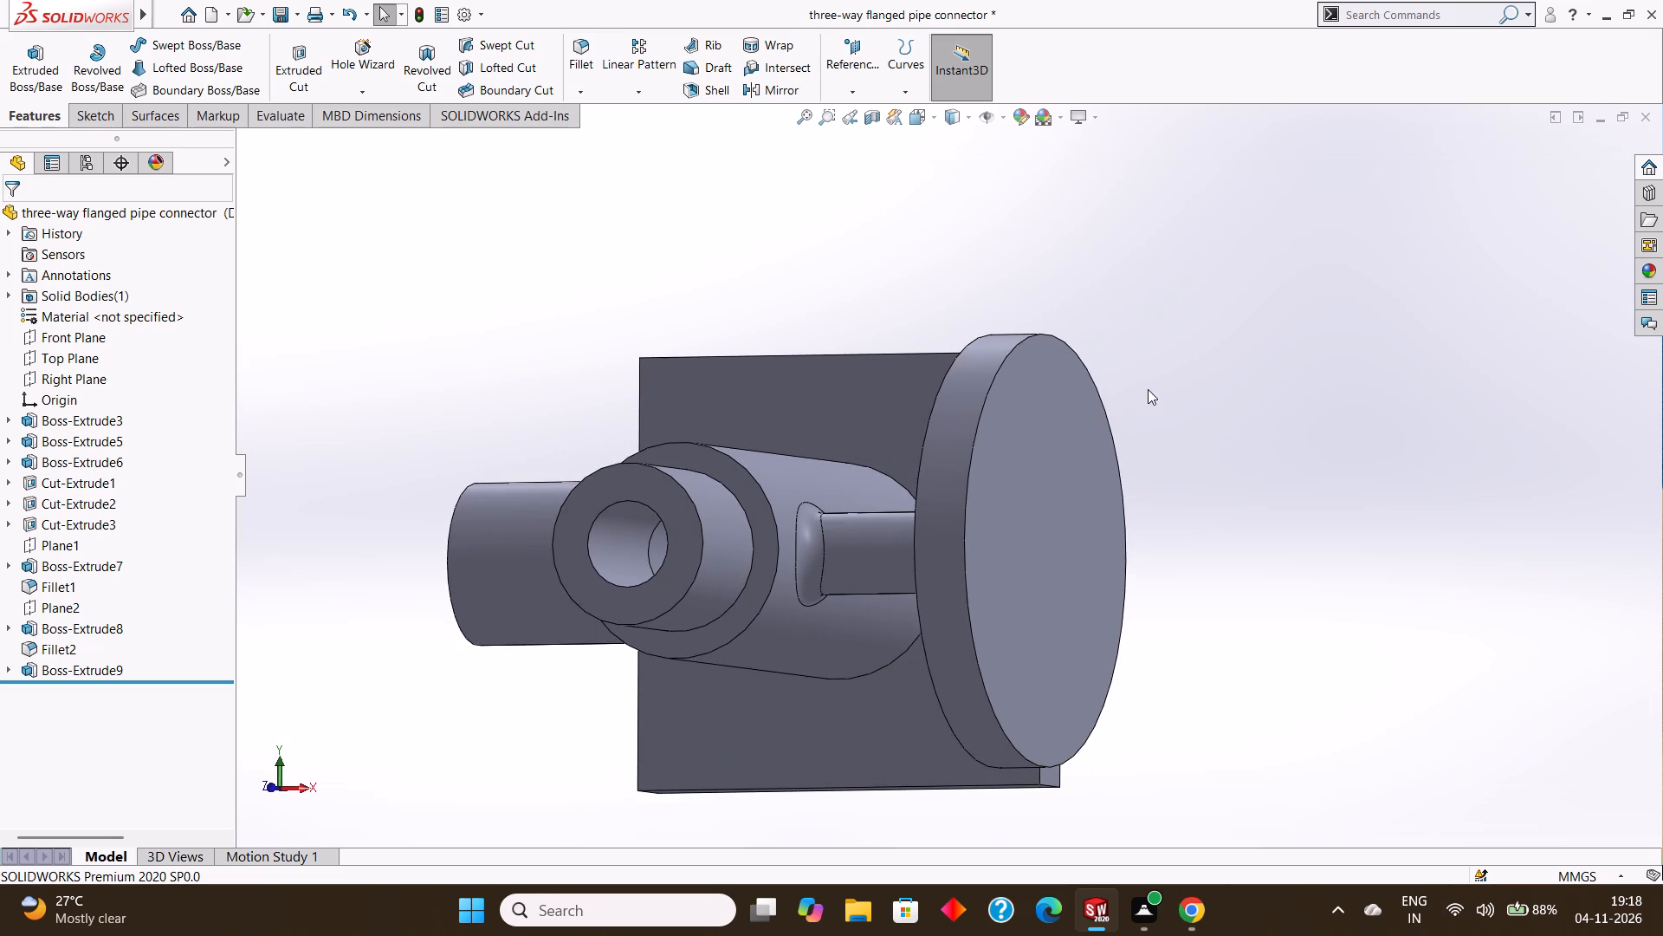
{"action": "middle_click_drag", "start_coordinate": [1148, 389], "coordinate": [1095, 412]}
{"action": "middle_click_drag", "start_coordinate": [1111, 414], "coordinate": [1114, 406]}
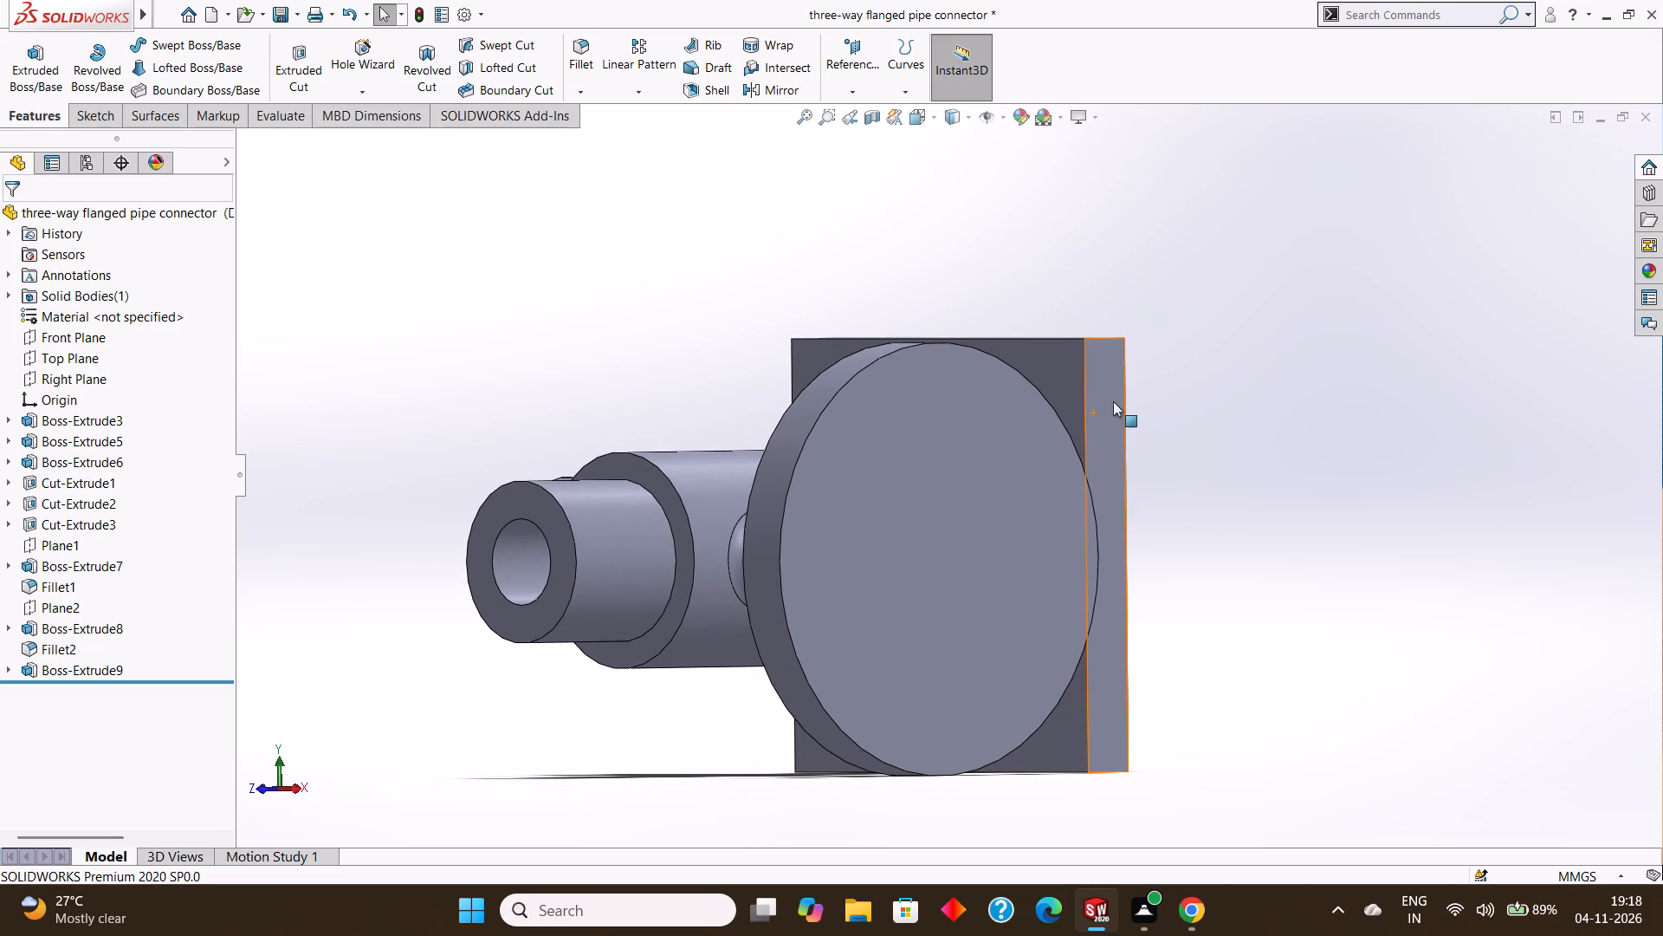
{"action": "middle_click_drag", "start_coordinate": [1114, 403], "coordinate": [1123, 404]}
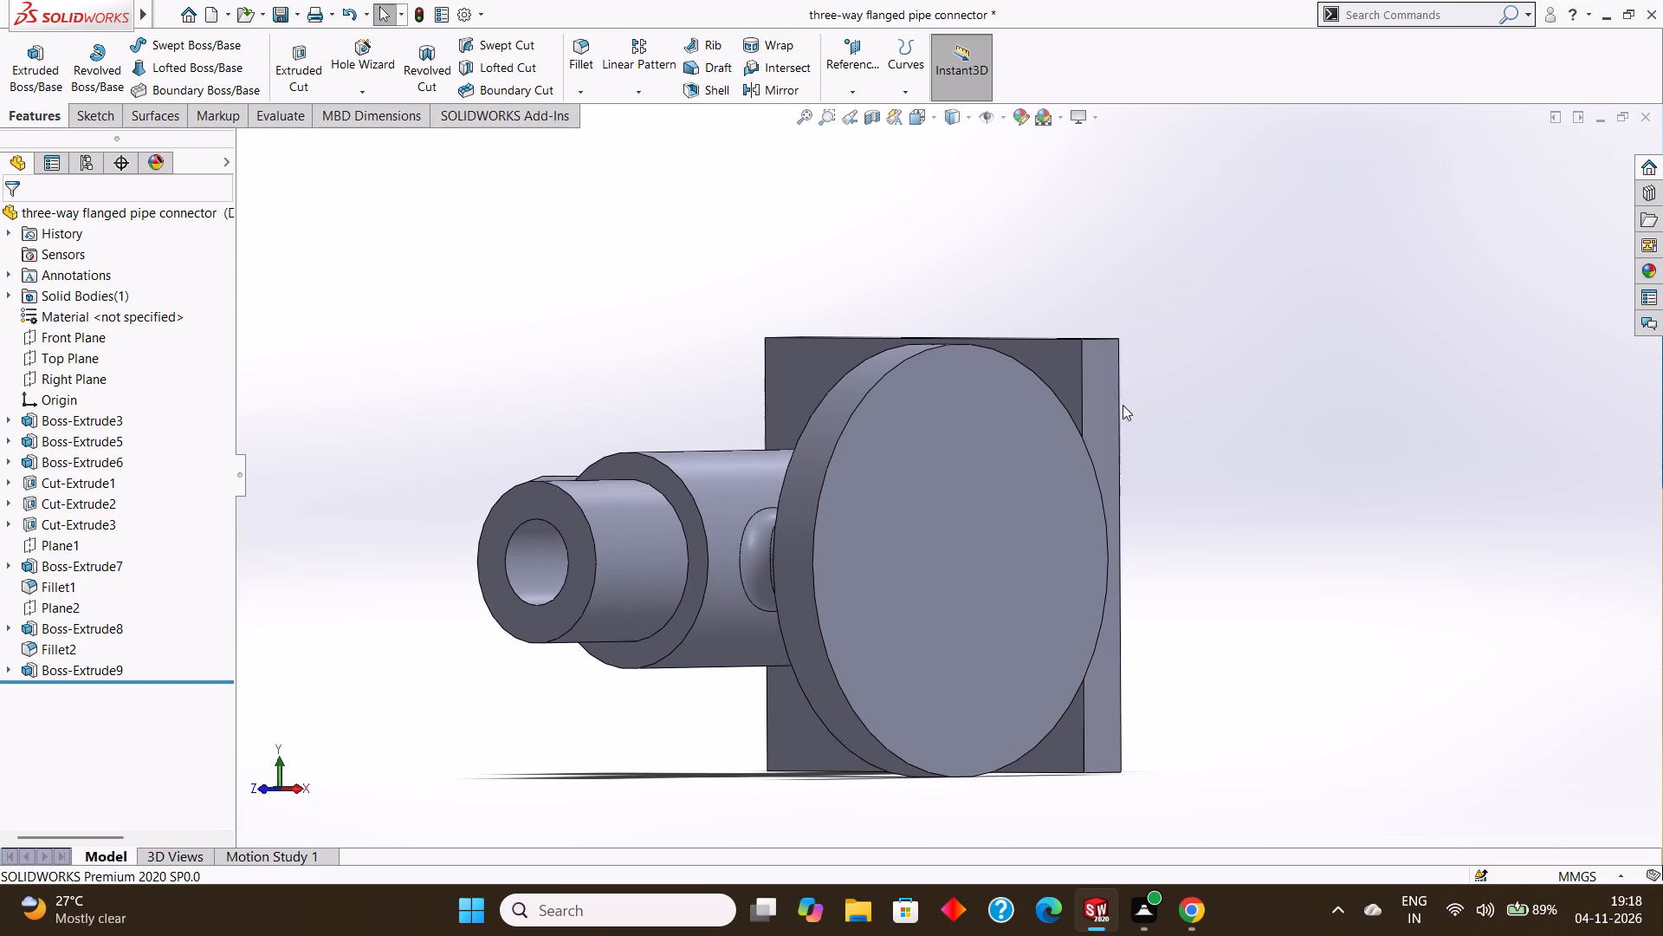
{"action": "middle_click_drag", "start_coordinate": [1123, 405], "coordinate": [1114, 413]}
{"action": "middle_click_drag", "start_coordinate": [1116, 417], "coordinate": [1123, 421]}
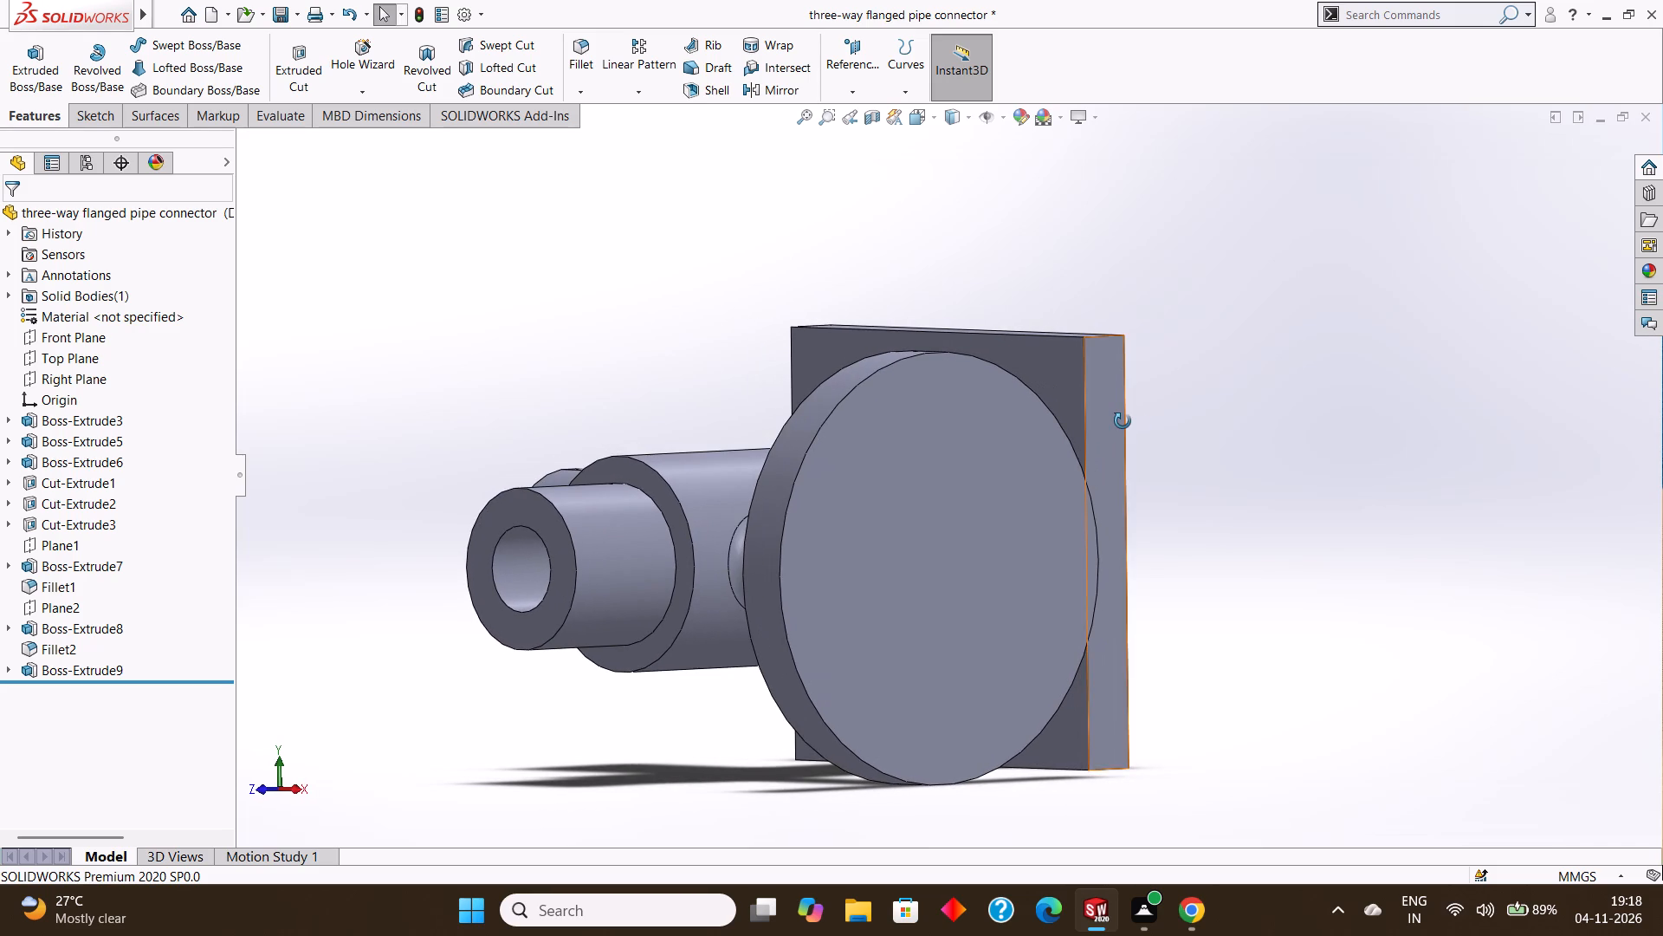
{"action": "middle_click_drag", "start_coordinate": [1123, 421], "coordinate": [1111, 405]}
Start a sketch on the round flange's outer face and draw a concentric circle of radius about 29.85 mm.
{"action": "scroll", "coordinate": [1111, 405], "scroll_direction": "down", "scroll_amount": 1}
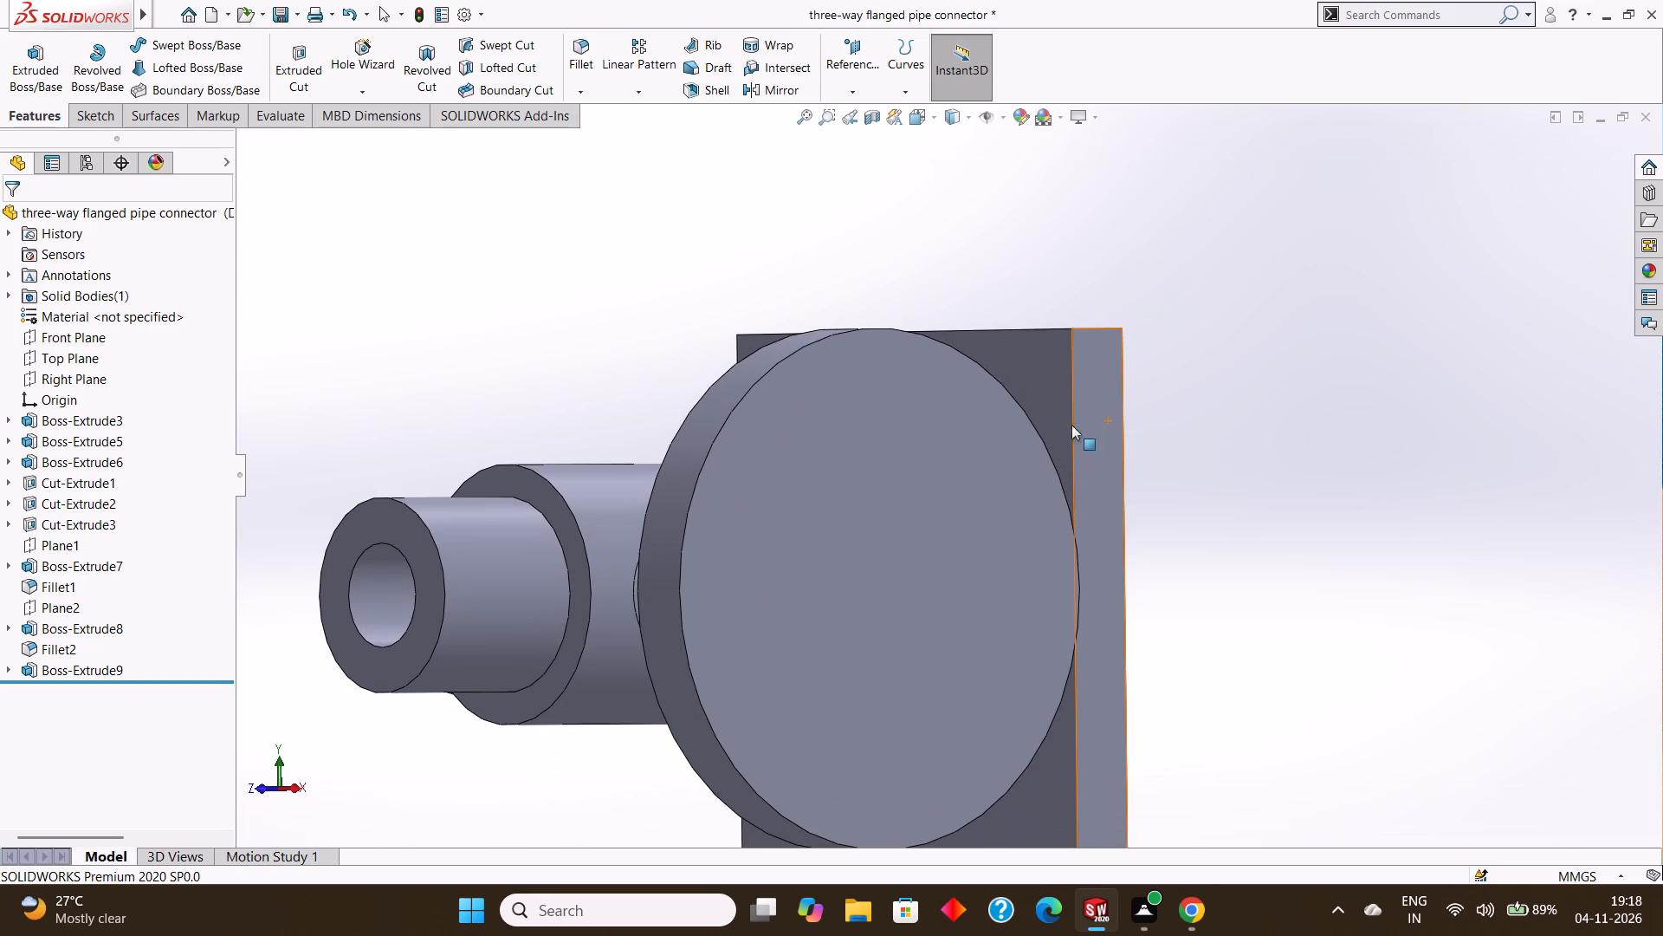
{"action": "left_click", "coordinate": [888, 411]}
{"action": "left_click", "coordinate": [961, 361]}
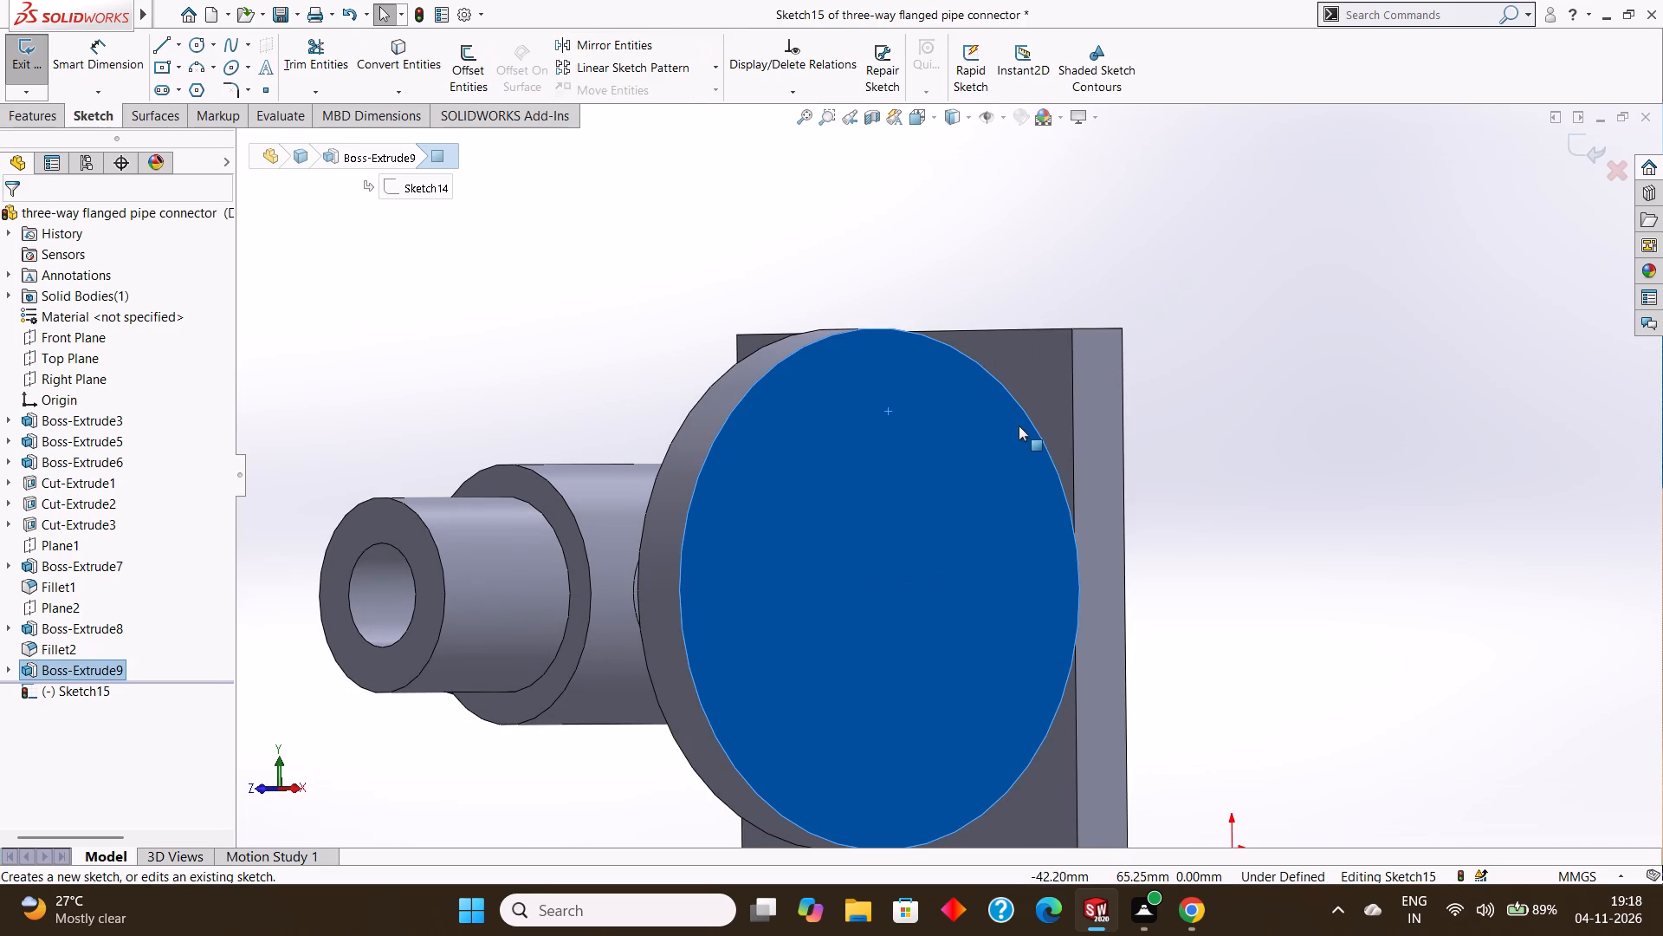
{"action": "key", "text": "ctrl+8"}
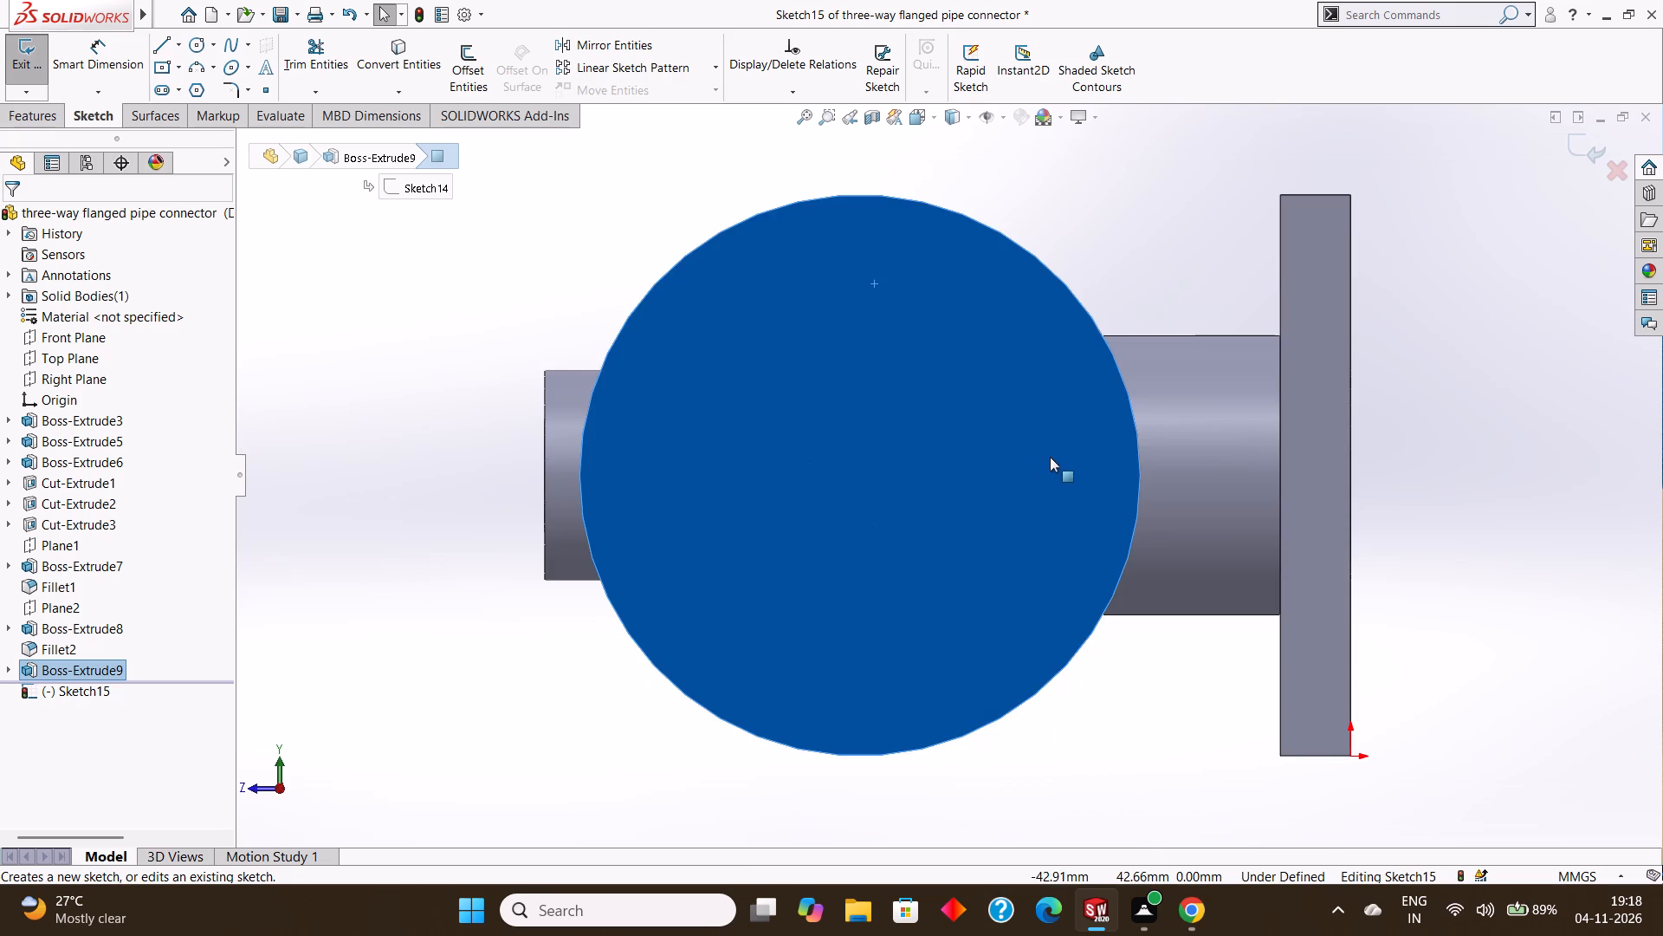
{"action": "key", "text": "Escape"}
{"action": "left_click", "coordinate": [197, 42]}
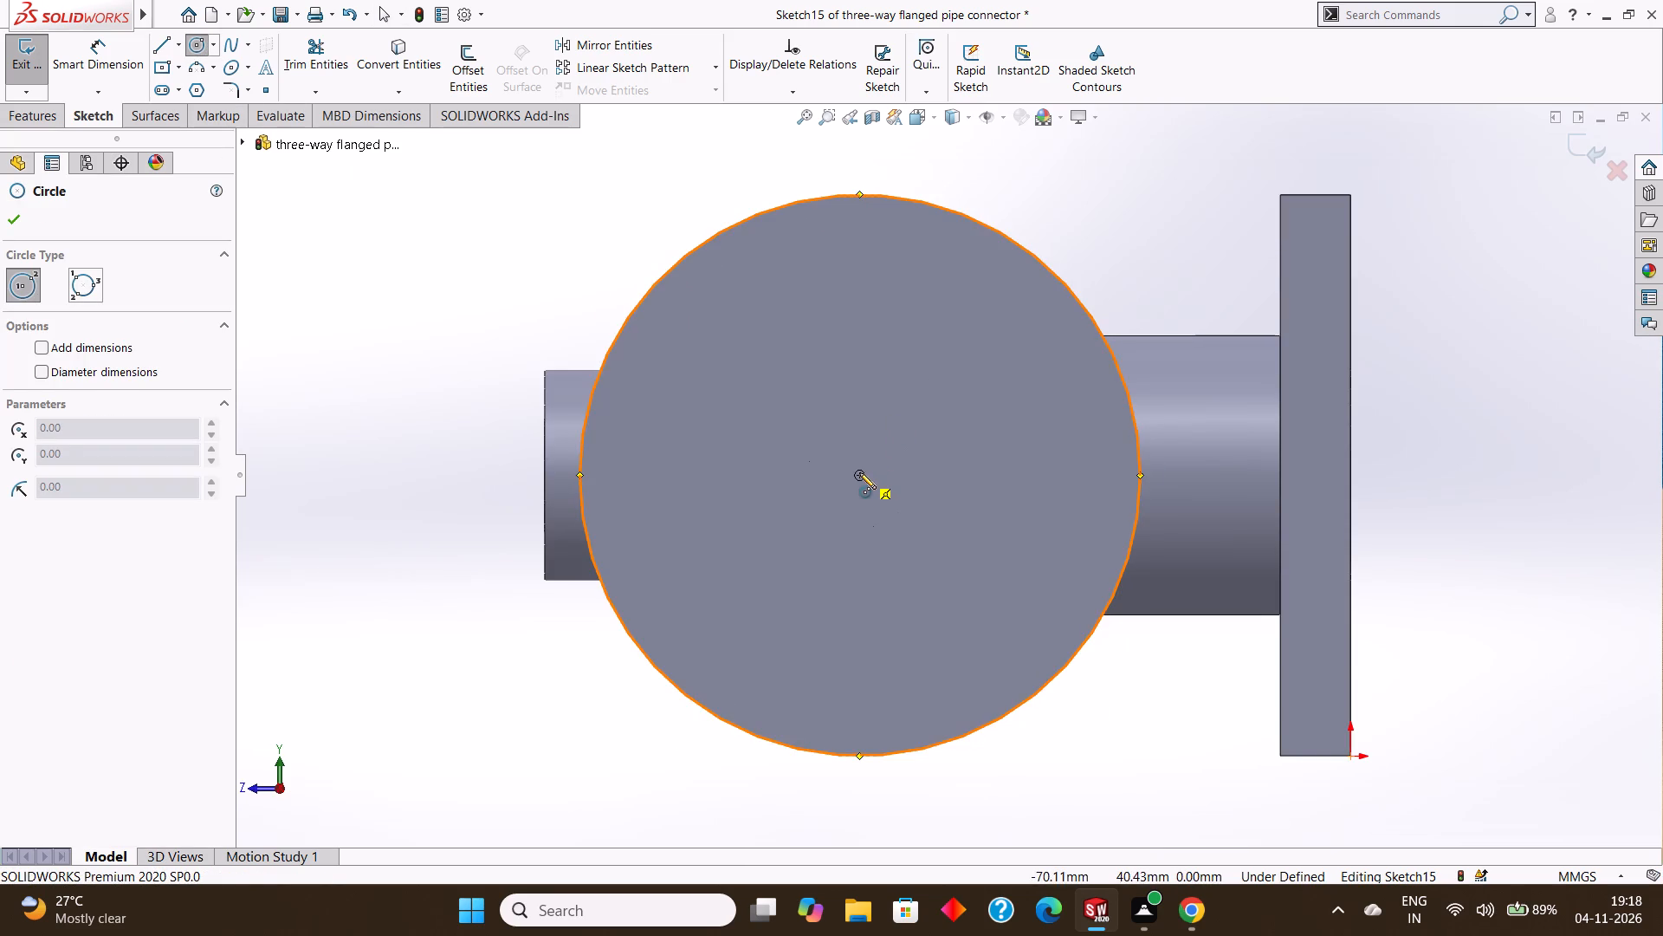
{"action": "left_click_drag", "start_coordinate": [859, 472], "coordinate": [1065, 436]}
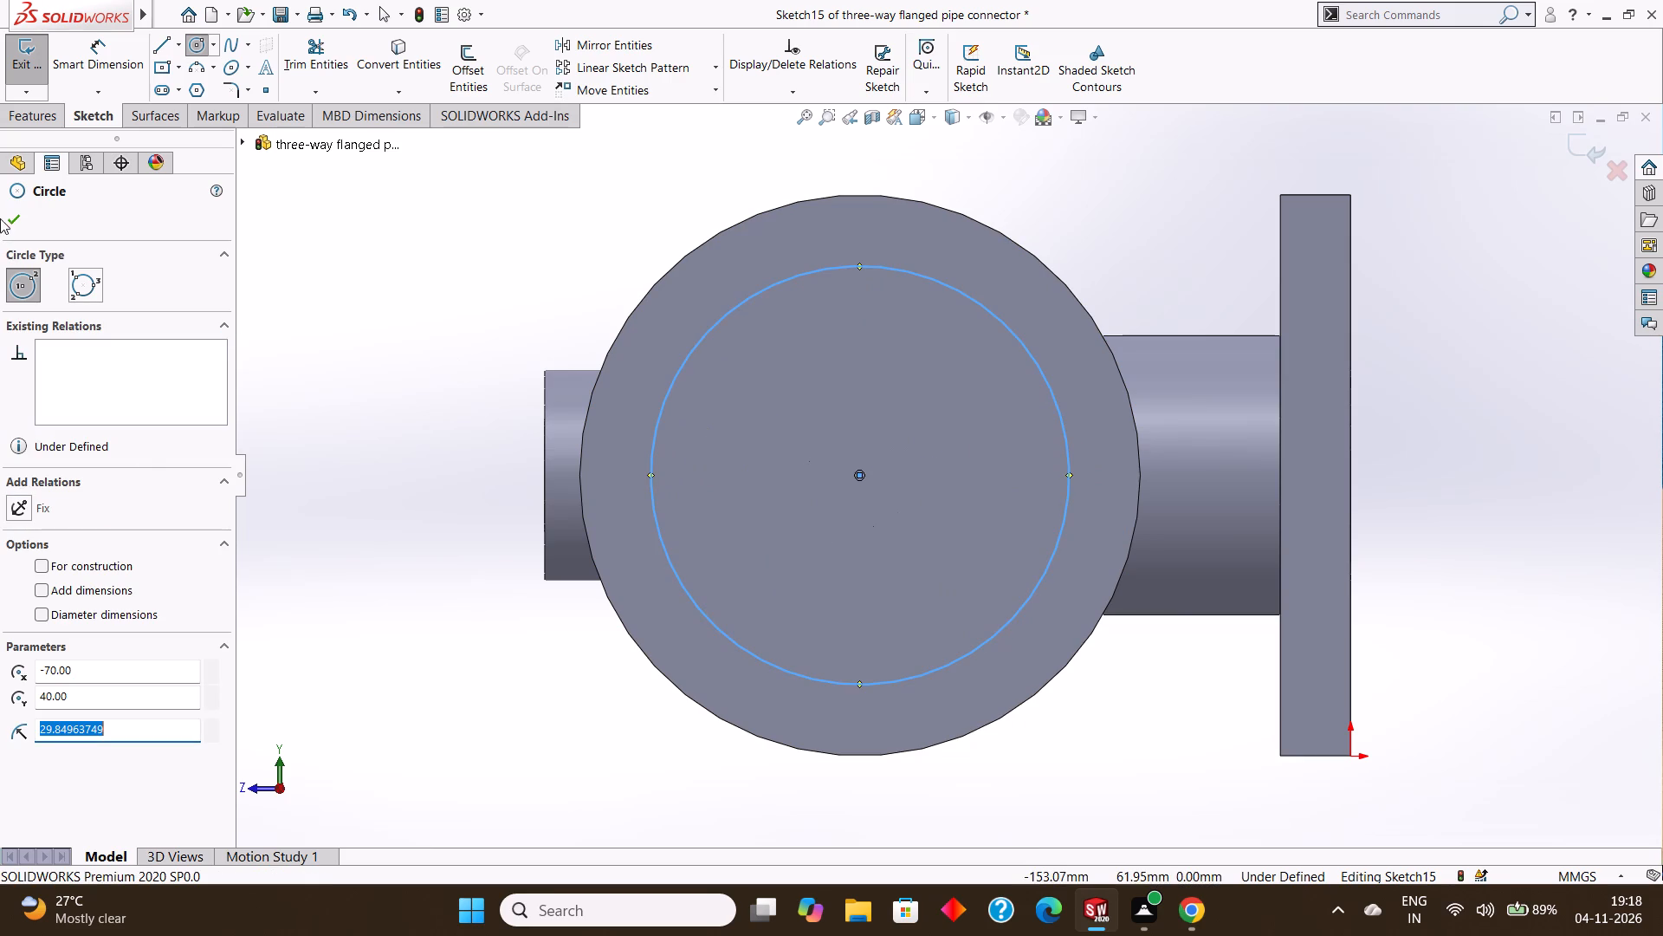
Dimension the concentric circle on the round flange's face to a 60 mm diameter.
{"action": "left_click", "coordinate": [20, 220]}
{"action": "left_click", "coordinate": [117, 52]}
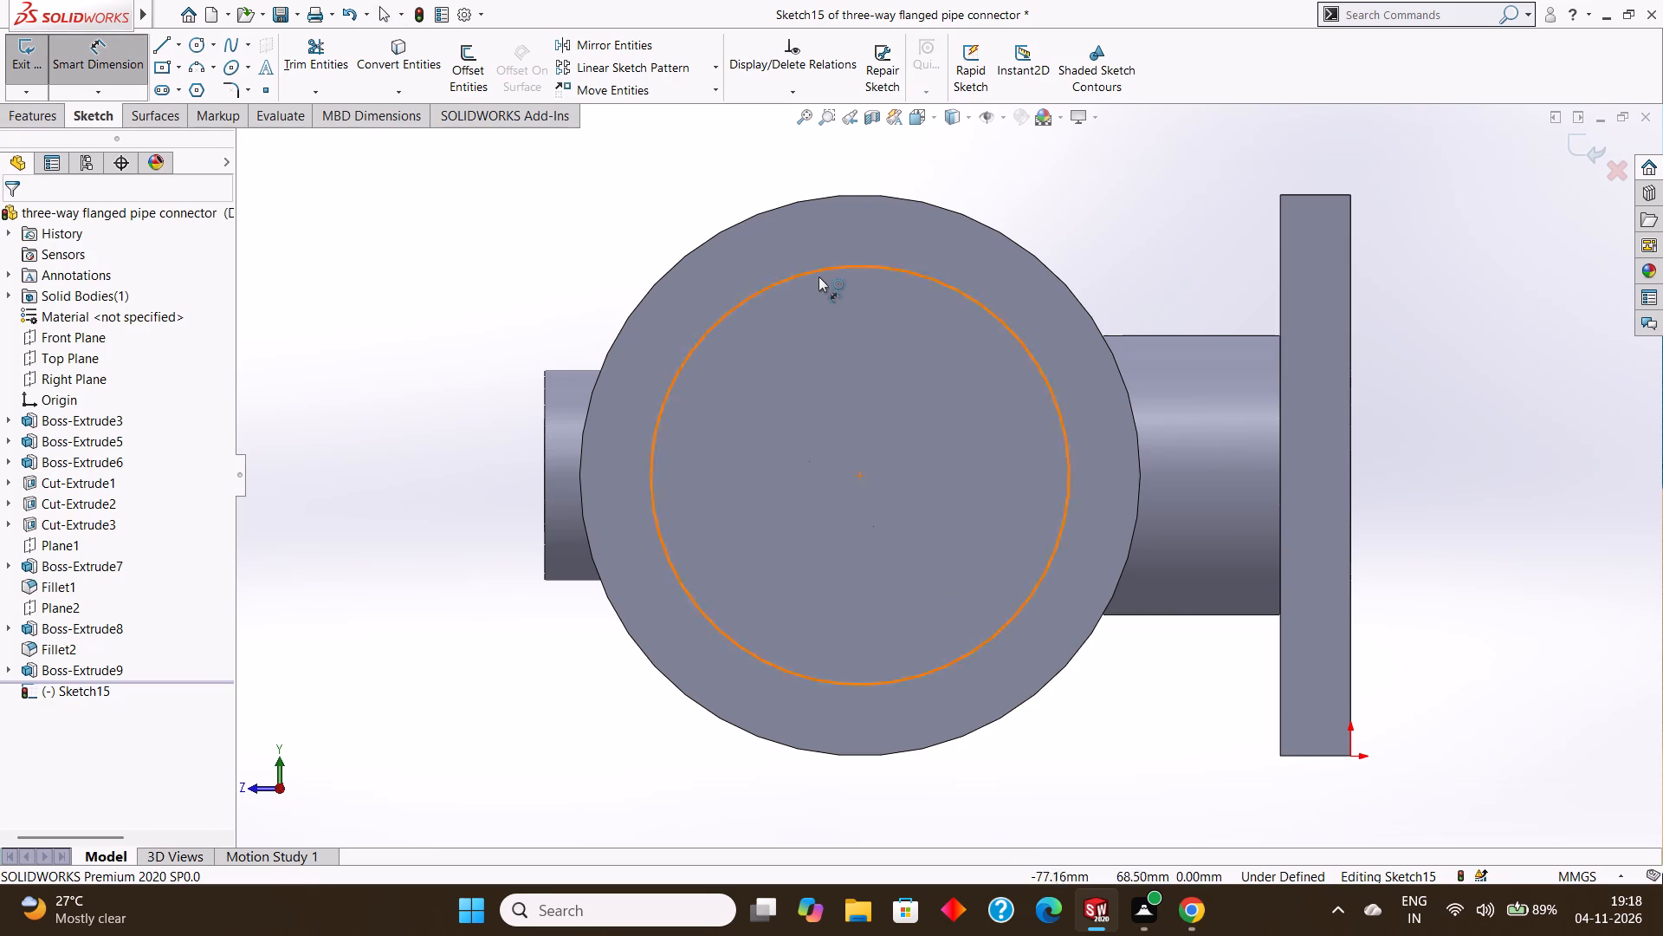
{"action": "left_click", "coordinate": [822, 277]}
{"action": "left_click_drag", "start_coordinate": [819, 270], "coordinate": [874, 270]}
{"action": "left_click", "coordinate": [1210, 312]}
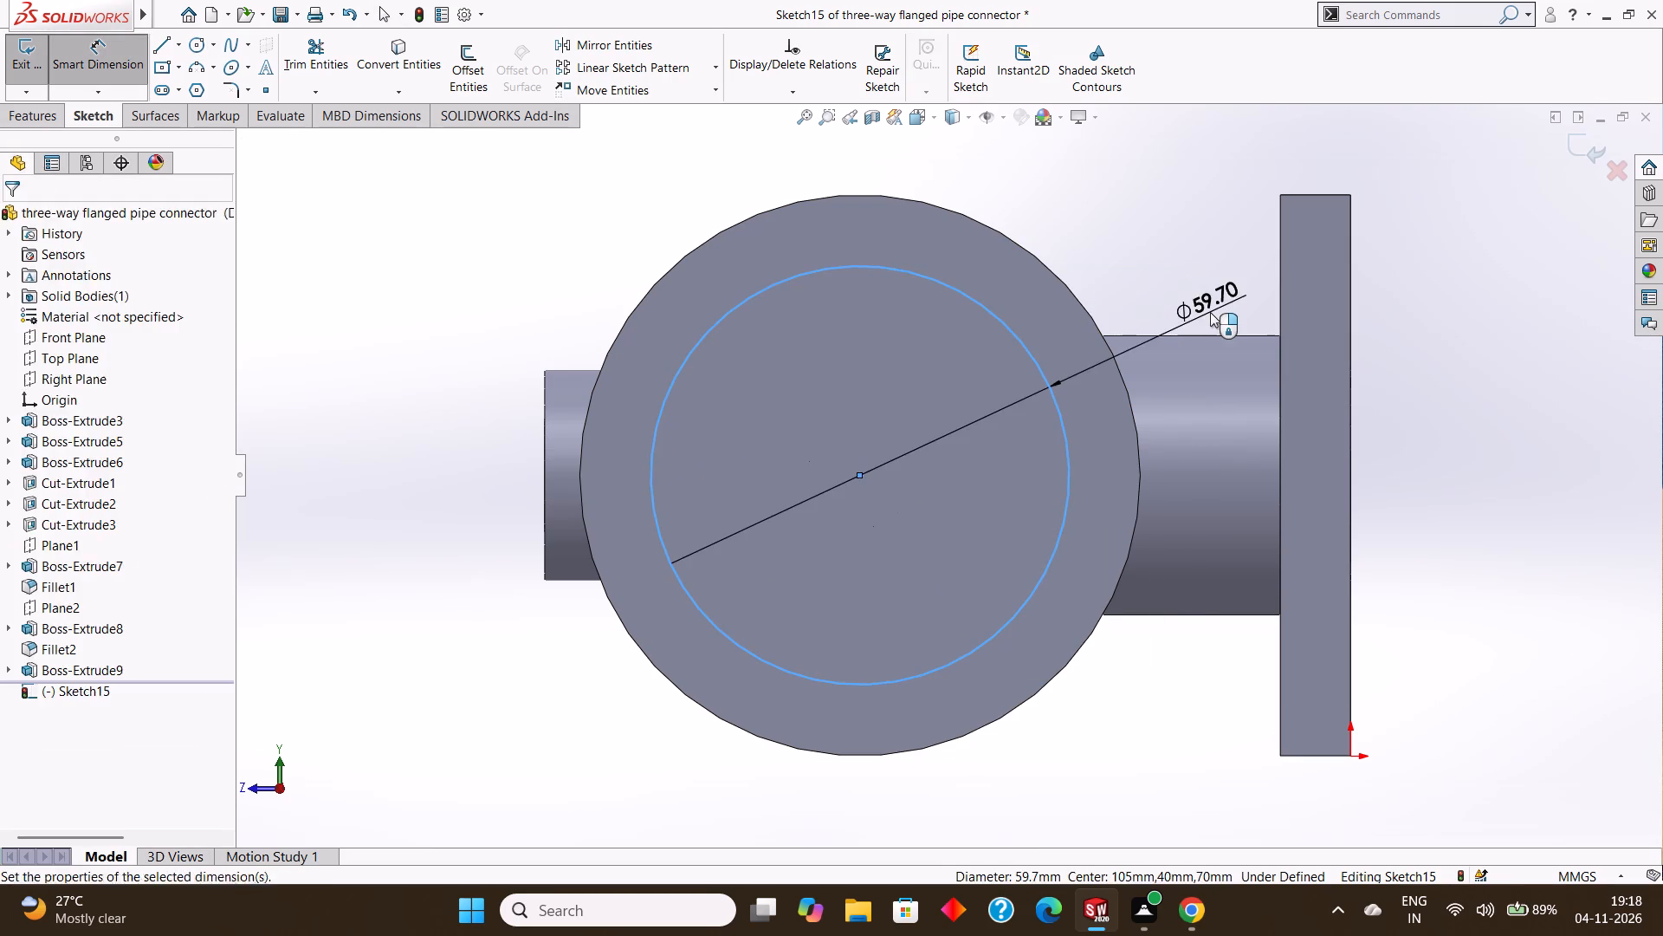
{"action": "key", "text": "BackSpace"}
{"action": "type", "text": "60"}
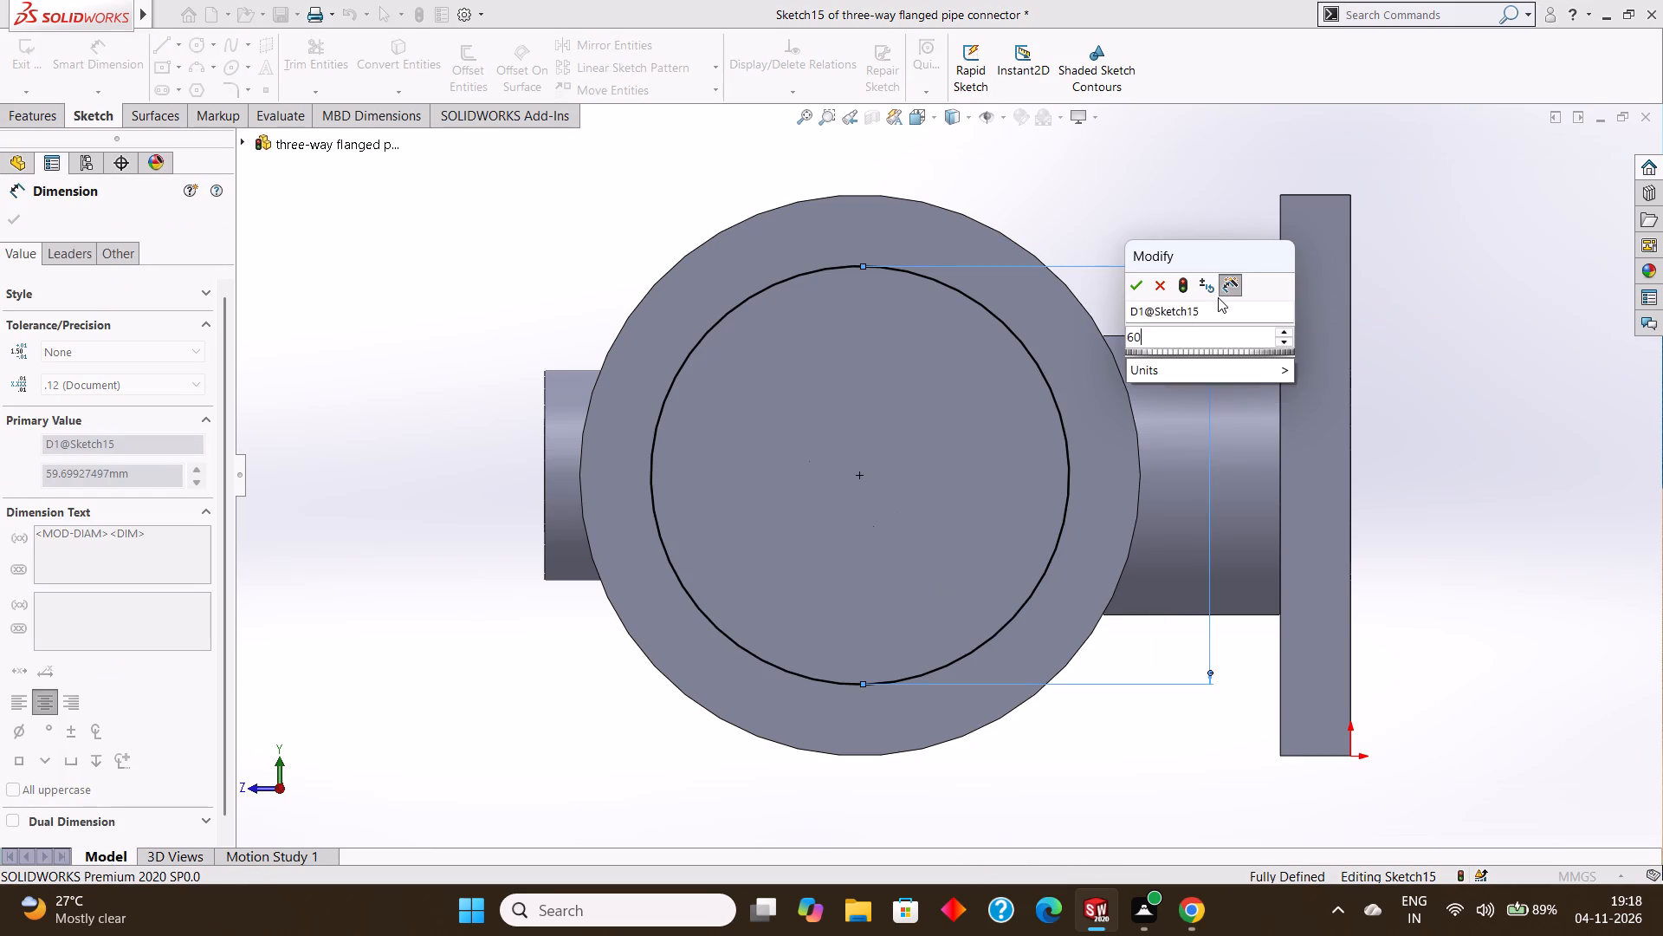
{"action": "key", "text": "Return"}
{"action": "key", "text": "Escape"}
{"action": "key", "text": "Escape"}
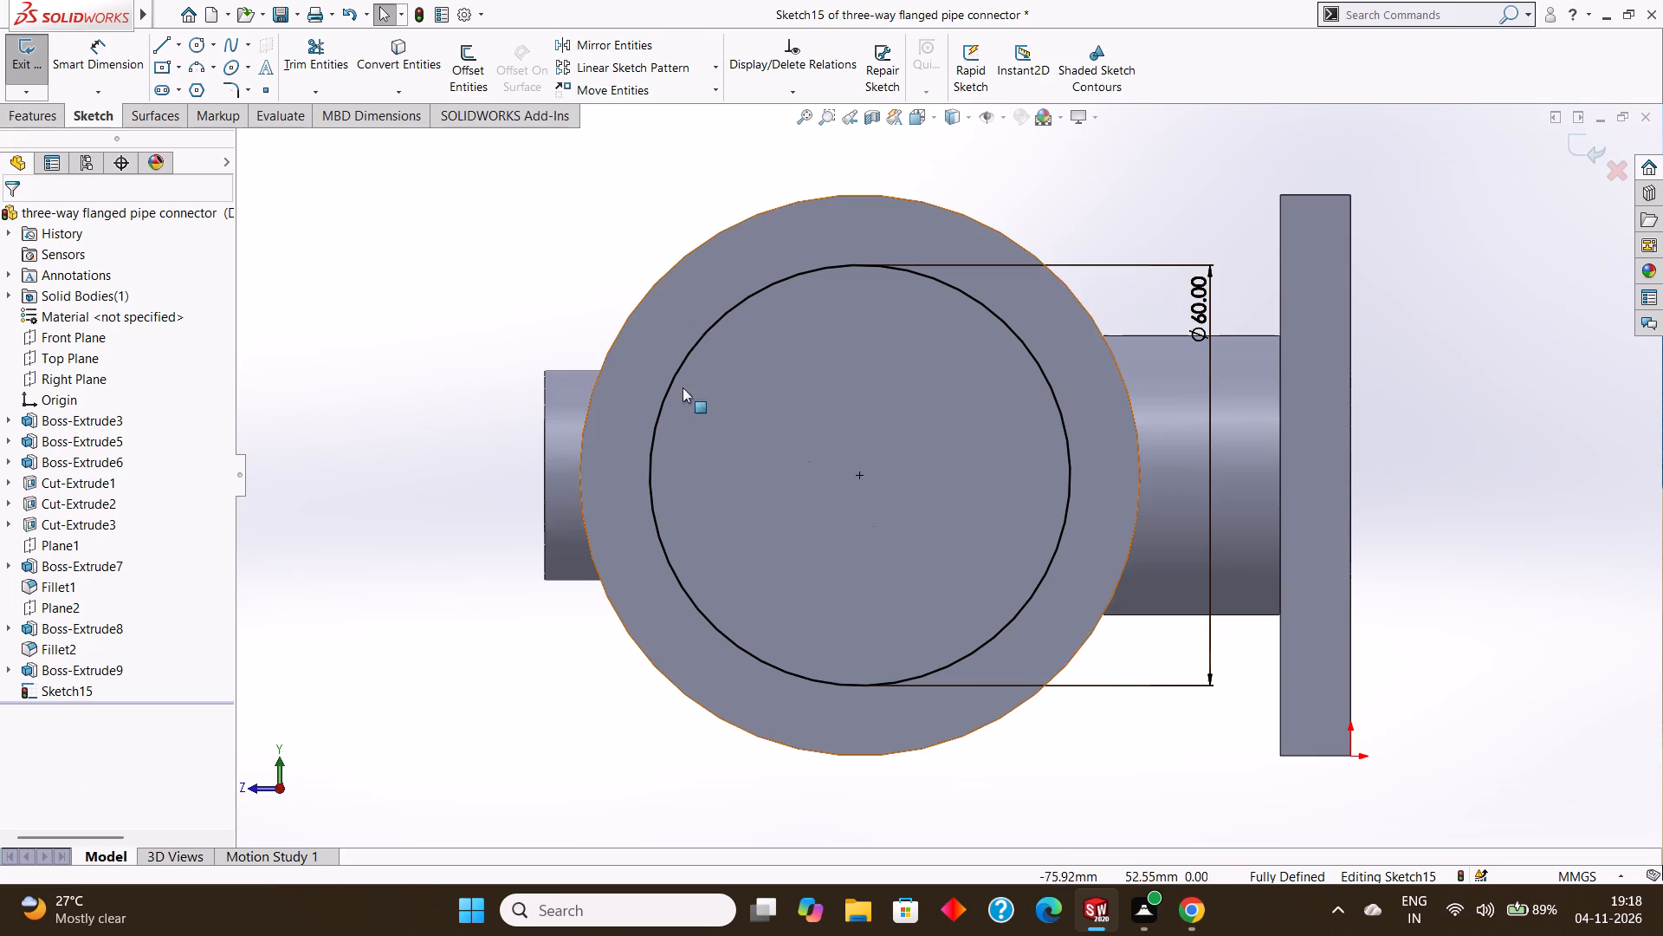
Draw horizontal and vertical centerlines across the 60 mm circle, each joining two opposite quadrant points through its centre.
{"action": "left_click", "coordinate": [178, 41]}
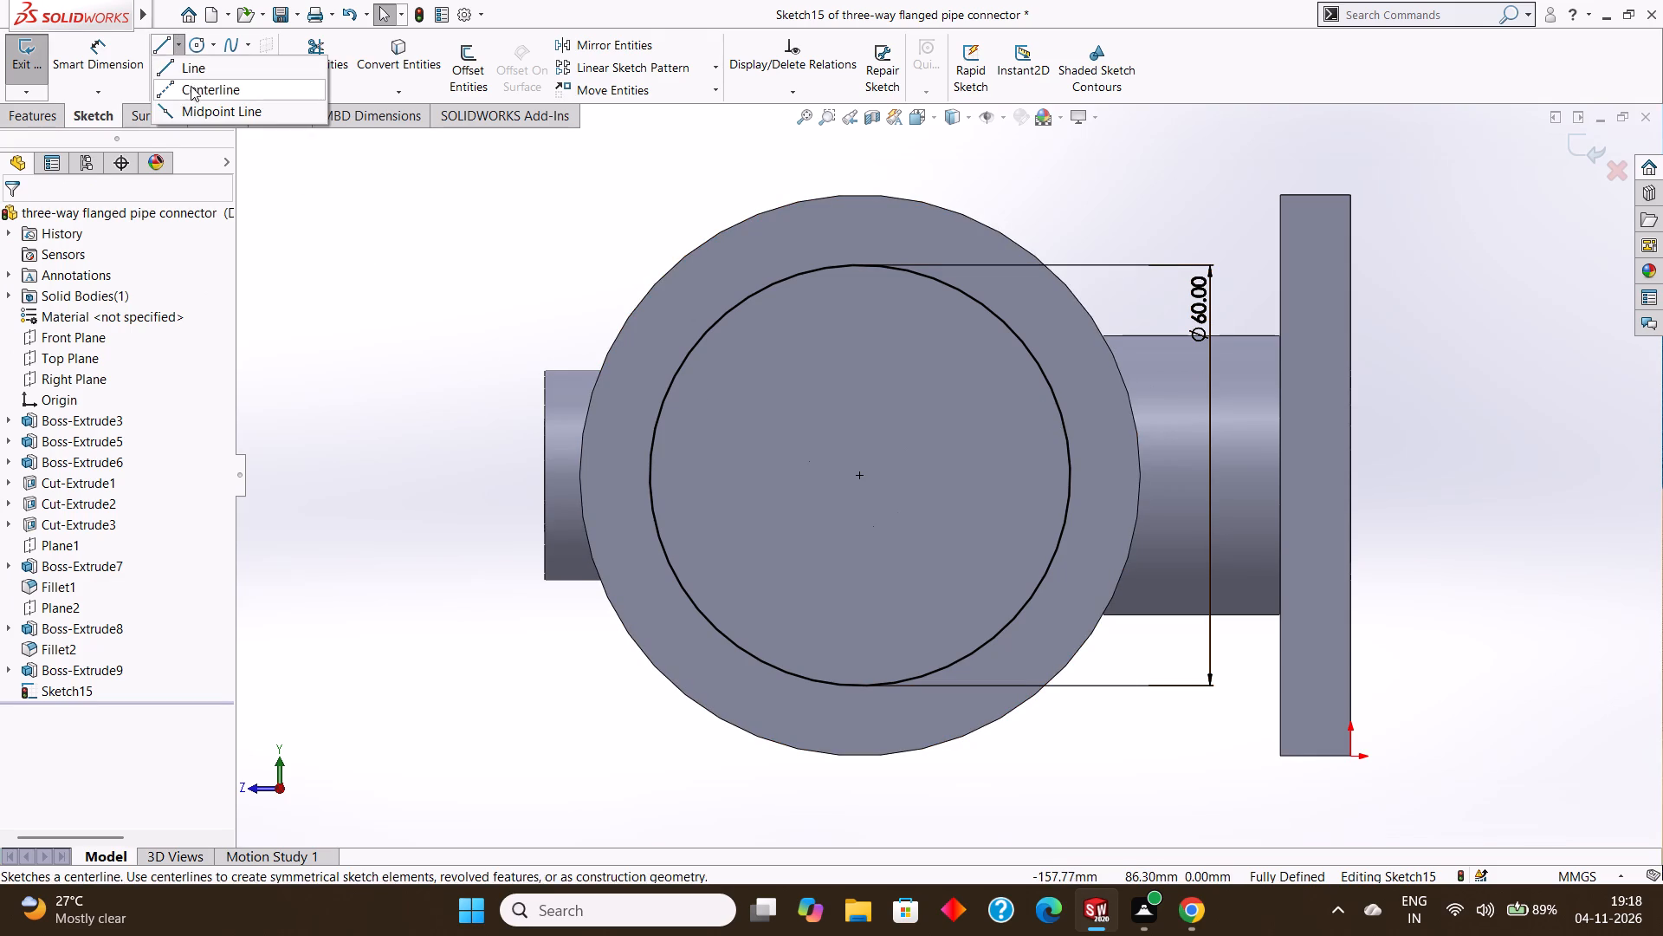
{"action": "left_click", "coordinate": [191, 87]}
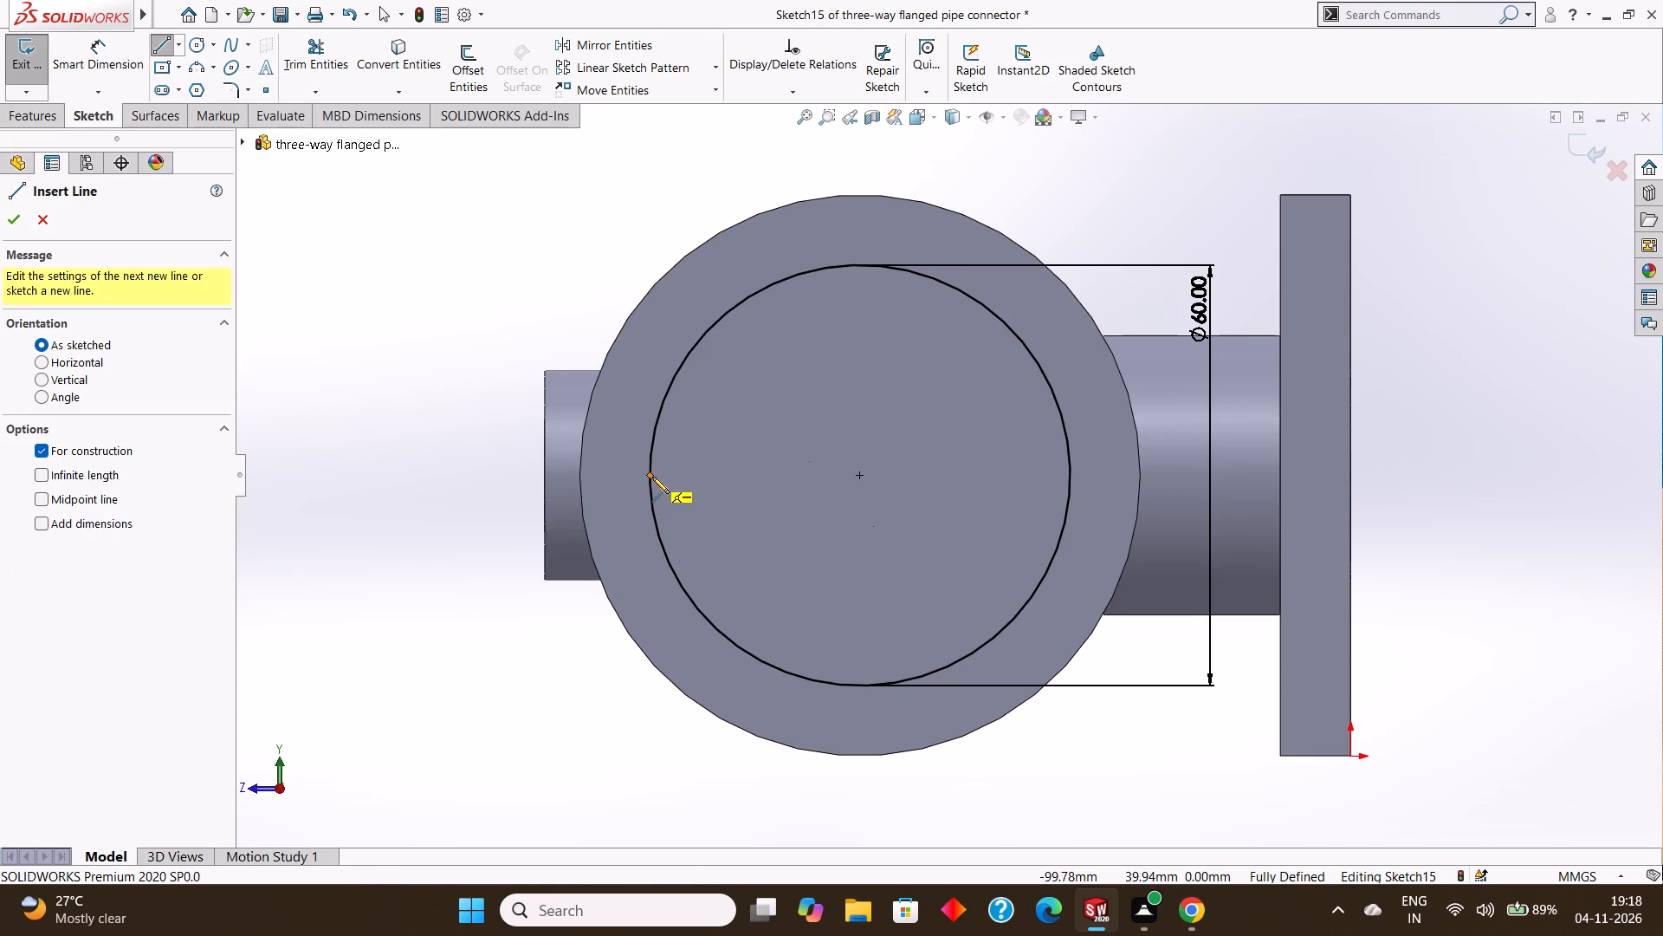
{"action": "left_click_drag", "start_coordinate": [649, 473], "coordinate": [657, 473]}
{"action": "left_click", "coordinate": [1071, 475]}
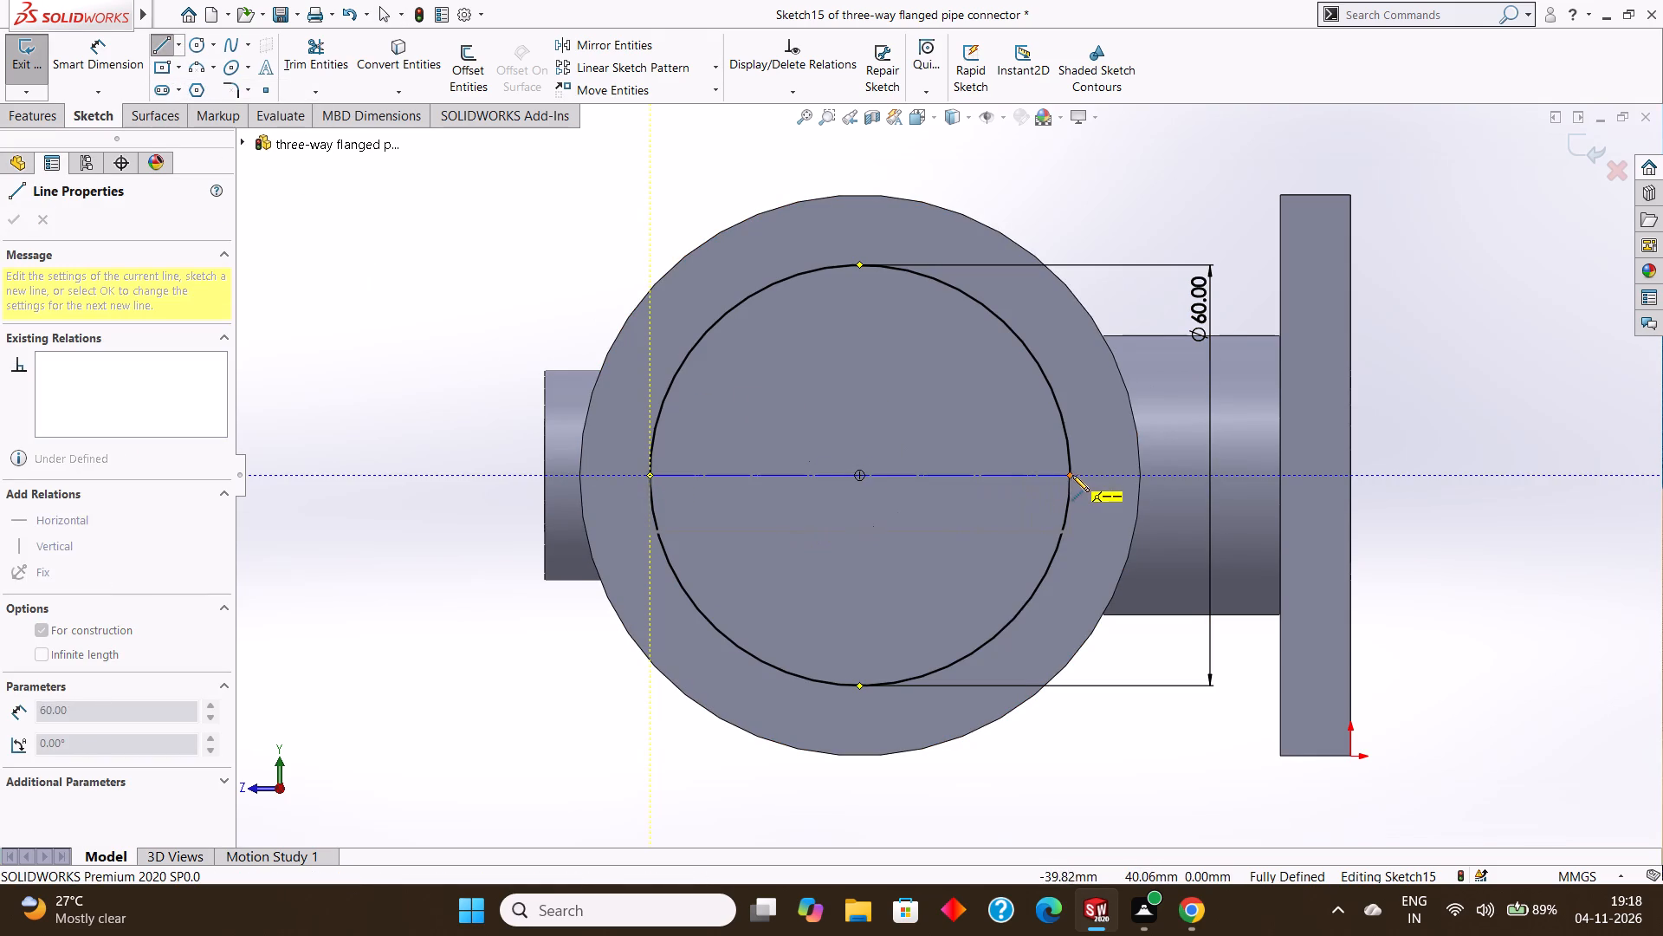
{"action": "key", "text": "Escape"}
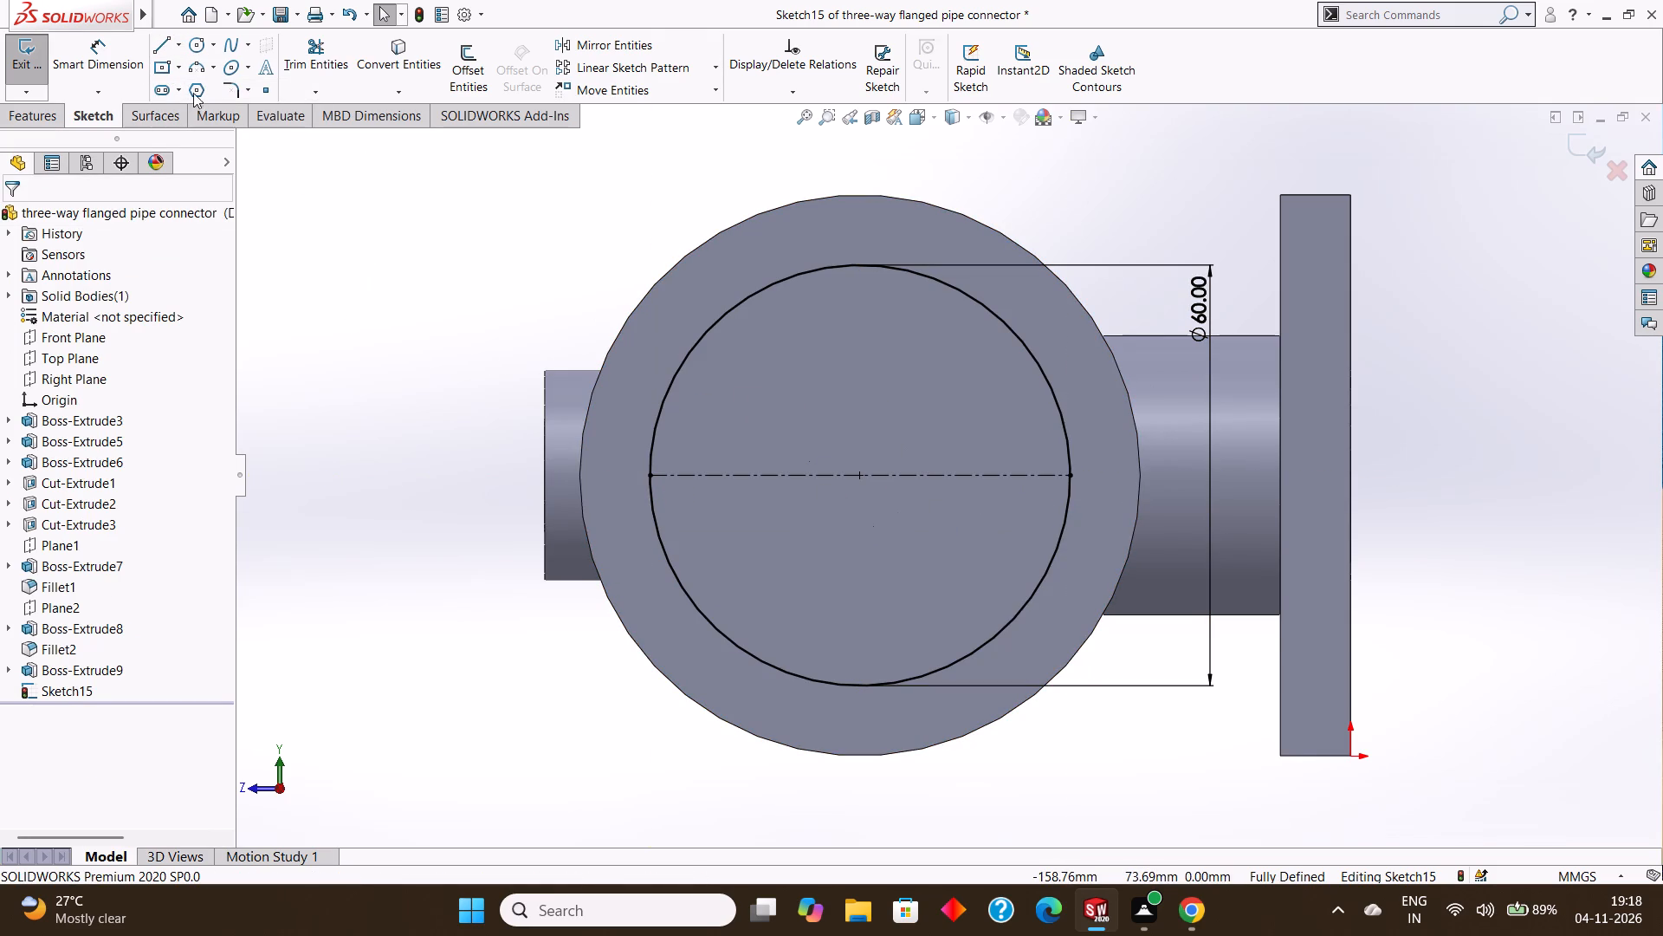
{"action": "left_click", "coordinate": [180, 49]}
{"action": "left_click", "coordinate": [201, 90]}
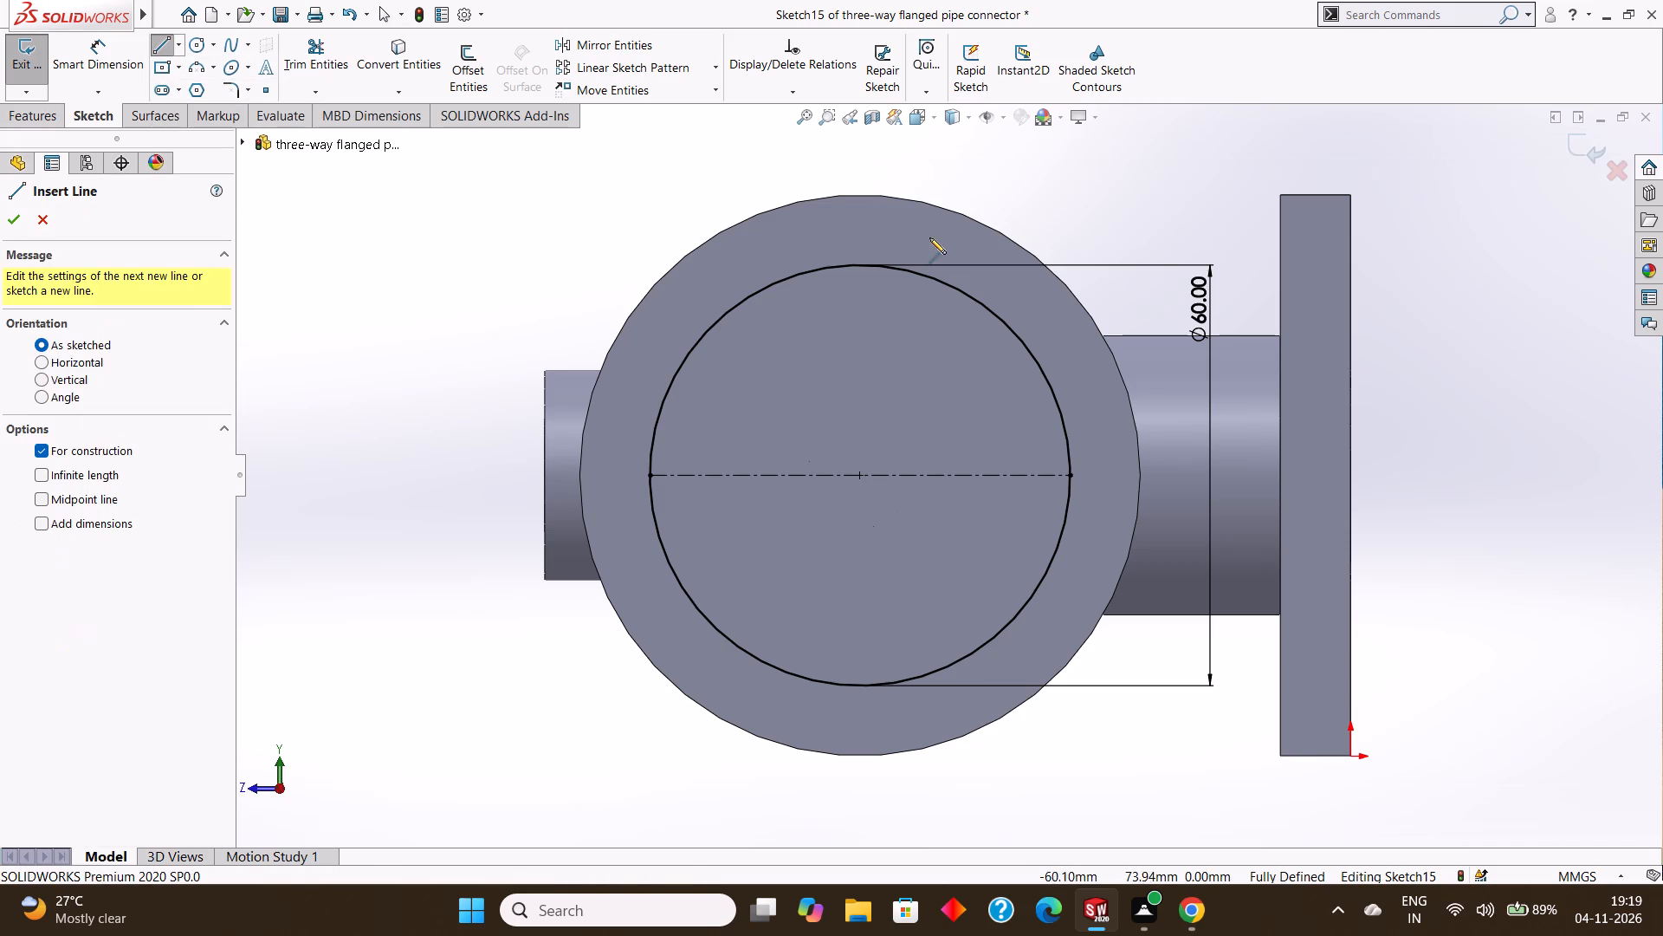
{"action": "left_click", "coordinate": [861, 262]}
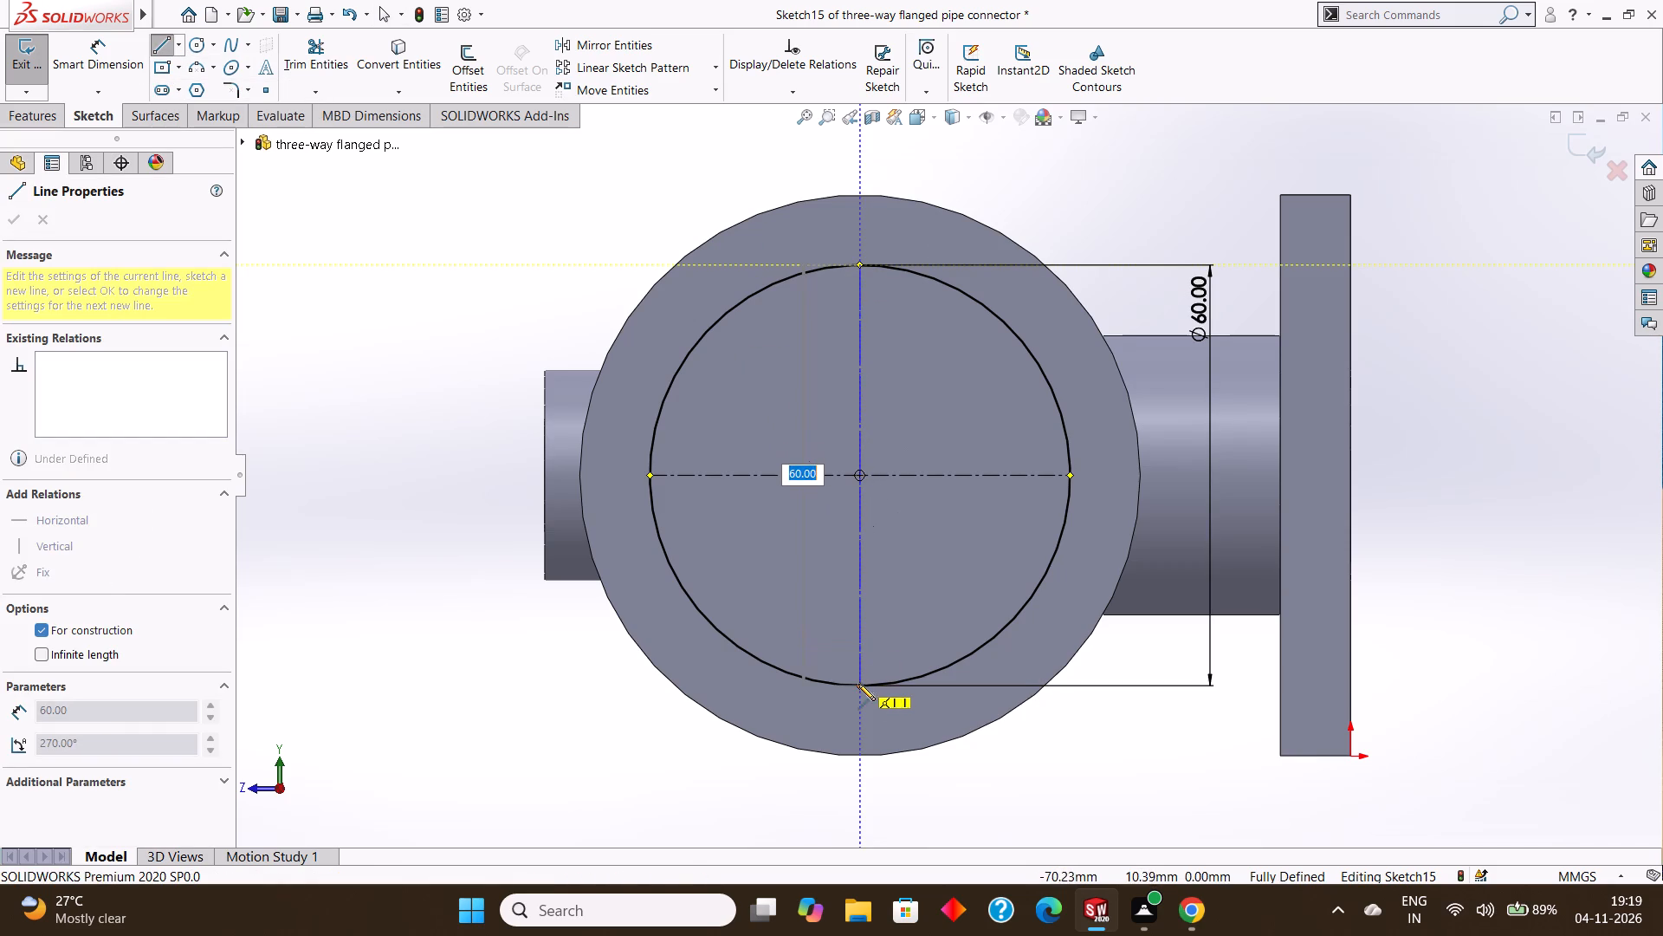
{"action": "left_click", "coordinate": [857, 684]}
{"action": "key", "text": "Escape"}
{"action": "key", "text": "Escape"}
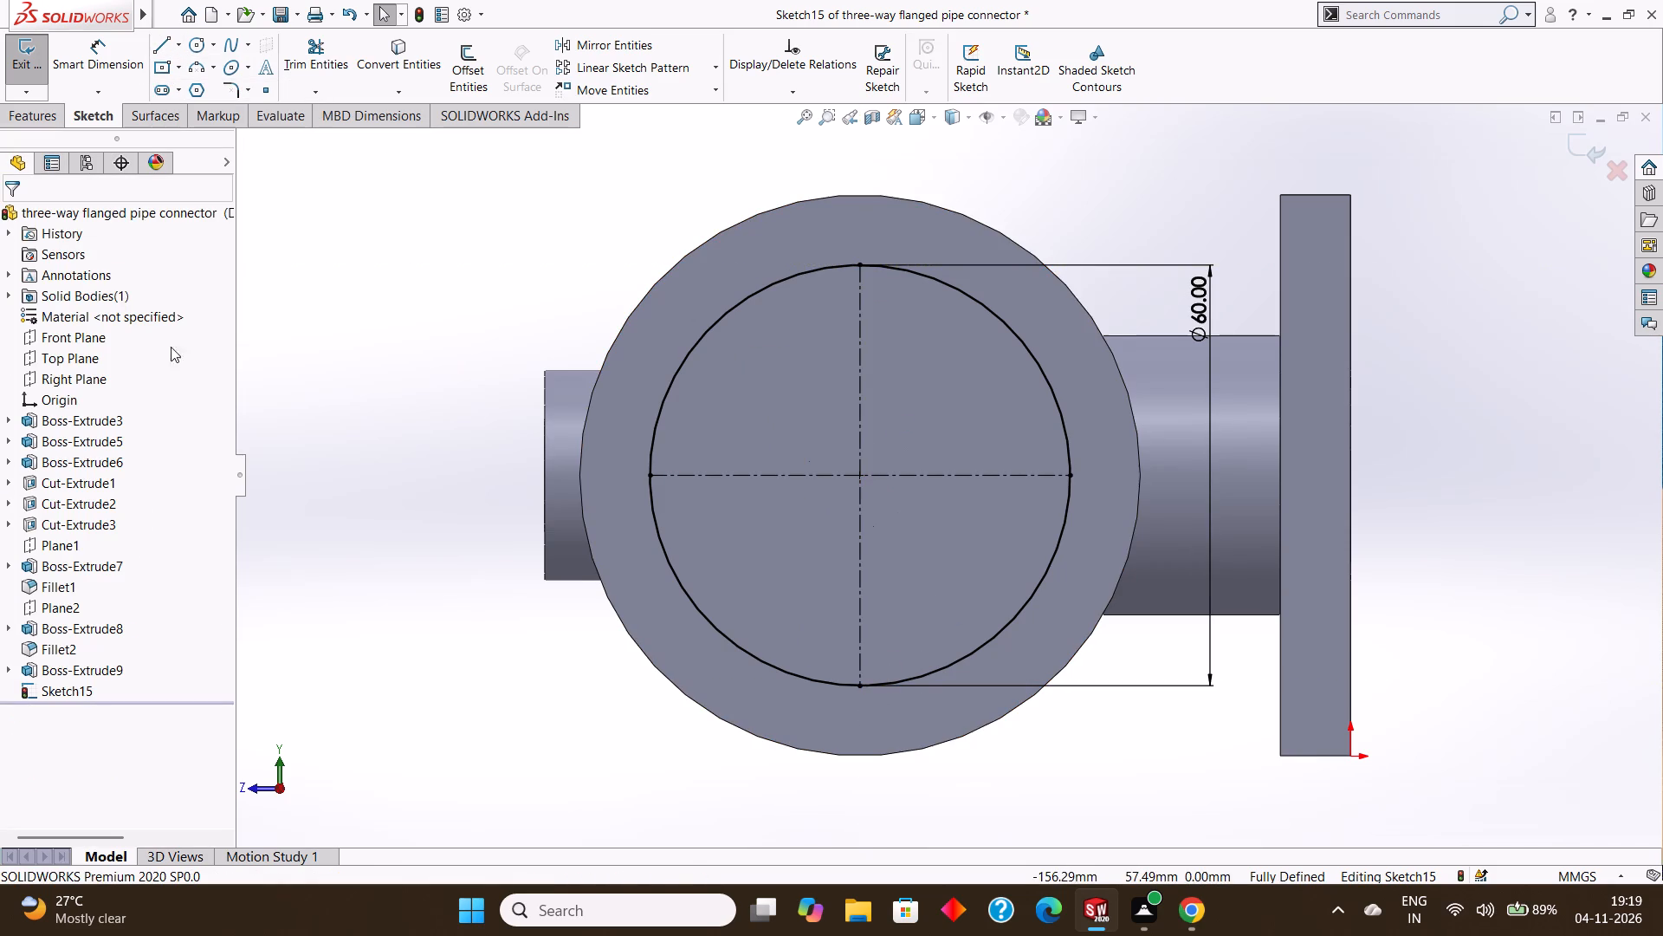
Sketch a circle centred on the left end of the horizontal centerline and set its radius to 10 mm.
{"action": "left_click", "coordinate": [191, 49]}
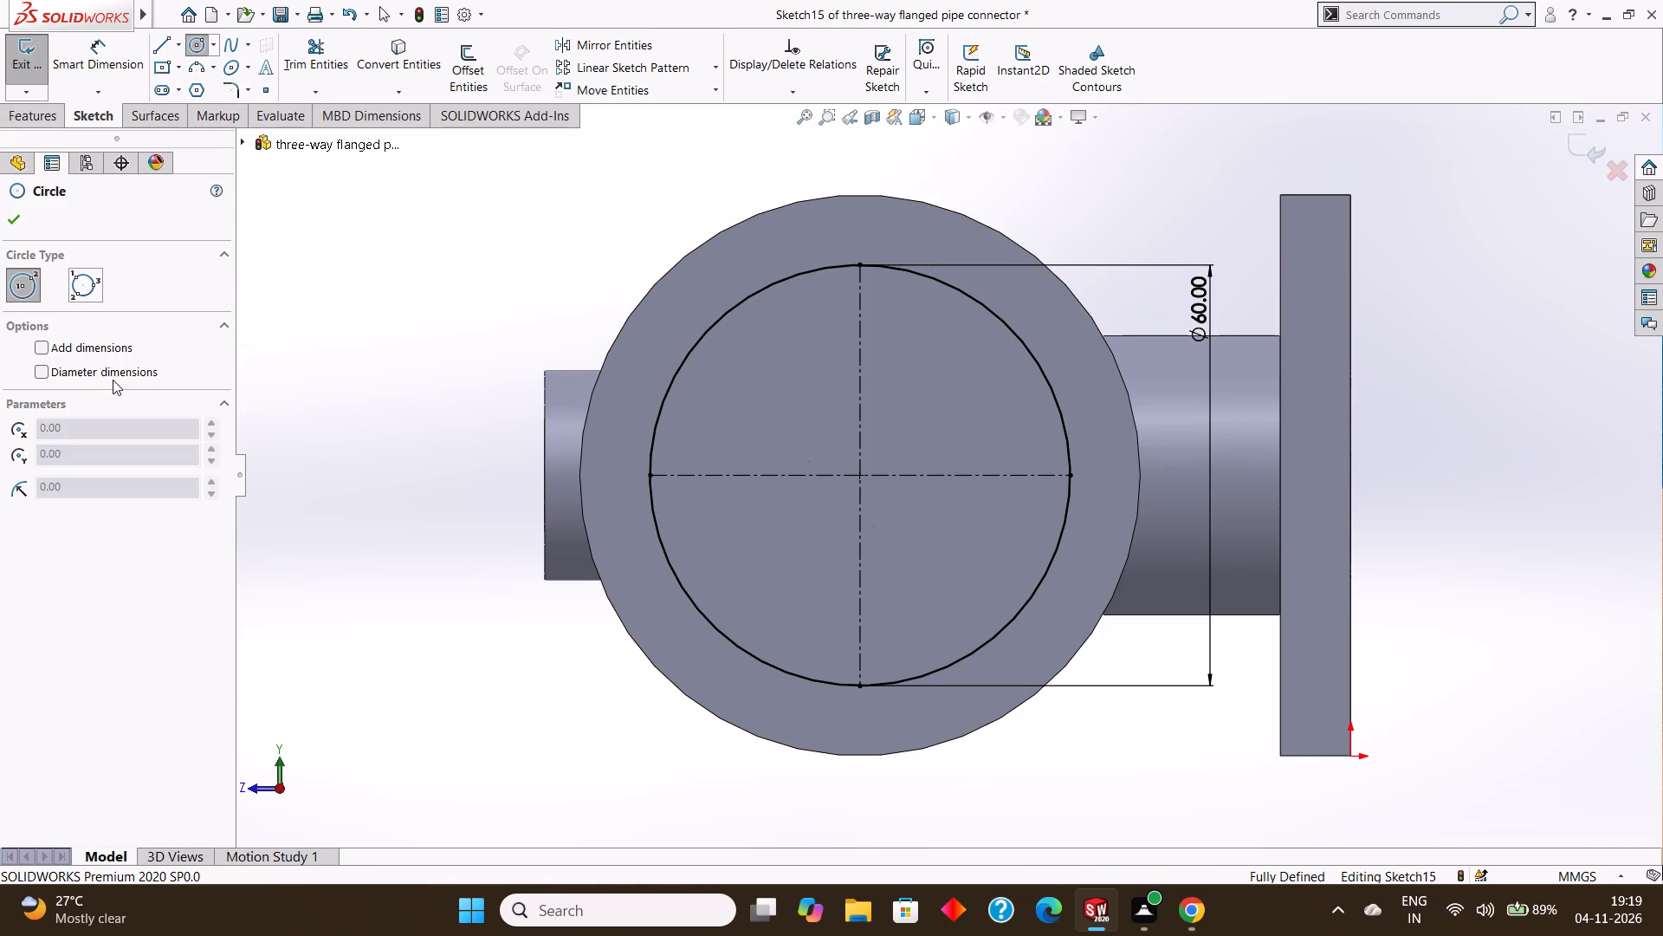
{"action": "left_click_drag", "start_coordinate": [647, 472], "coordinate": [670, 486]}
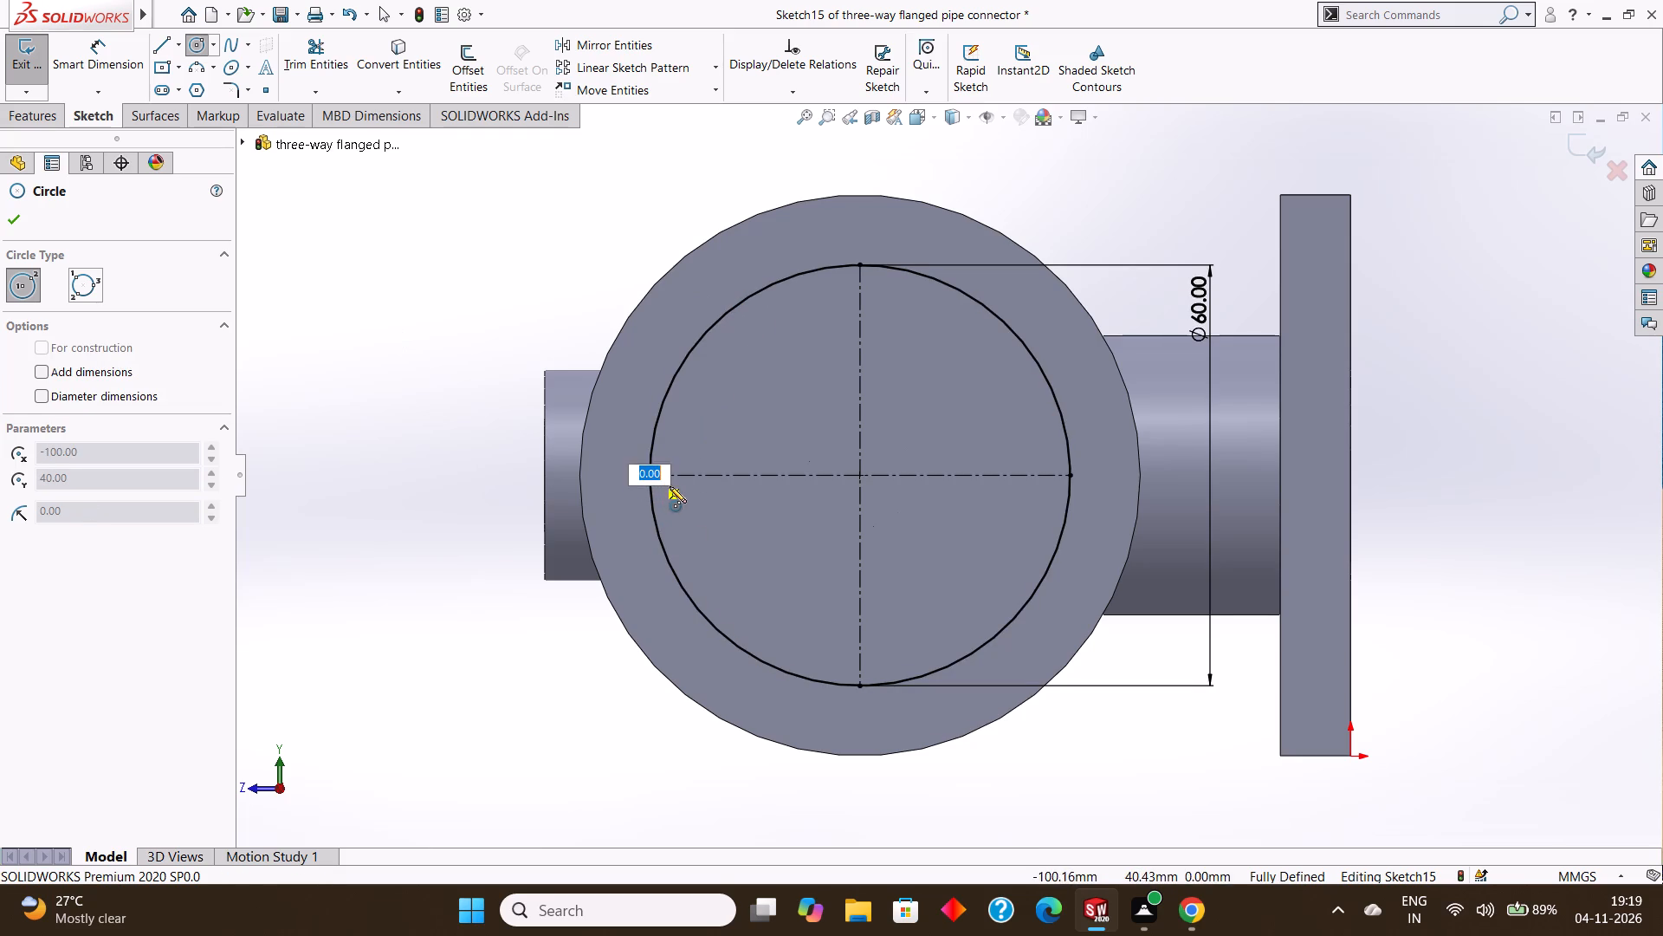
{"action": "left_click_drag", "start_coordinate": [670, 486], "coordinate": [685, 487]}
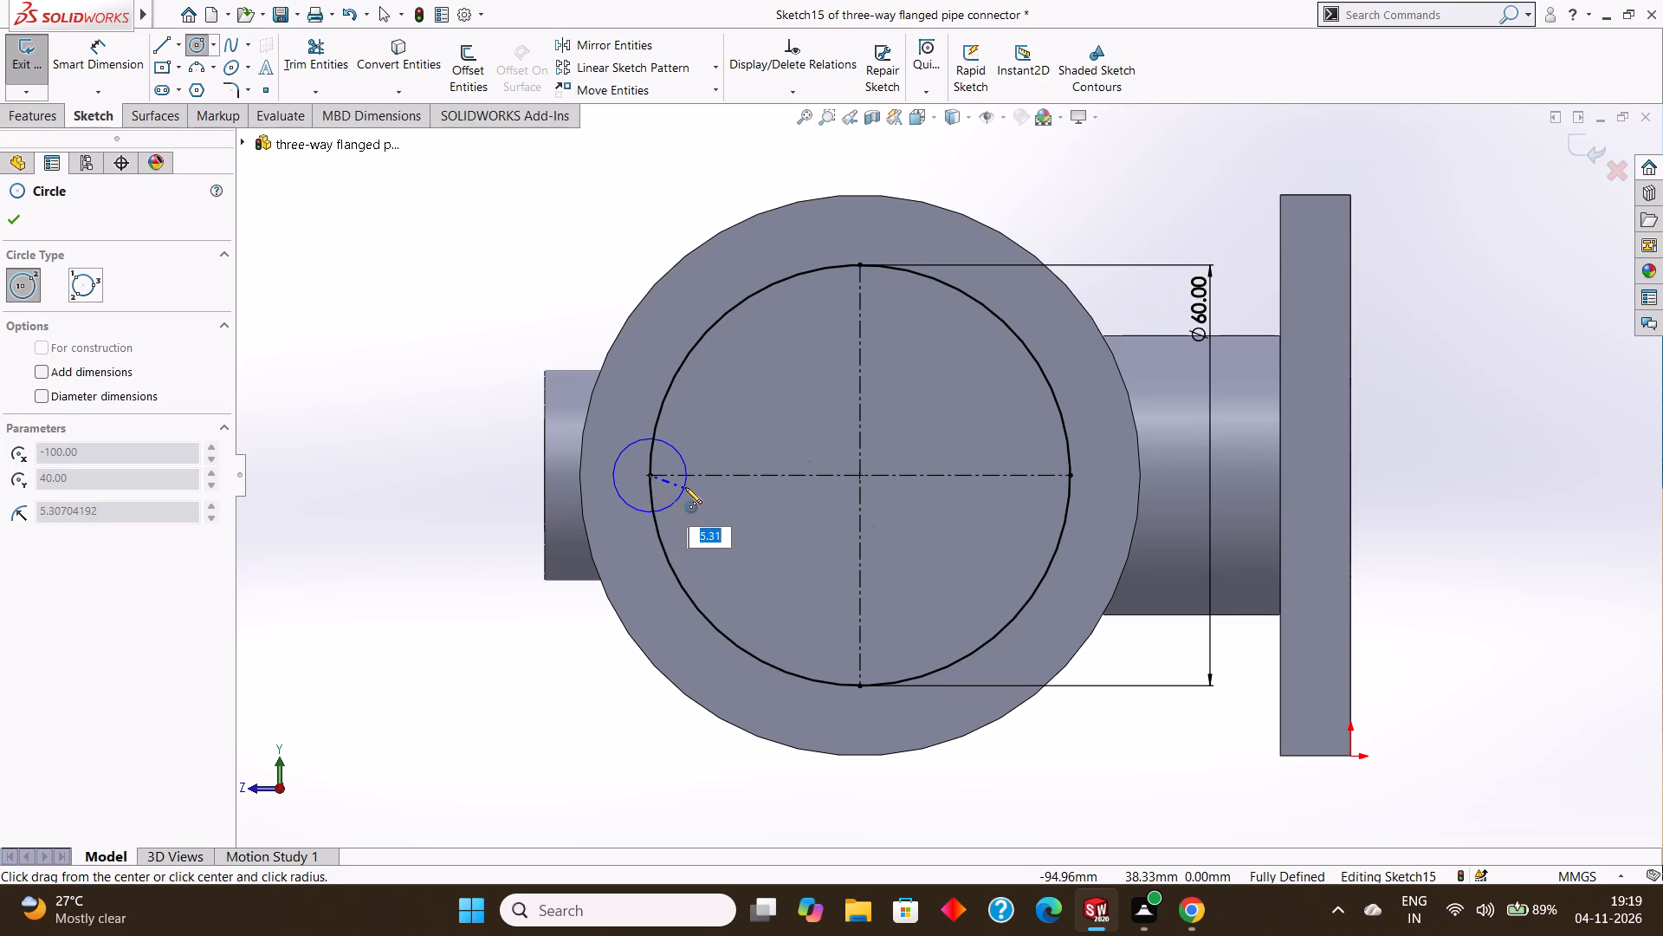
{"action": "left_click_drag", "start_coordinate": [685, 487], "coordinate": [688, 486]}
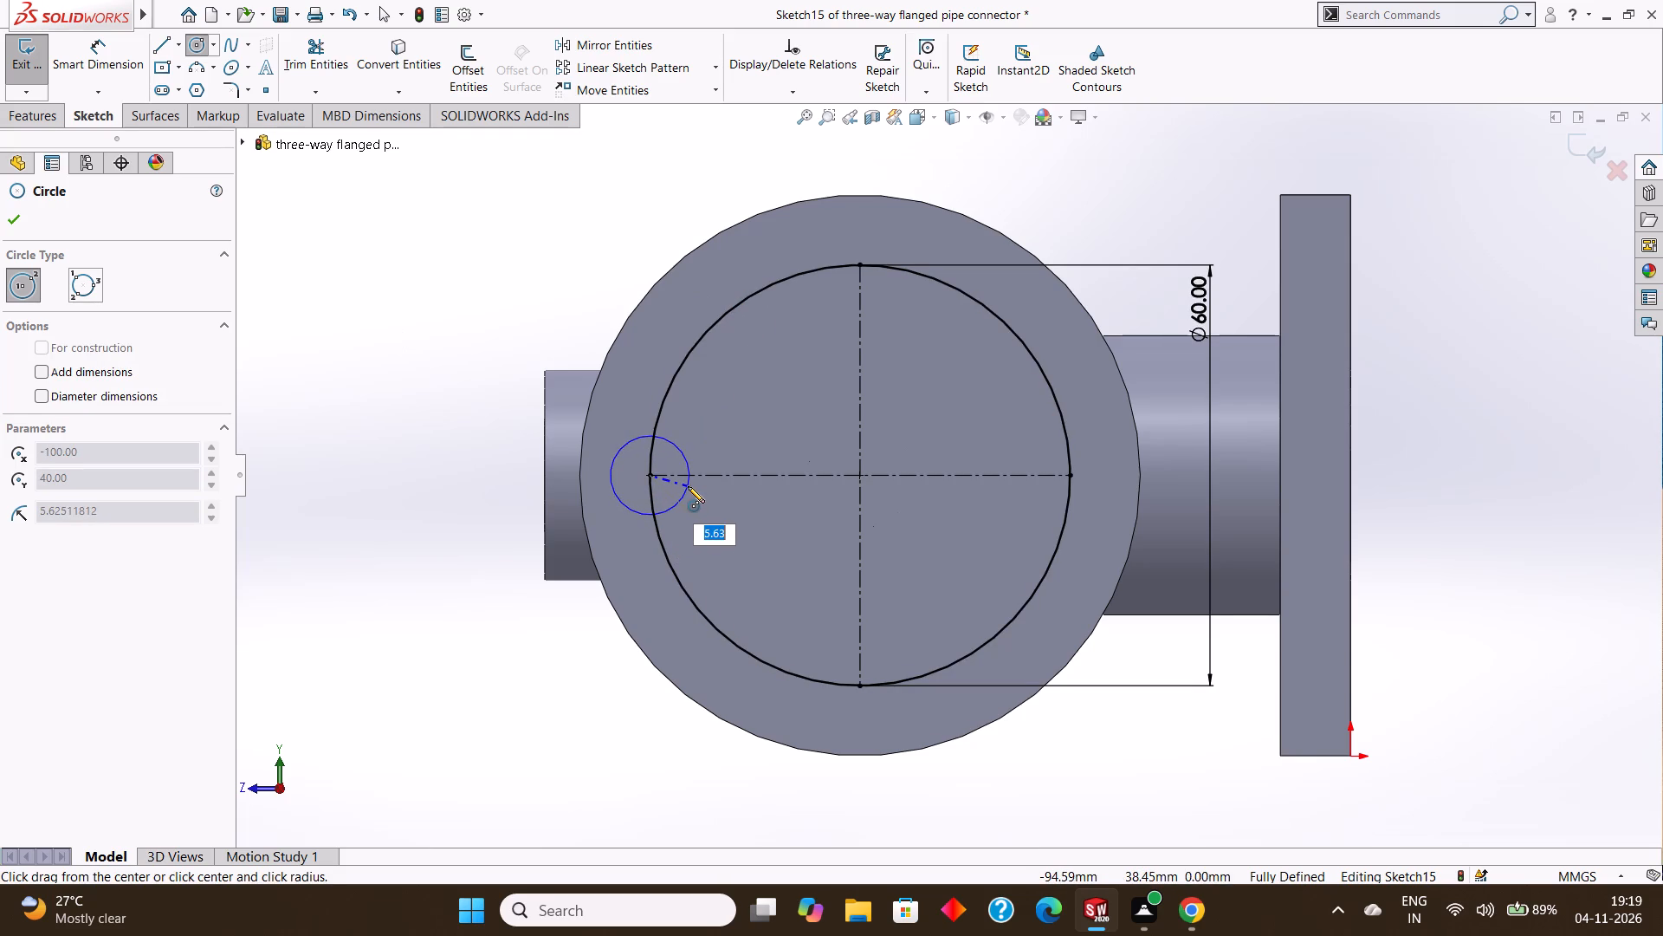
{"action": "left_click_drag", "start_coordinate": [688, 486], "coordinate": [696, 474]}
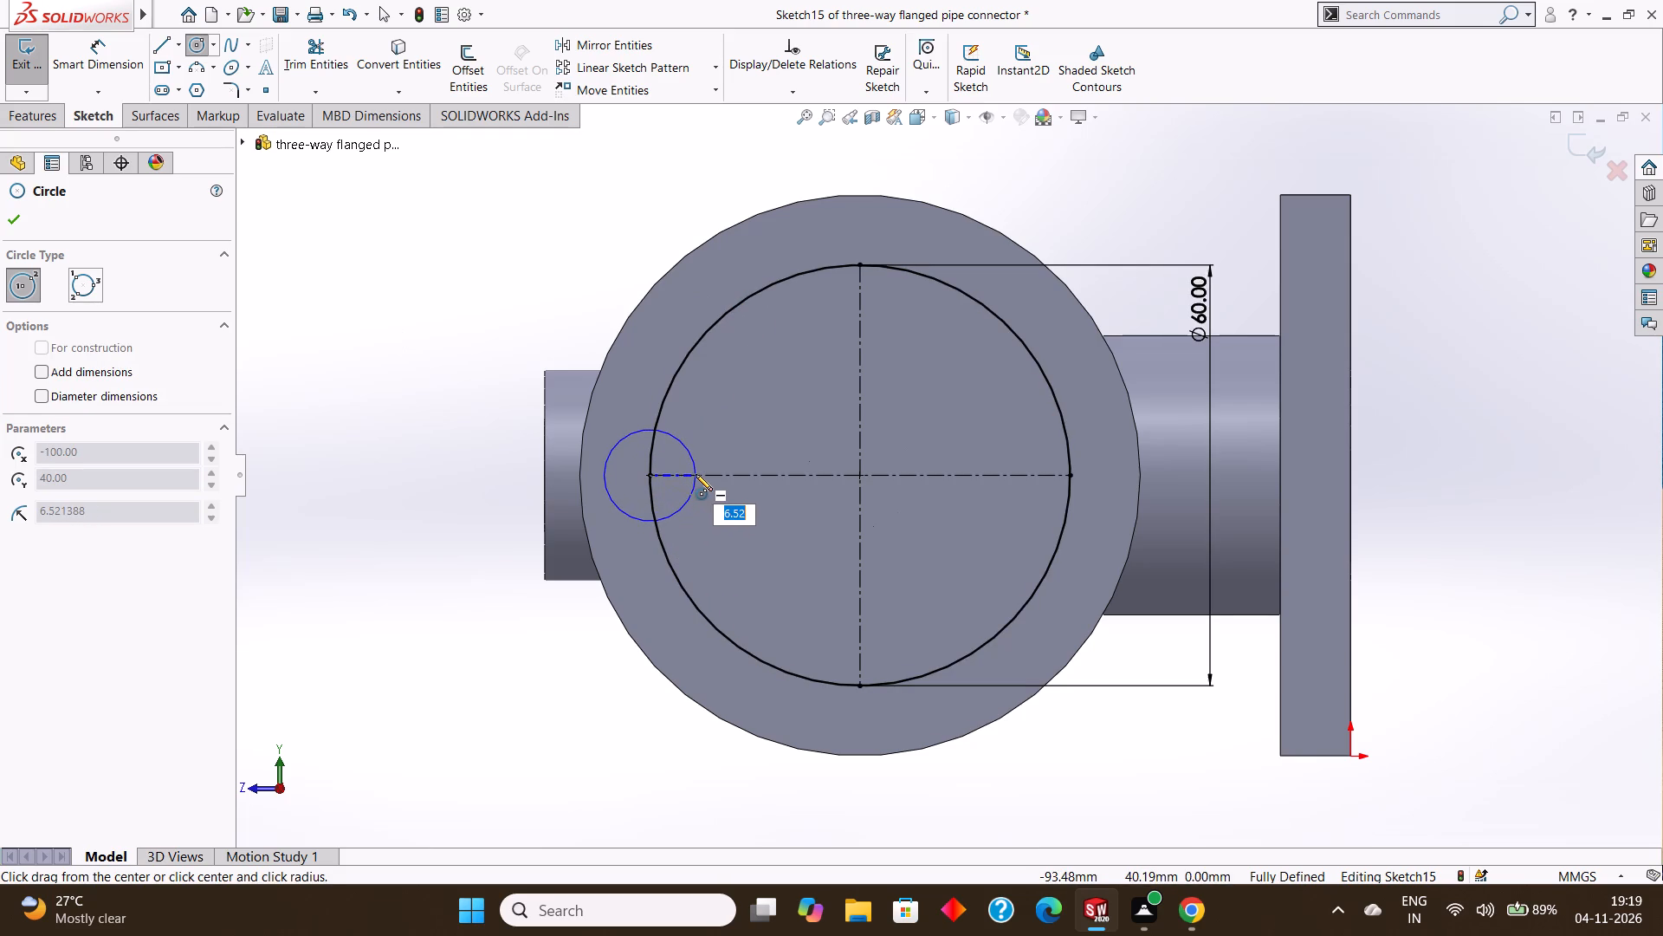
{"action": "left_click_drag", "start_coordinate": [696, 474], "coordinate": [689, 463]}
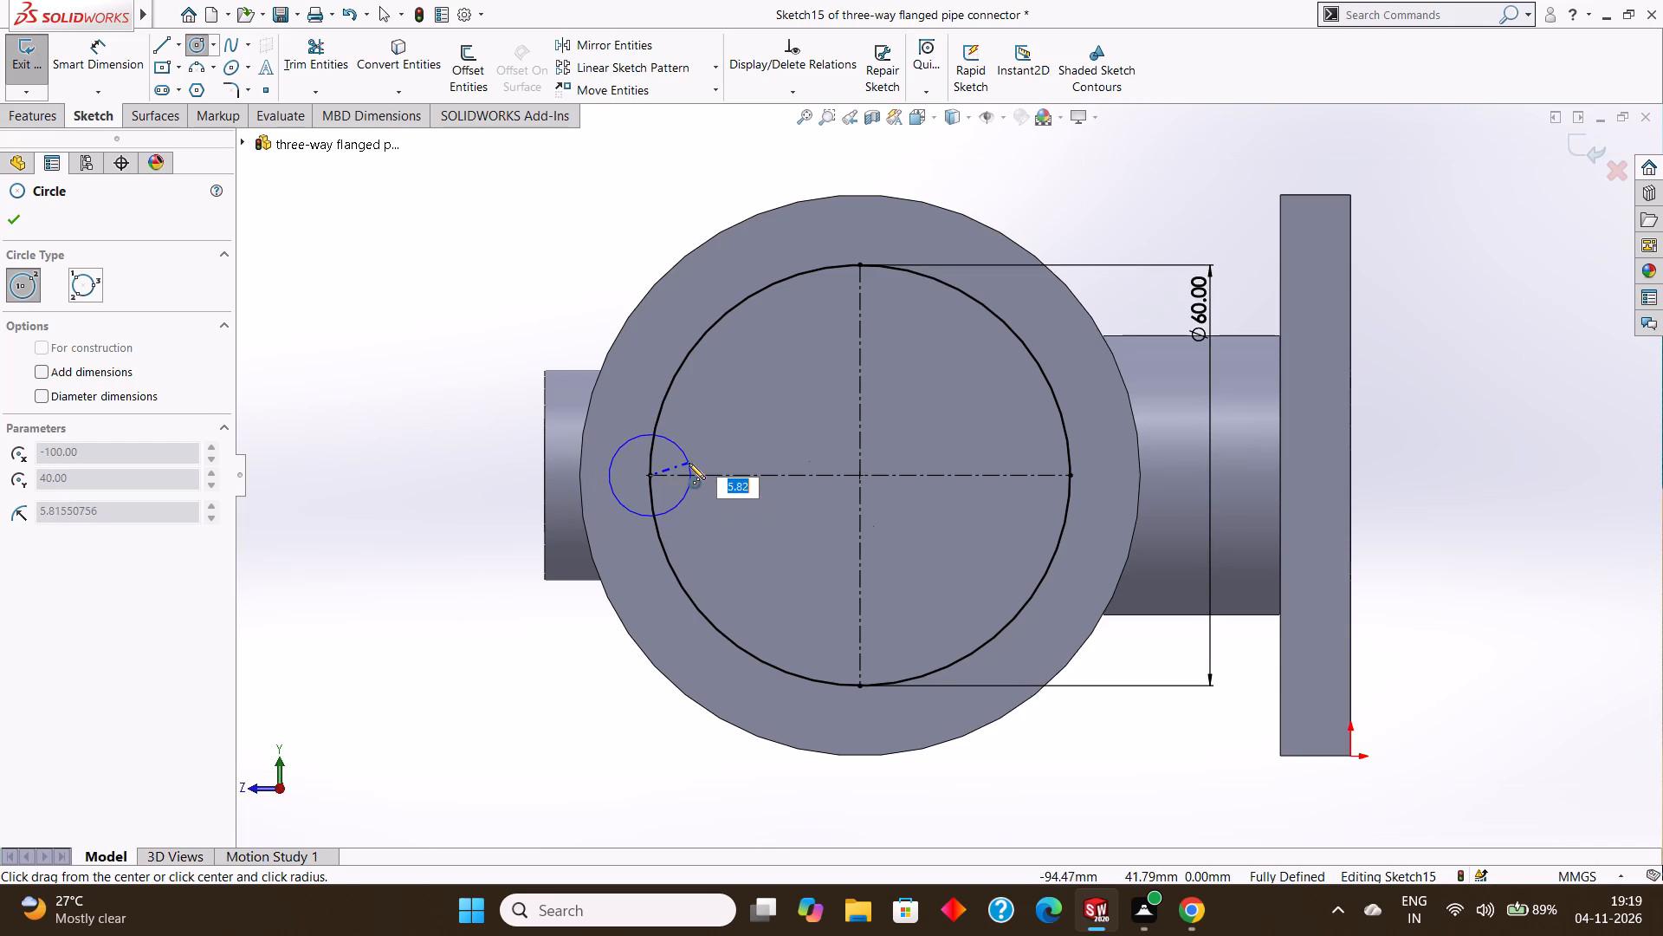
{"action": "left_click_drag", "start_coordinate": [689, 463], "coordinate": [698, 472]}
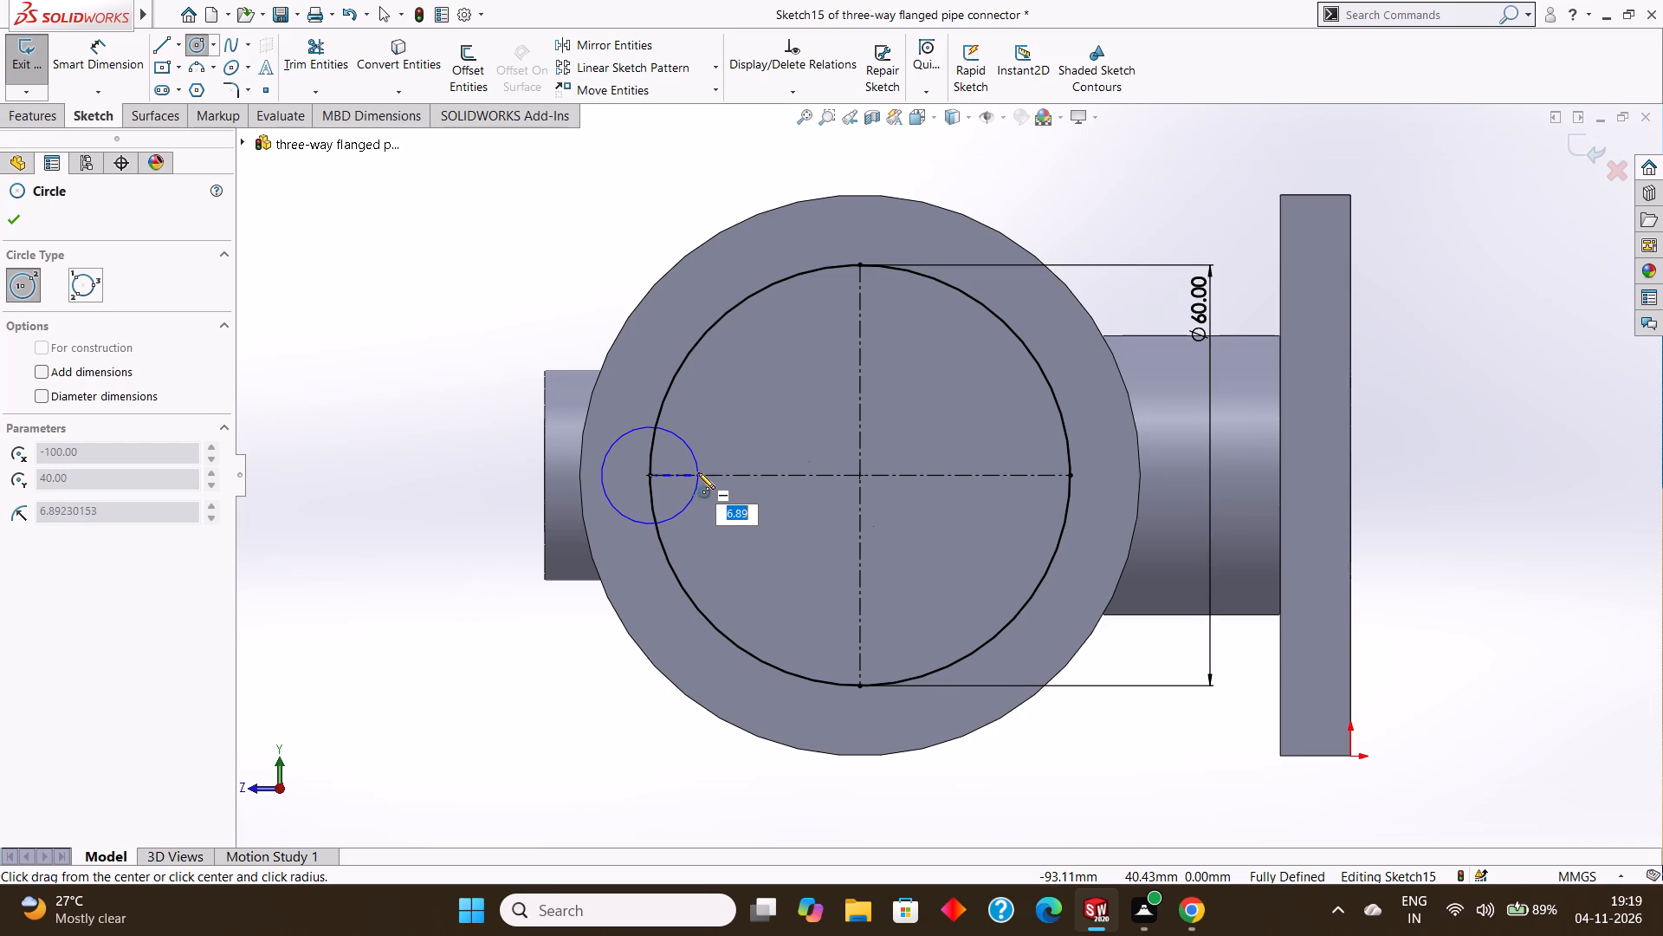
{"action": "left_click_drag", "start_coordinate": [698, 472], "coordinate": [702, 471]}
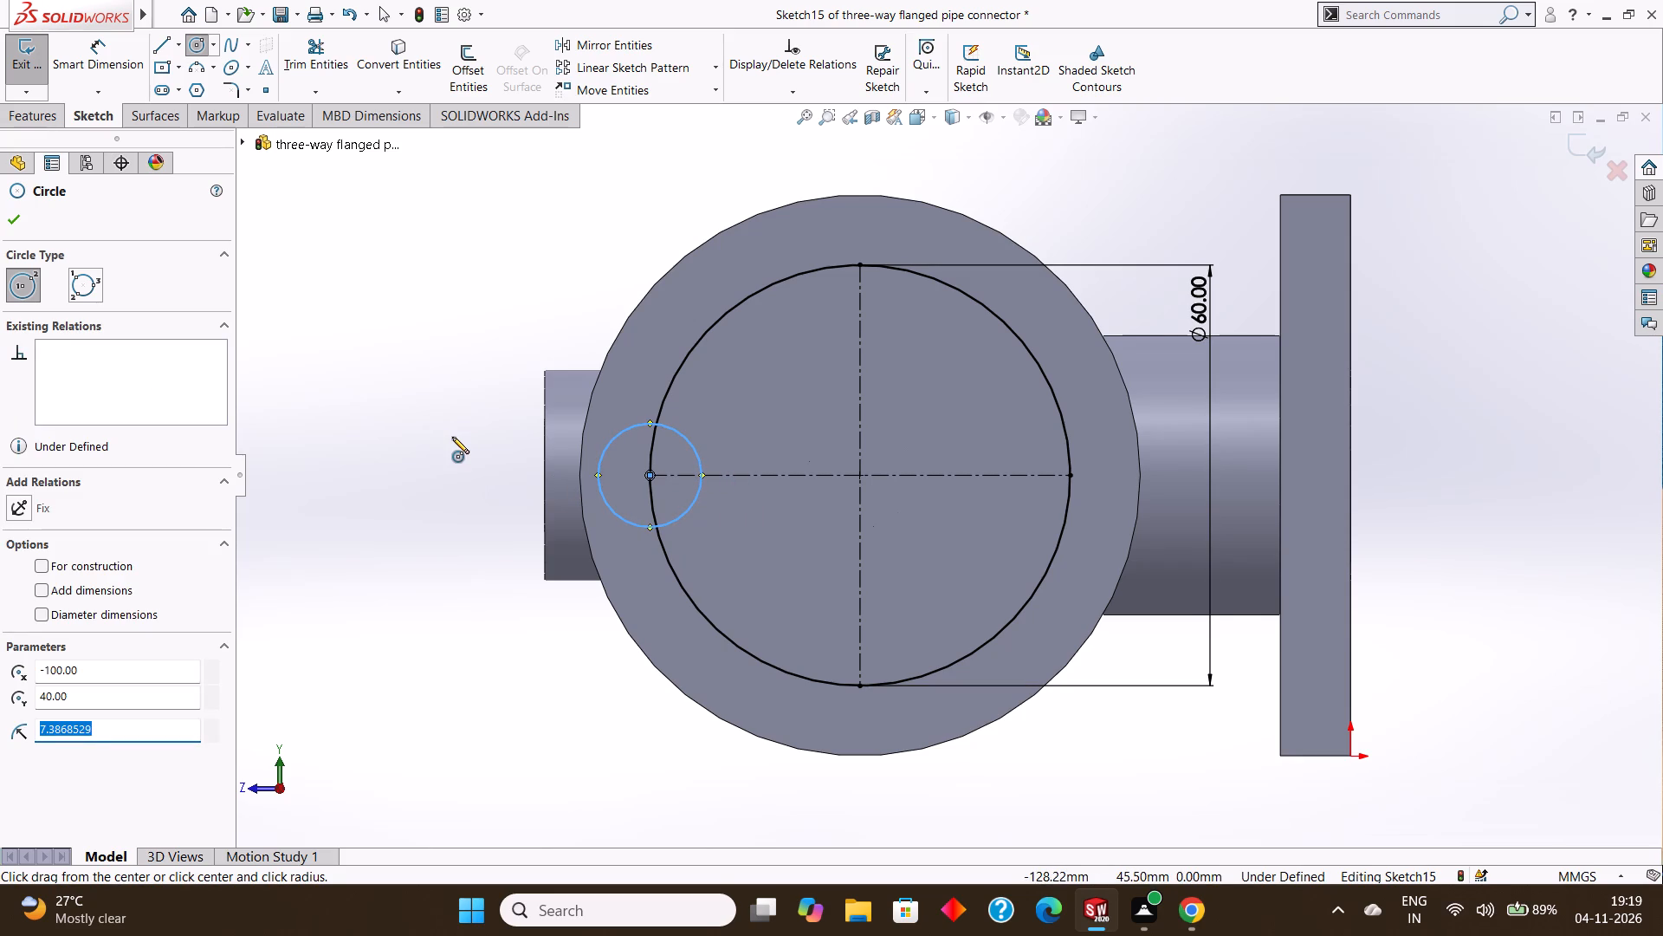
{"action": "key", "text": "BackSpace"}
{"action": "key", "text": "1"}
{"action": "key", "text": "0"}
{"action": "key", "text": "Return"}
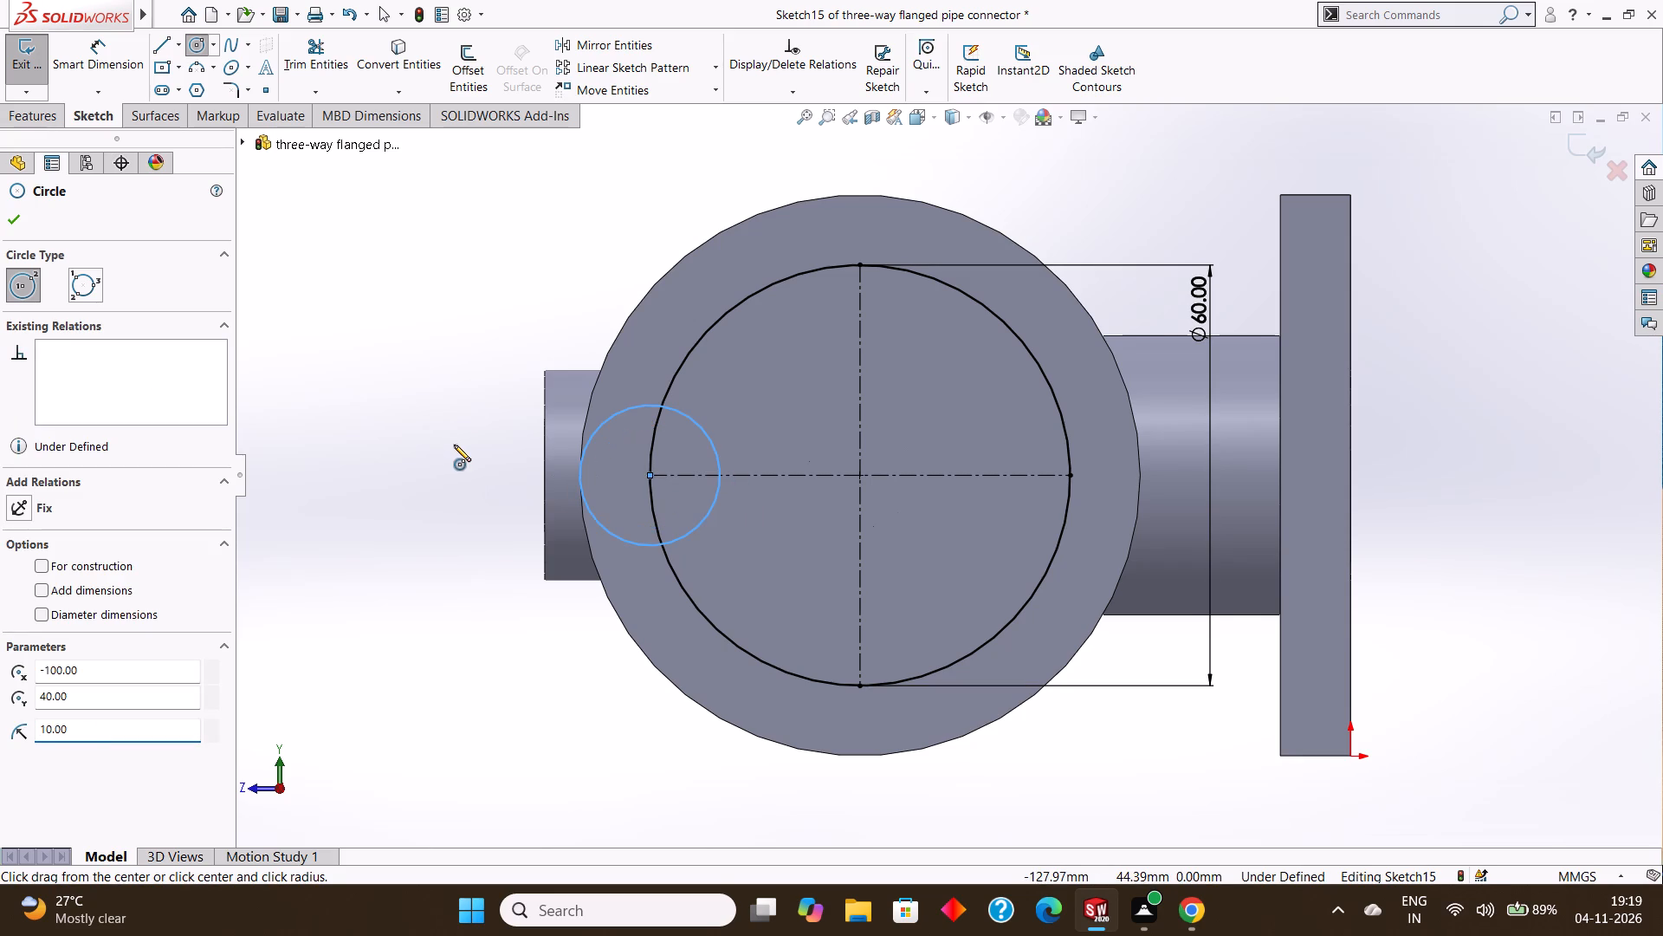
{"action": "key", "text": "Escape"}
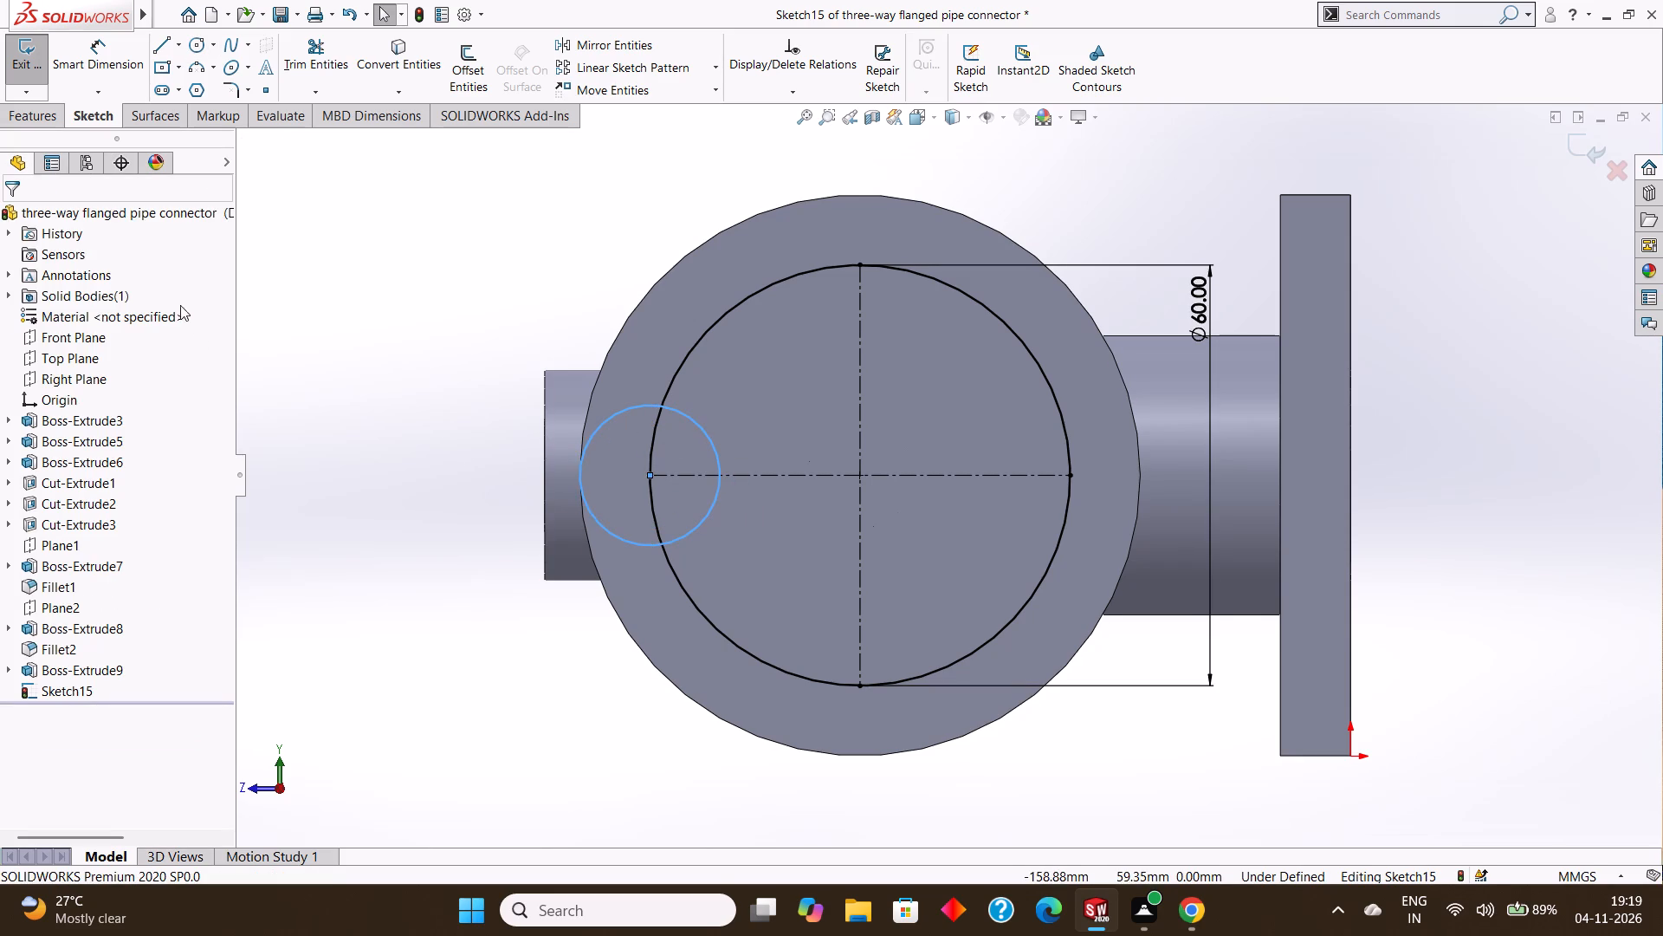
Sketch a circle of about 7.24 mm radius centred on the top end of the vertical centerline.
{"action": "left_click", "coordinate": [197, 41]}
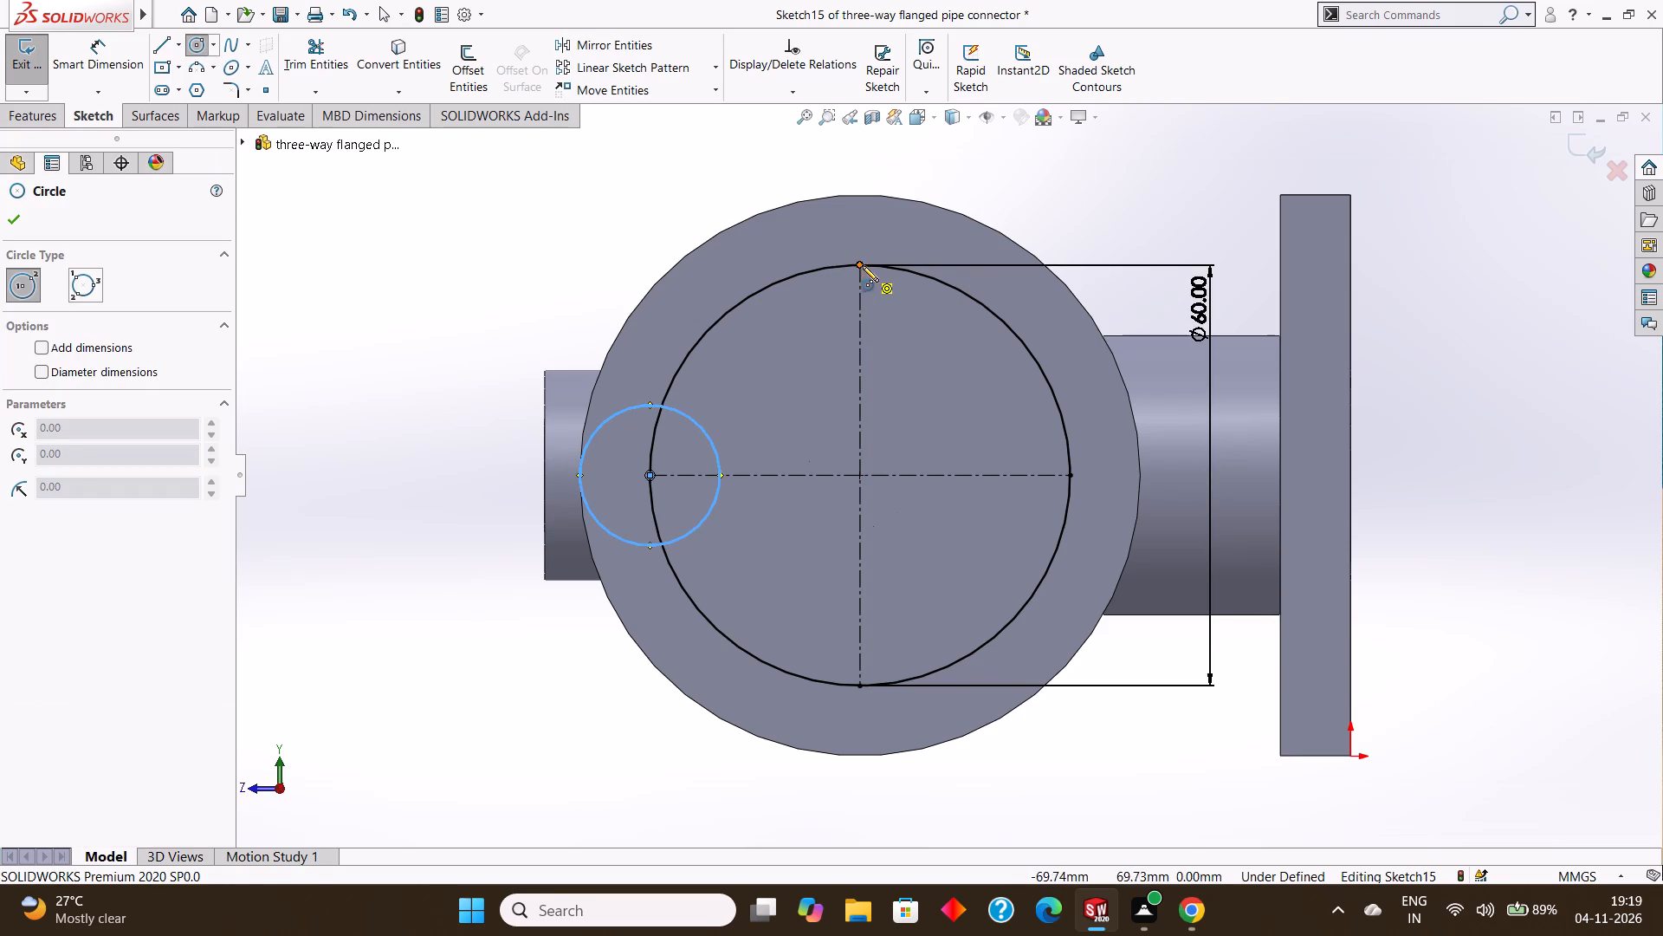
{"action": "left_click_drag", "start_coordinate": [859, 266], "coordinate": [891, 305]}
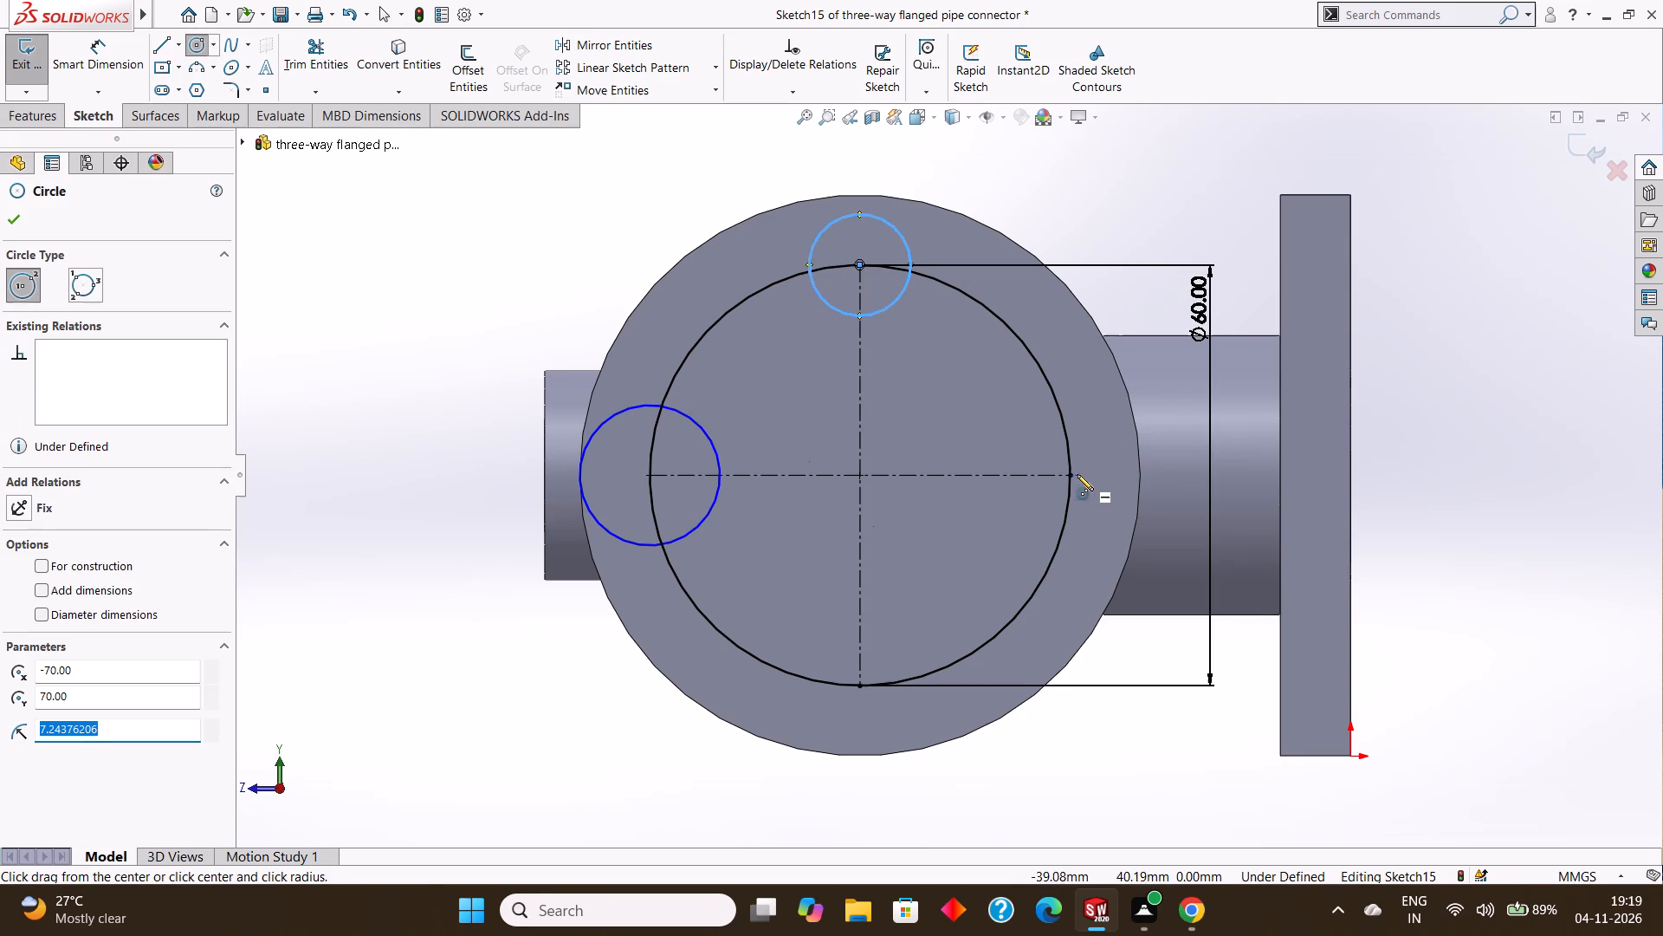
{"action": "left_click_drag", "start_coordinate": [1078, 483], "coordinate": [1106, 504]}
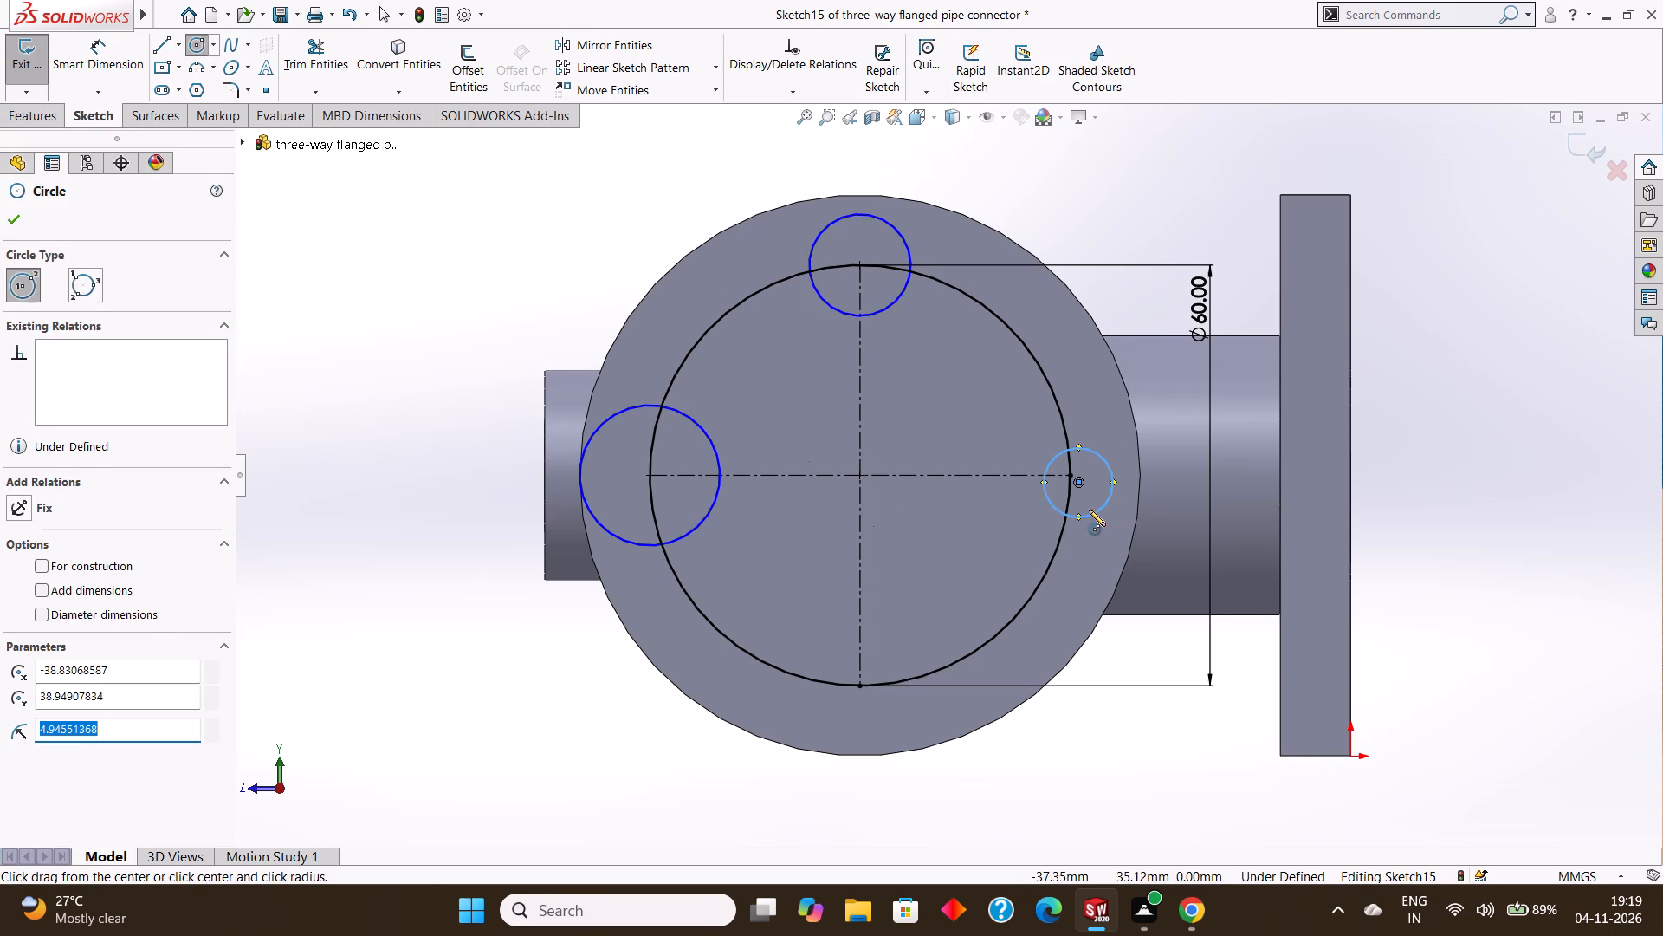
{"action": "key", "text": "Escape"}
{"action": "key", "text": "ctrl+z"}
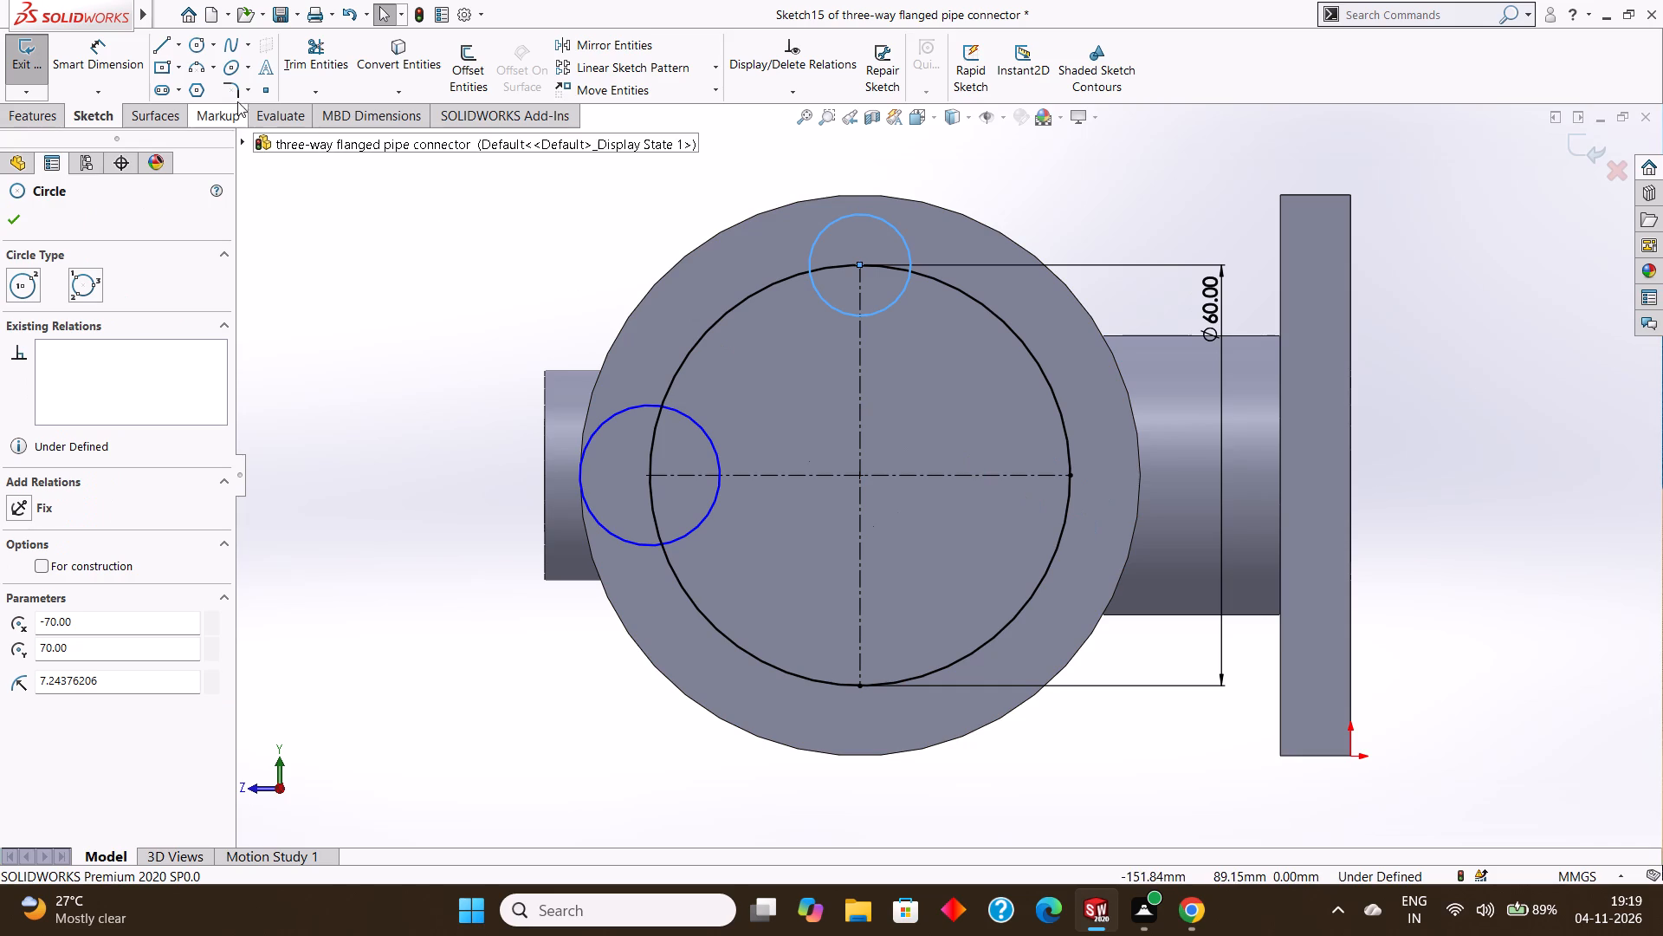
Sketch circles of about 4.54 mm radius at the horizontal centerline's right end and about 6.73 mm at the vertical centerline's bottom end.
{"action": "left_click", "coordinate": [210, 47]}
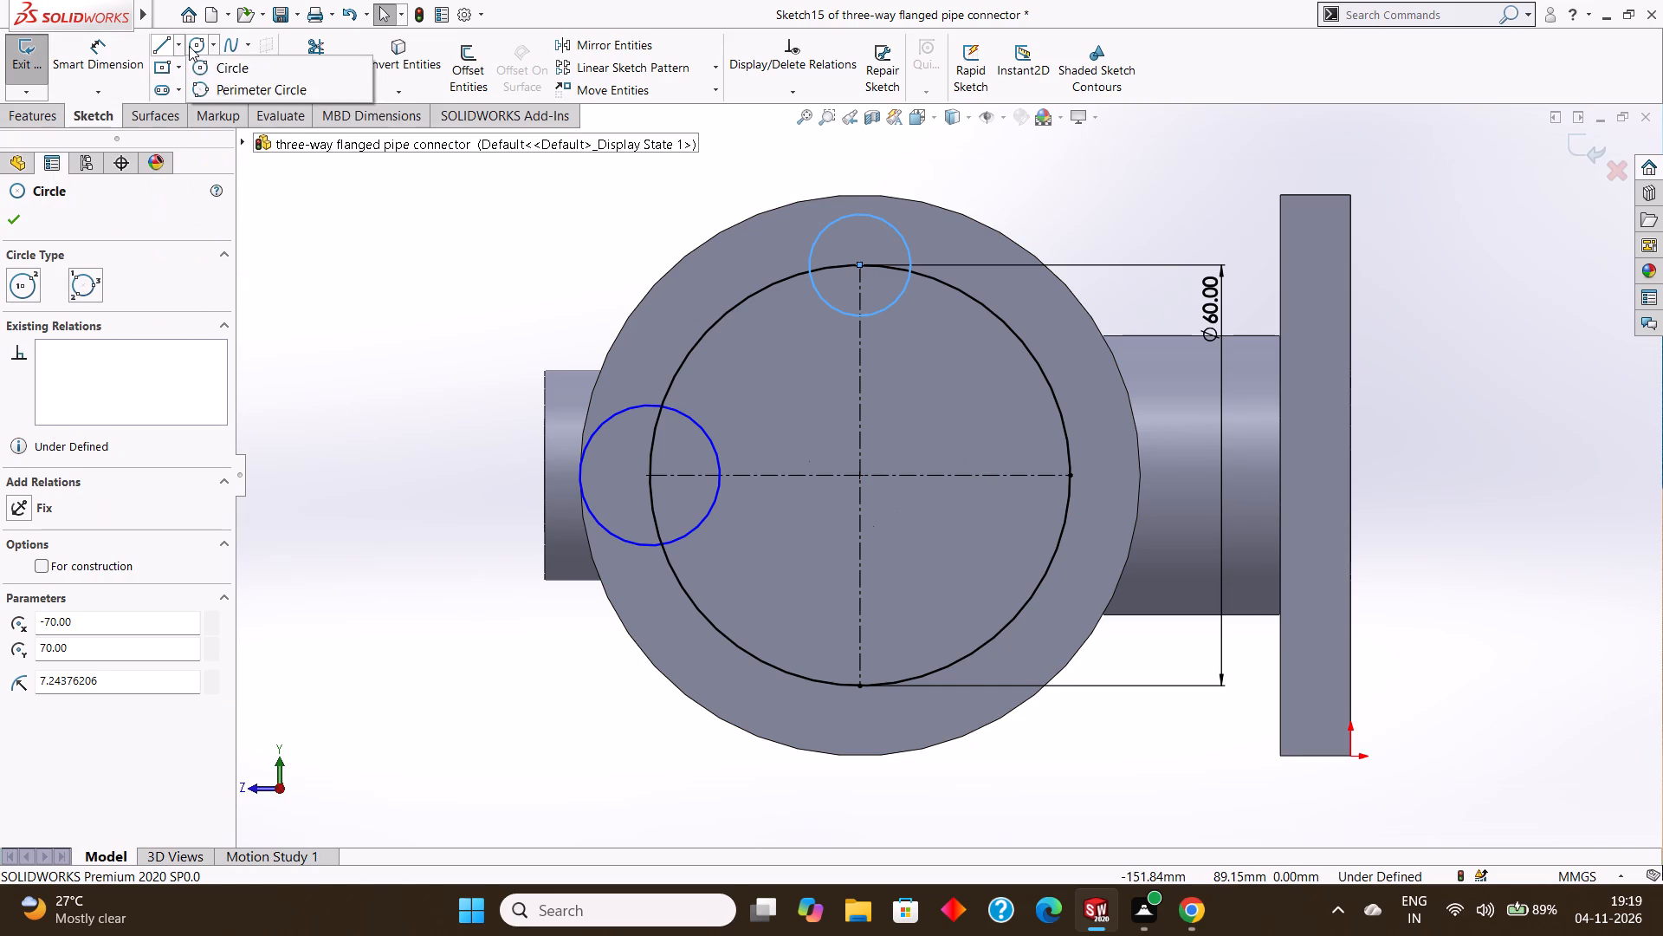
{"action": "left_click", "coordinate": [189, 46]}
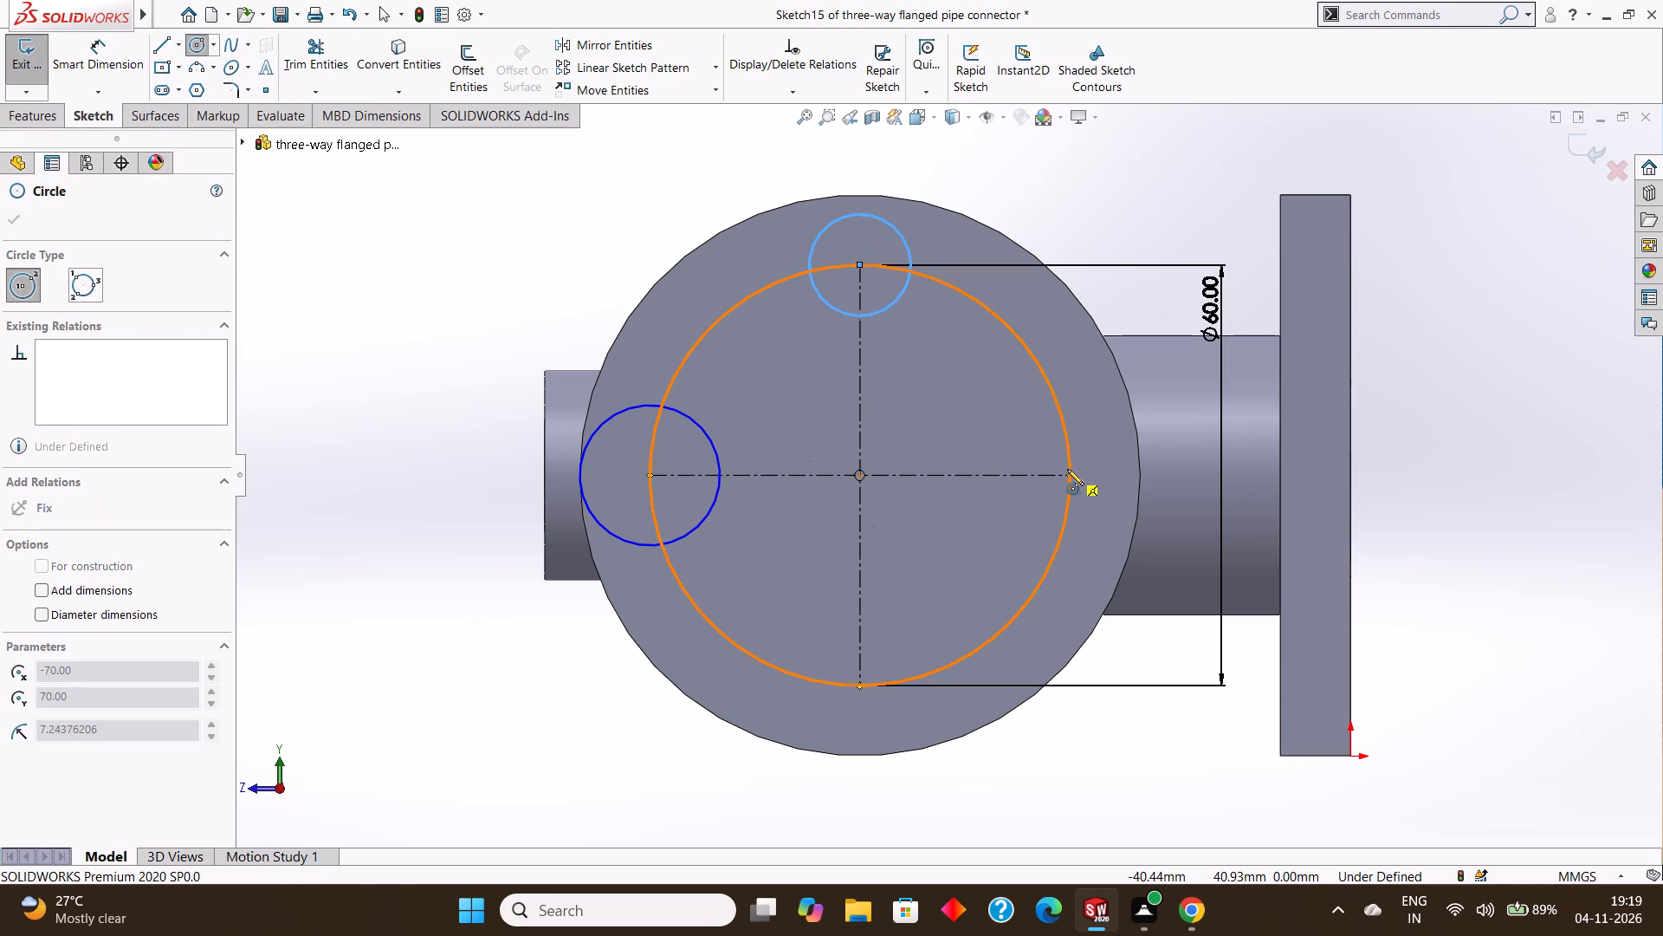
{"action": "left_click_drag", "start_coordinate": [1066, 475], "coordinate": [1097, 493]}
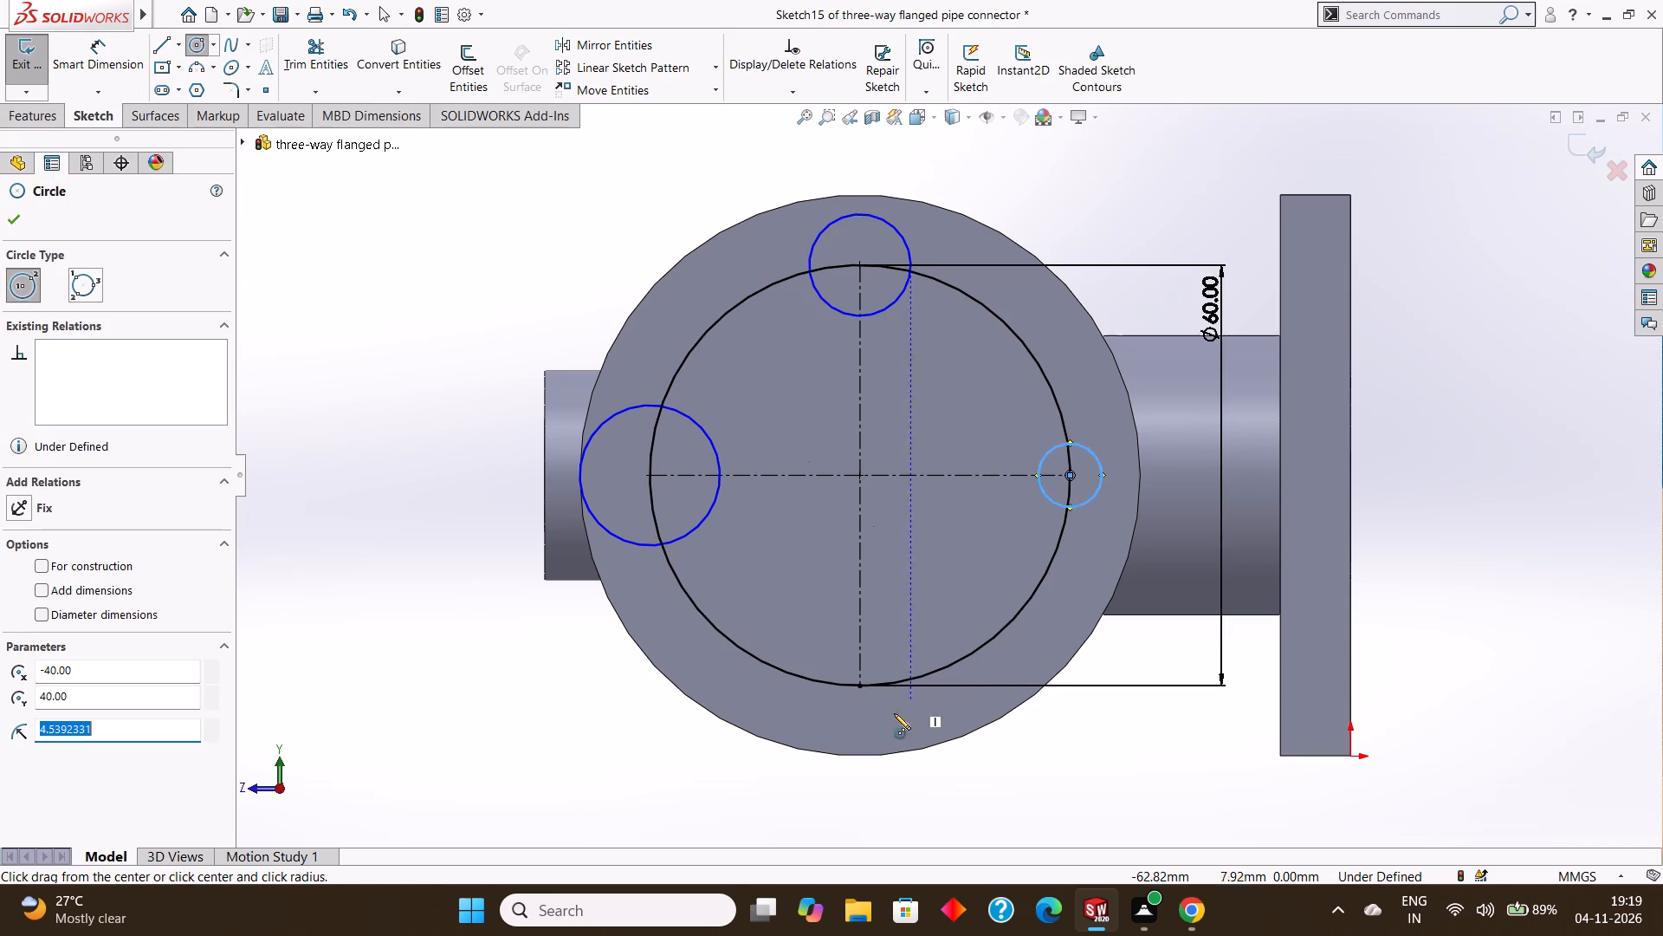
{"action": "left_click_drag", "start_coordinate": [857, 682], "coordinate": [898, 713]}
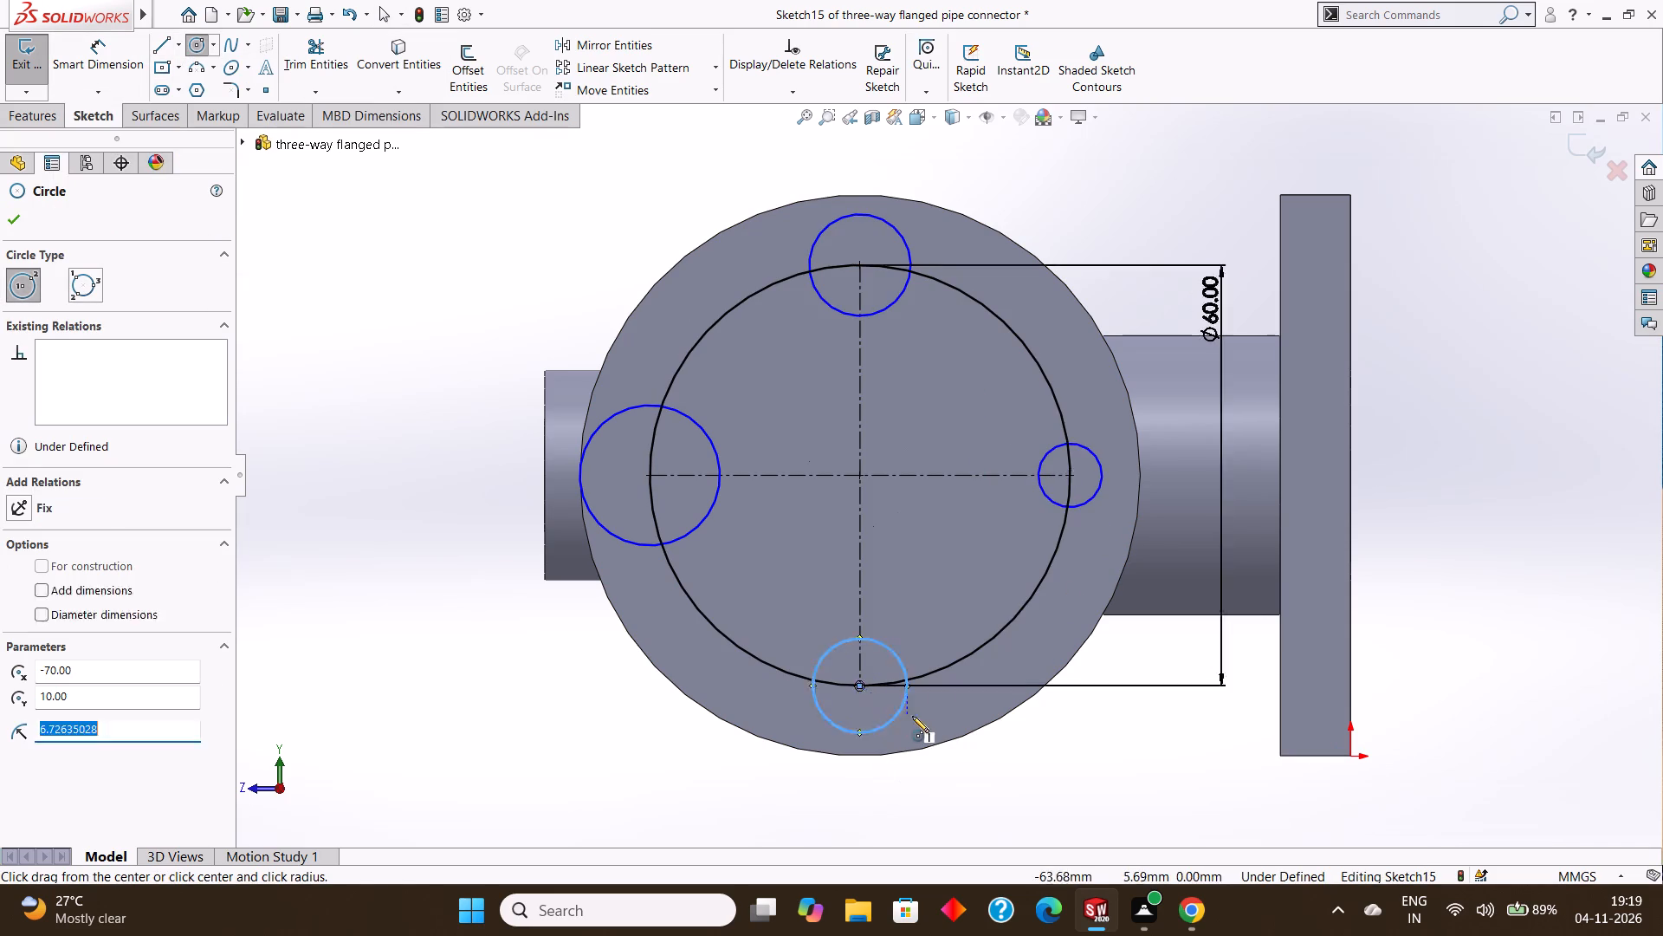
{"action": "left_click", "coordinate": [11, 220]}
Dimension the circle at the horizontal centerline's left end to a 10 mm diameter.
{"action": "left_click_drag", "start_coordinate": [106, 50], "coordinate": [106, 45]}
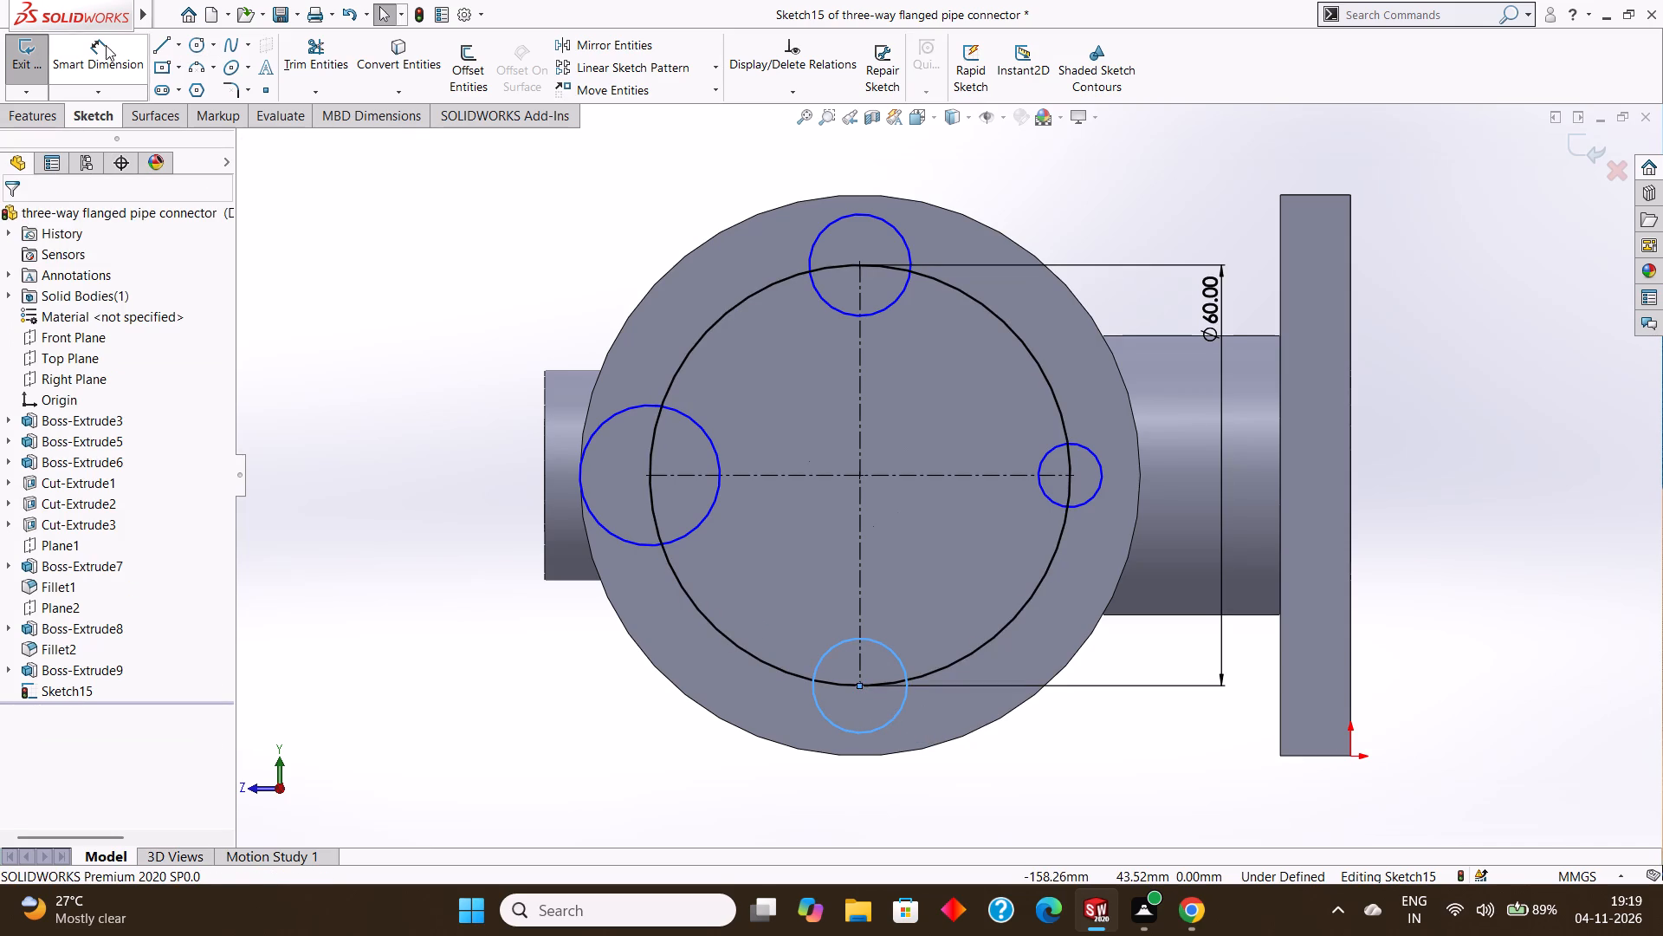
{"action": "left_click_drag", "start_coordinate": [106, 45], "coordinate": [107, 42]}
{"action": "left_click", "coordinate": [645, 395]}
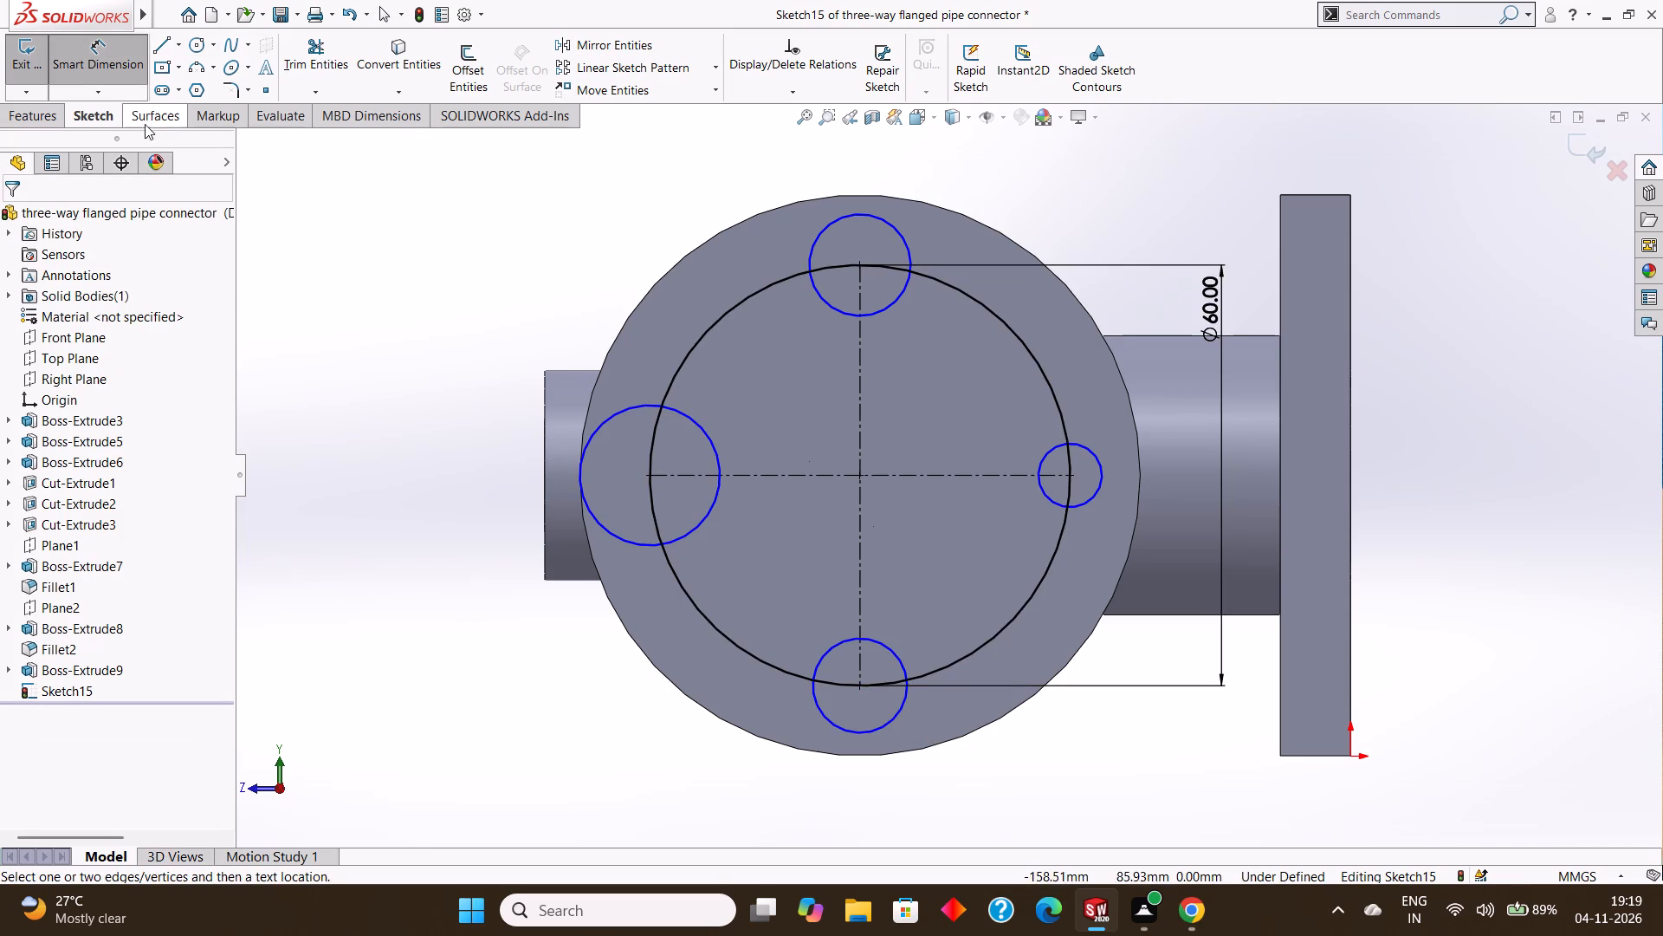
{"action": "left_click", "coordinate": [643, 405]}
{"action": "left_click", "coordinate": [661, 341]}
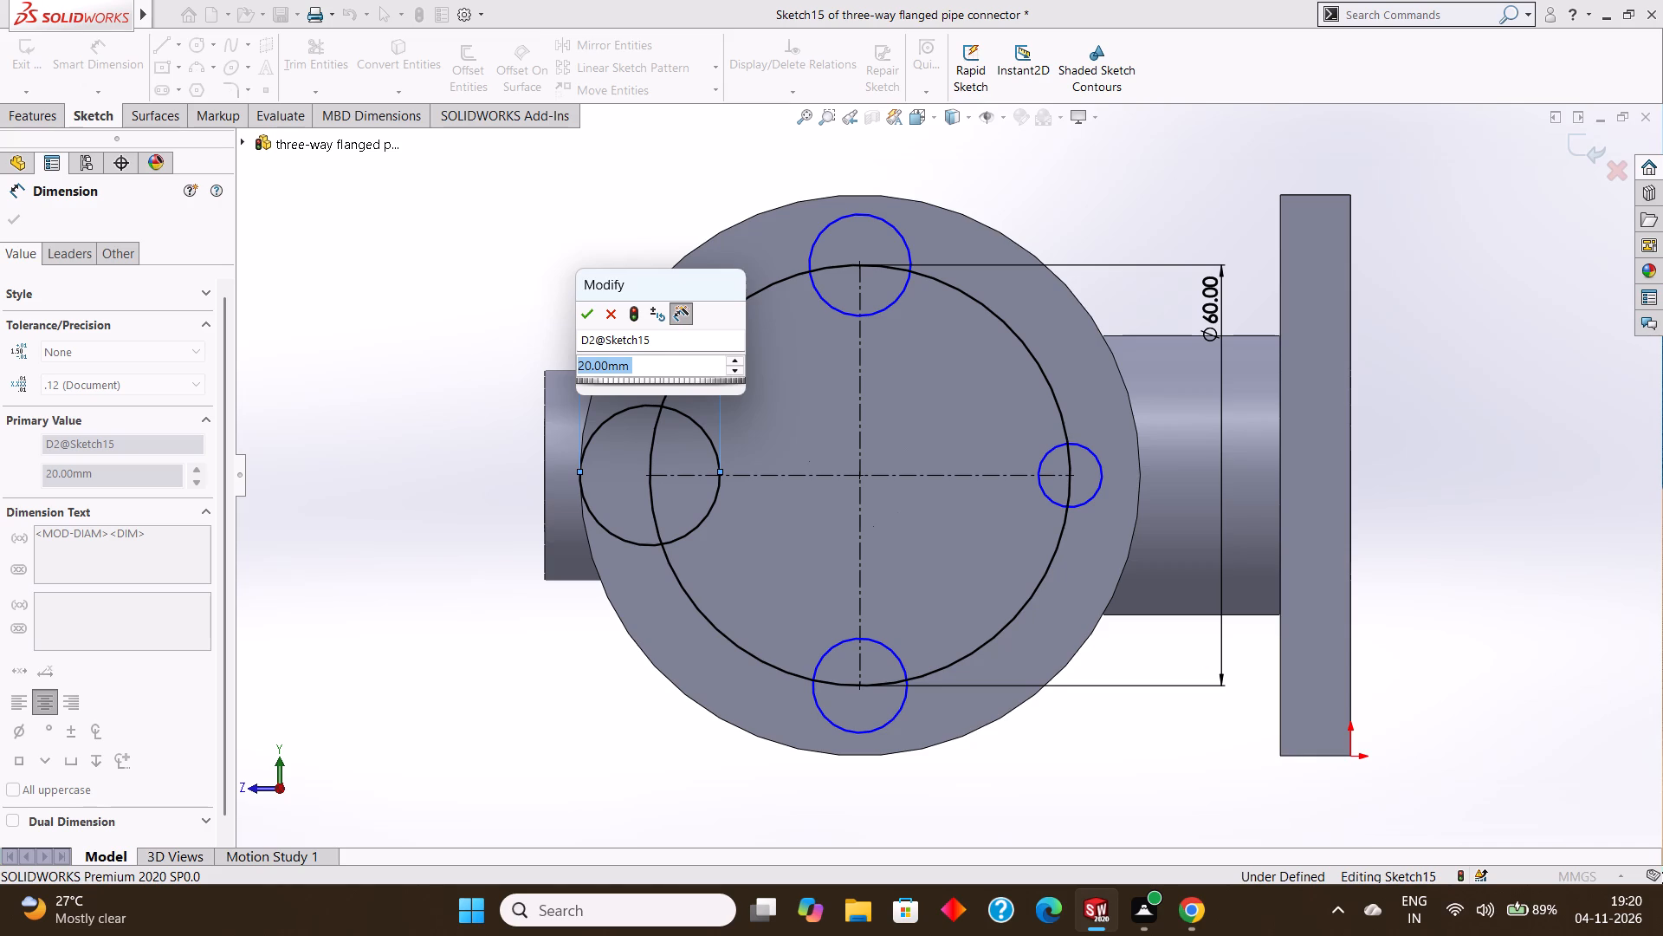
{"action": "key", "text": "BackSpace"}
{"action": "type", "text": "10"}
{"action": "key", "text": "Return"}
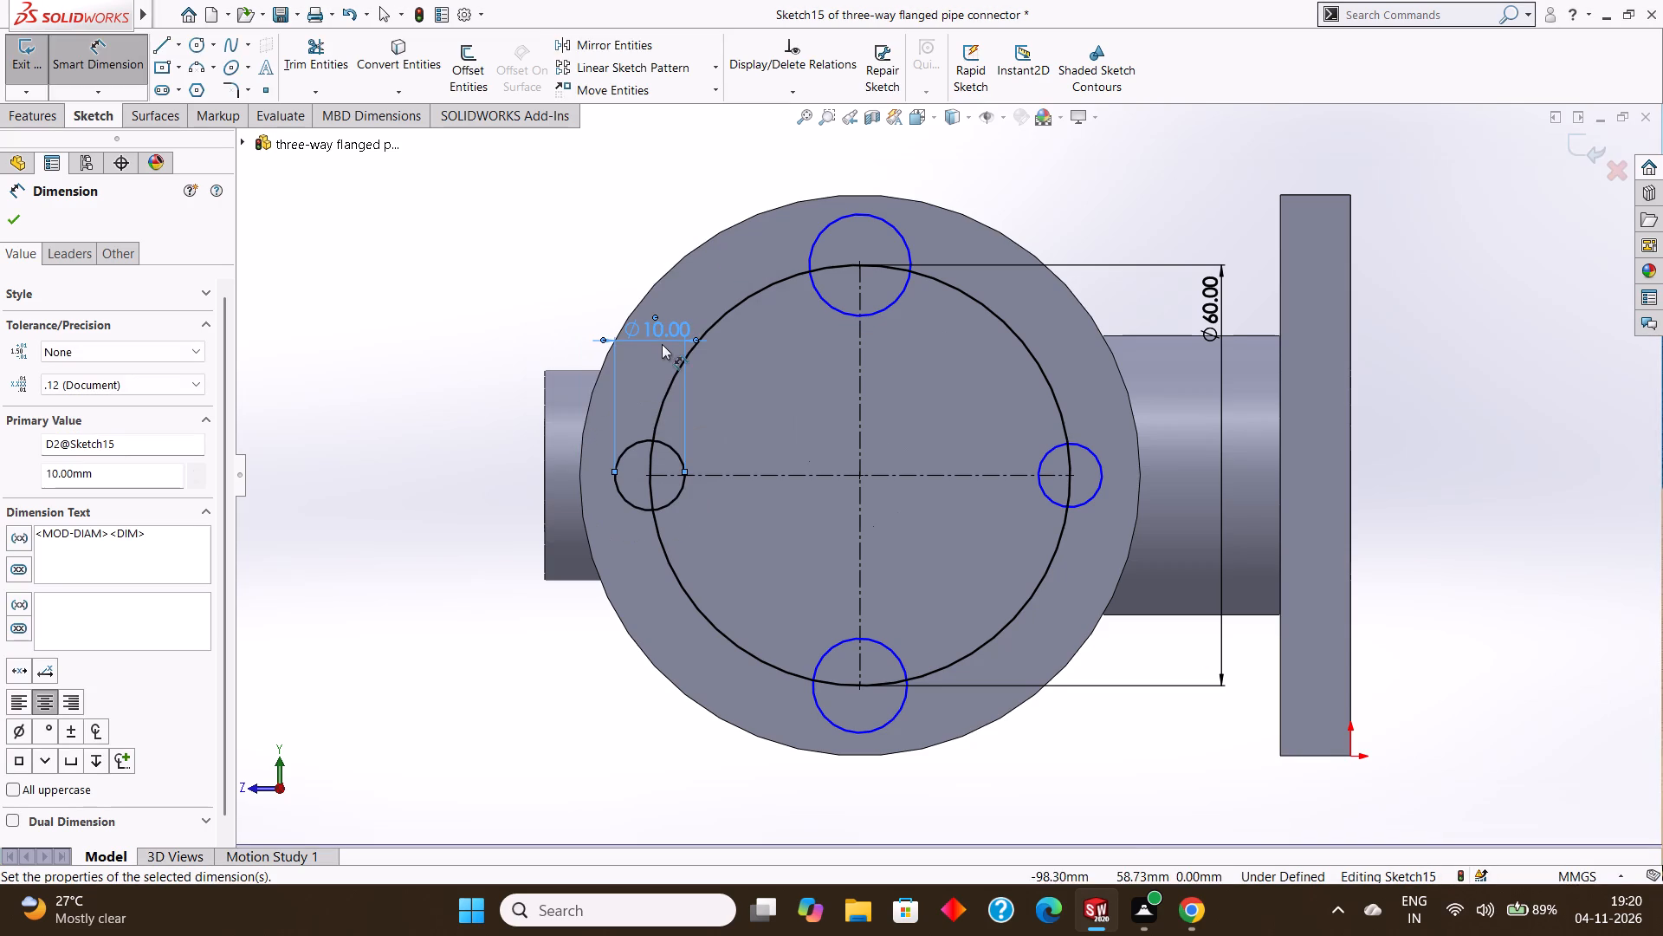
Dimension the circle at the vertical centerline's top end to a 10 mm diameter.
{"action": "left_click", "coordinate": [846, 218]}
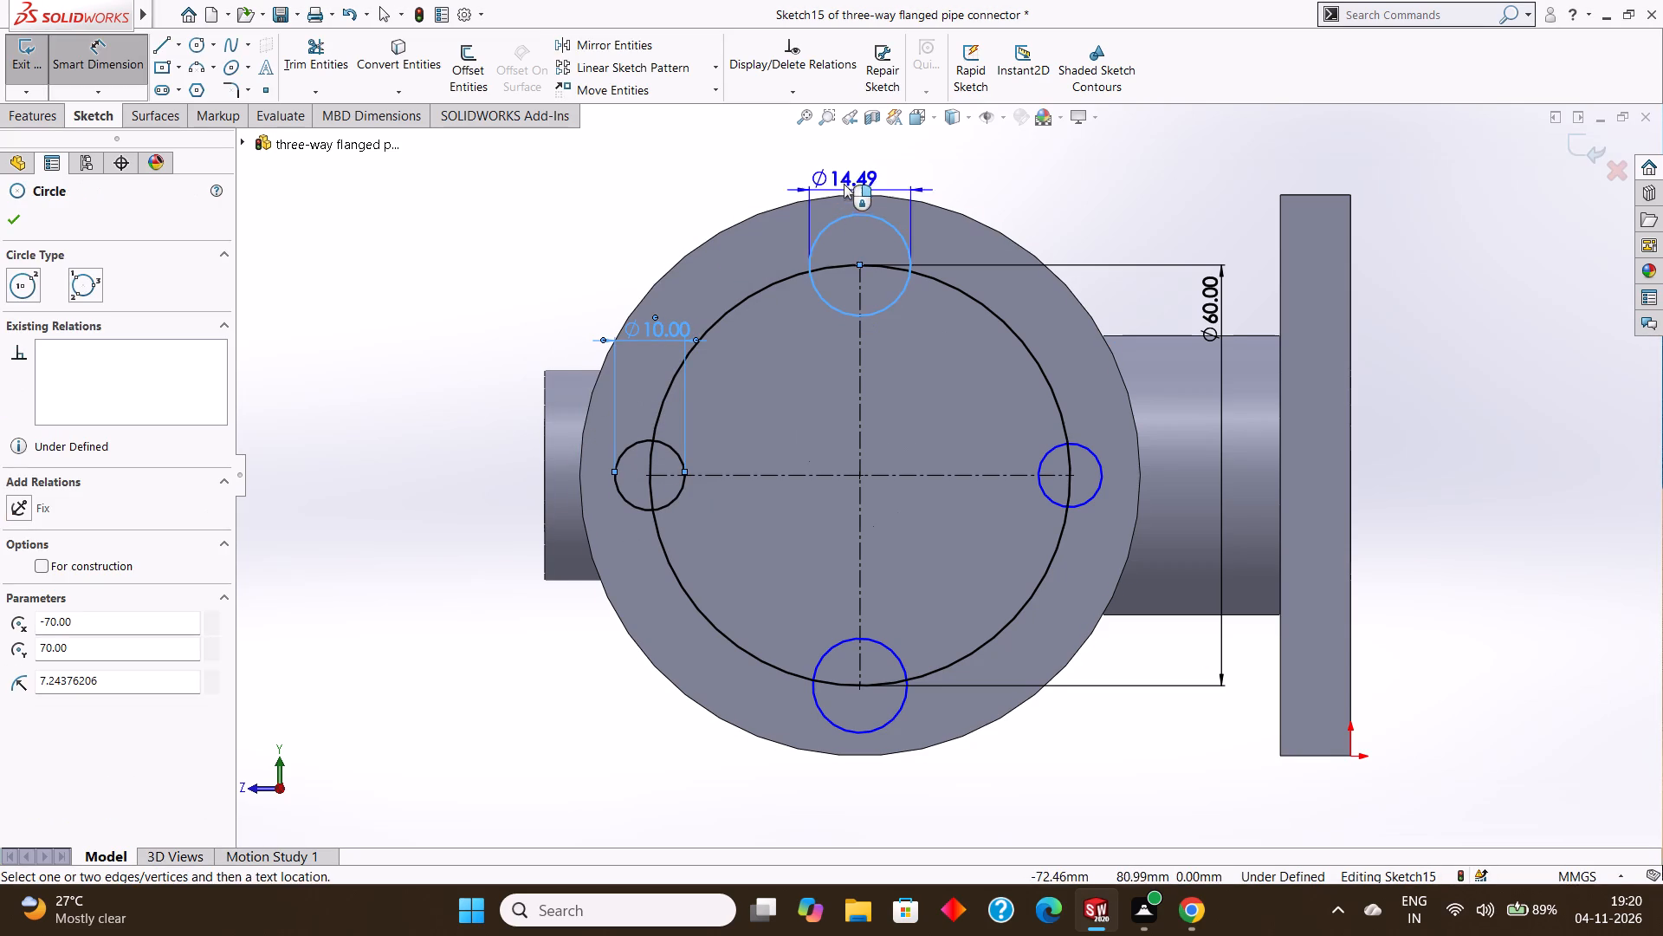
{"action": "left_click", "coordinate": [844, 171]}
{"action": "type", "text": "10"}
{"action": "key", "text": "Return"}
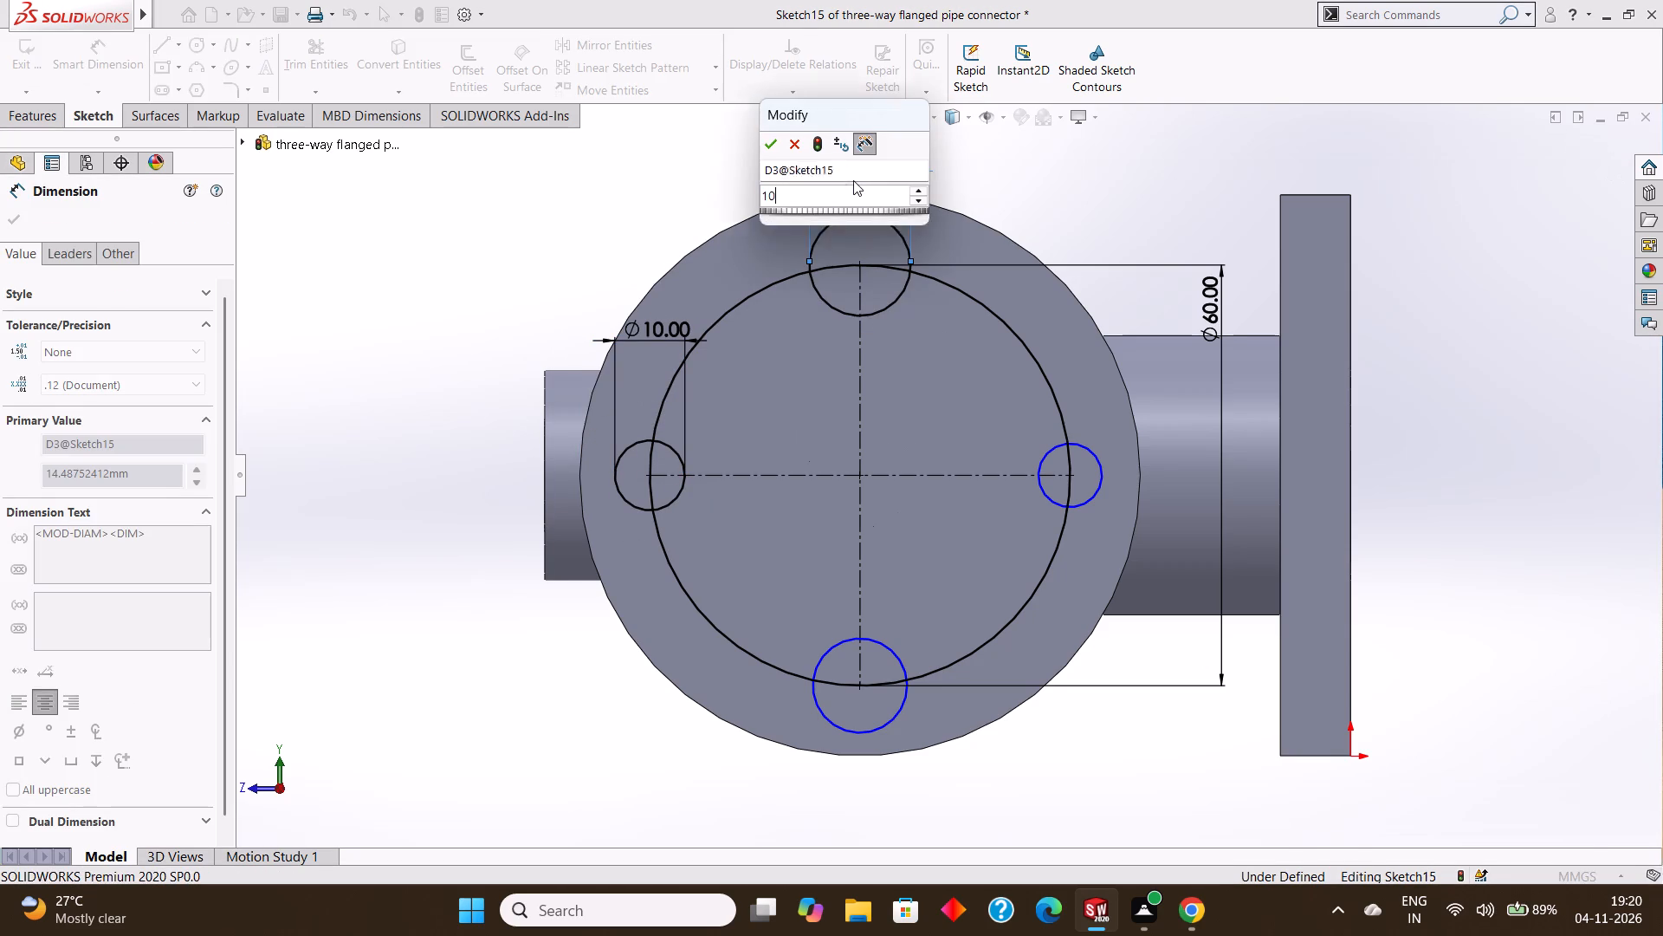
Dimension the circle at the horizontal centerline's right end to a 10 mm diameter.
{"action": "left_click", "coordinate": [1091, 452]}
{"action": "left_click", "coordinate": [1110, 388]}
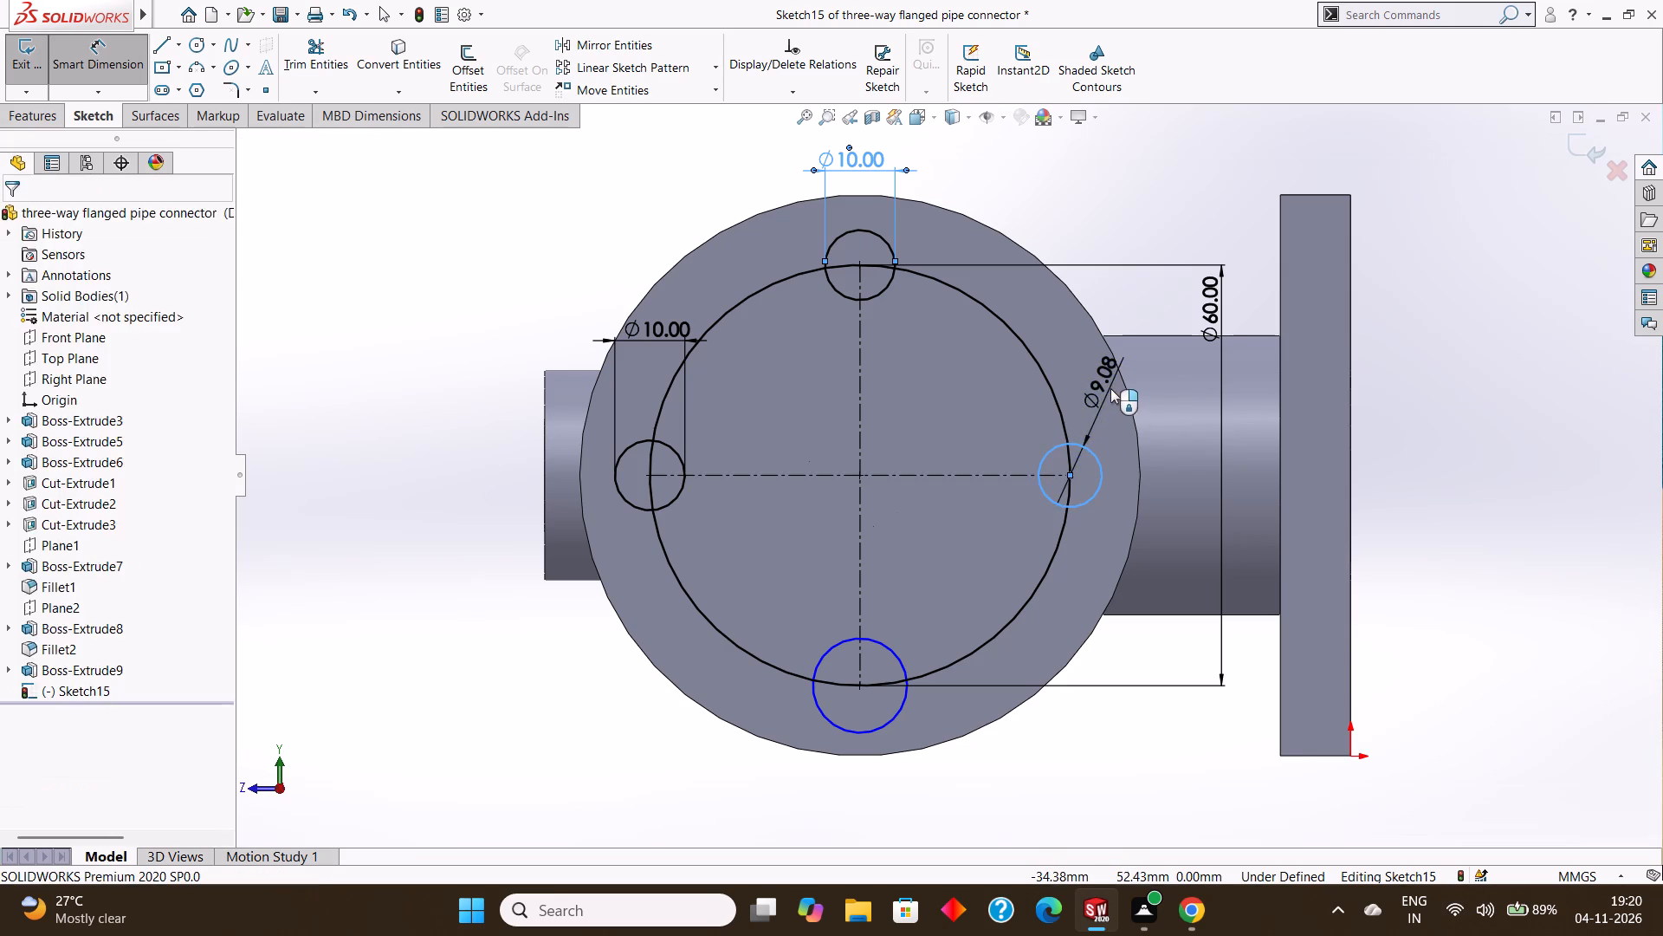
{"action": "key", "text": "1"}
{"action": "key", "text": "0"}
{"action": "key", "text": "Return"}
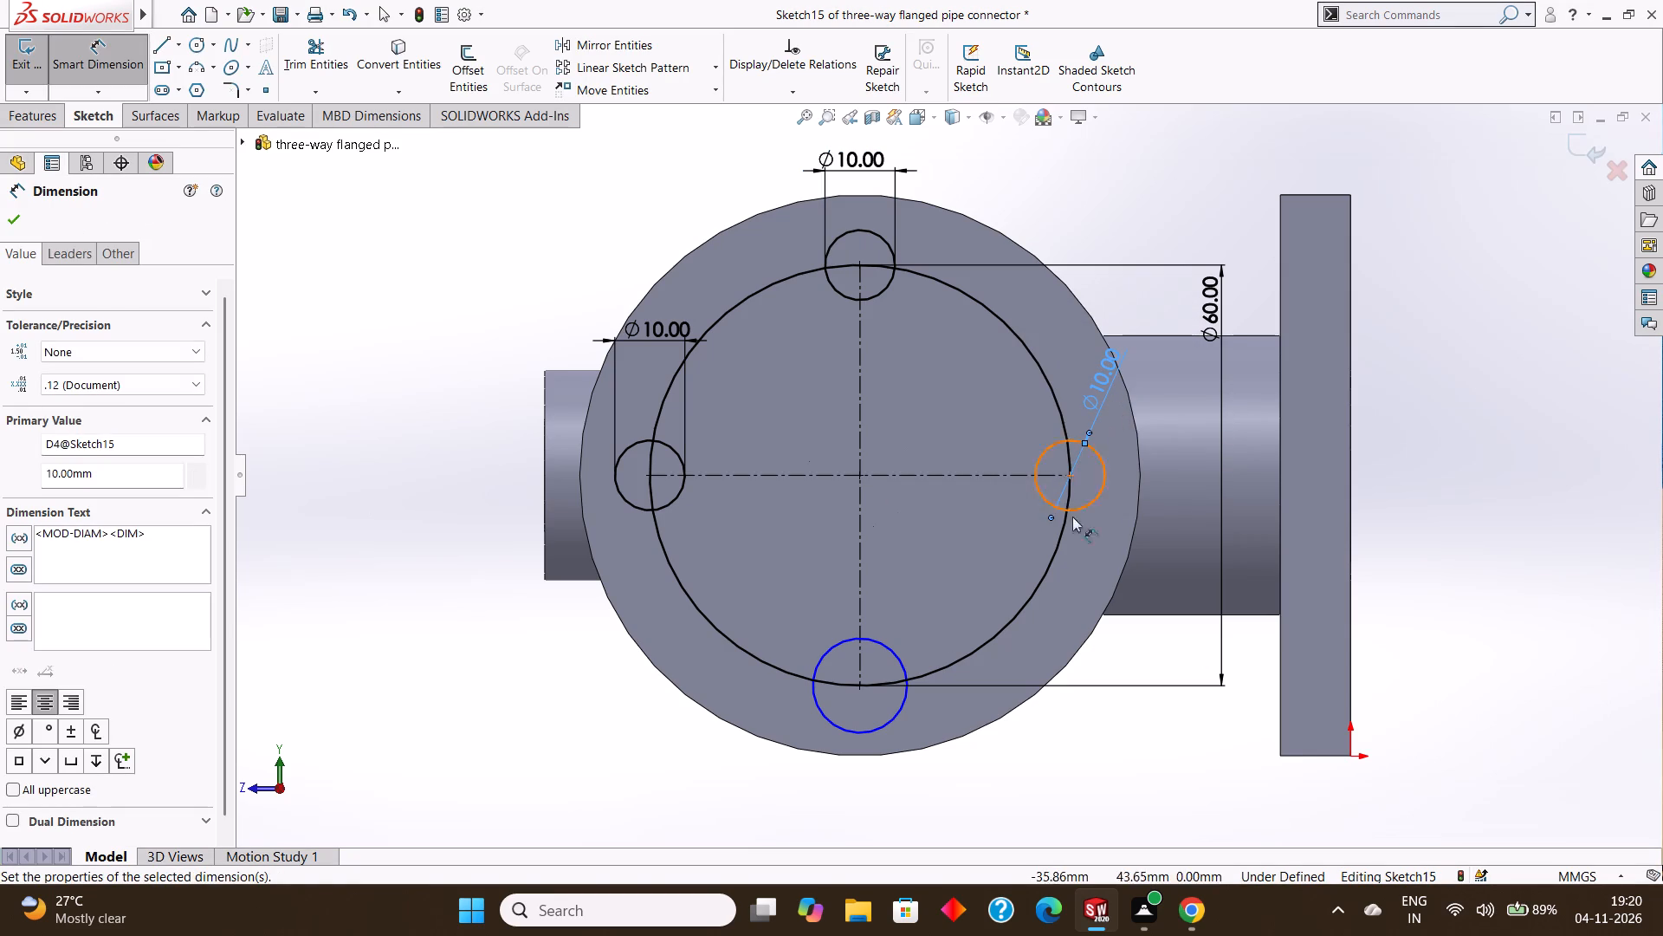
Dimension the circle at the vertical centerline's bottom end to a 10 mm diameter.
{"action": "left_click", "coordinate": [883, 640]}
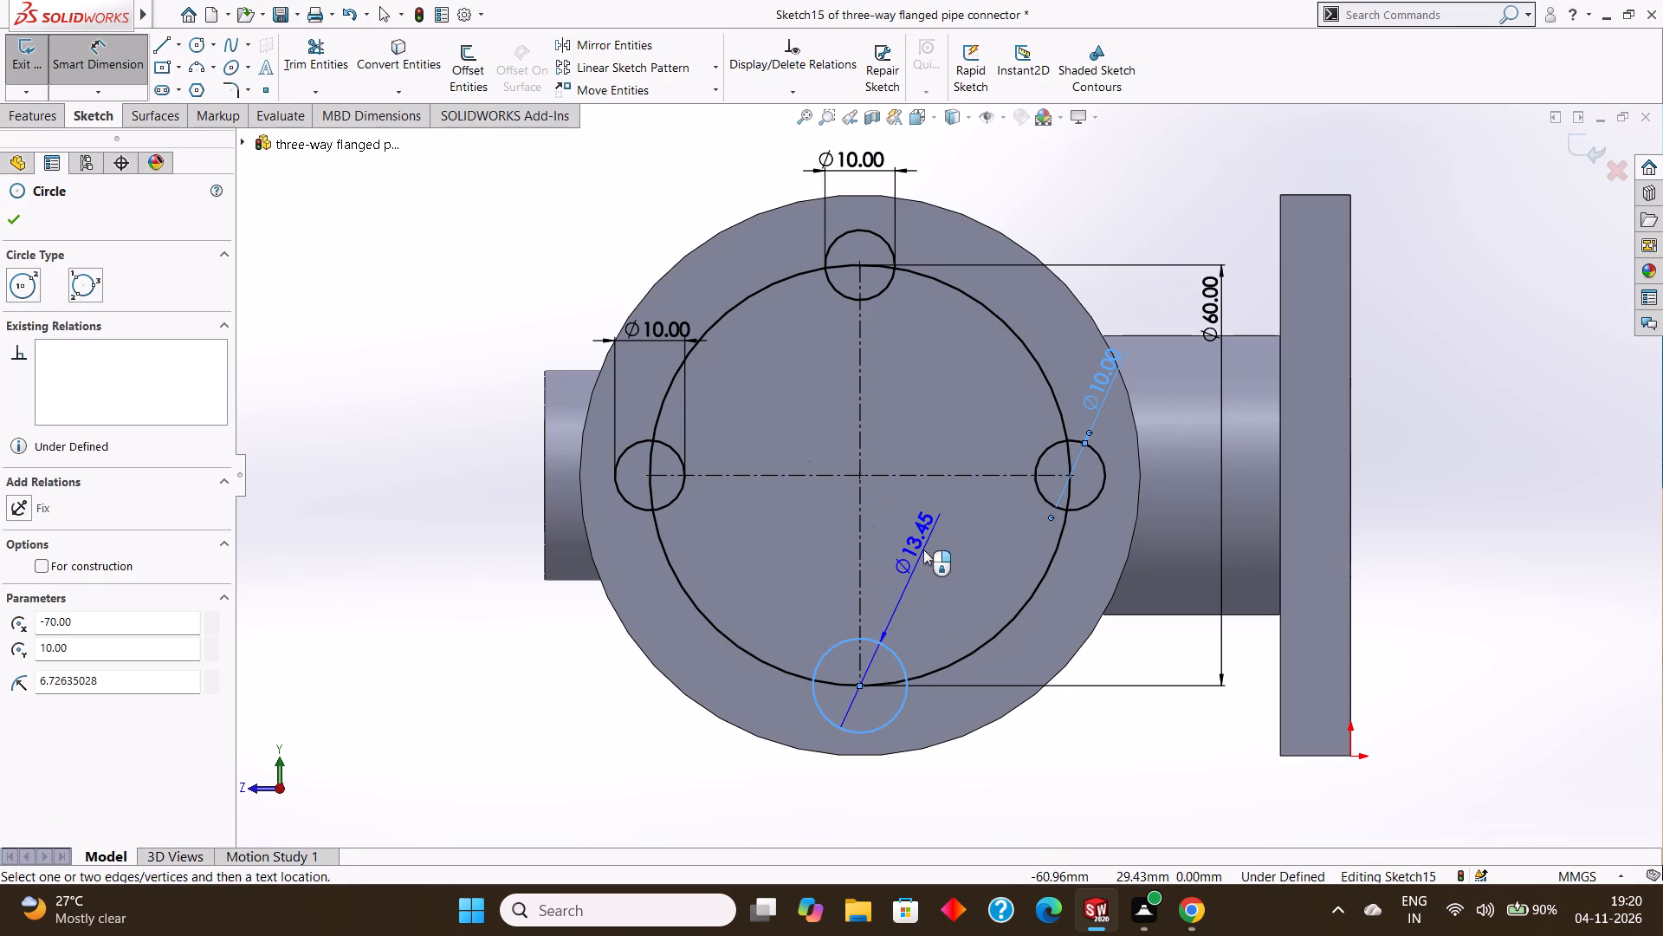
{"action": "left_click", "coordinate": [923, 549]}
{"action": "key", "text": "1"}
{"action": "key", "text": "0"}
{"action": "key", "text": "Return"}
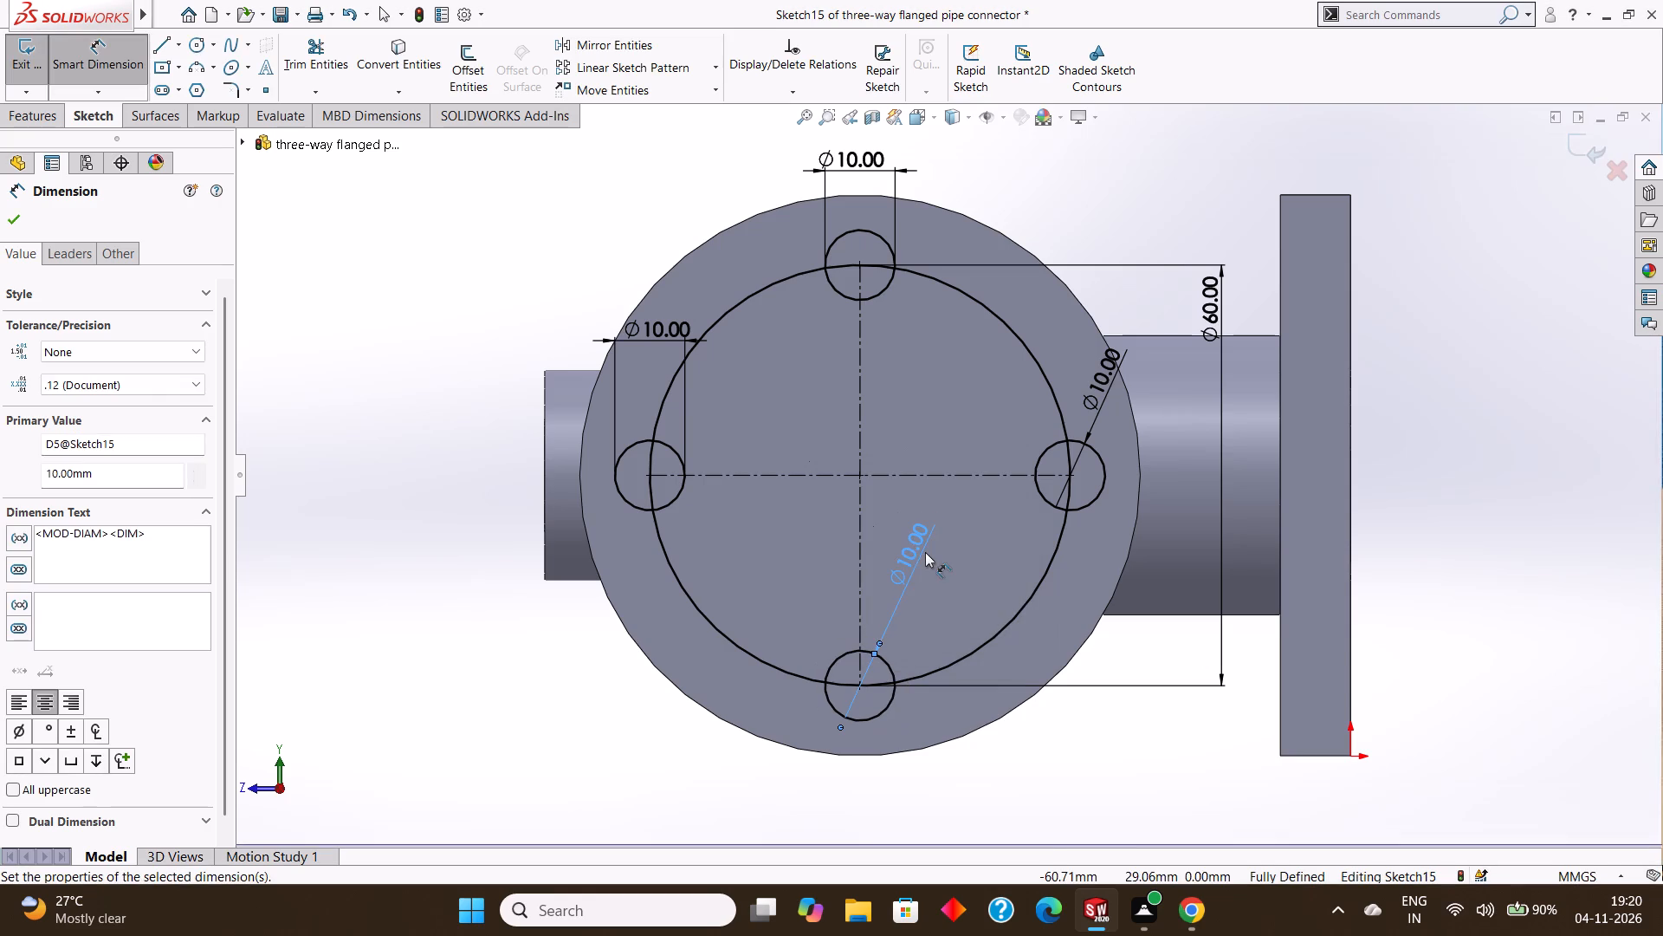
Convert the 60 mm circle that carries the four hole centres to construction geometry.
{"action": "right_click", "coordinate": [739, 302]}
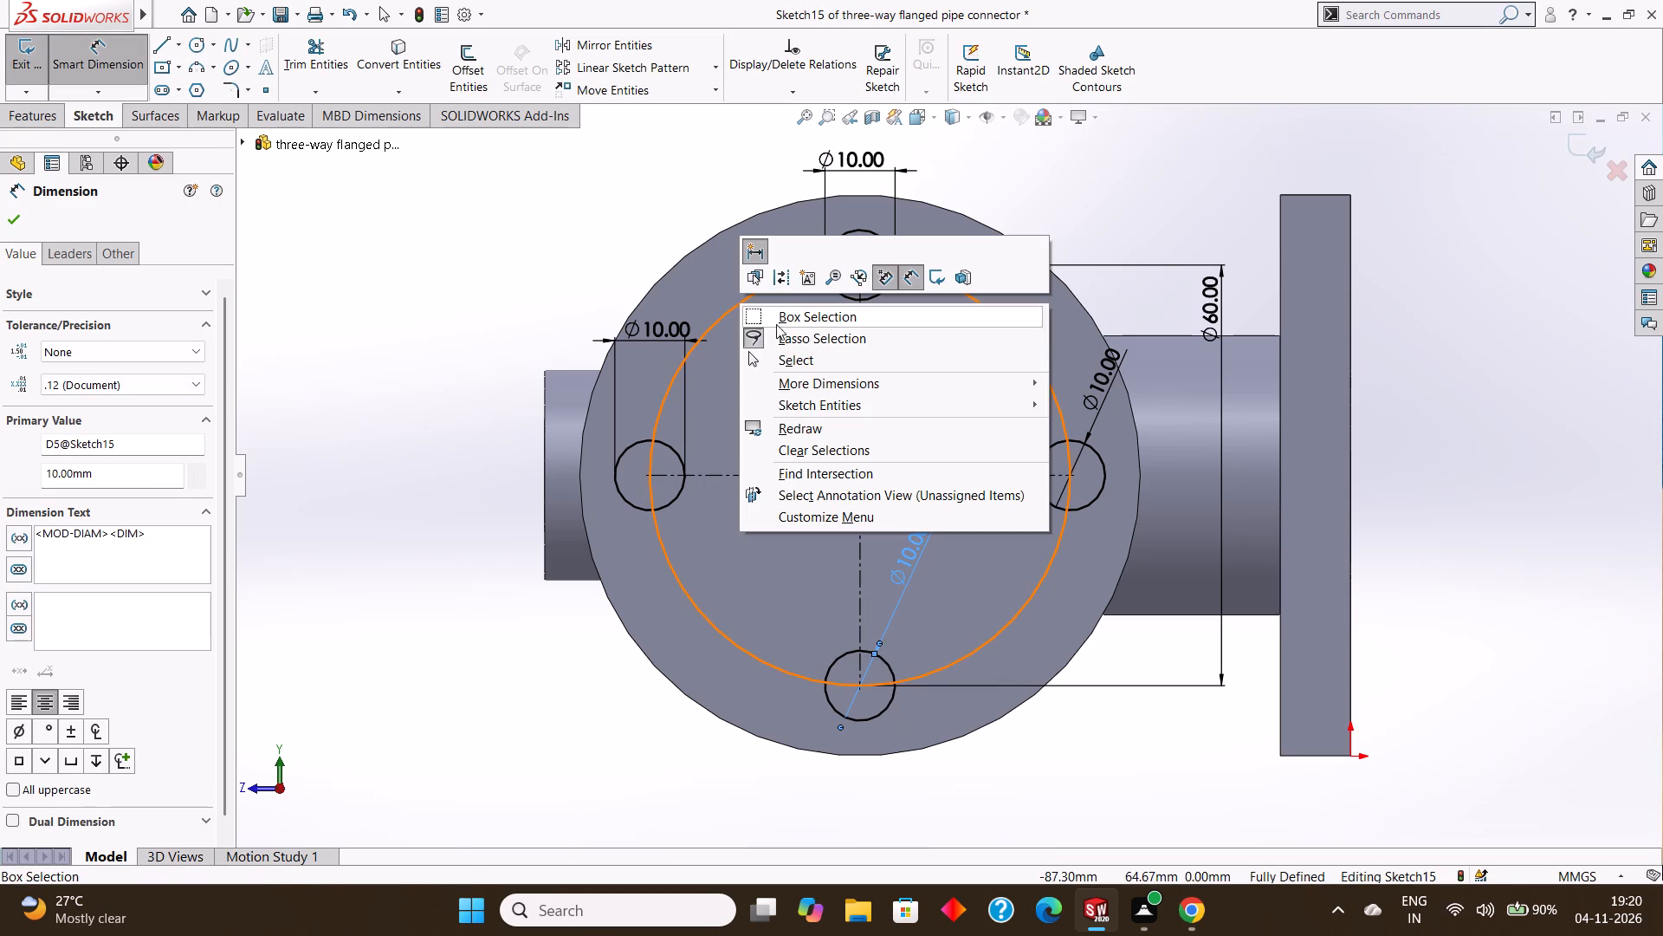
{"action": "left_click", "coordinate": [780, 283]}
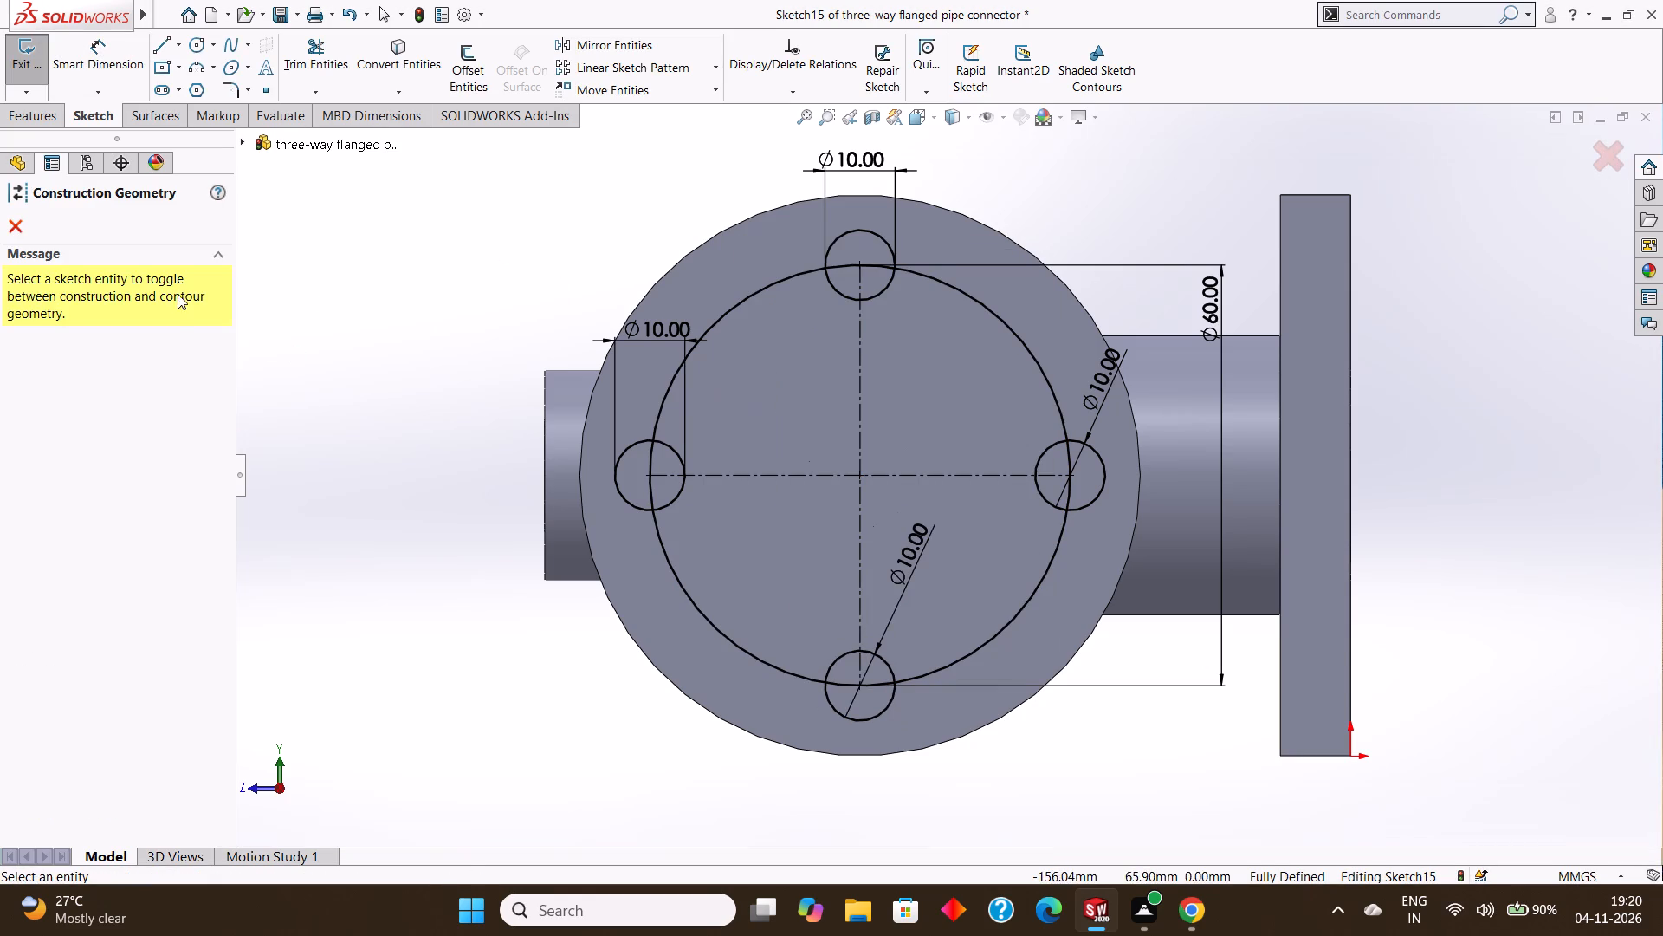
{"action": "key", "text": "Escape"}
{"action": "key", "text": "Escape"}
{"action": "right_click", "coordinate": [780, 282]}
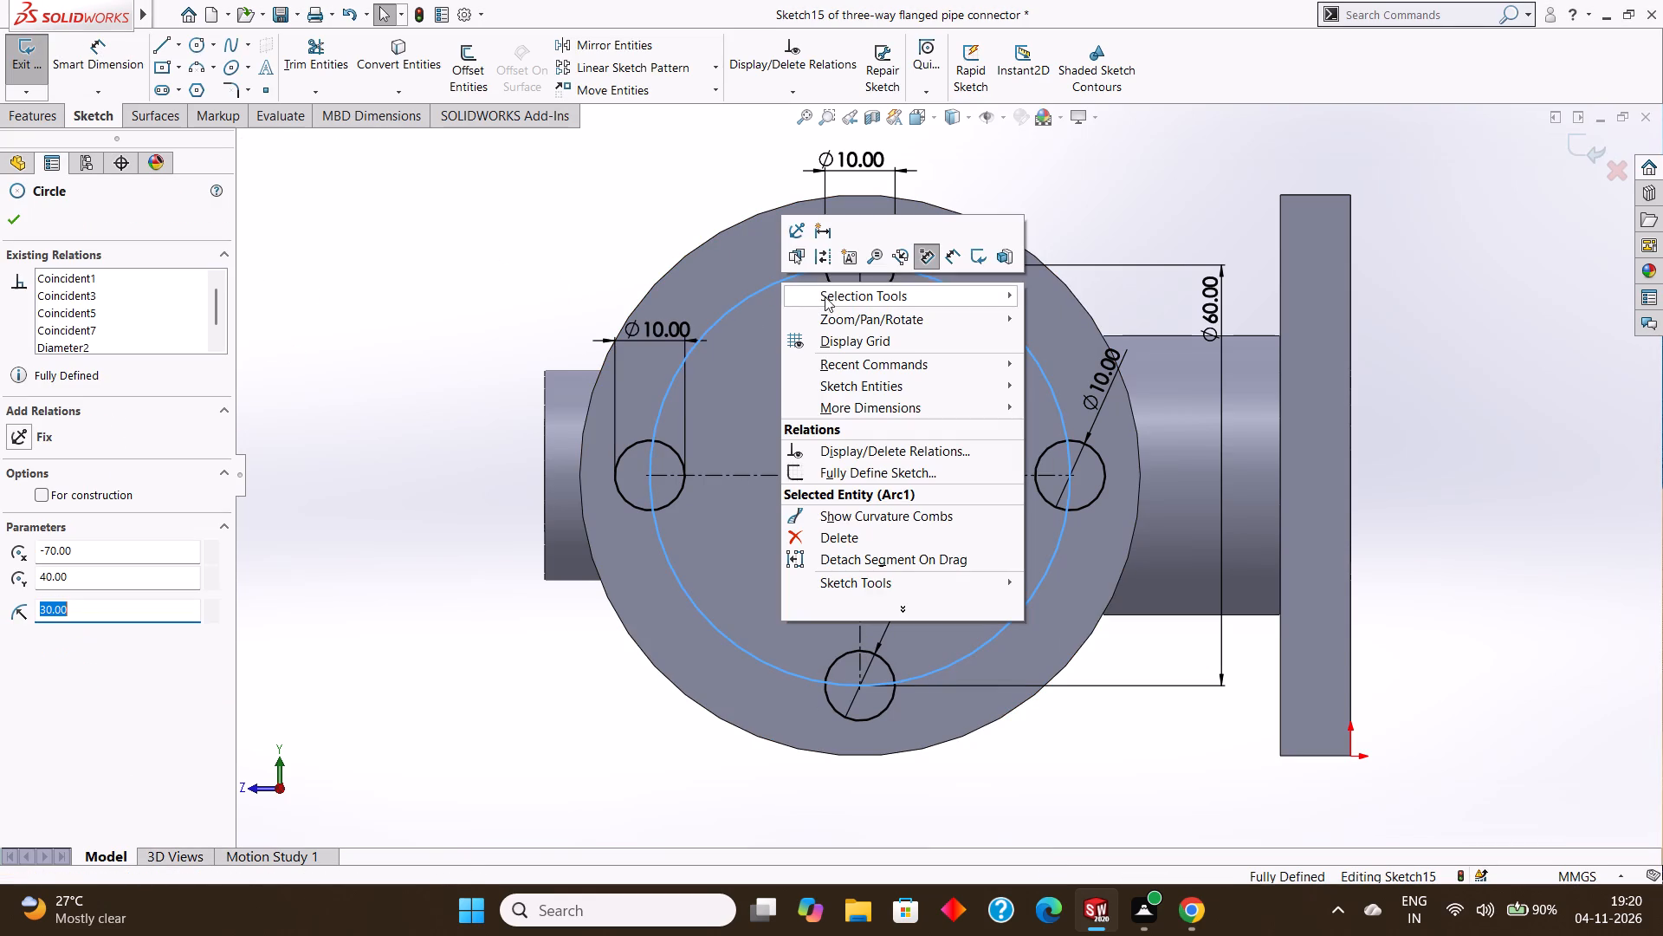
{"action": "left_click", "coordinate": [824, 259]}
{"action": "key", "text": "Escape"}
{"action": "key", "text": "Escape"}
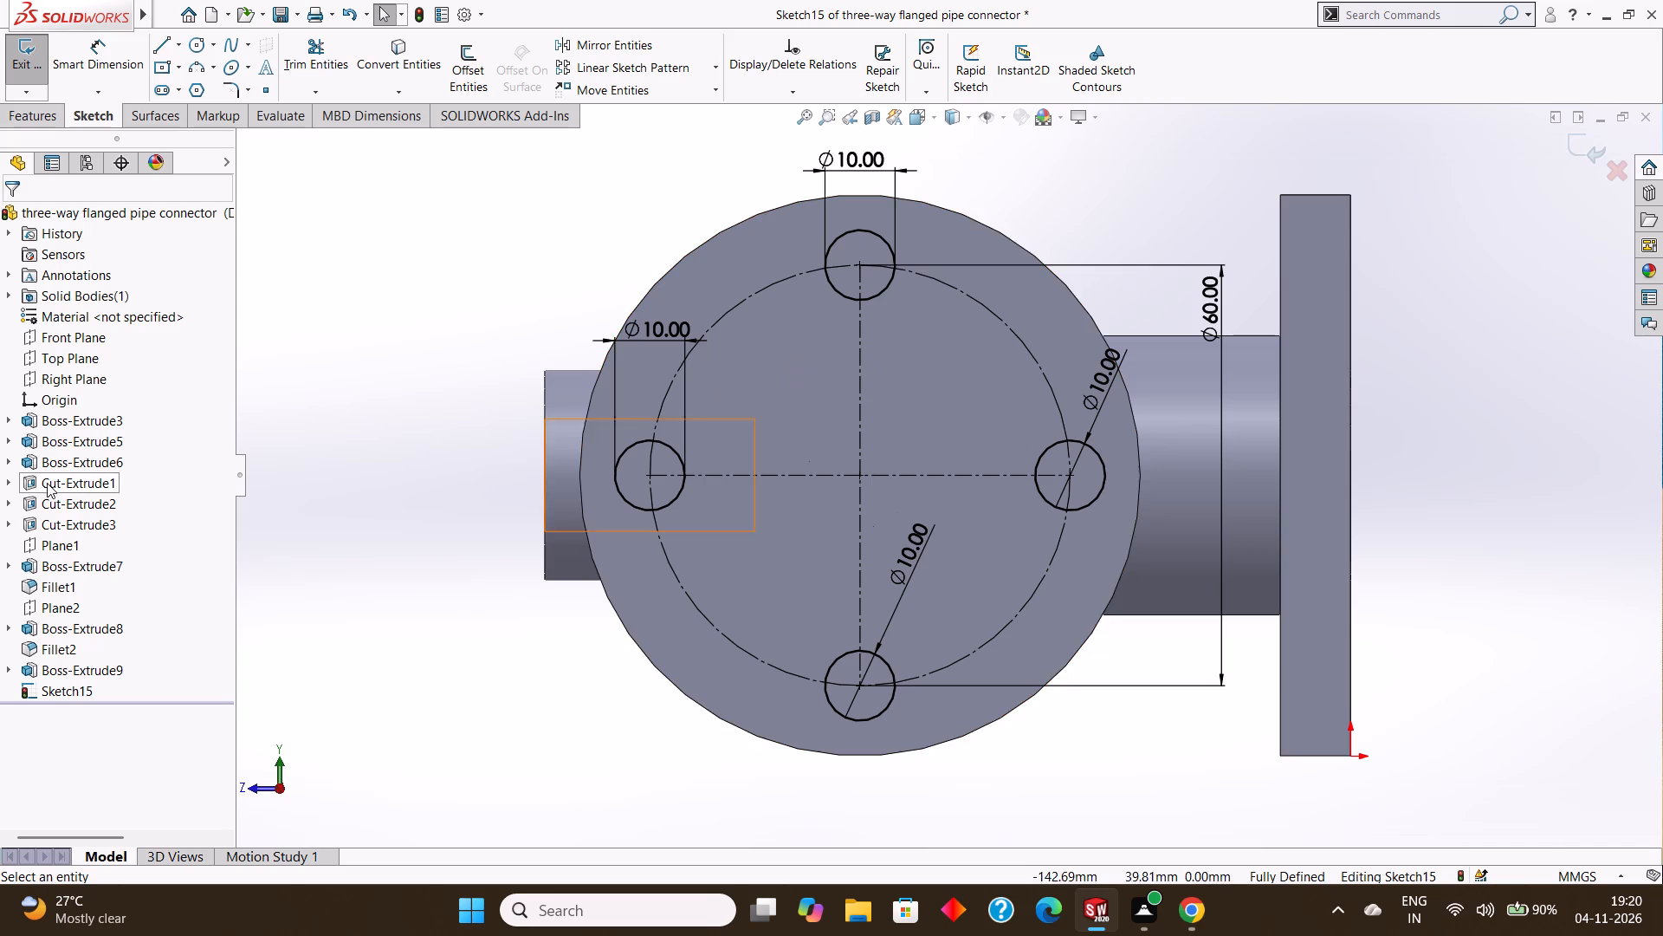
Cut-extrude the four 10 mm bolt-hole circles through the round flange.
{"action": "scroll", "coordinate": [710, 440], "scroll_direction": "up", "scroll_amount": 1}
{"action": "scroll", "coordinate": [807, 425], "scroll_direction": "up", "scroll_amount": 1}
{"action": "middle_click_drag", "start_coordinate": [807, 425], "coordinate": [931, 433]}
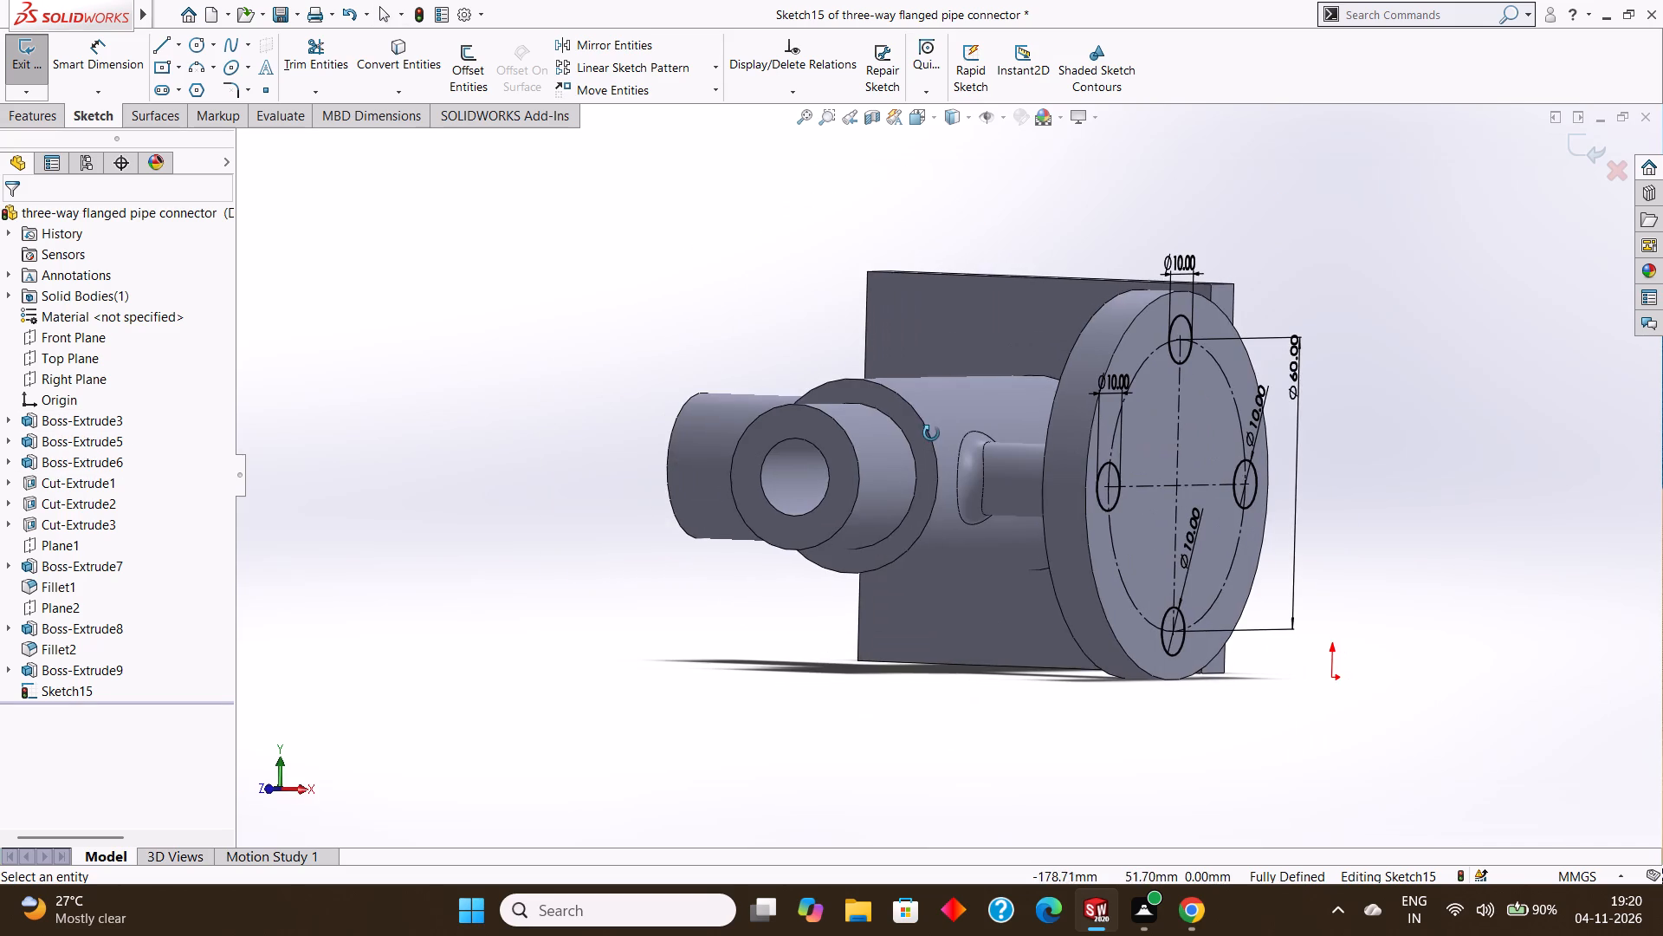
{"action": "middle_click_drag", "start_coordinate": [931, 433], "coordinate": [932, 431]}
{"action": "left_click", "coordinate": [27, 114]}
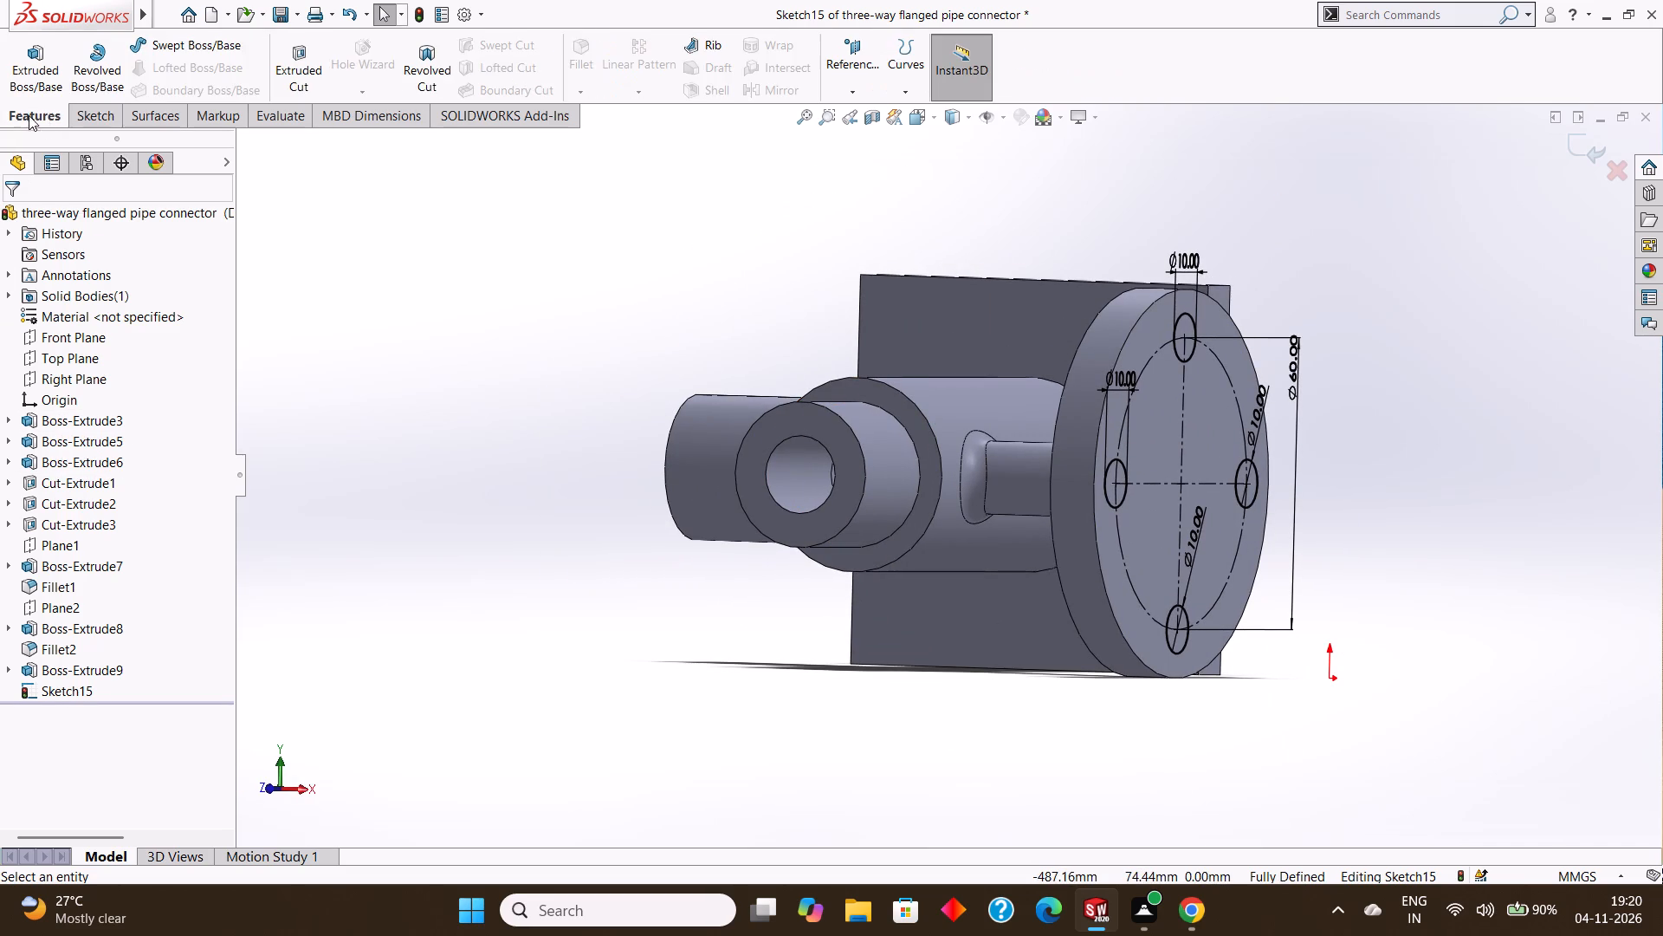
{"action": "left_click", "coordinate": [284, 69]}
{"action": "middle_click_drag", "start_coordinate": [441, 211], "coordinate": [536, 220]}
{"action": "left_click", "coordinate": [14, 221]}
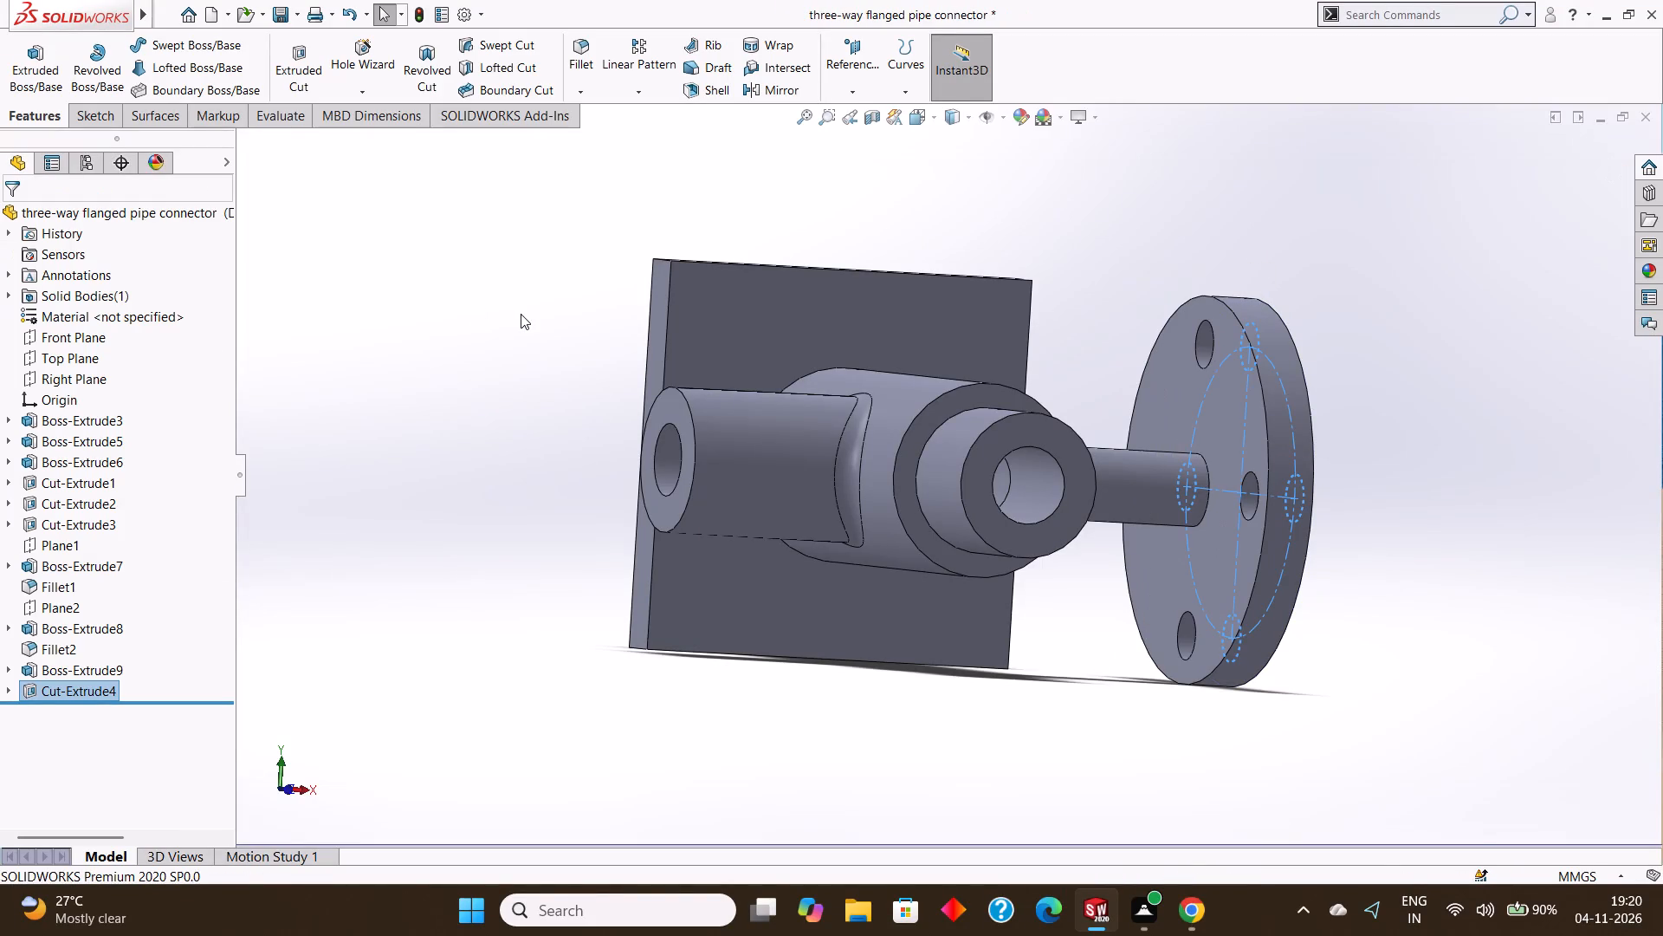
{"action": "left_click", "coordinate": [521, 314]}
Start a new sketch on the outer face of the round flange, viewed face-on.
{"action": "middle_click", "coordinate": [522, 309]}
{"action": "middle_click_drag", "start_coordinate": [530, 309], "coordinate": [514, 276]}
{"action": "middle_click_drag", "start_coordinate": [514, 291], "coordinate": [506, 288]}
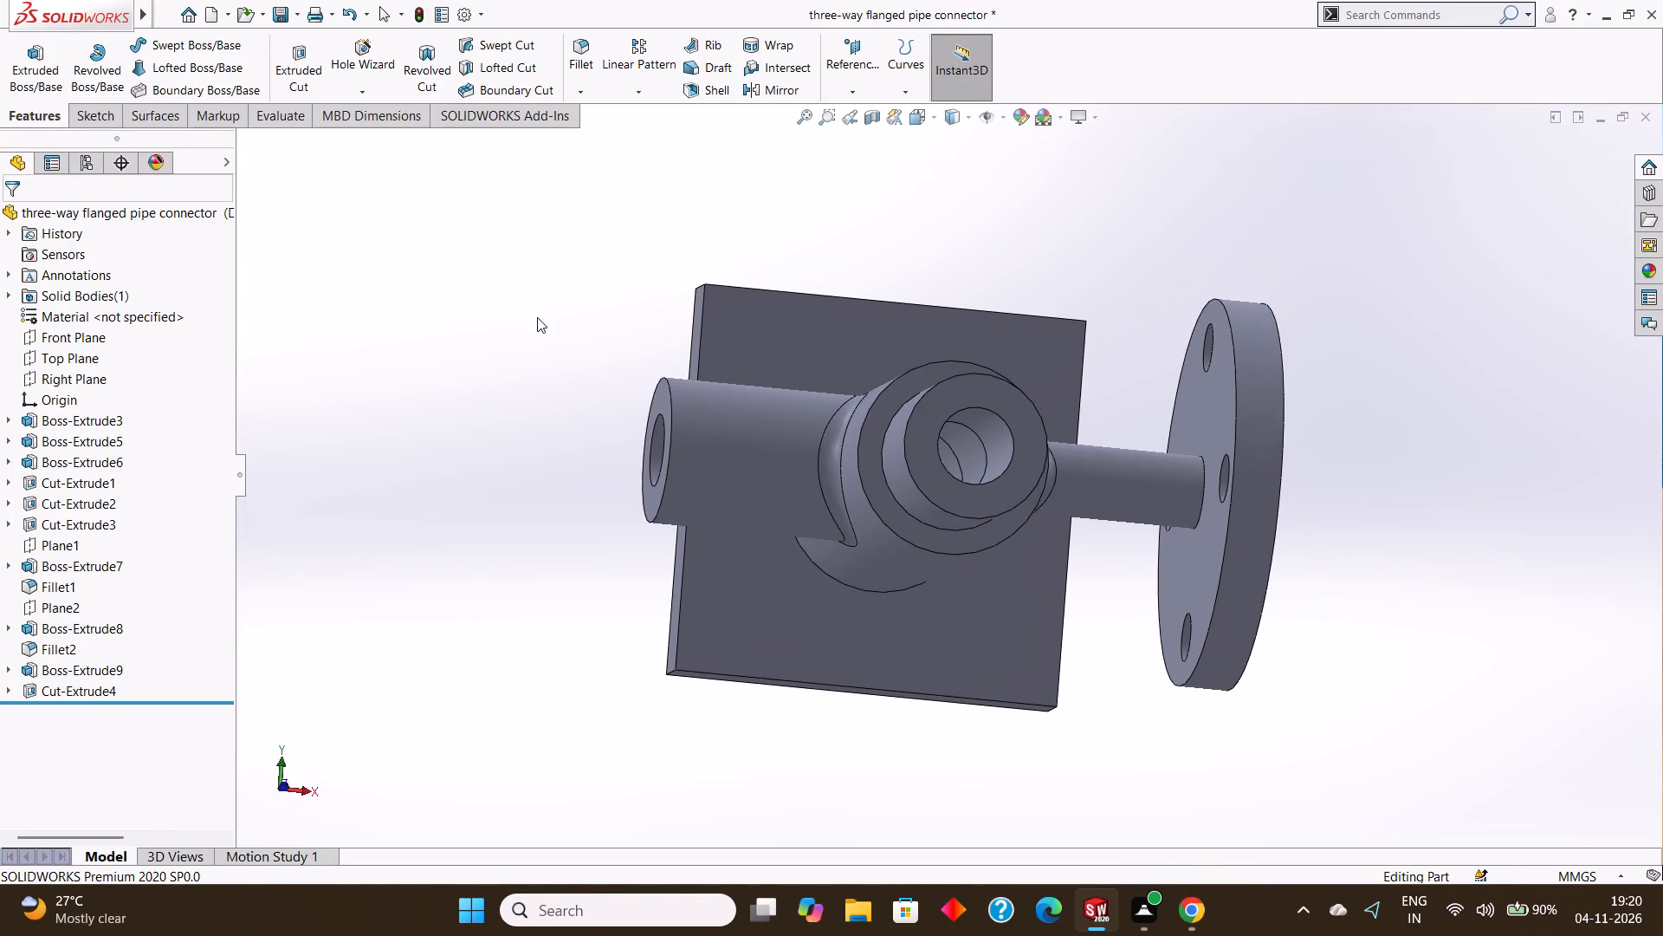
{"action": "middle_click_drag", "start_coordinate": [537, 318], "coordinate": [472, 306]}
{"action": "middle_click_drag", "start_coordinate": [495, 330], "coordinate": [388, 300]}
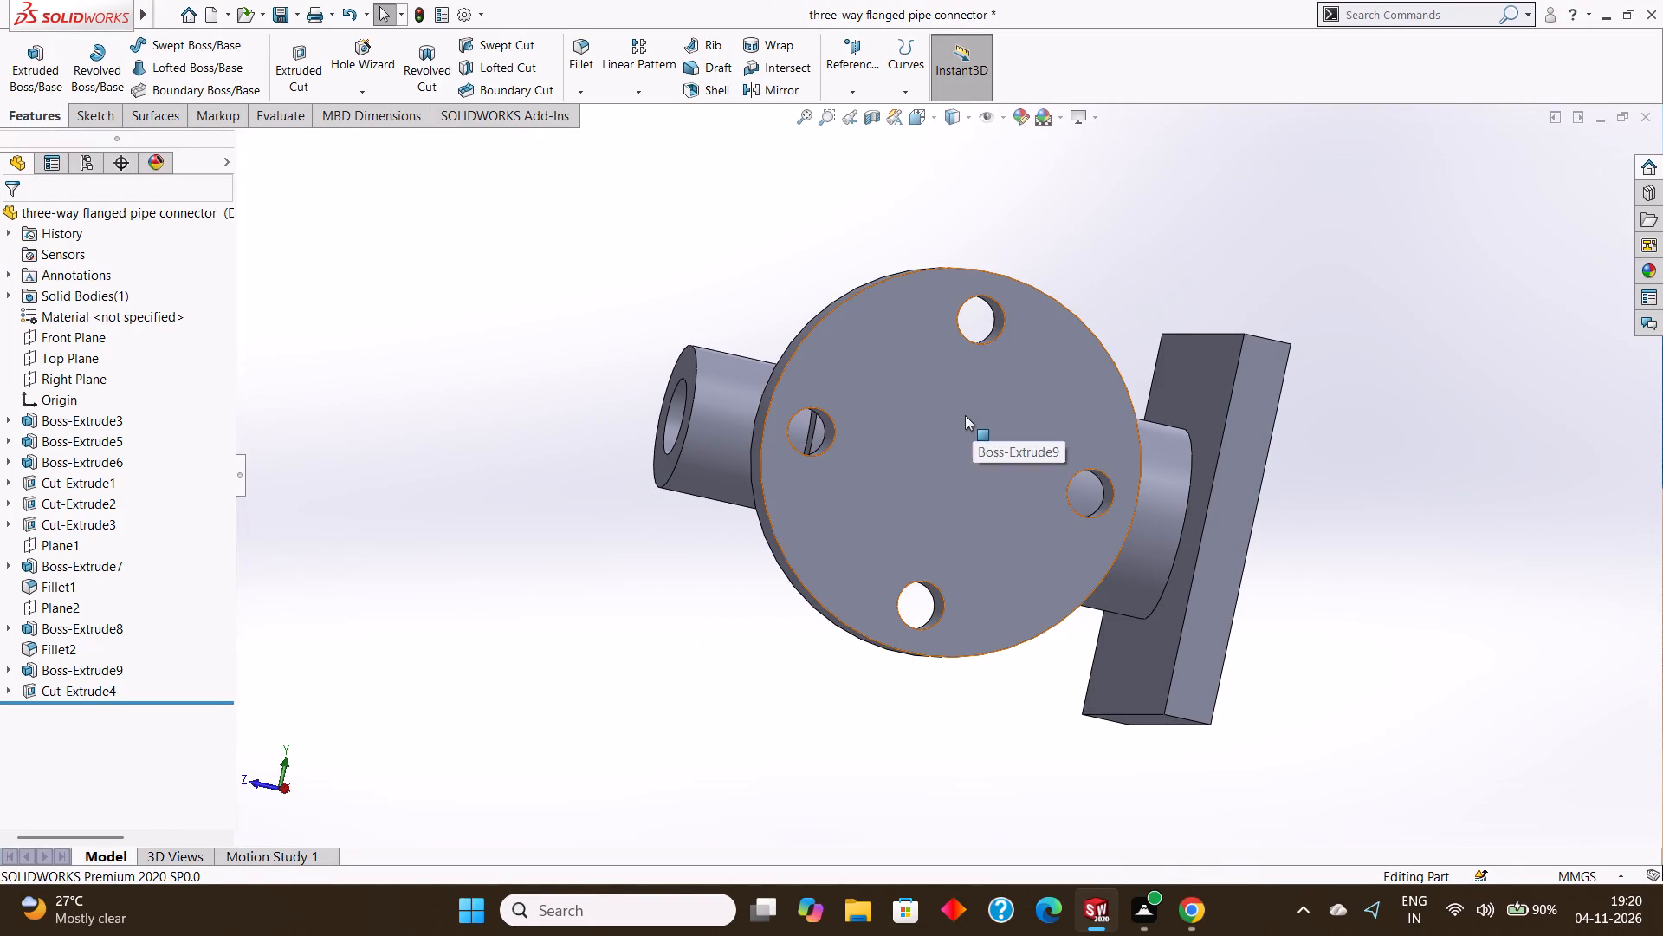
{"action": "left_click", "coordinate": [965, 415]}
{"action": "left_click", "coordinate": [1032, 363]}
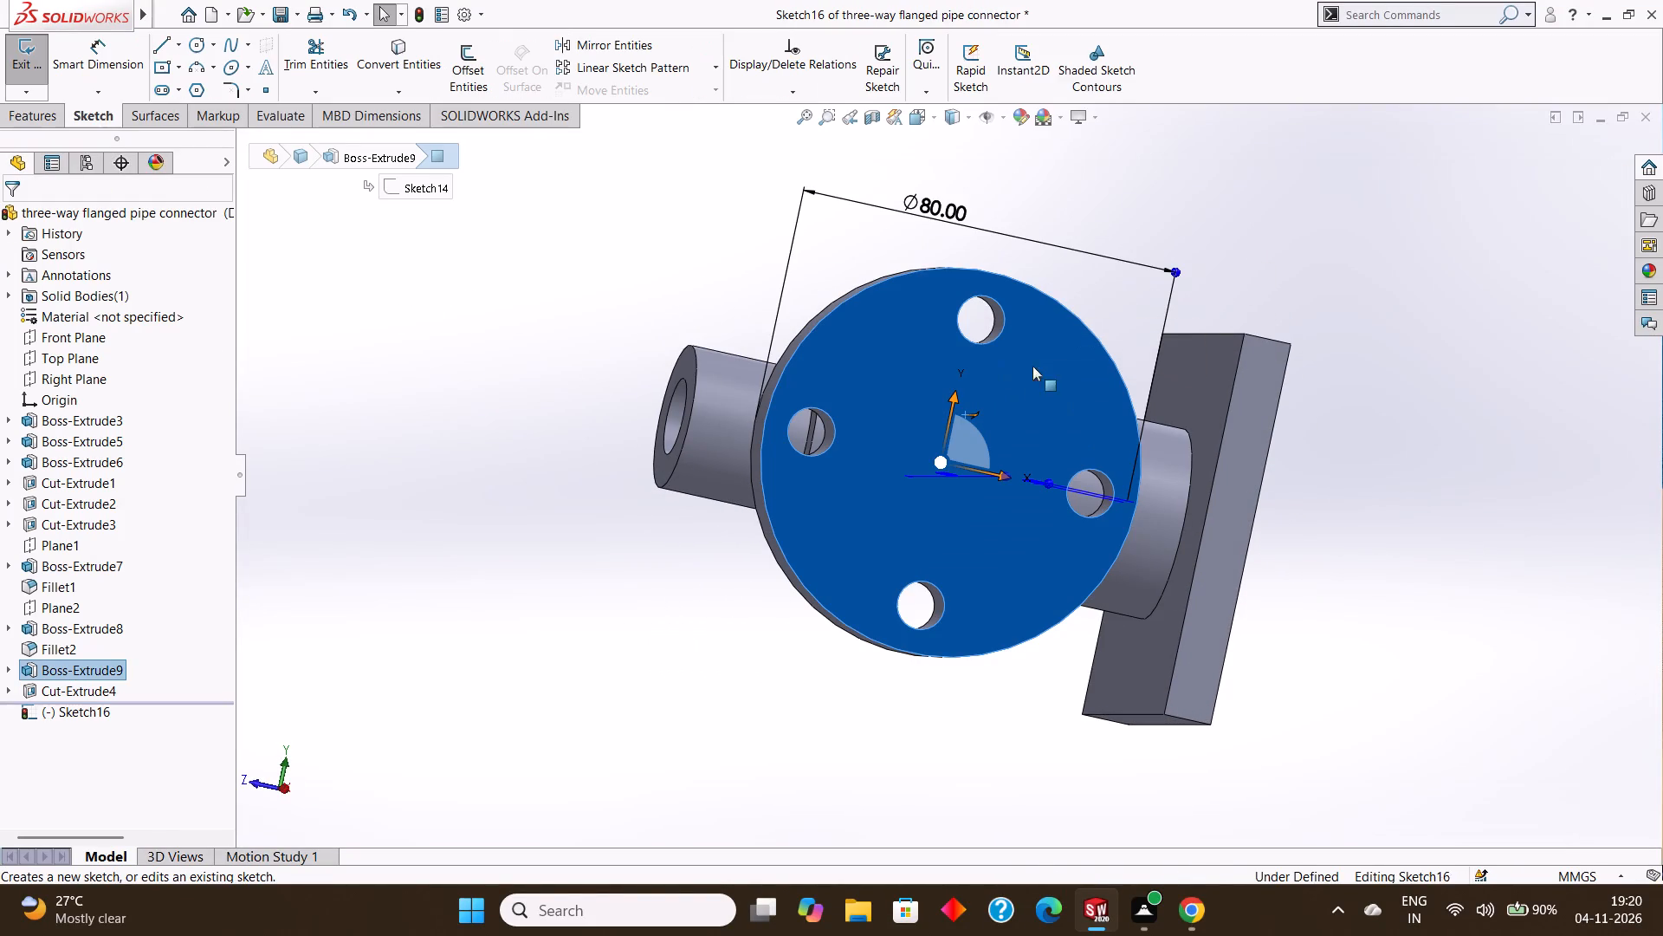
{"action": "key", "text": "ctrl+8"}
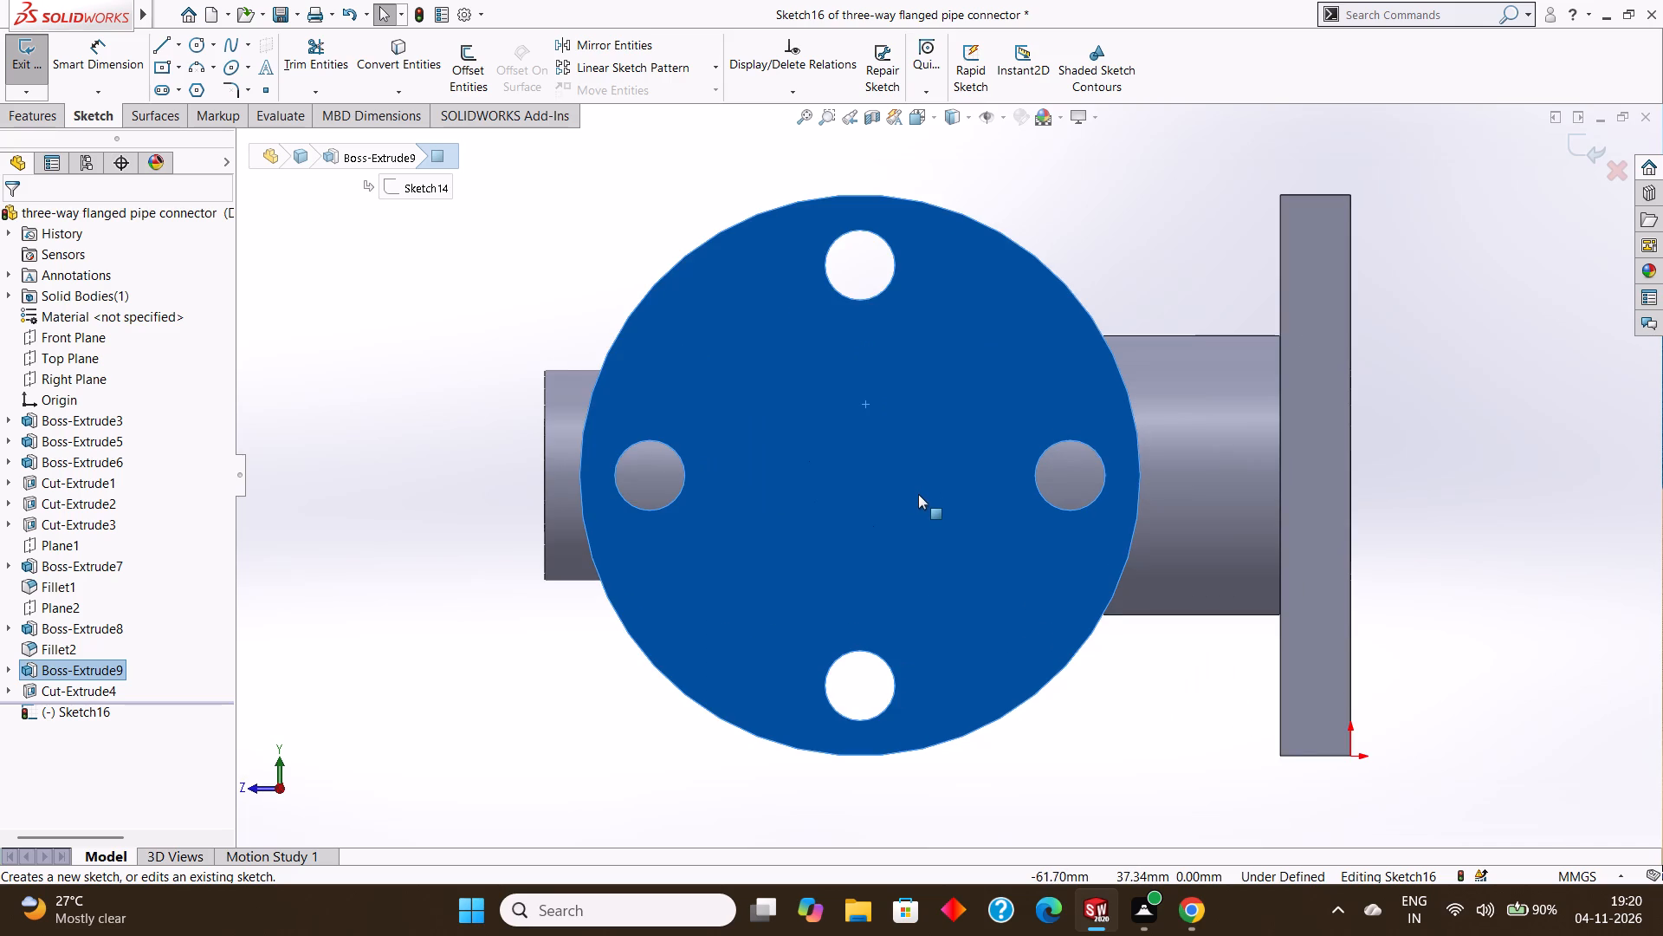
{"action": "key", "text": "Escape"}
Sketch a circle of 20 mm radius centred on the round flange's face.
{"action": "left_click", "coordinate": [198, 38]}
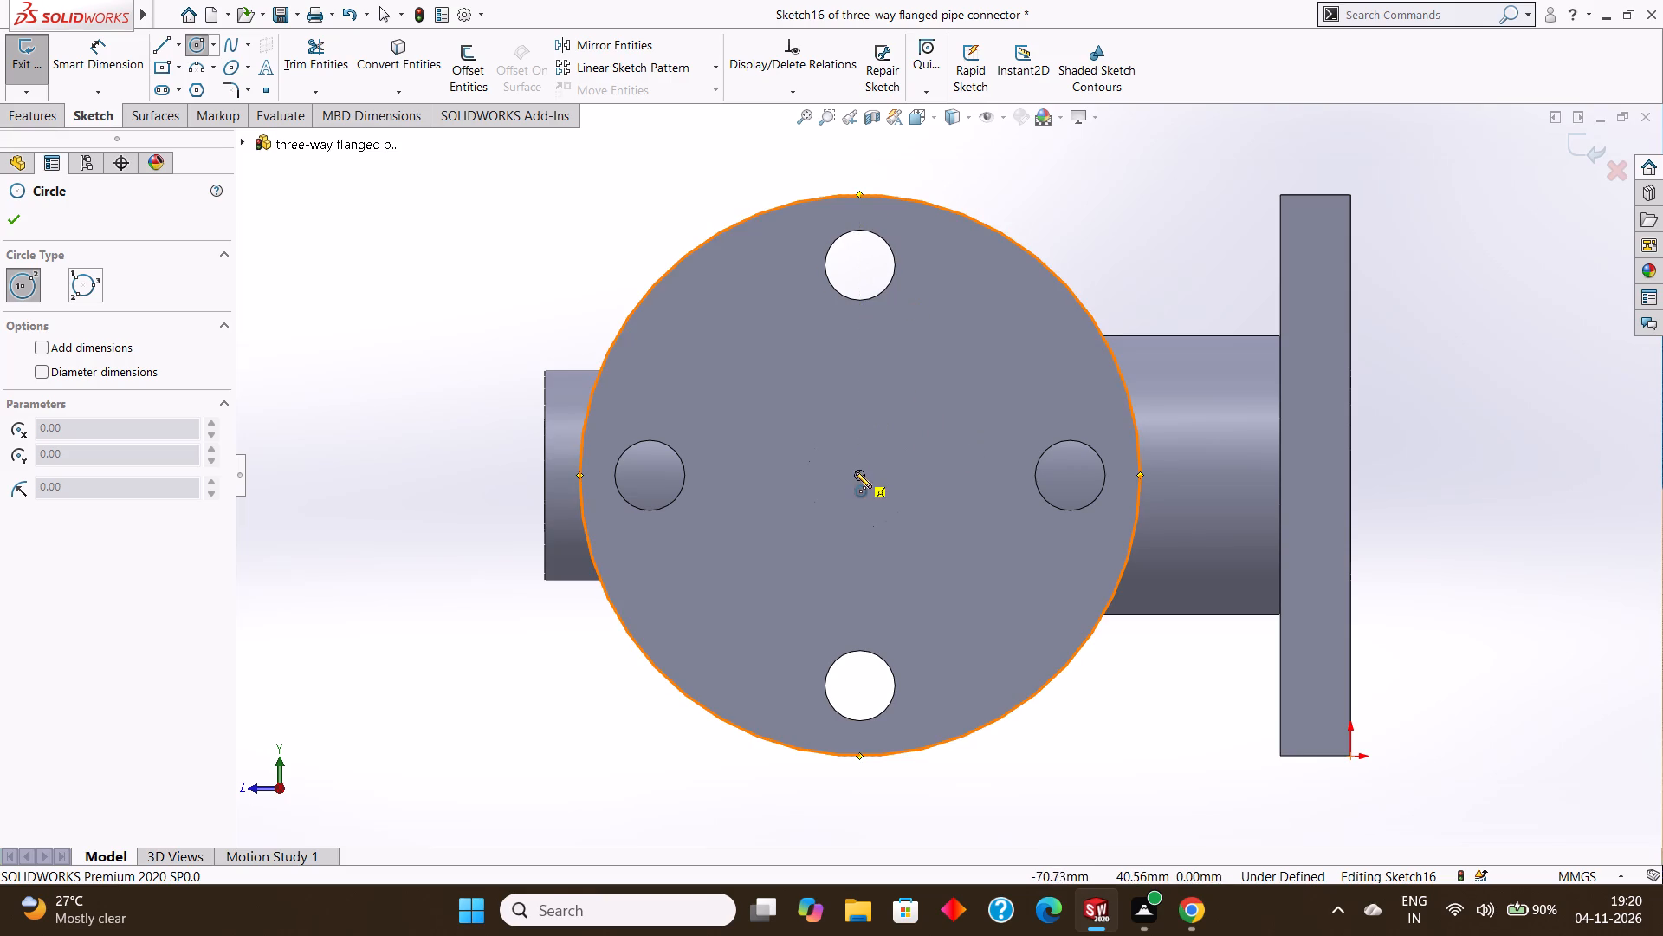
{"action": "left_click_drag", "start_coordinate": [862, 476], "coordinate": [979, 424]}
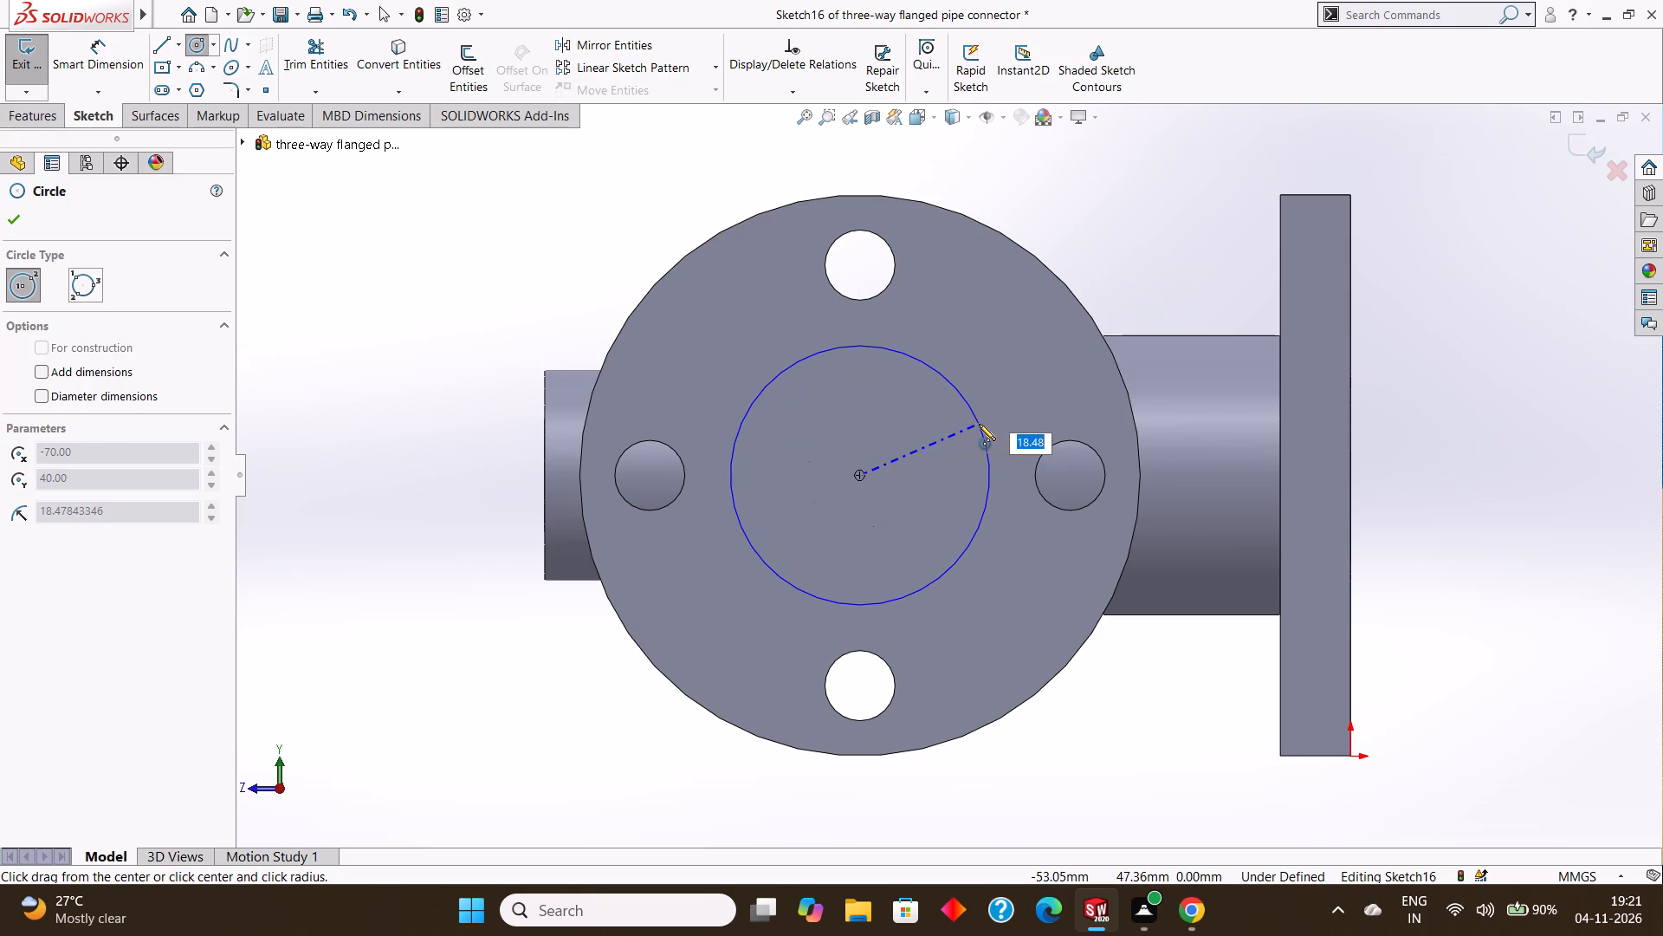
{"action": "left_click_drag", "start_coordinate": [979, 424], "coordinate": [980, 425]}
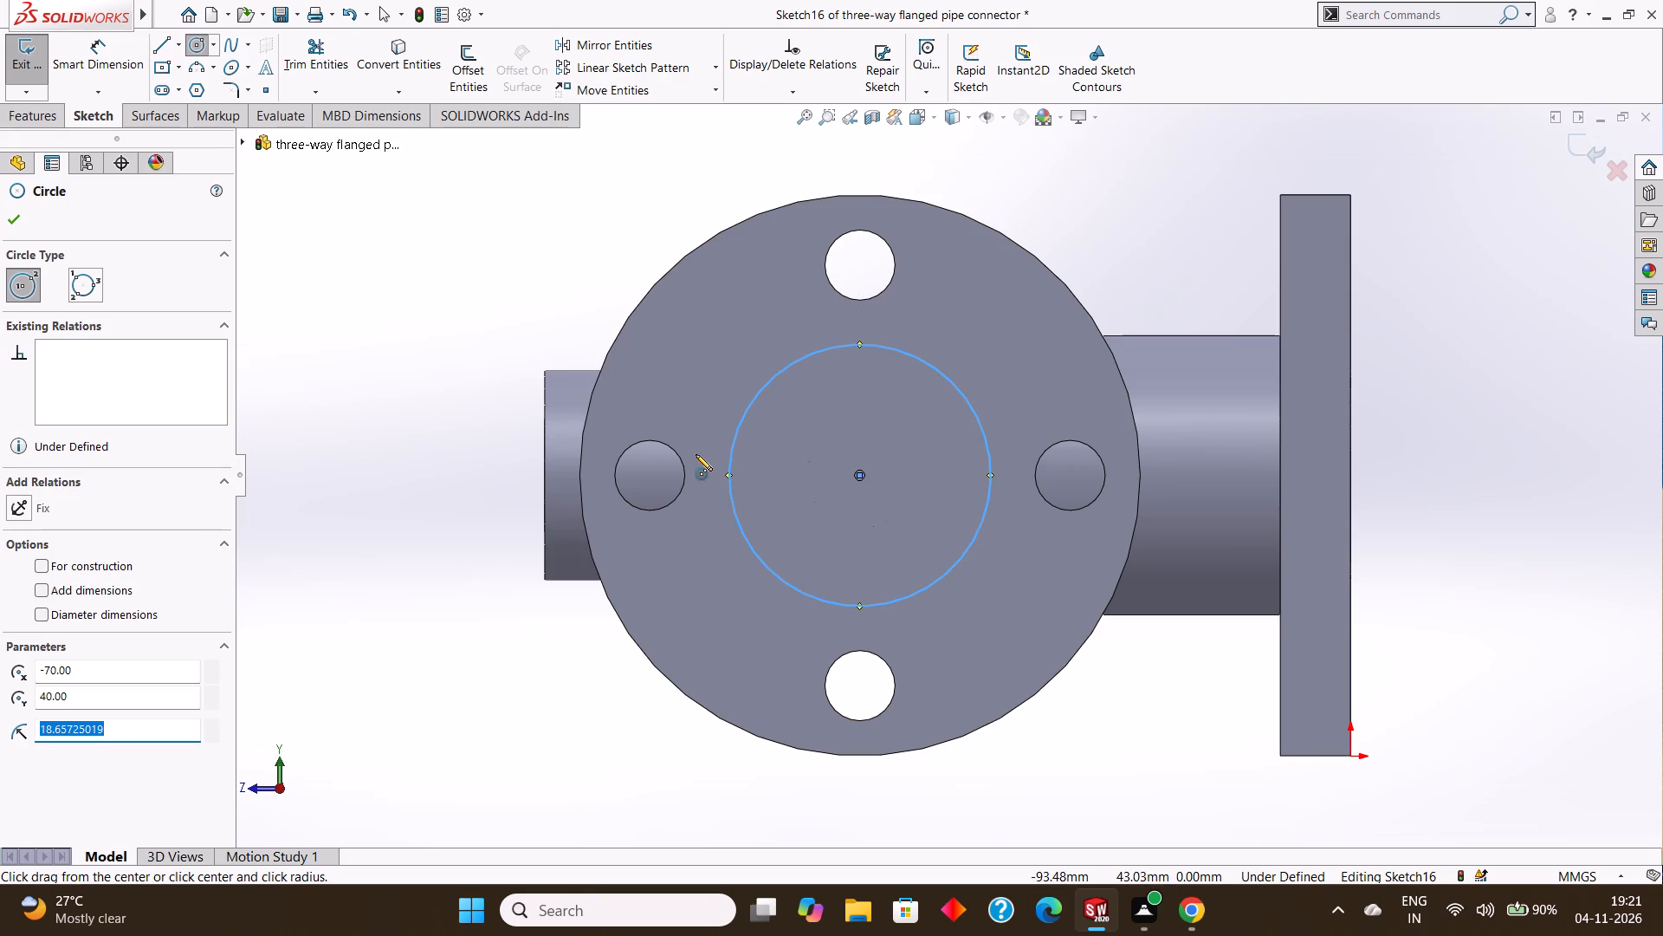
{"action": "key", "text": "BackSpace"}
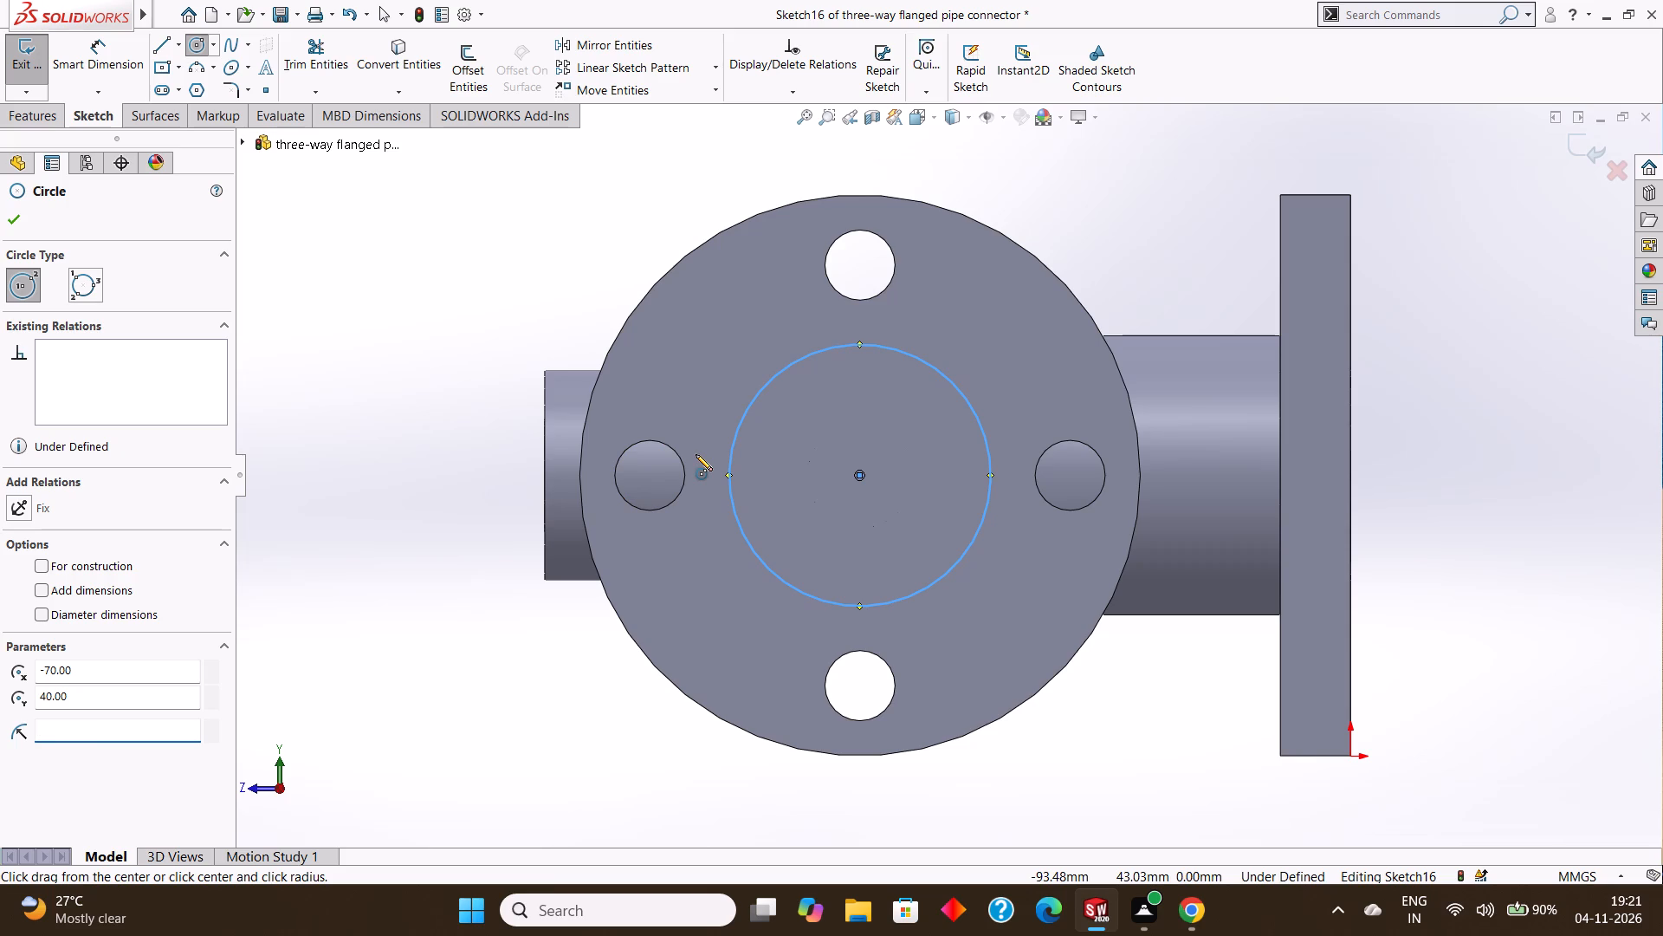
{"action": "type", "text": "20"}
{"action": "key", "text": "Return"}
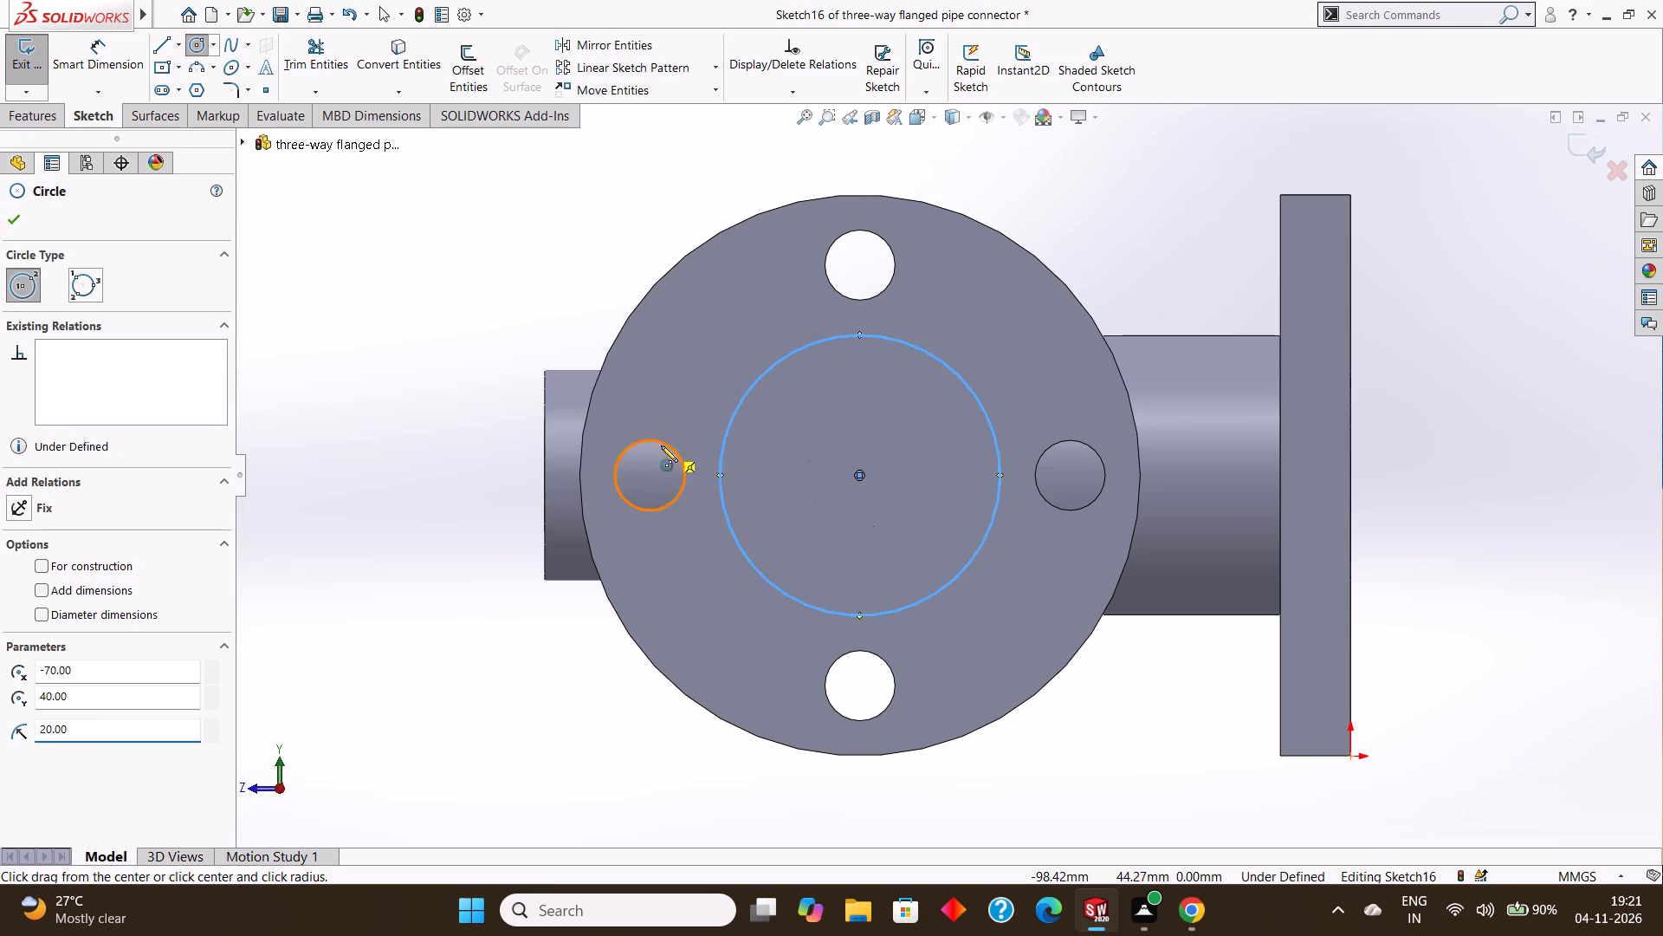
{"action": "key", "text": "Escape"}
{"action": "key", "text": "Escape"}
Add a 40 mm diameter dimension to the central circle on the flange face.
{"action": "left_click", "coordinate": [97, 60]}
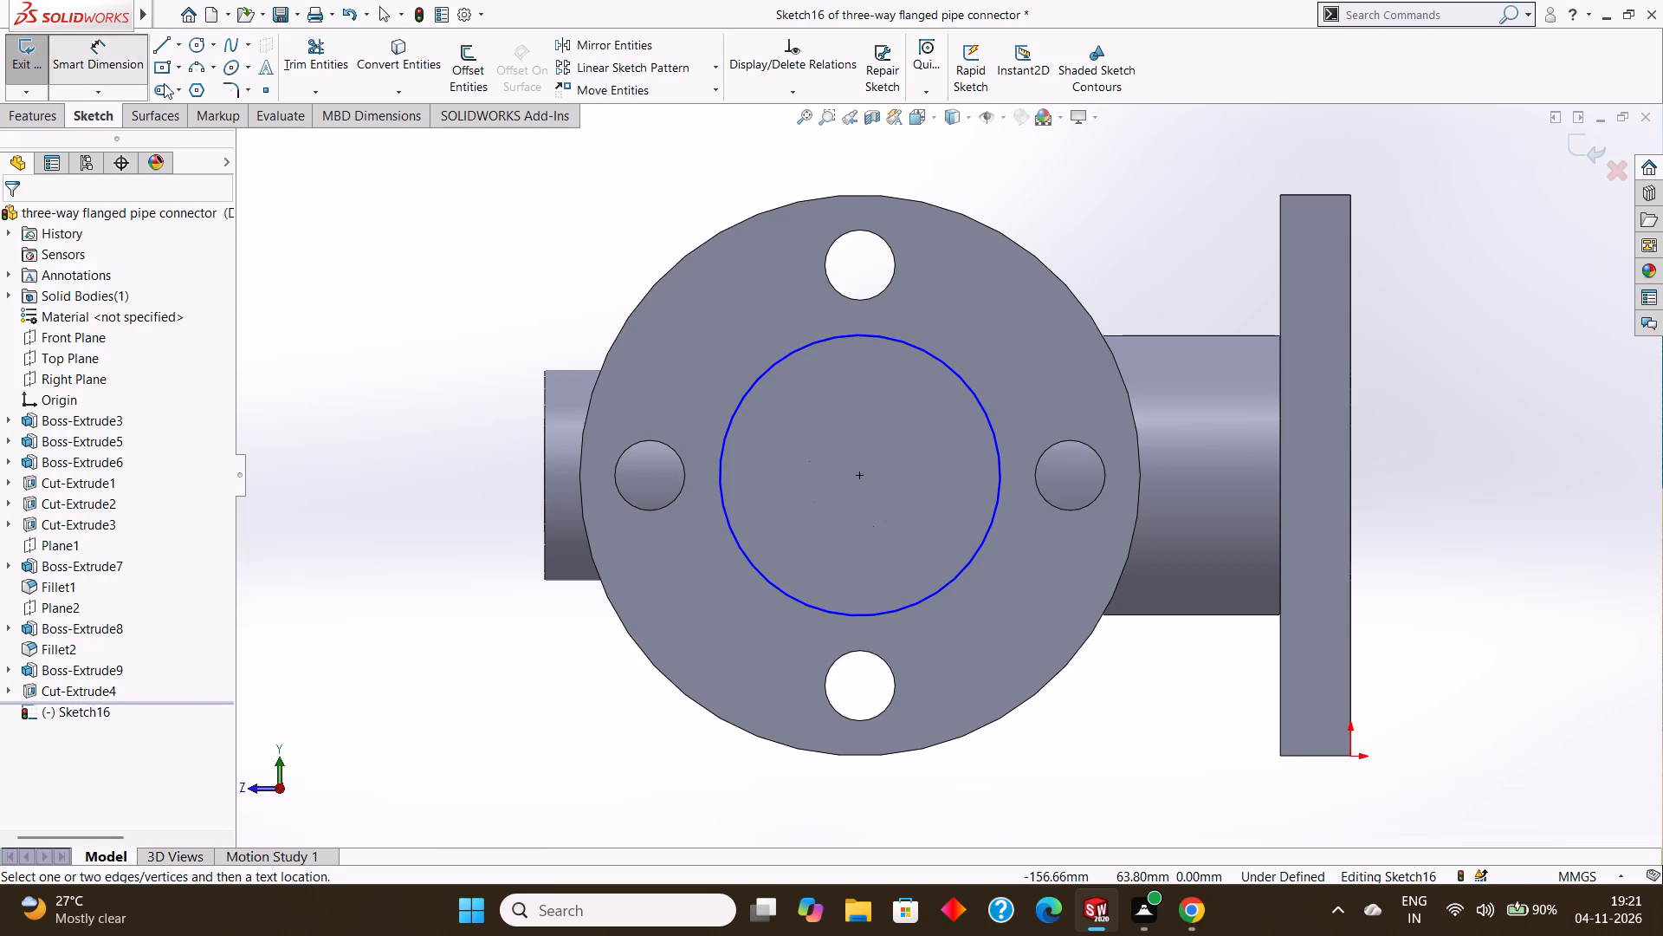
{"action": "left_click", "coordinate": [910, 345]}
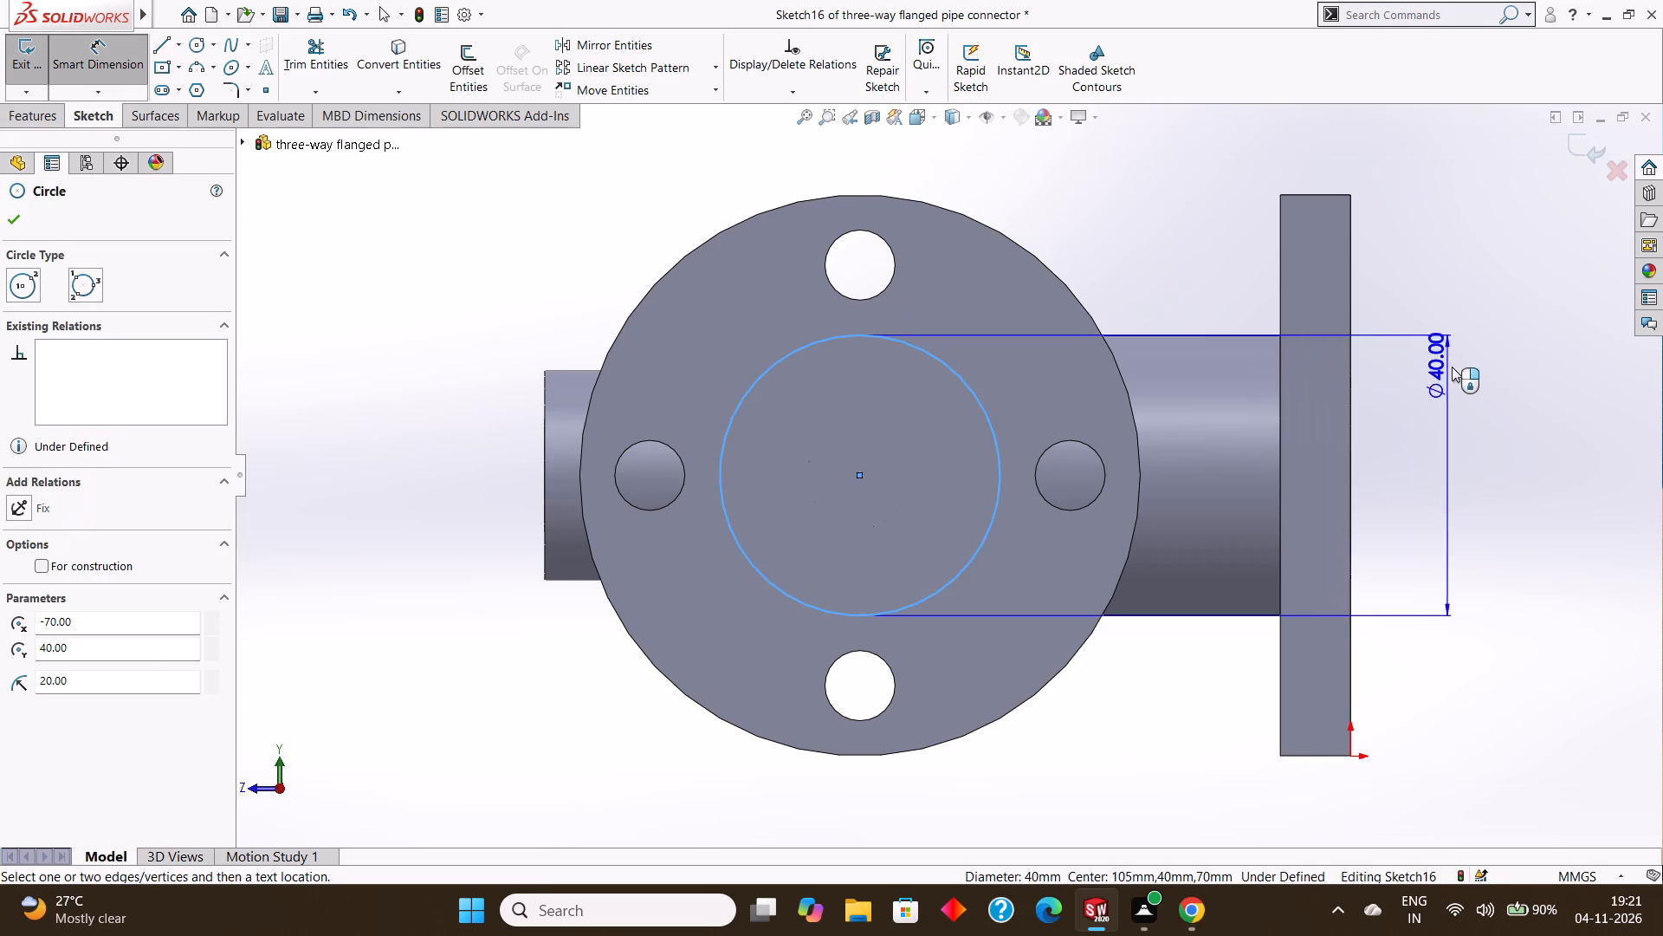
{"action": "left_click", "coordinate": [1453, 367]}
{"action": "left_click", "coordinate": [1382, 342]}
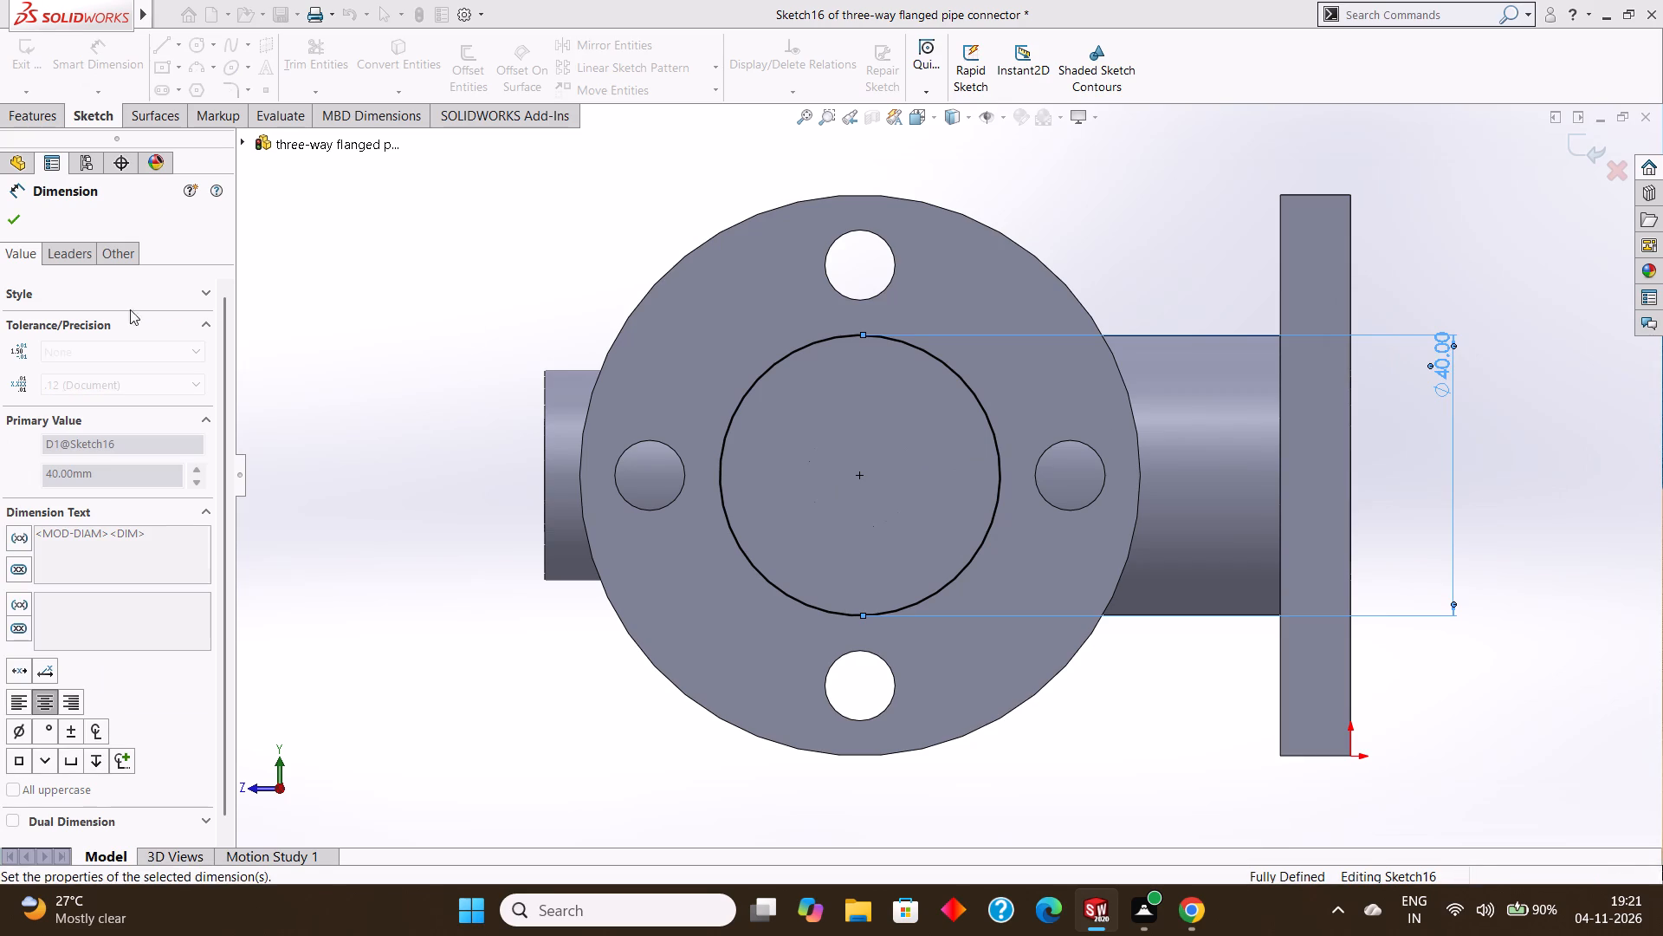
{"action": "left_click", "coordinate": [6, 224]}
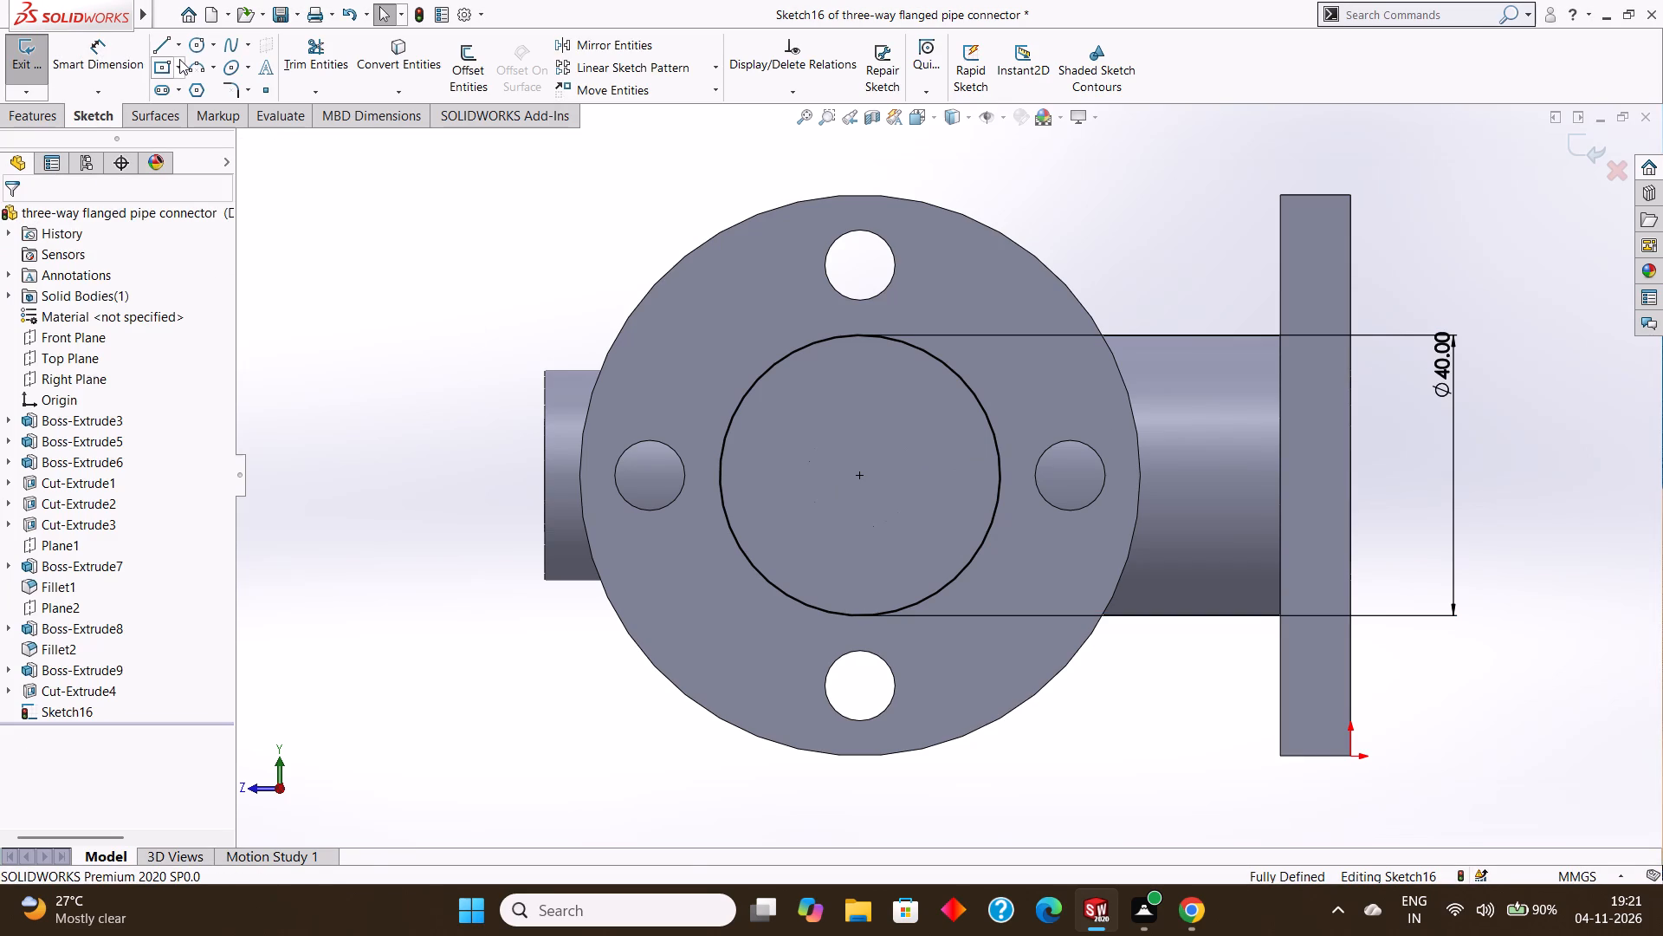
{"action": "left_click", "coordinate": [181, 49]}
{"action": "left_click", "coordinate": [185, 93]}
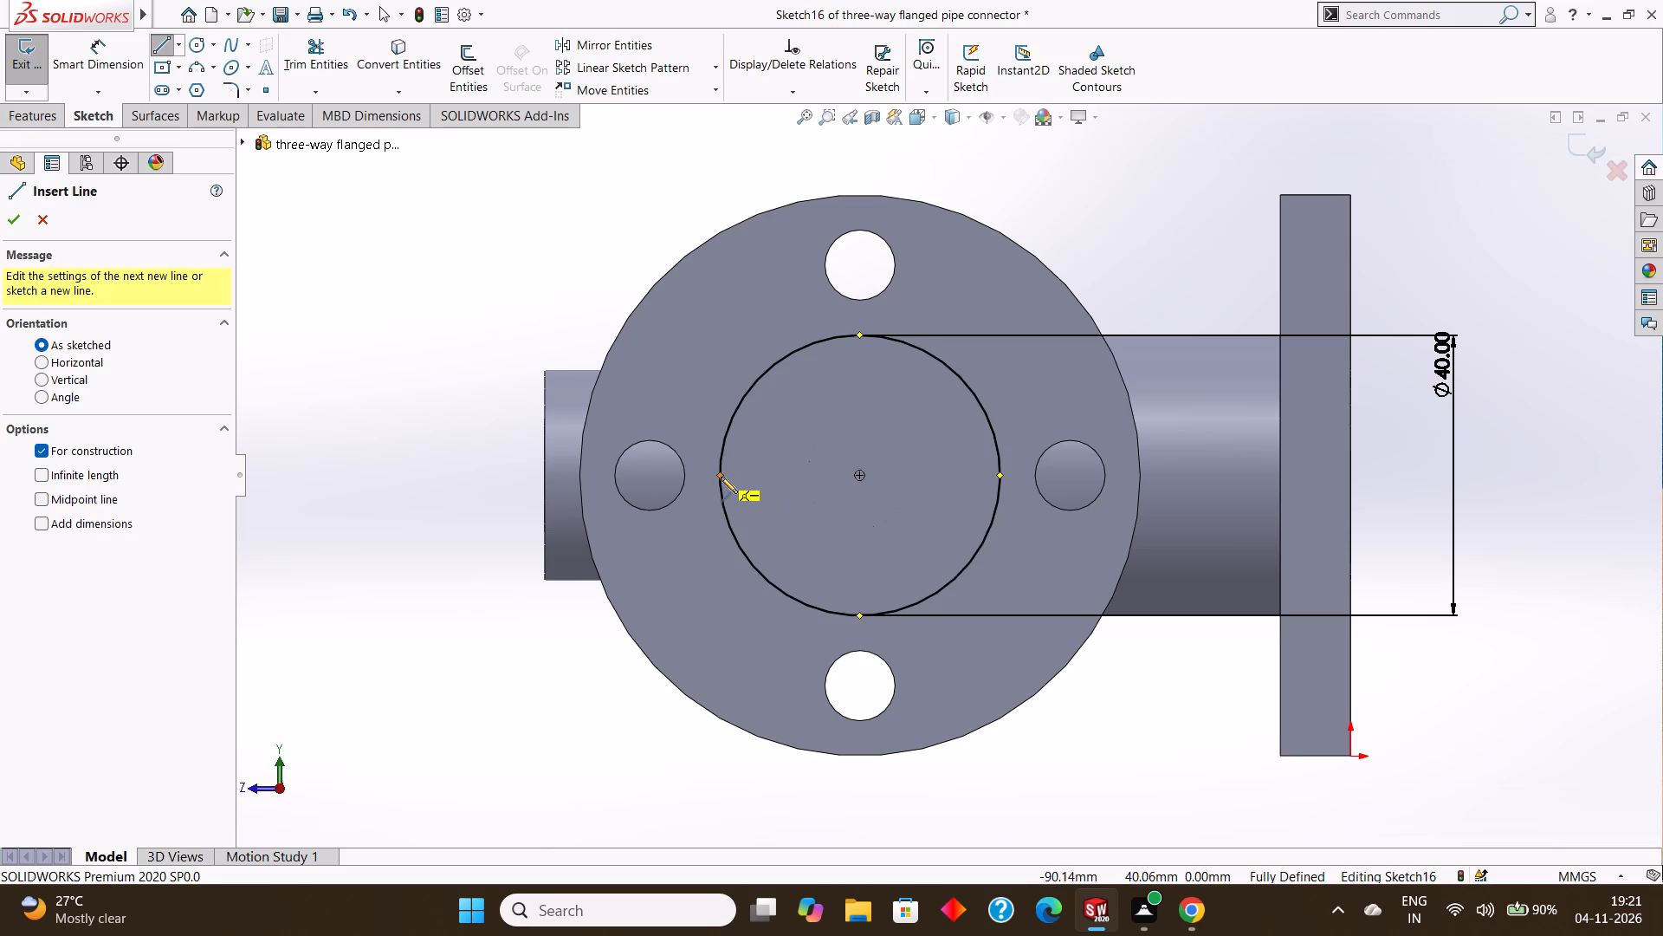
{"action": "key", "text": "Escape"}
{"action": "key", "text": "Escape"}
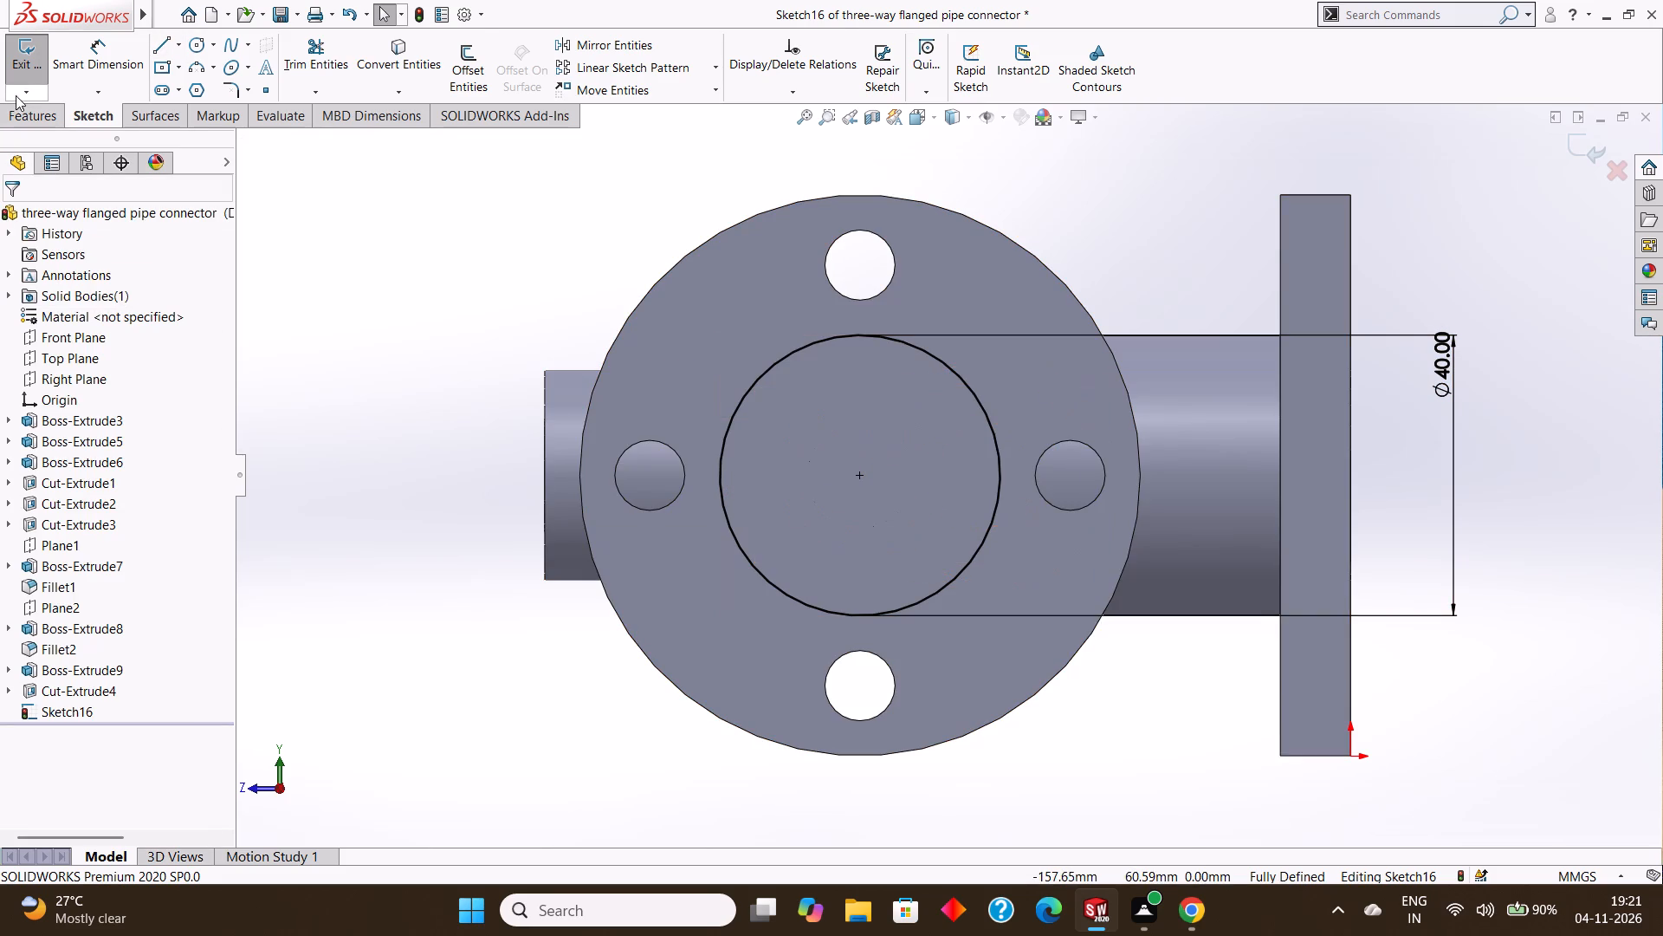
Cut-extrude the 40 mm circle as a blind recess 2 mm deep into the round flange's face.
{"action": "left_click", "coordinate": [23, 114]}
{"action": "left_click", "coordinate": [288, 73]}
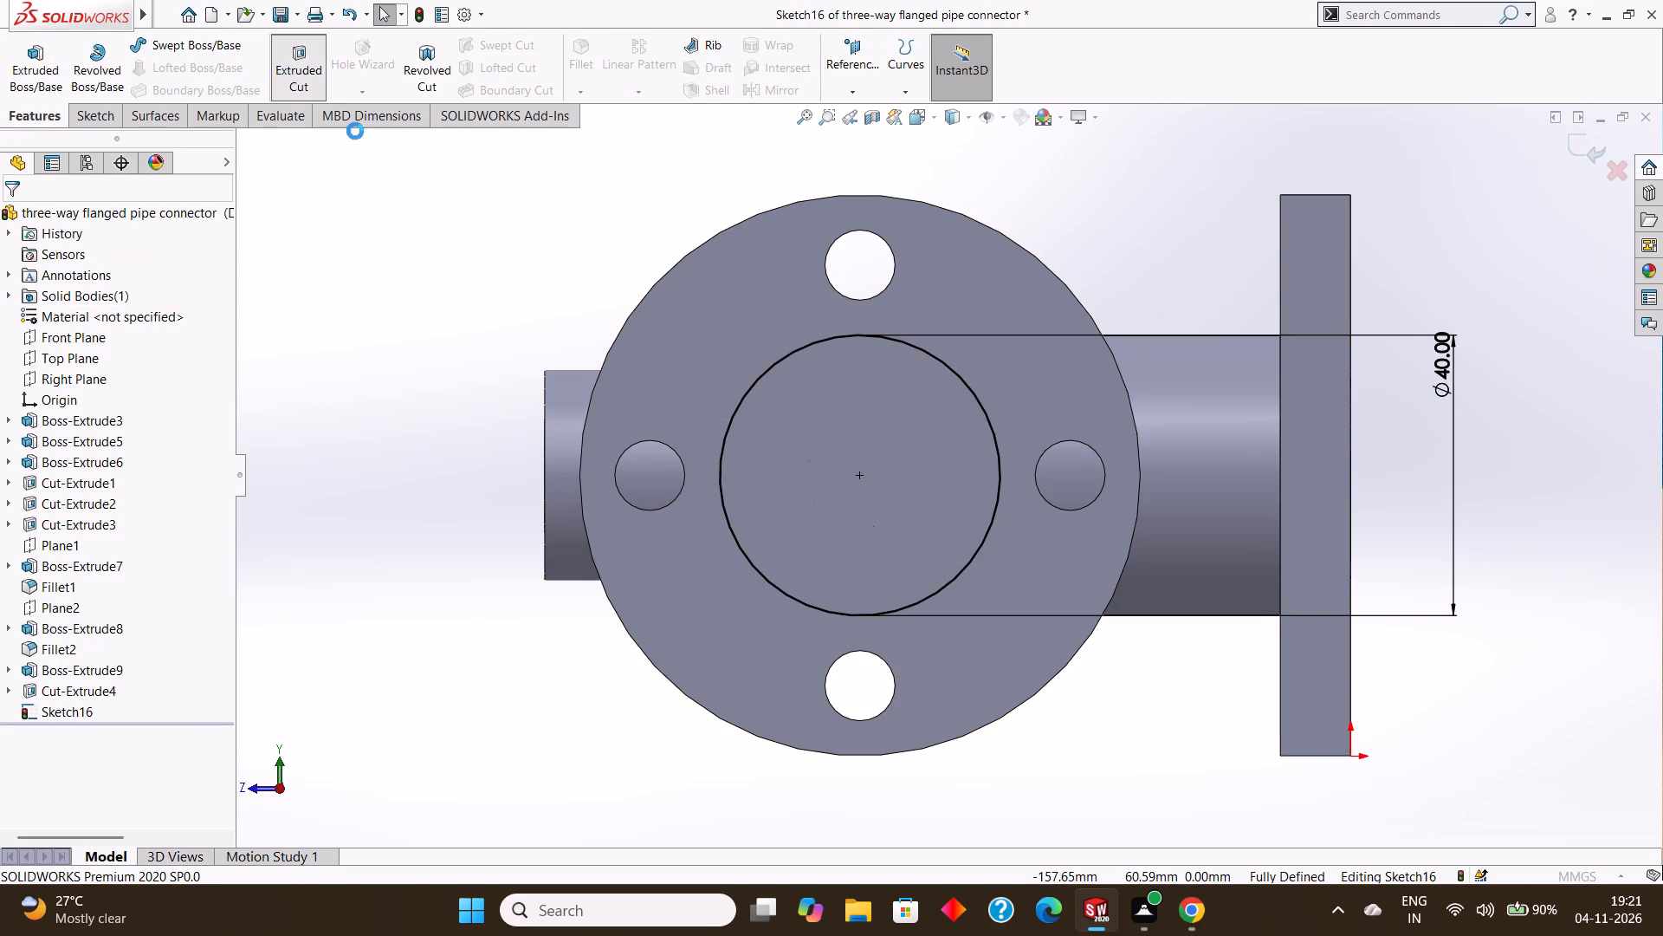
{"action": "middle_click_drag", "start_coordinate": [414, 211], "coordinate": [534, 205]}
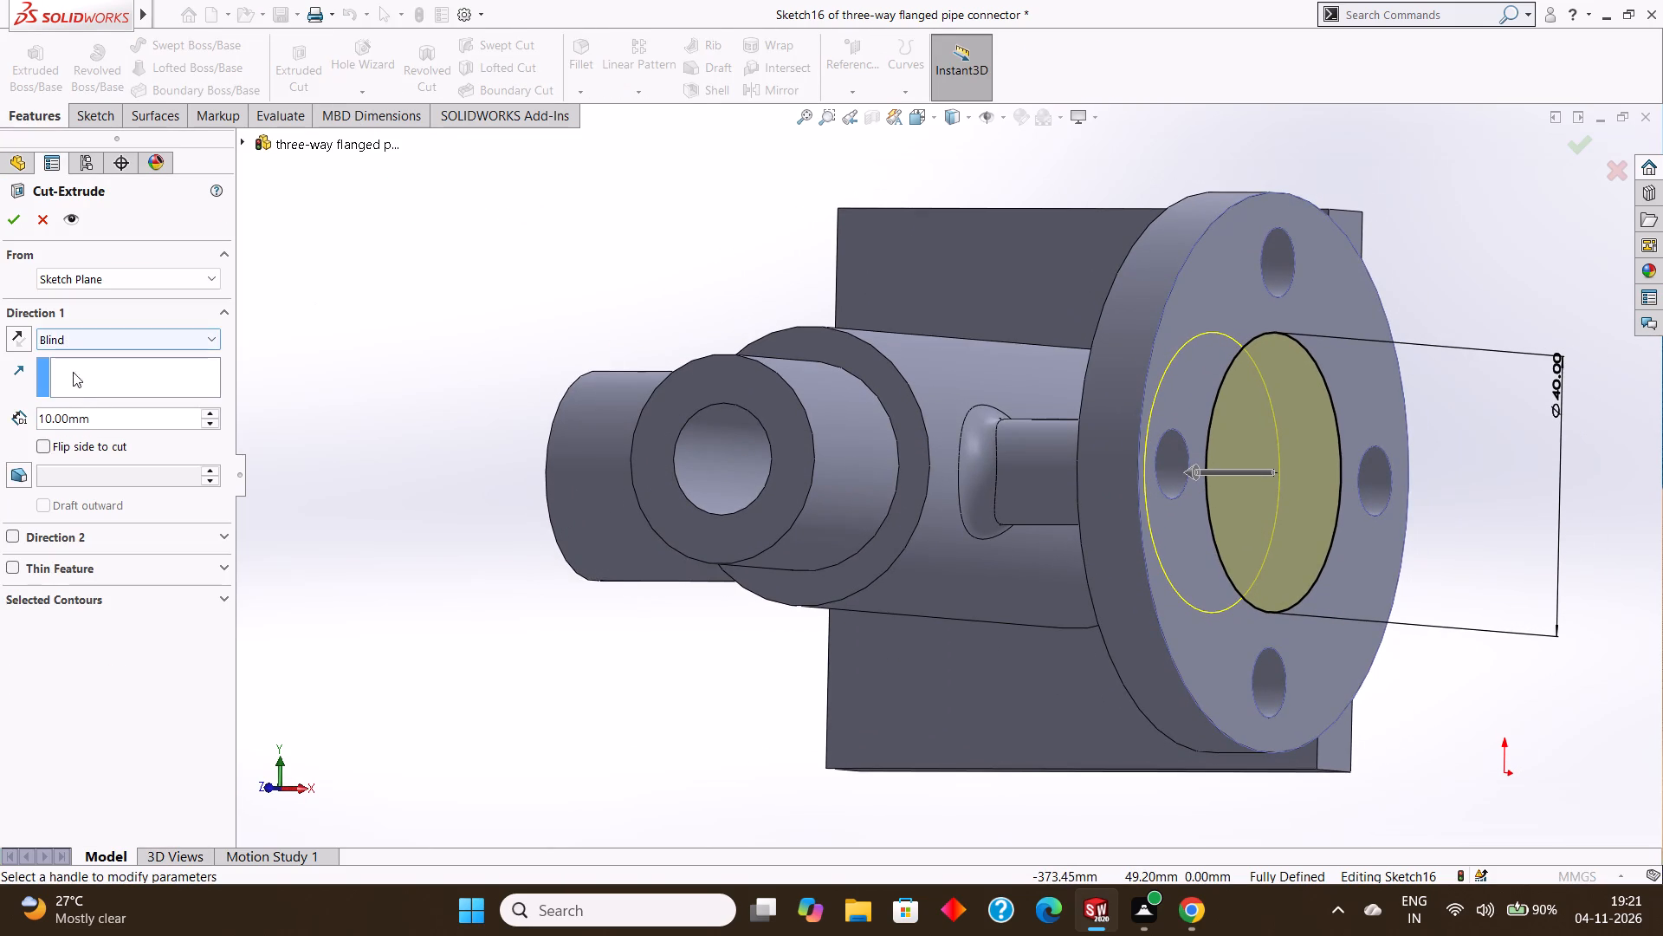
{"action": "left_click", "coordinate": [97, 411]}
{"action": "left_click_drag", "start_coordinate": [153, 419], "coordinate": [30, 412]}
{"action": "key", "text": "2"}
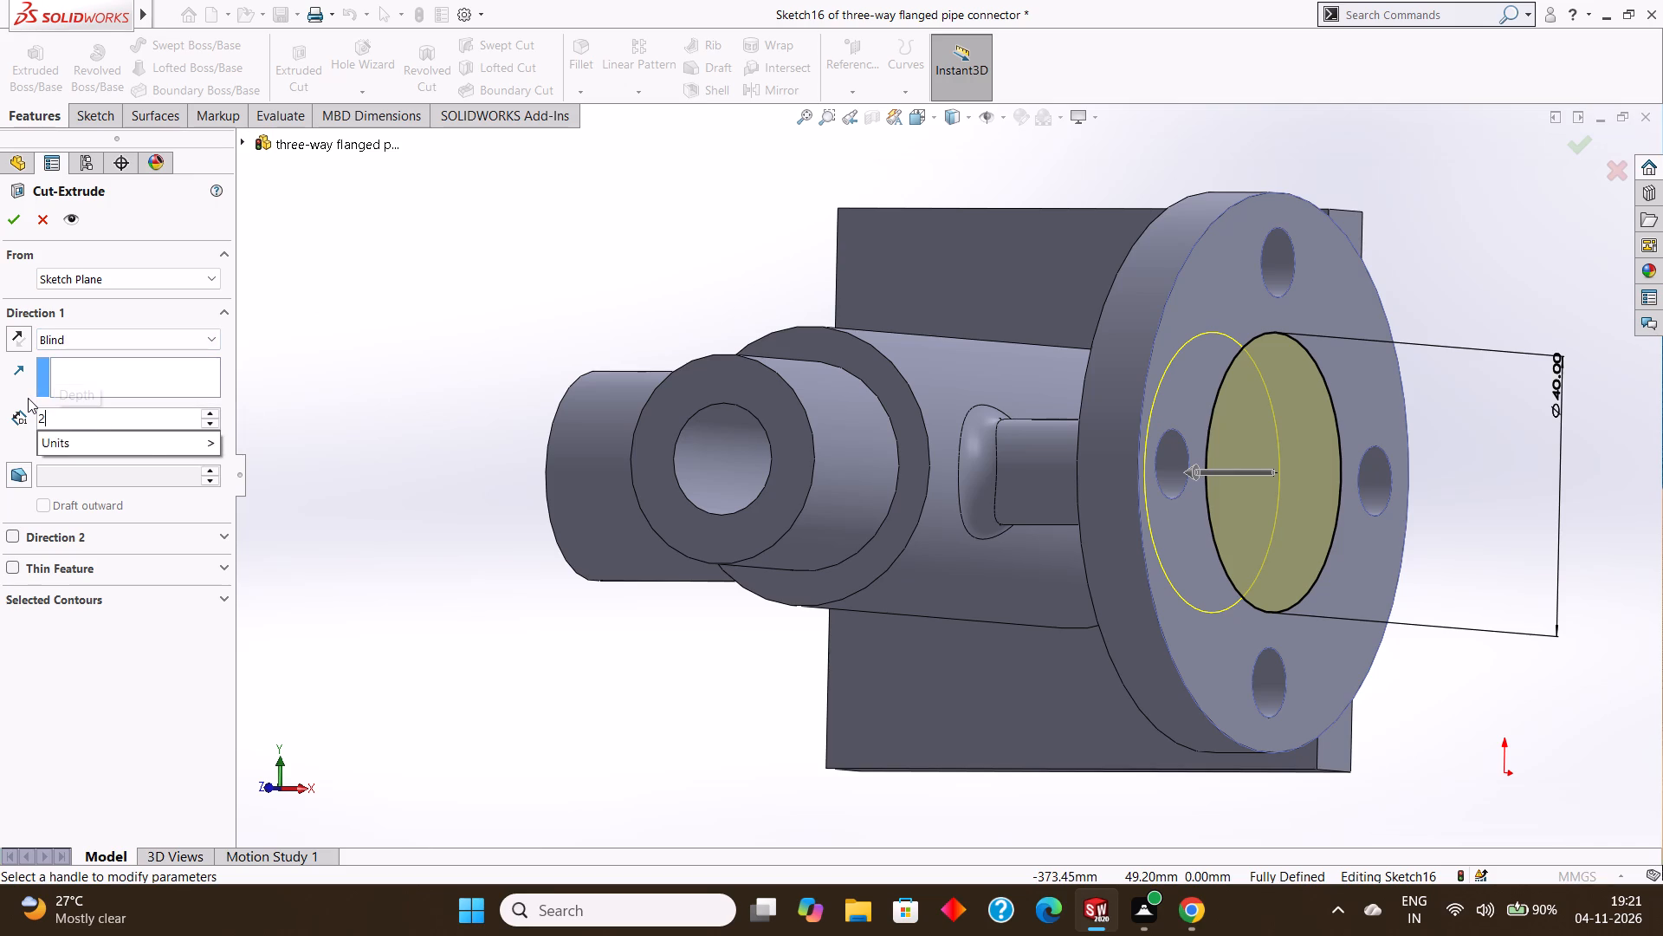
{"action": "key", "text": "Return"}
{"action": "left_click", "coordinate": [15, 222]}
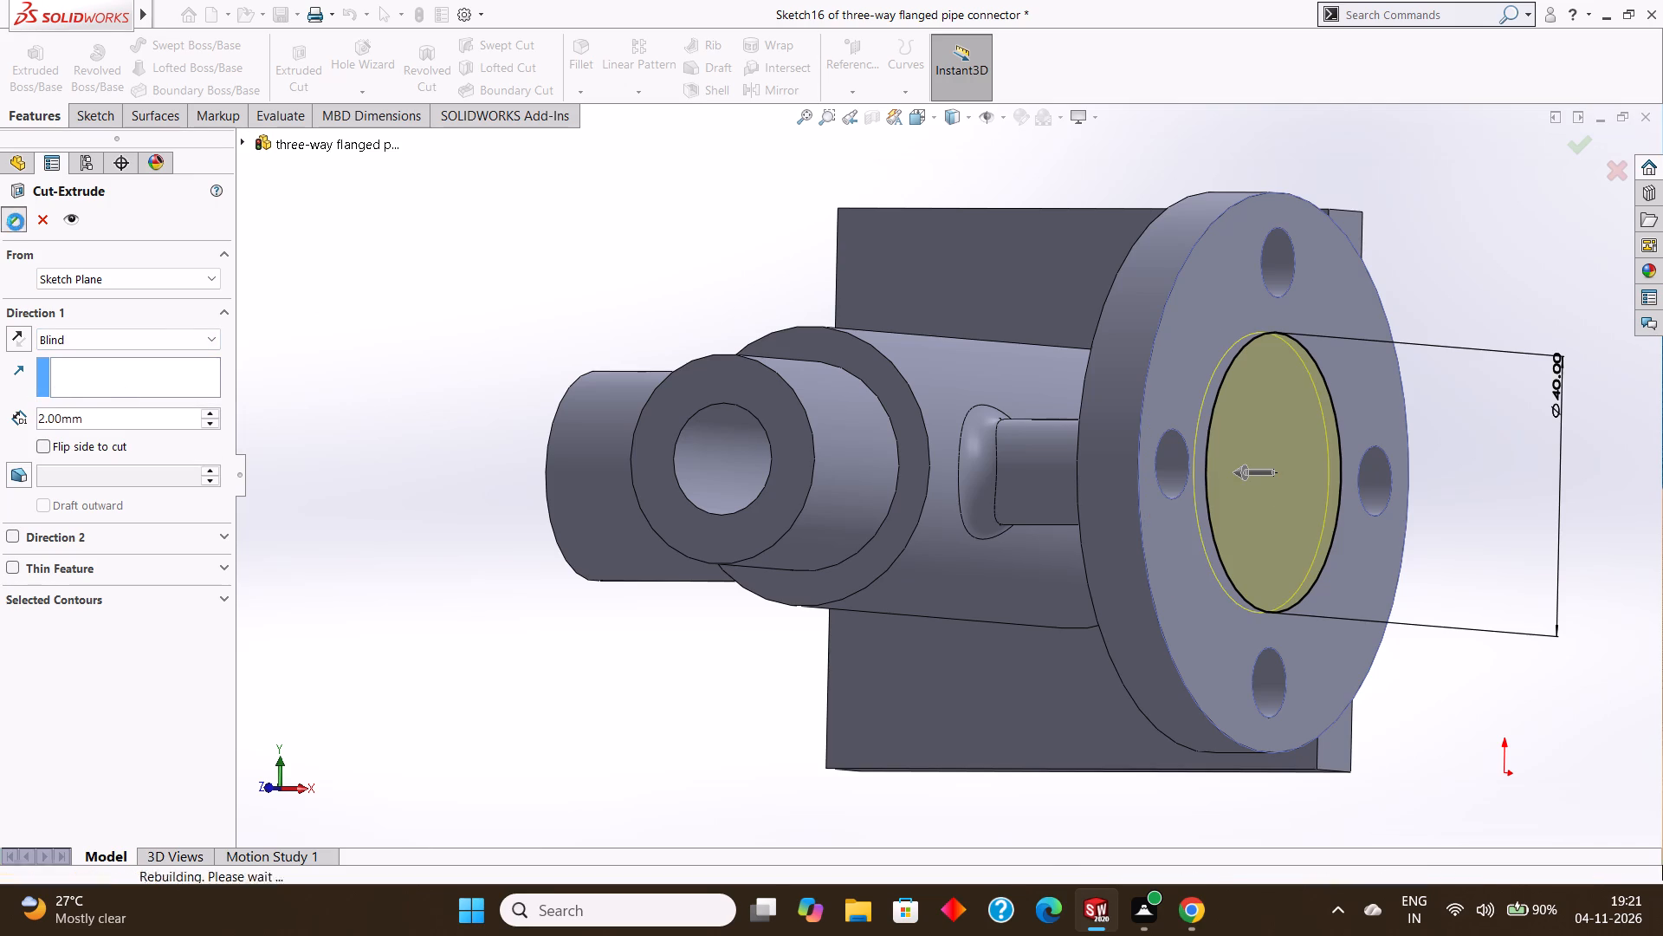
{"action": "scroll", "coordinate": [890, 471], "scroll_direction": "up", "scroll_amount": 3}
{"action": "left_click", "coordinate": [556, 572]}
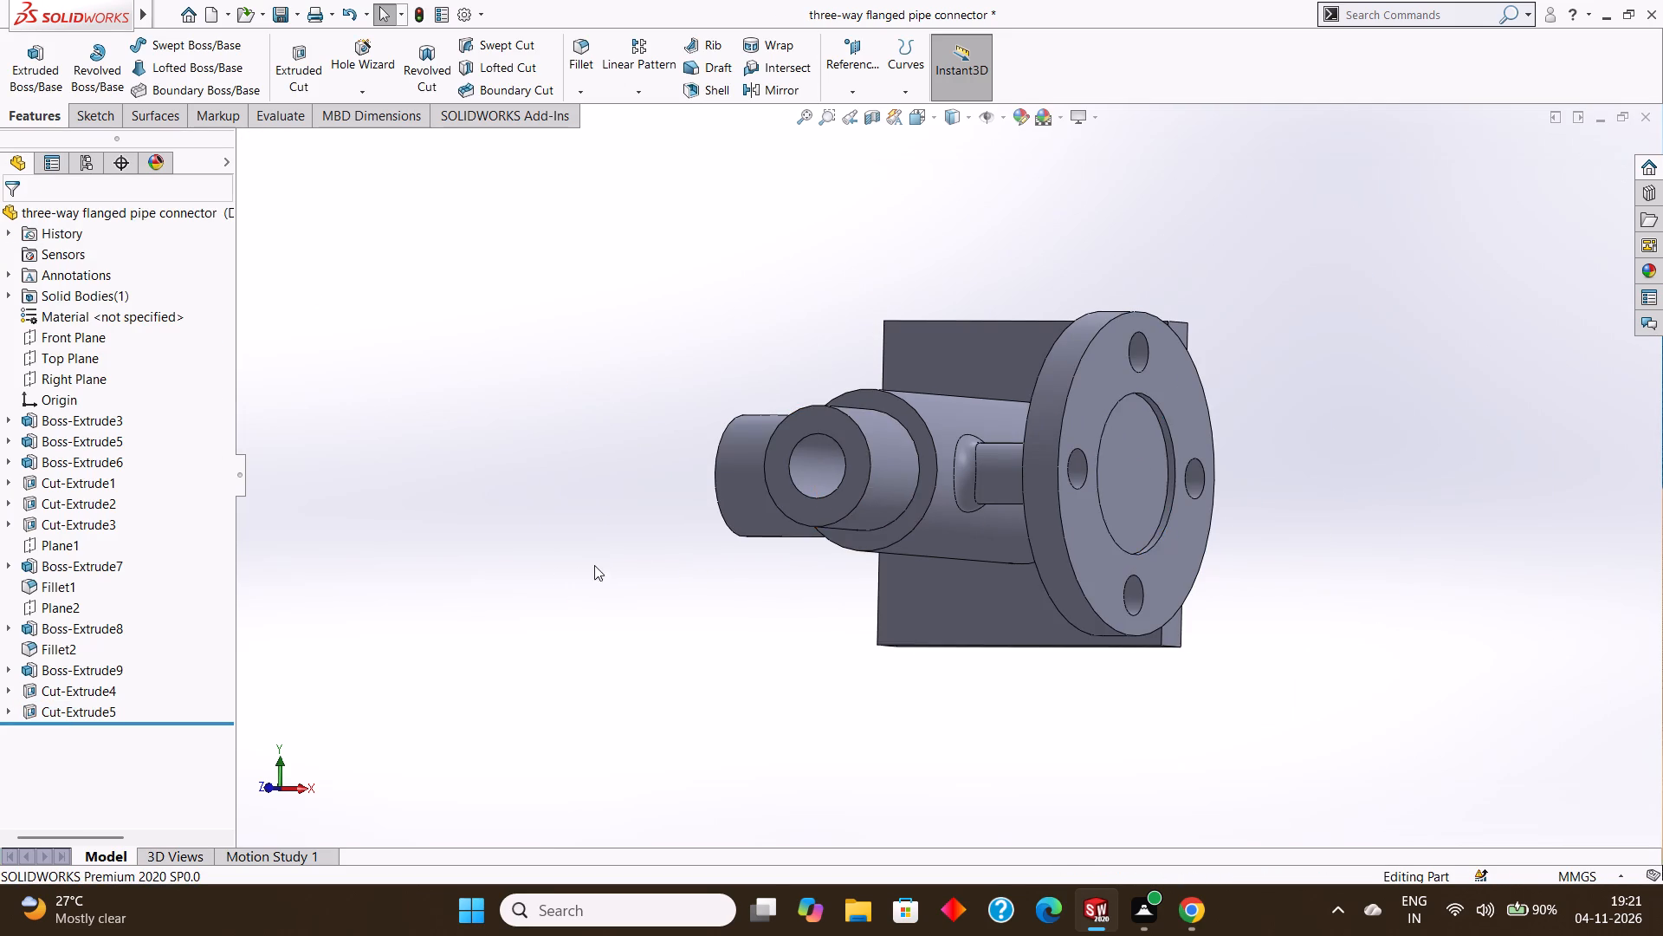
Examine the whole connector from several angles, including the vertical pipe, side branches, base plate and round flange.
{"action": "middle_click_drag", "start_coordinate": [593, 554], "coordinate": [645, 406]}
{"action": "middle_click_drag", "start_coordinate": [680, 483], "coordinate": [644, 391]}
{"action": "scroll", "coordinate": [670, 416], "scroll_direction": "up", "scroll_amount": 2}
{"action": "middle_click_drag", "start_coordinate": [664, 416], "coordinate": [726, 381]}
{"action": "middle_click_drag", "start_coordinate": [720, 401], "coordinate": [701, 400]}
{"action": "middle_click_drag", "start_coordinate": [696, 398], "coordinate": [708, 416]}
{"action": "middle_click_drag", "start_coordinate": [686, 401], "coordinate": [695, 413]}
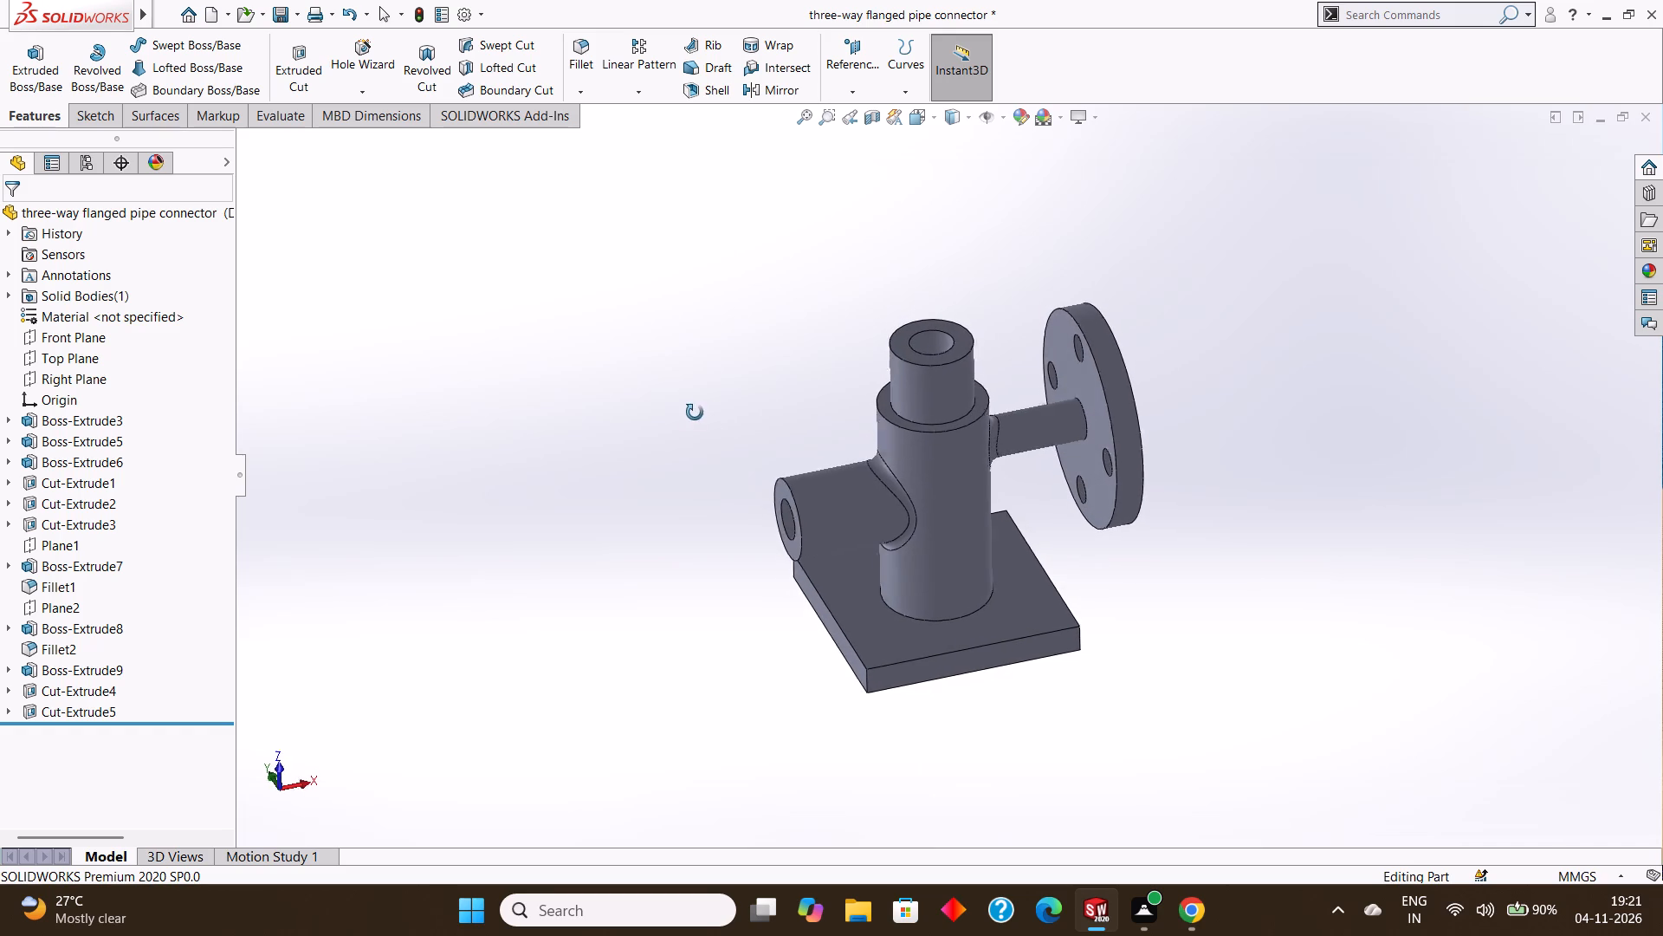
{"action": "middle_click_drag", "start_coordinate": [695, 413], "coordinate": [696, 414]}
{"action": "middle_click_drag", "start_coordinate": [678, 418], "coordinate": [648, 418]}
{"action": "middle_click_drag", "start_coordinate": [715, 406], "coordinate": [705, 421]}
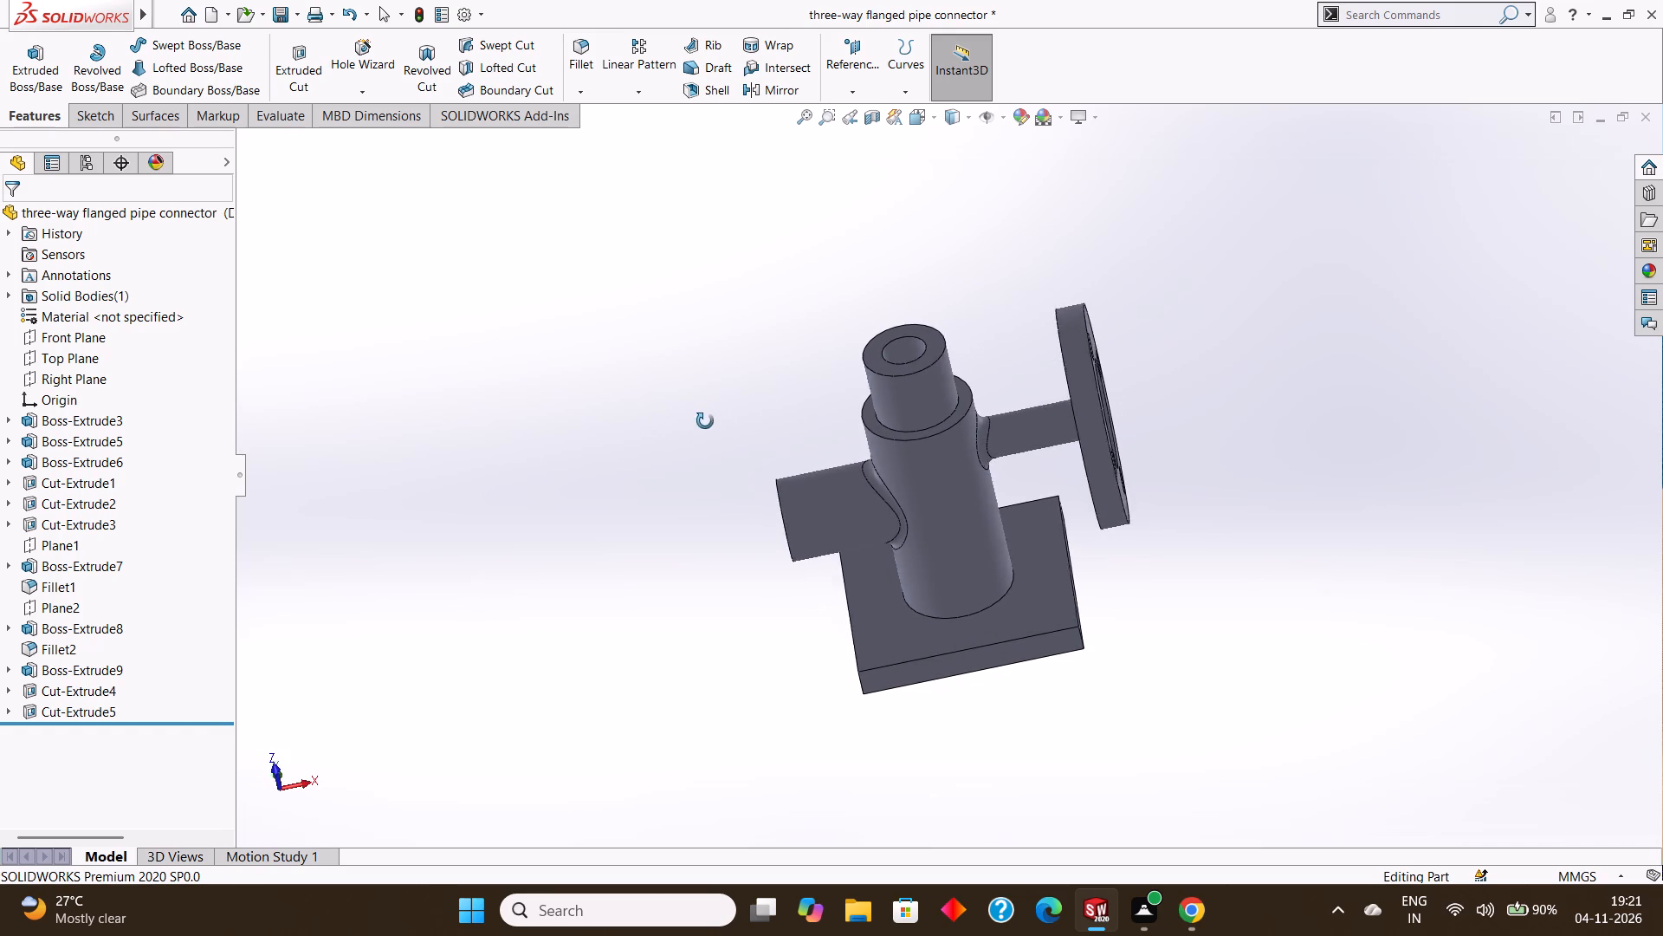
{"action": "middle_click_drag", "start_coordinate": [705, 421], "coordinate": [704, 421]}
{"action": "middle_click_drag", "start_coordinate": [704, 407], "coordinate": [709, 422]}
{"action": "middle_click", "coordinate": [708, 417]}
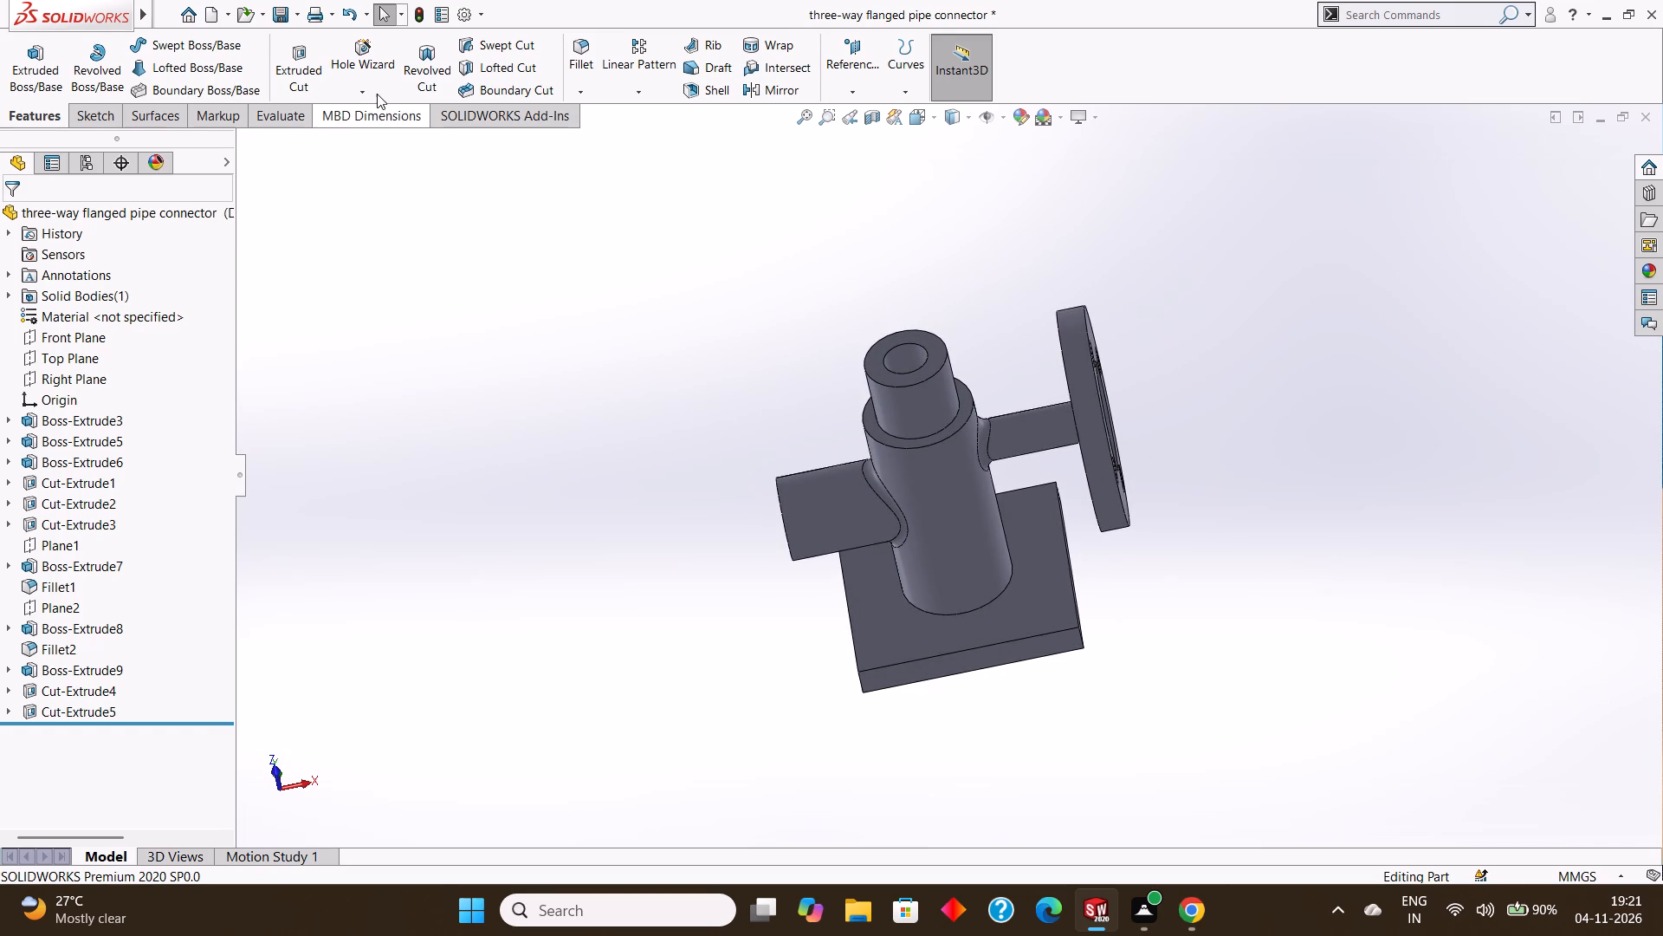
Fillet the edge where the side branch pipe meets the back of the round flange with a 4 mm radius.
{"action": "left_click", "coordinate": [586, 93]}
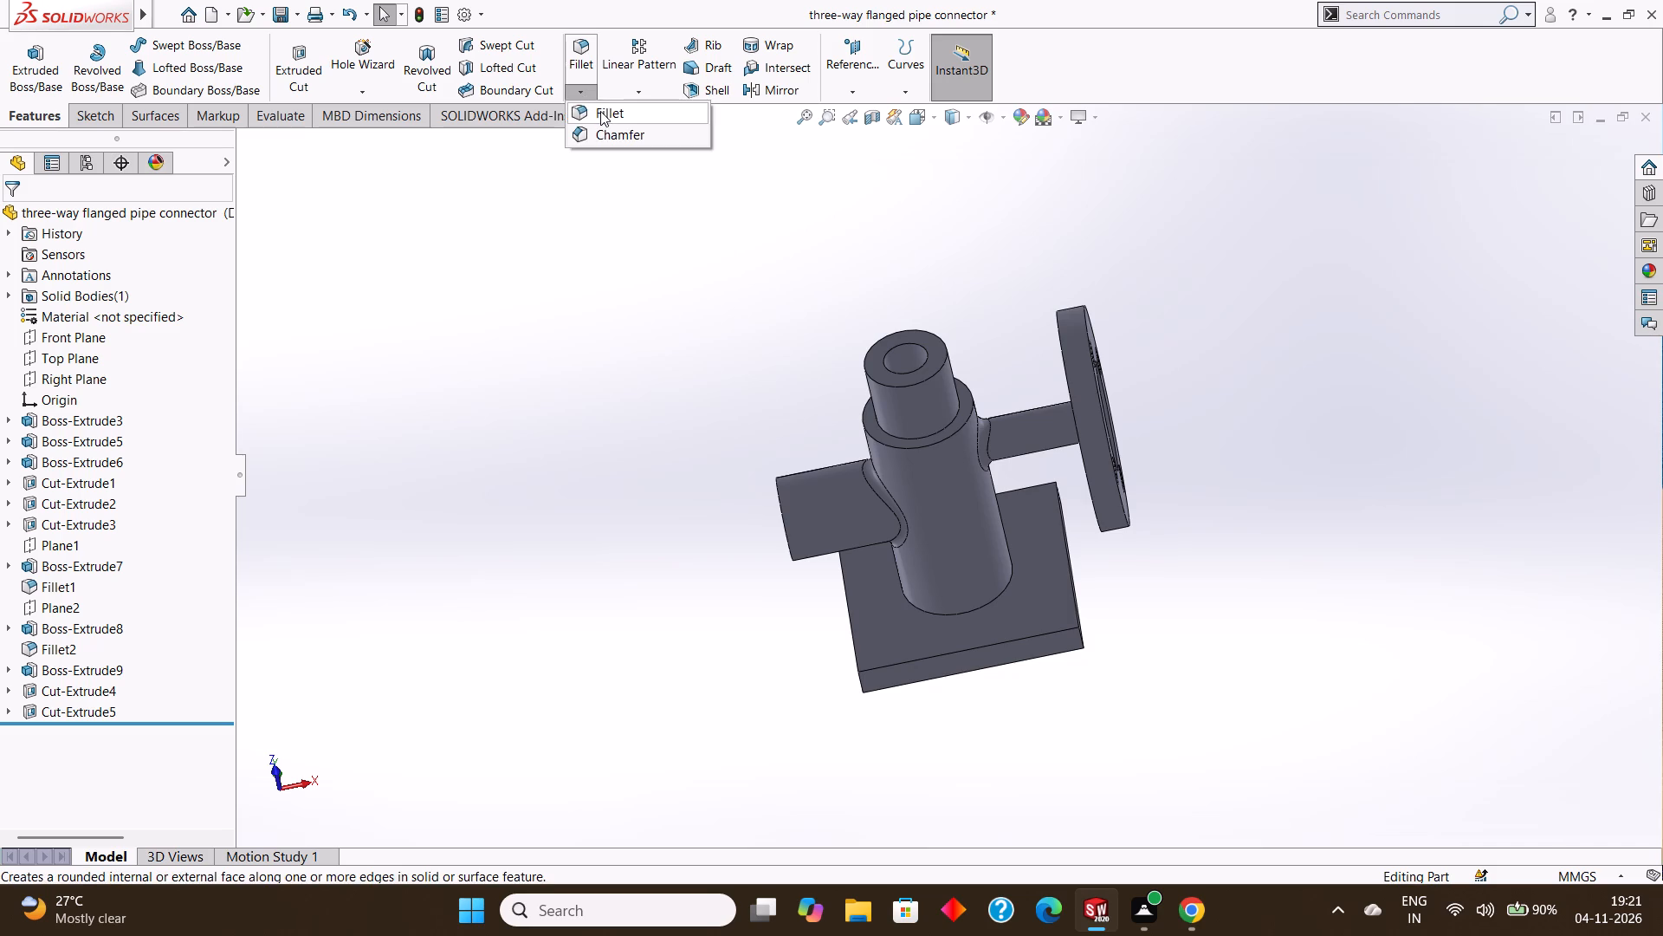
{"action": "left_click", "coordinate": [601, 112]}
{"action": "middle_click_drag", "start_coordinate": [460, 321], "coordinate": [496, 313]}
{"action": "scroll", "coordinate": [496, 313], "scroll_direction": "down", "scroll_amount": 1}
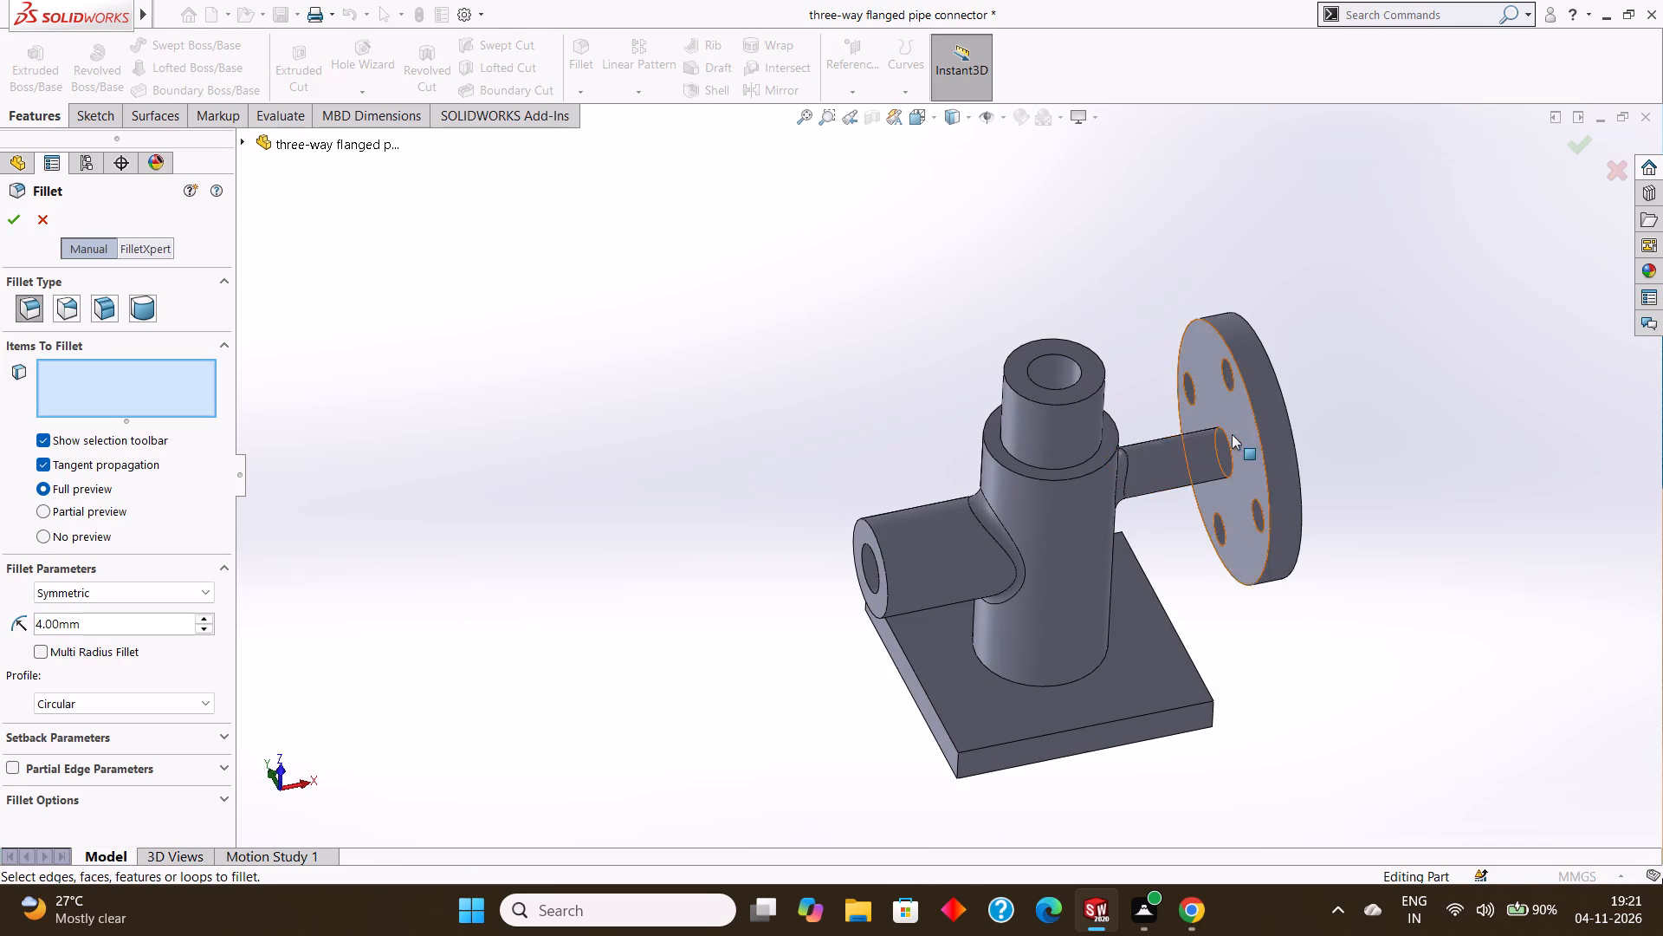
{"action": "scroll", "coordinate": [1232, 434], "scroll_direction": "down", "scroll_amount": 2}
{"action": "left_click", "coordinate": [1194, 444]}
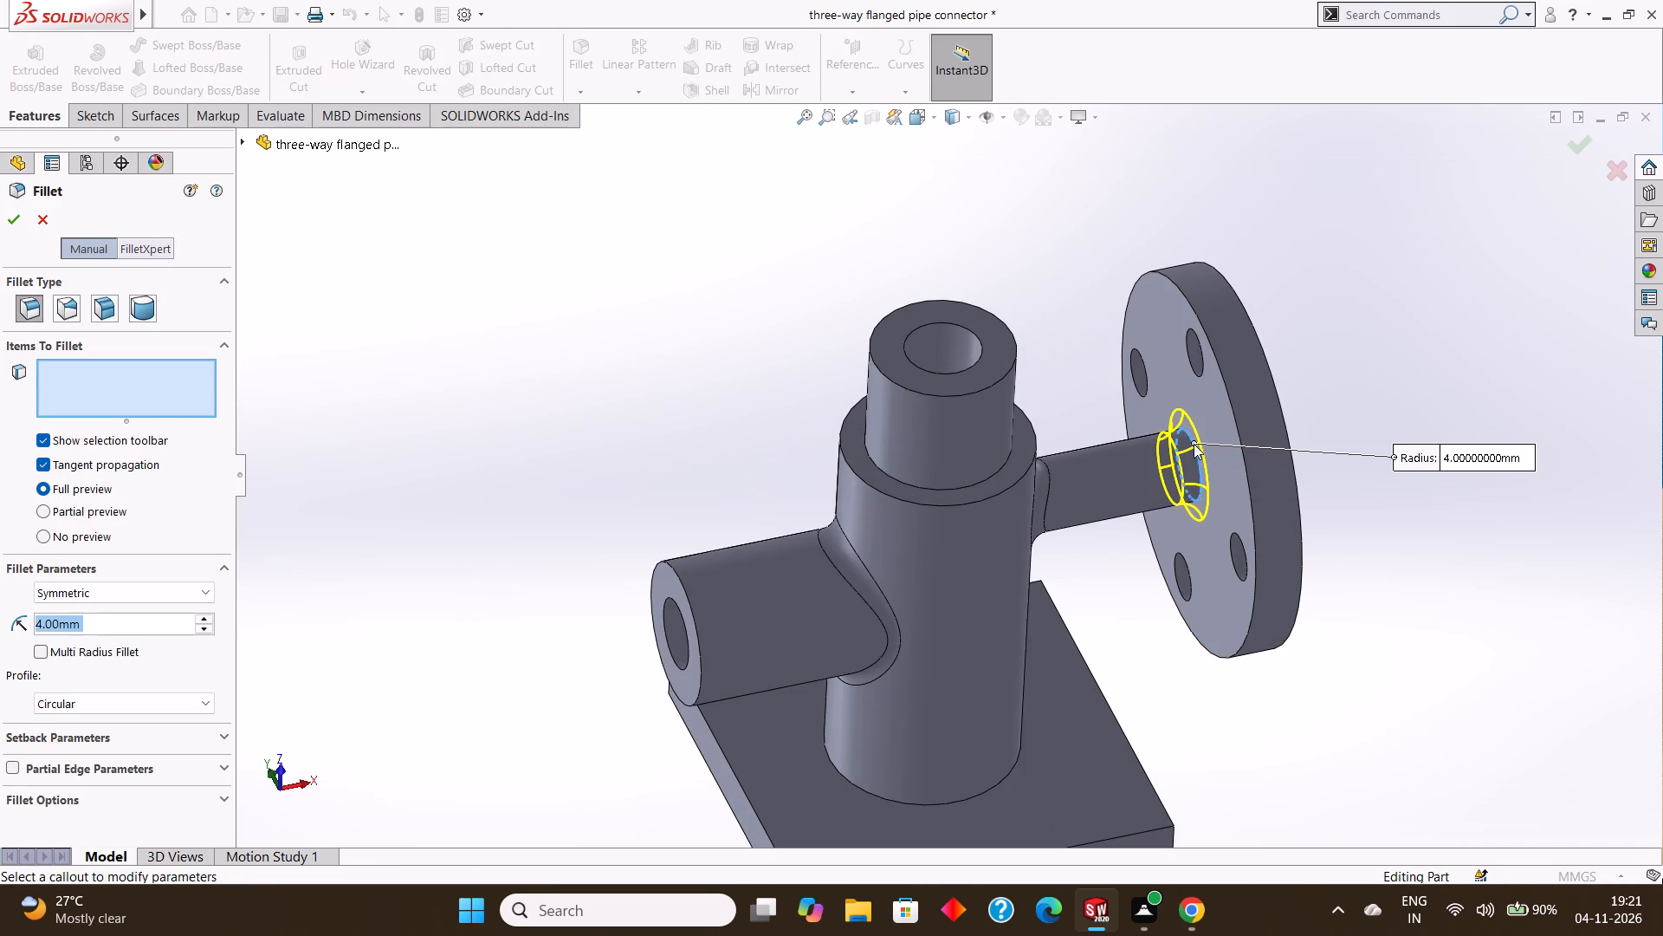
{"action": "left_click", "coordinate": [14, 213]}
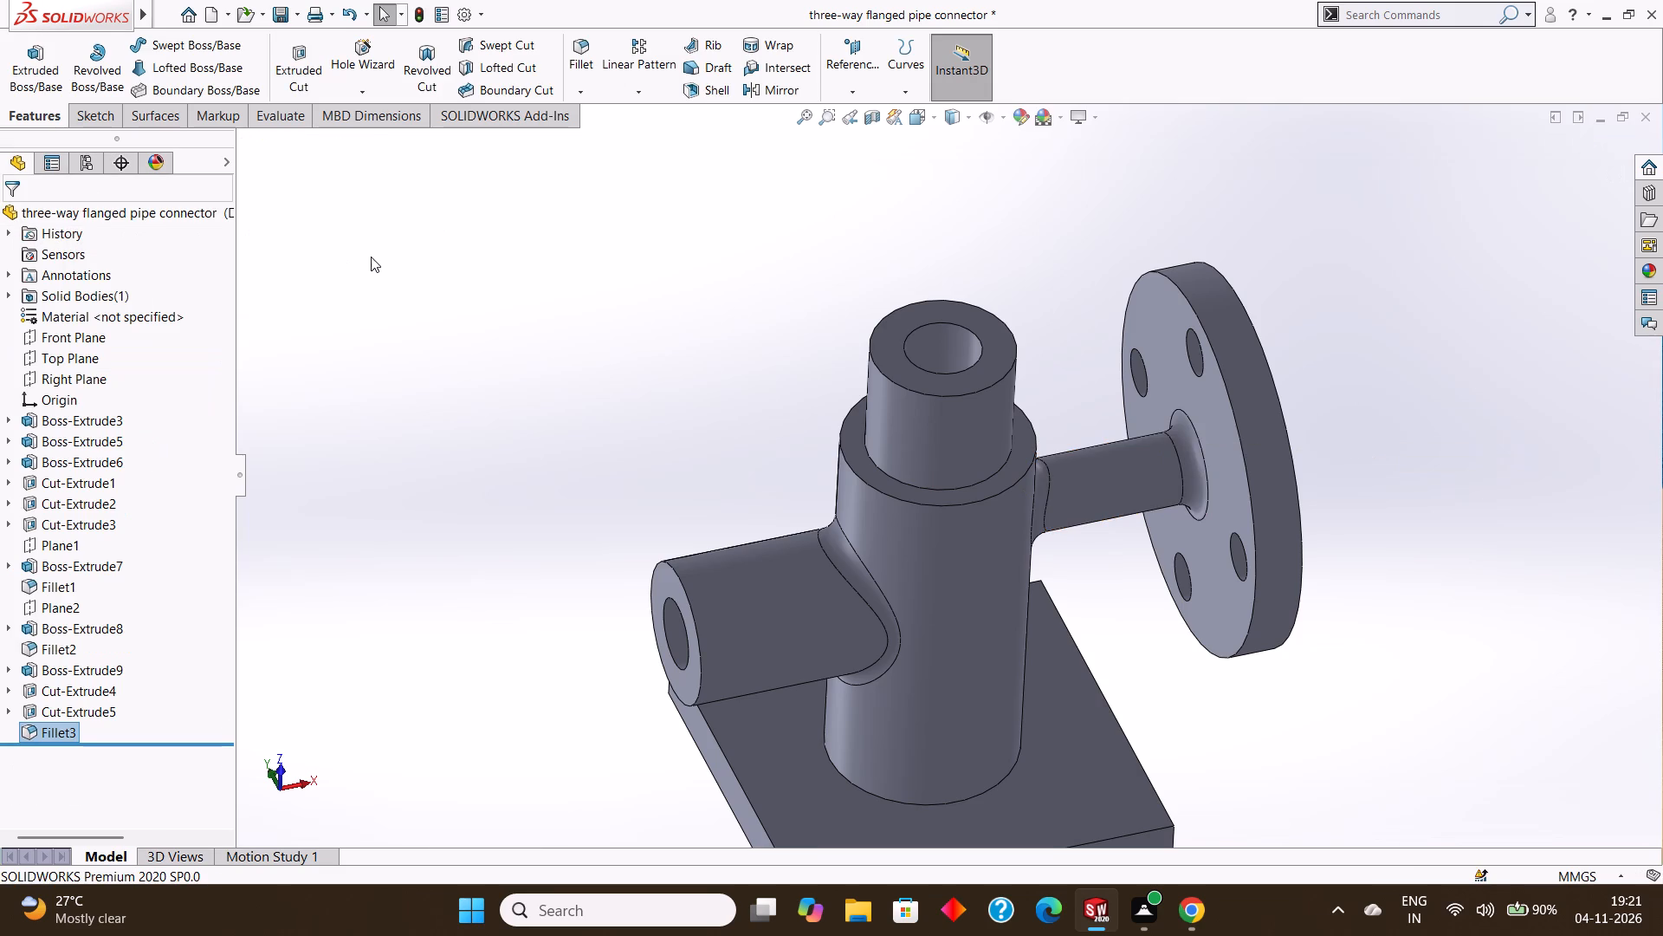
Examine the connector from several angles, including the flange joint, the pipe branches and the base plate.
{"action": "scroll", "coordinate": [372, 257], "scroll_direction": "up", "scroll_amount": 1}
{"action": "middle_click_drag", "start_coordinate": [432, 292], "coordinate": [436, 254]}
{"action": "middle_click_drag", "start_coordinate": [453, 281], "coordinate": [441, 270]}
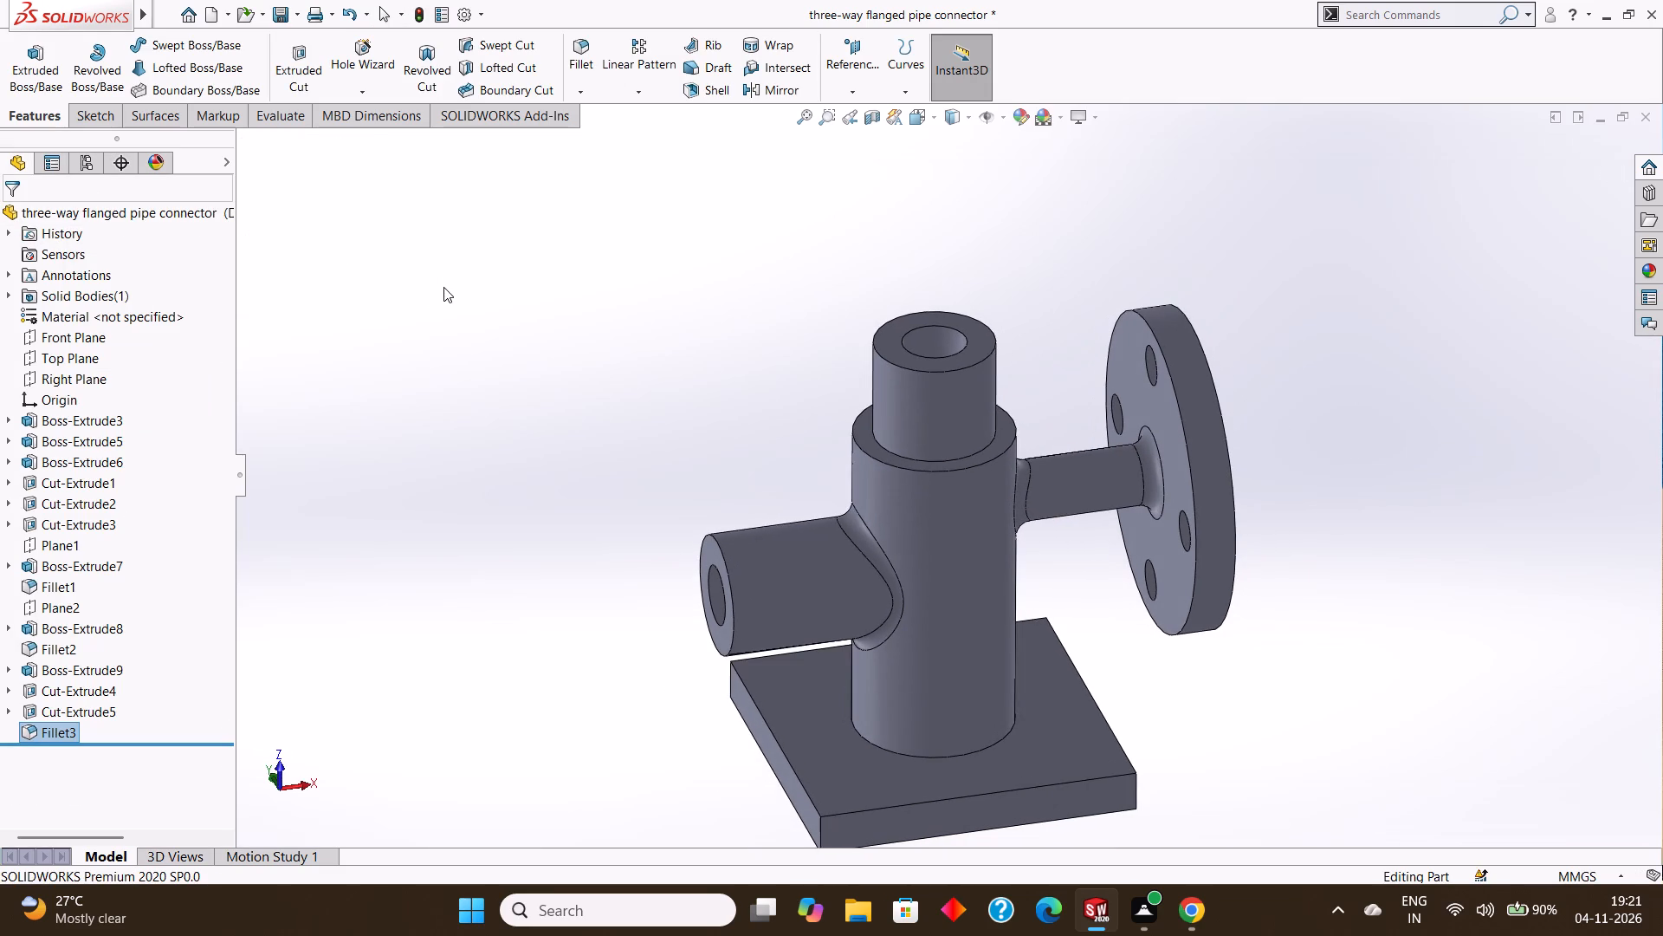
{"action": "middle_click_drag", "start_coordinate": [443, 287], "coordinate": [428, 274]}
{"action": "middle_click", "coordinate": [469, 286]}
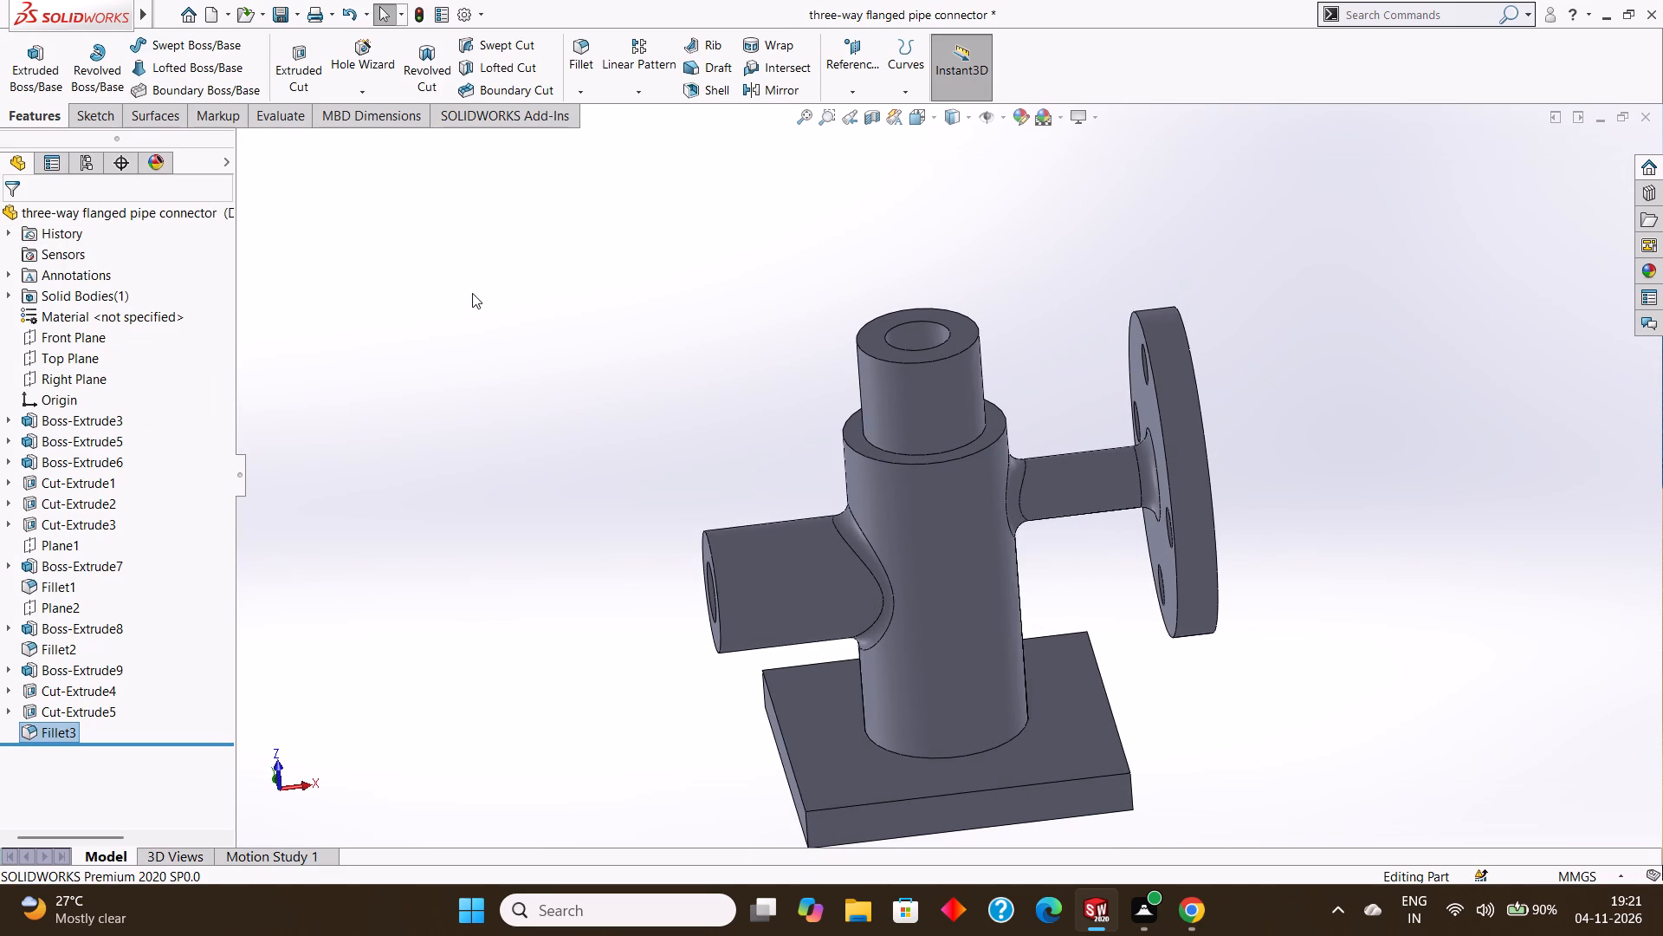
{"action": "middle_click", "coordinate": [471, 293]}
{"action": "middle_click", "coordinate": [466, 309]}
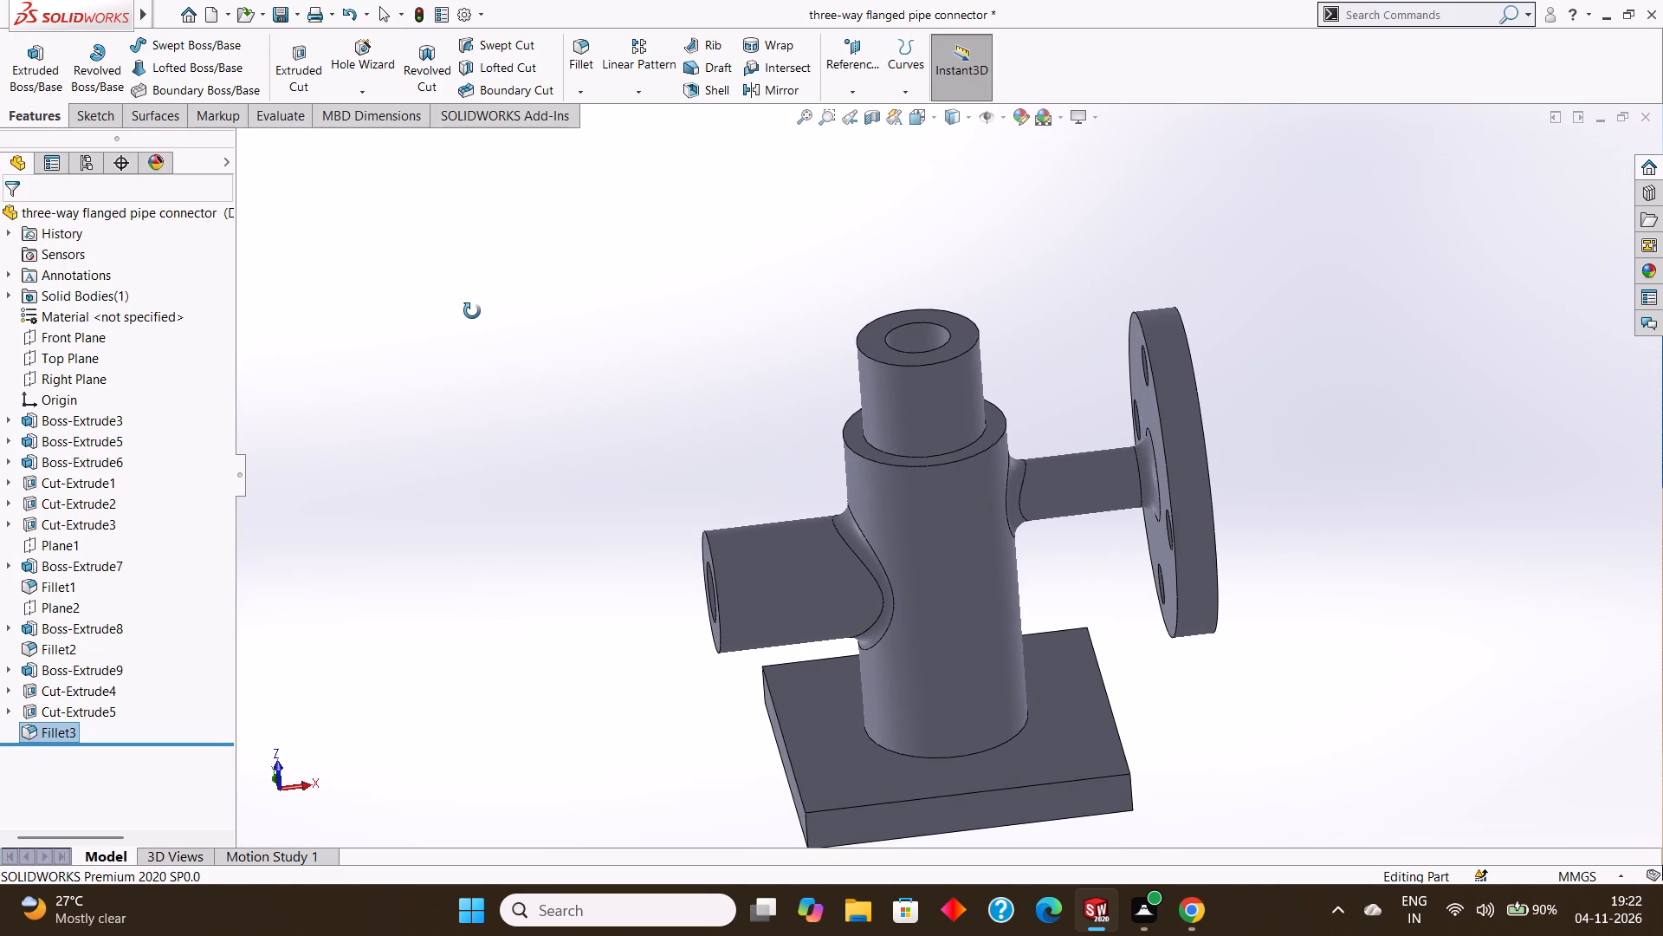
{"action": "middle_click_drag", "start_coordinate": [463, 310], "coordinate": [455, 308]}
{"action": "middle_click_drag", "start_coordinate": [454, 305], "coordinate": [454, 310]}
{"action": "scroll", "coordinate": [454, 305], "scroll_direction": "down", "scroll_amount": 1}
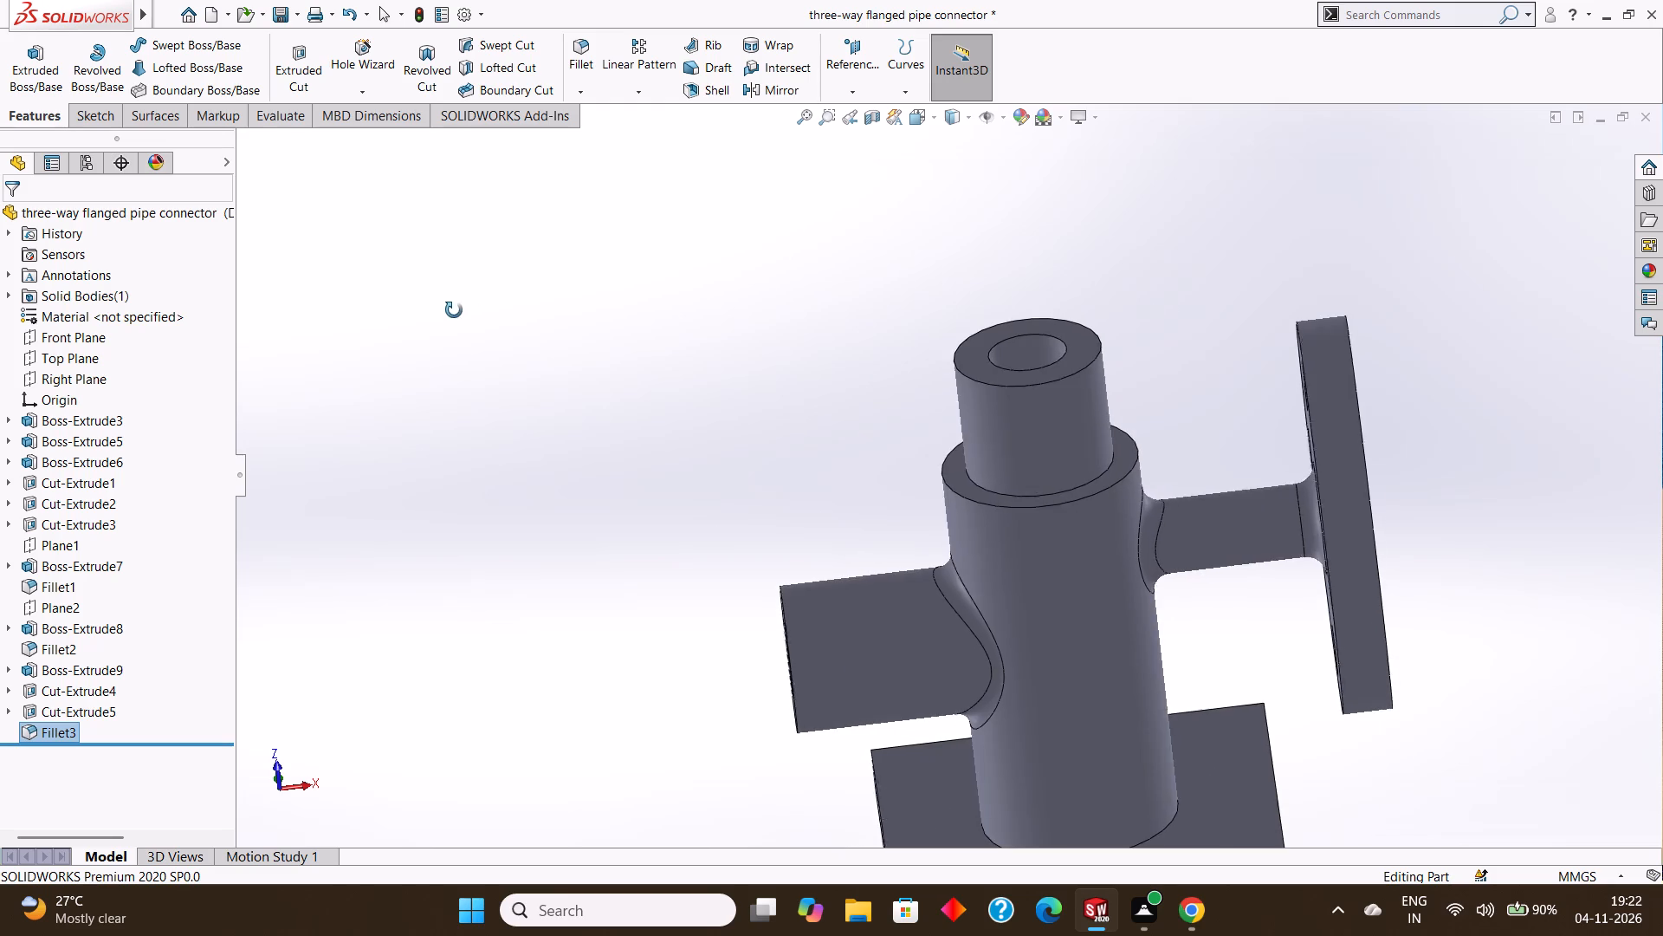
{"action": "middle_click_drag", "start_coordinate": [454, 310], "coordinate": [456, 313]}
{"action": "scroll", "coordinate": [456, 309], "scroll_direction": "up", "scroll_amount": 1}
{"action": "middle_click_drag", "start_coordinate": [457, 309], "coordinate": [460, 319]}
{"action": "middle_click_drag", "start_coordinate": [461, 319], "coordinate": [469, 331]}
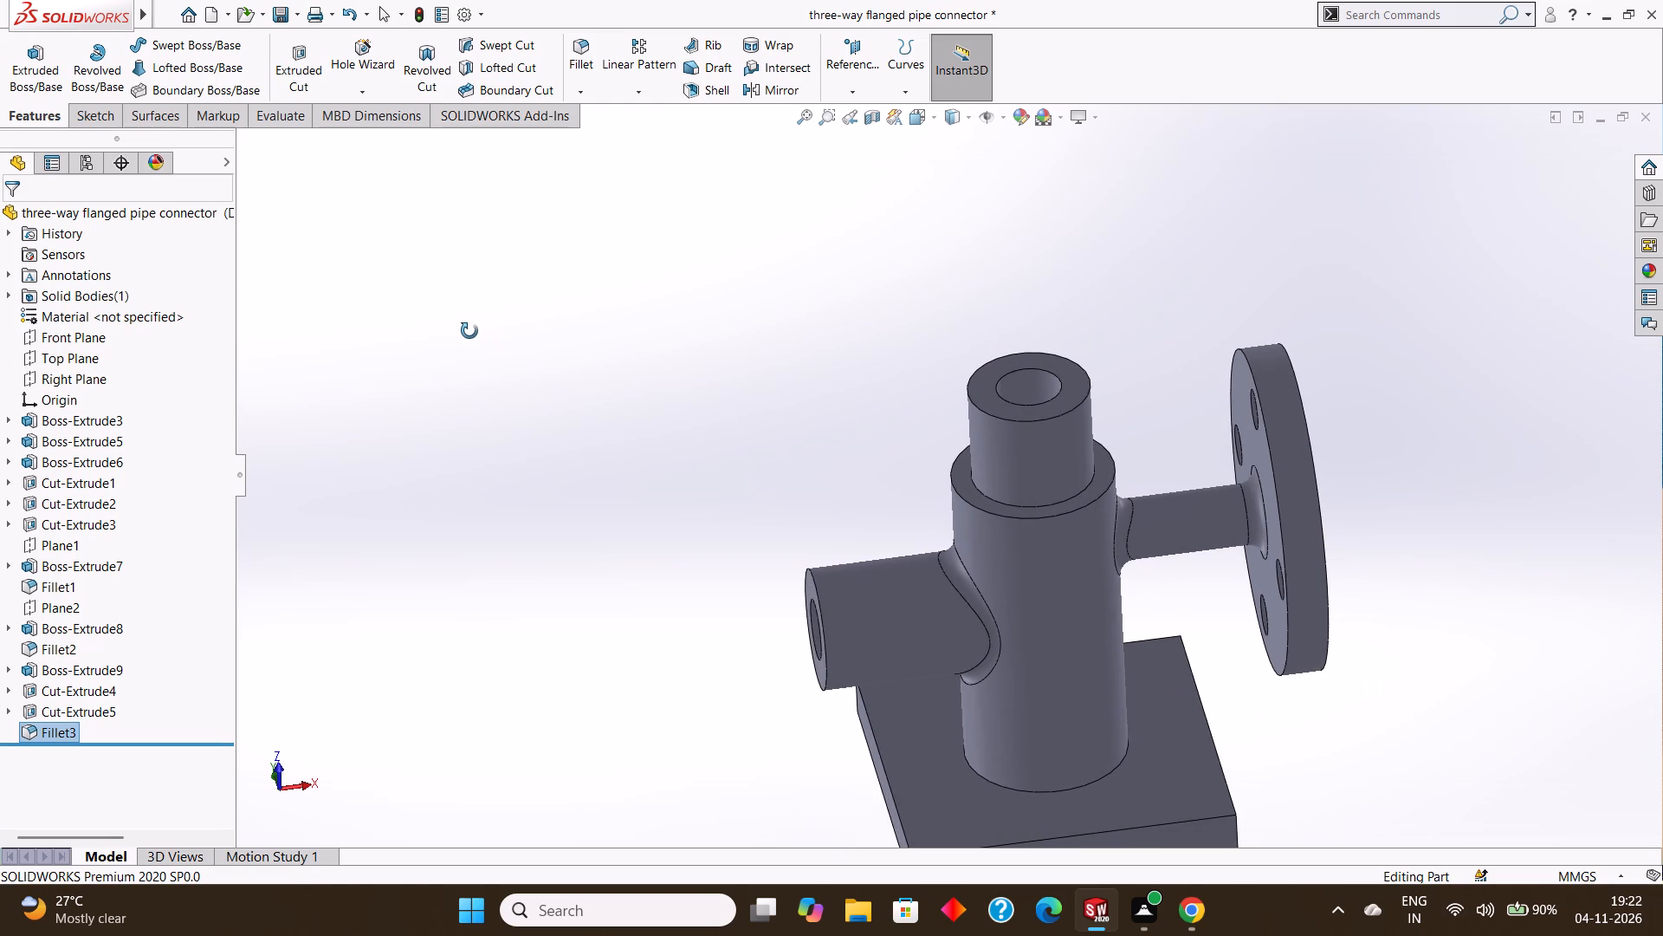
{"action": "middle_click_drag", "start_coordinate": [469, 331], "coordinate": [467, 327]}
{"action": "middle_click_drag", "start_coordinate": [467, 326], "coordinate": [469, 329]}
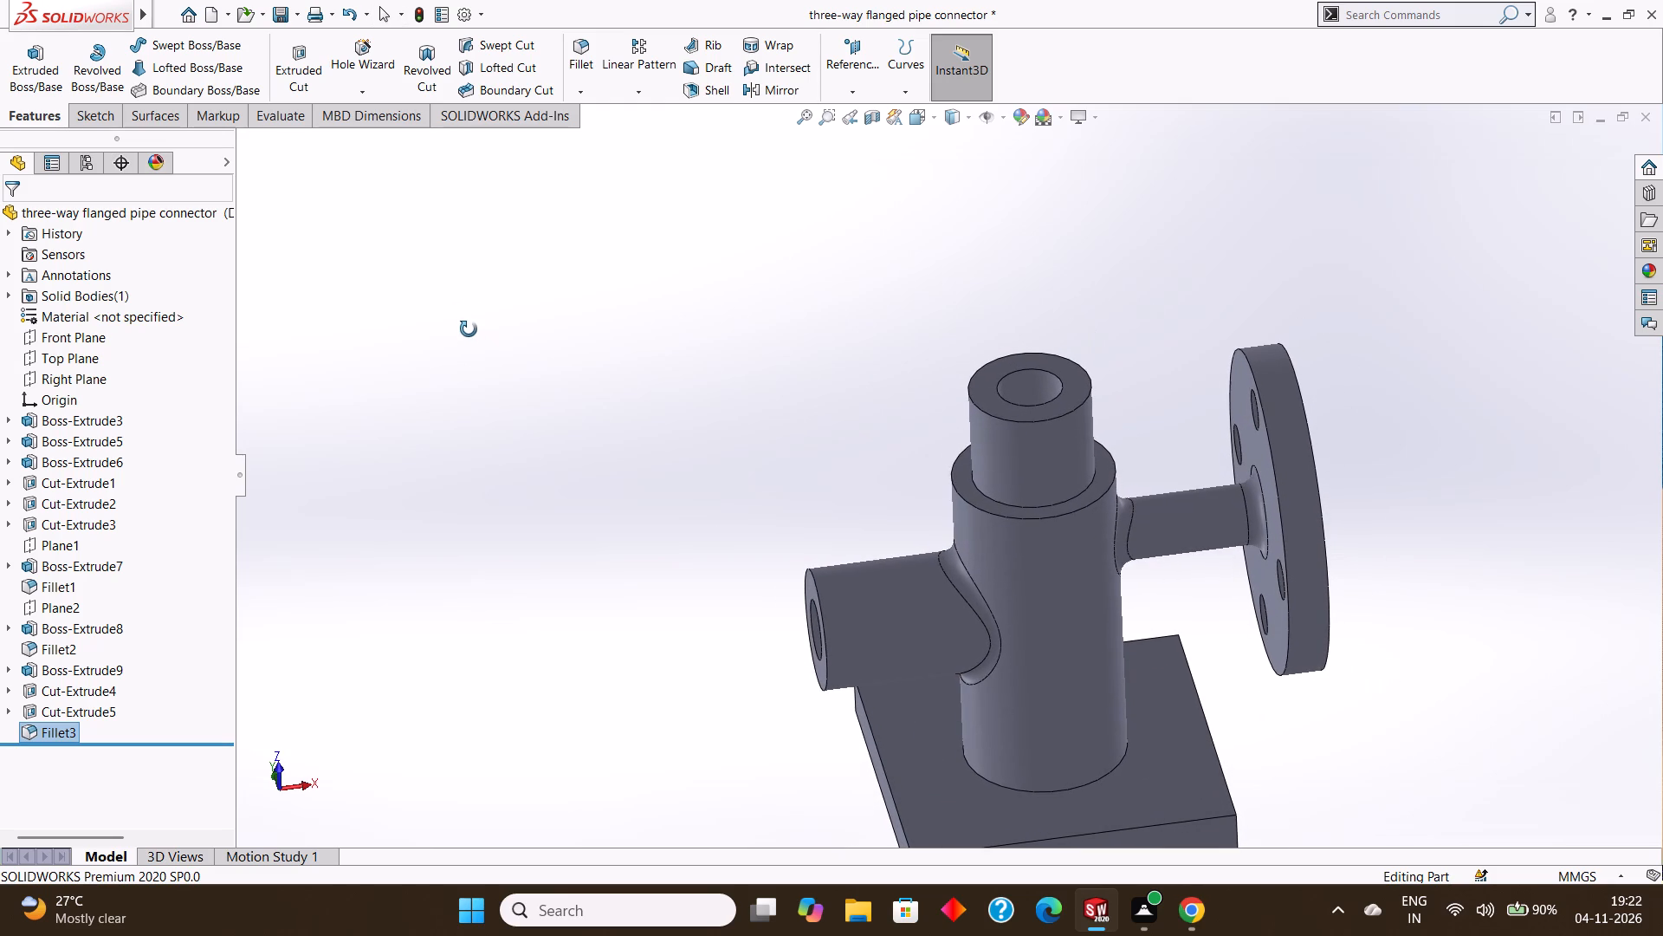
{"action": "middle_click_drag", "start_coordinate": [469, 329], "coordinate": [474, 335]}
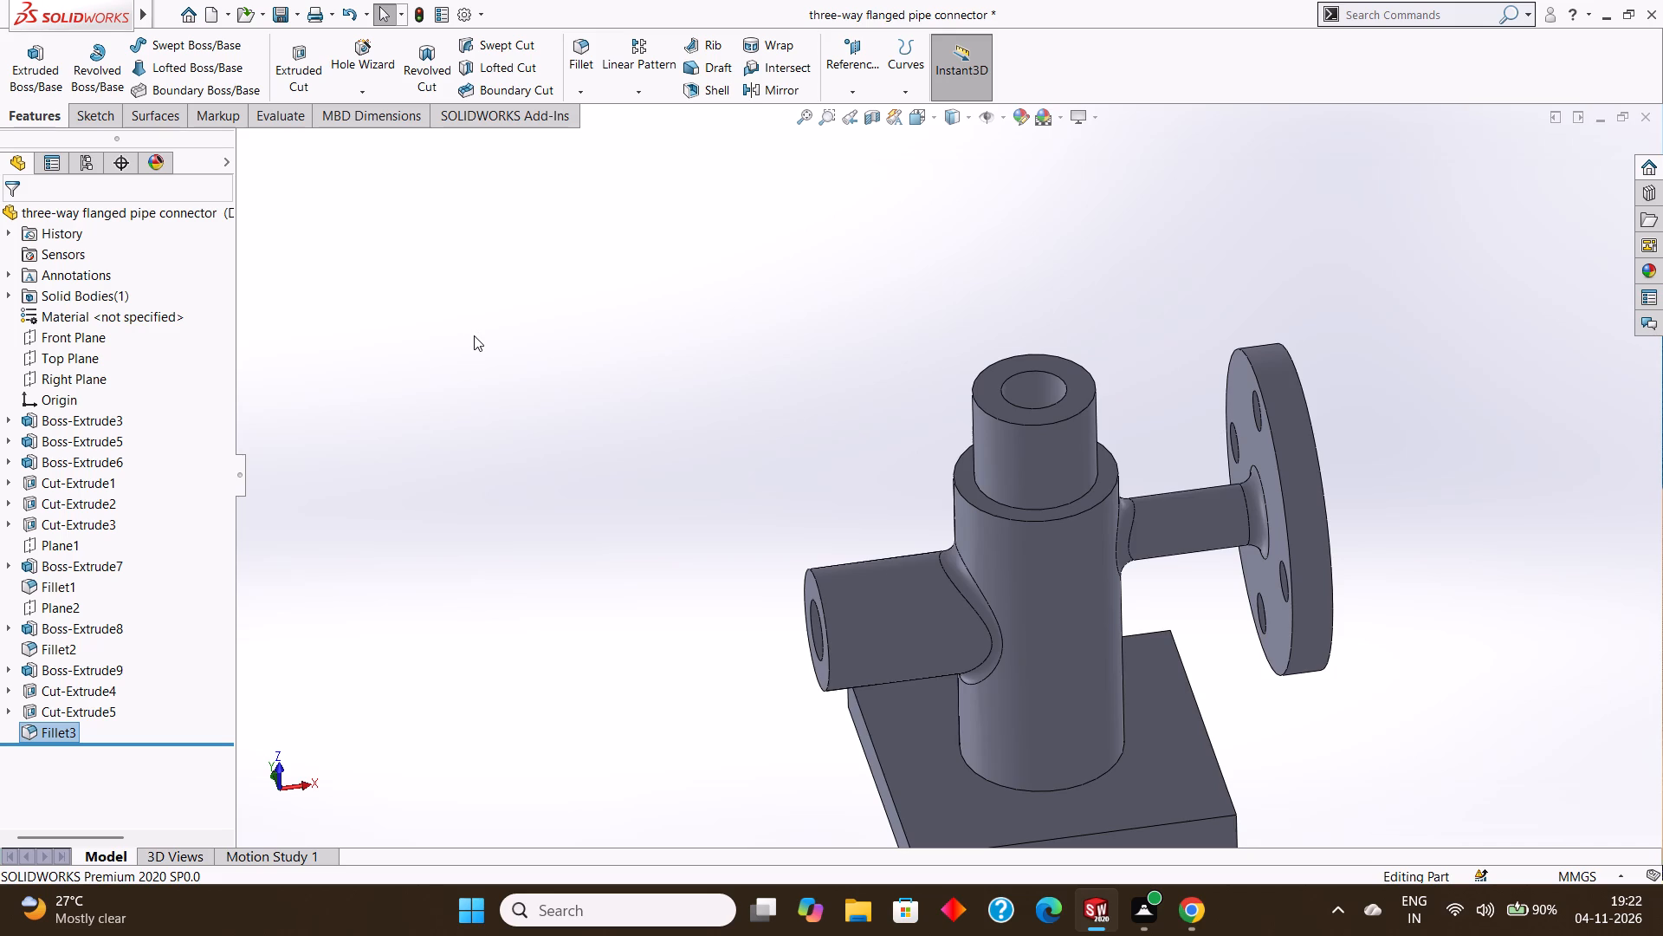
{"action": "middle_click", "coordinate": [477, 341]}
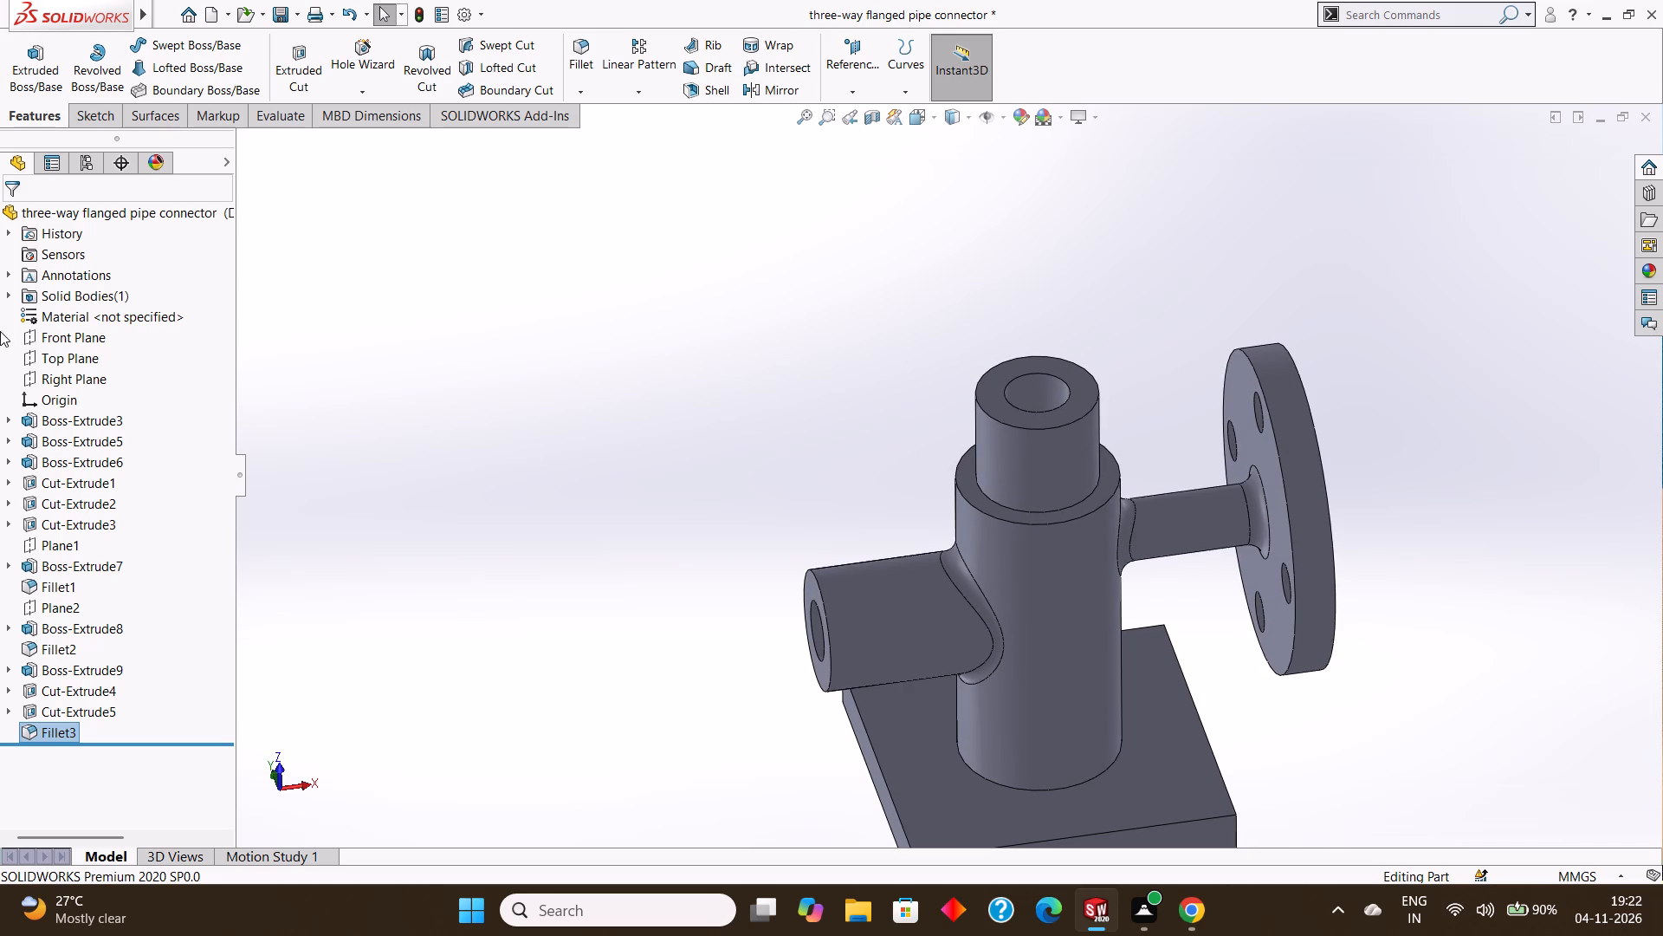
{"action": "middle_click_drag", "start_coordinate": [229, 354], "coordinate": [249, 387]}
{"action": "middle_click_drag", "start_coordinate": [295, 367], "coordinate": [312, 394]}
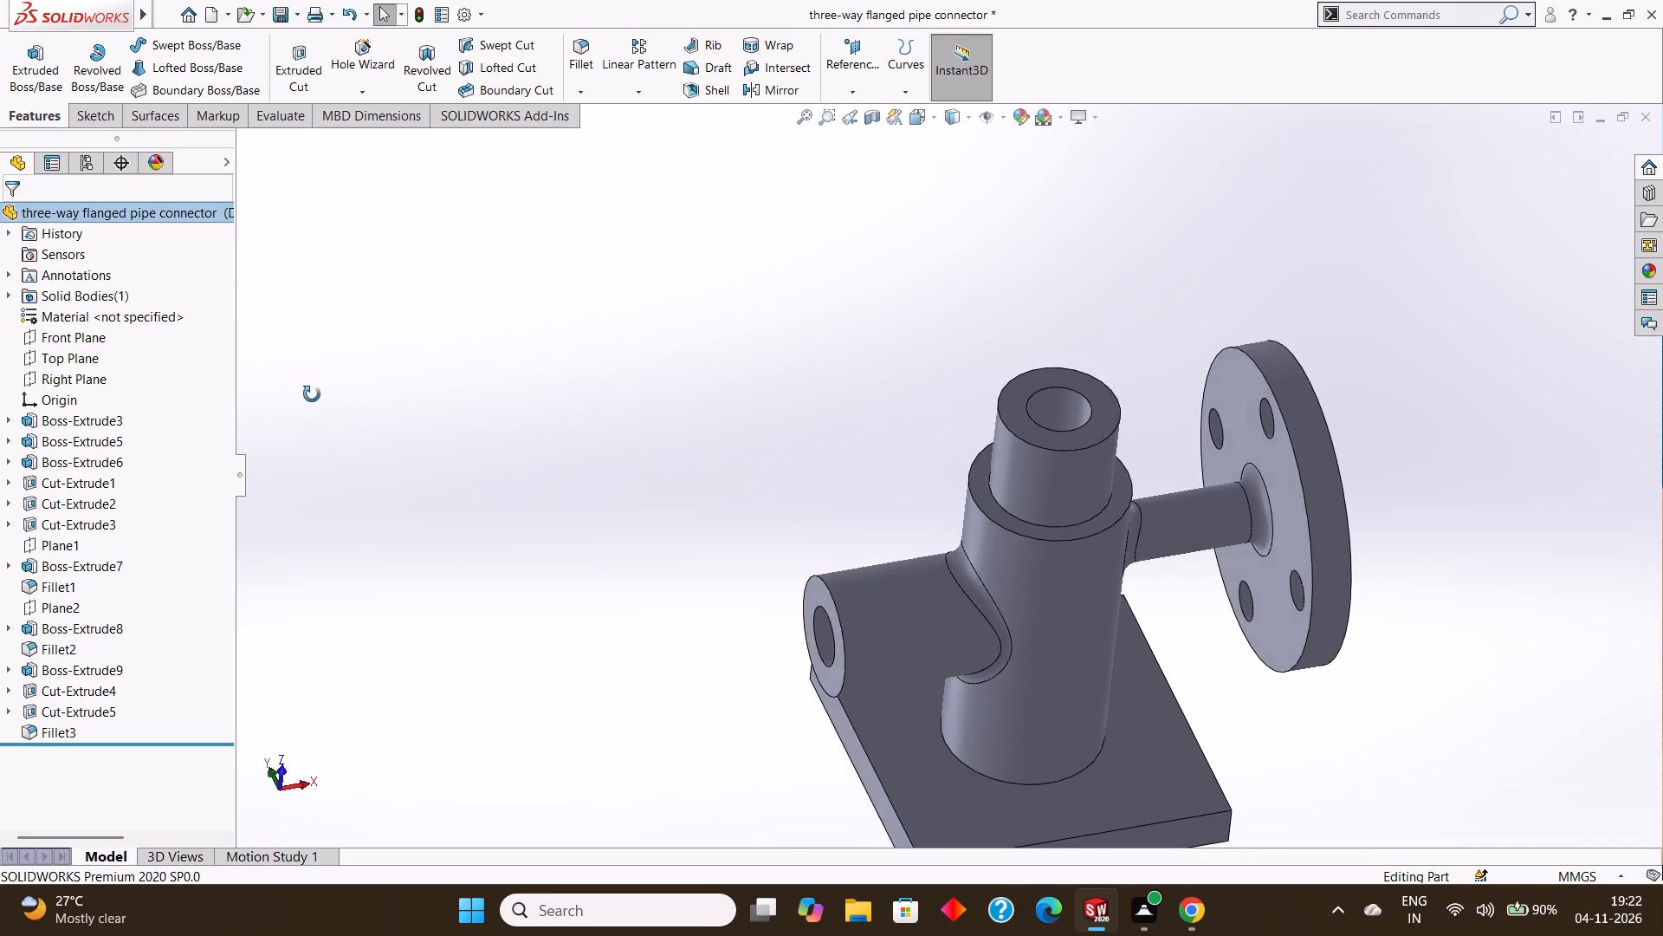
{"action": "middle_click_drag", "start_coordinate": [312, 394], "coordinate": [299, 360]}
{"action": "middle_click_drag", "start_coordinate": [299, 359], "coordinate": [310, 348]}
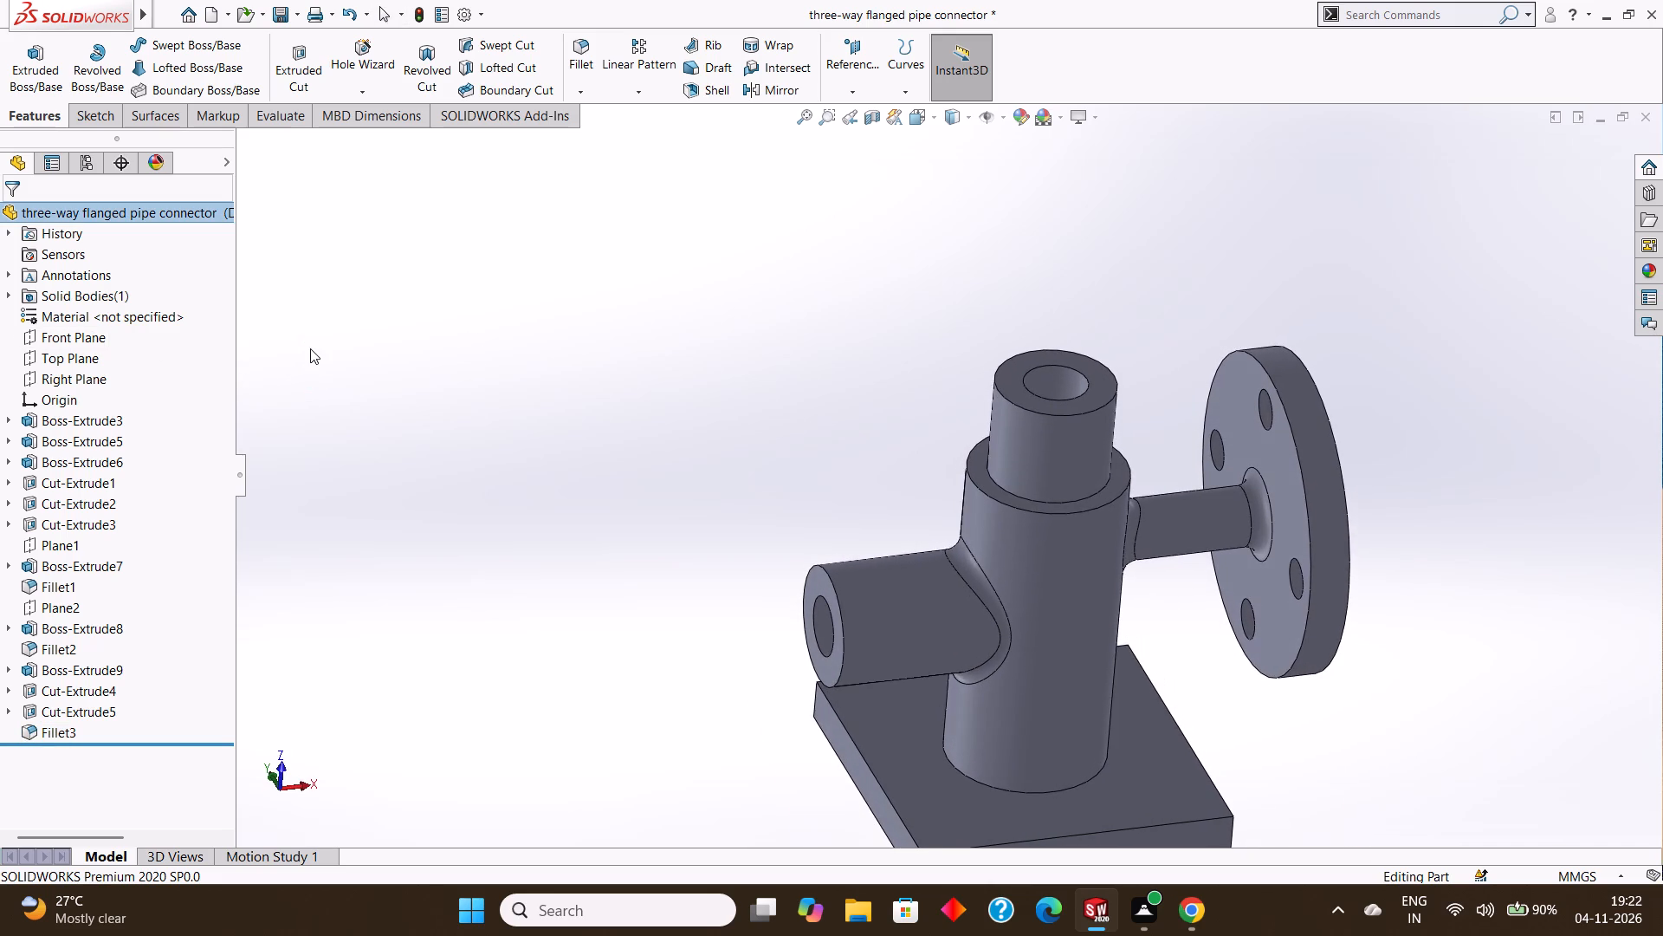
{"action": "middle_click", "coordinate": [310, 348]}
{"action": "middle_click_drag", "start_coordinate": [313, 348], "coordinate": [320, 354]}
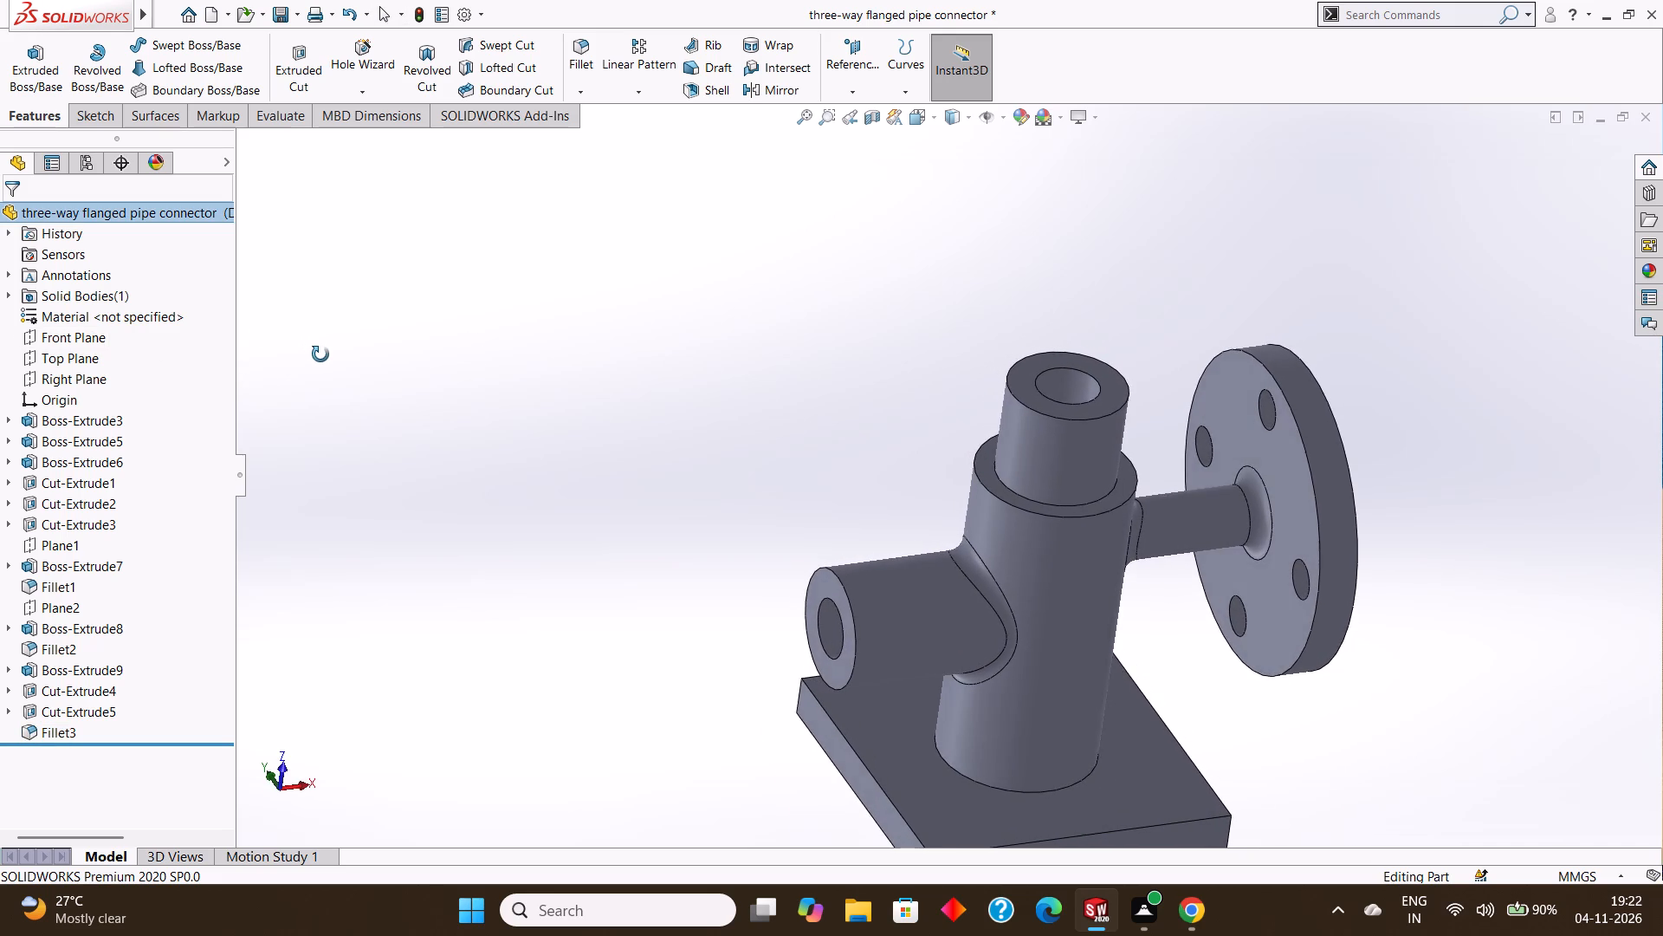
{"action": "middle_click_drag", "start_coordinate": [320, 354], "coordinate": [314, 328]}
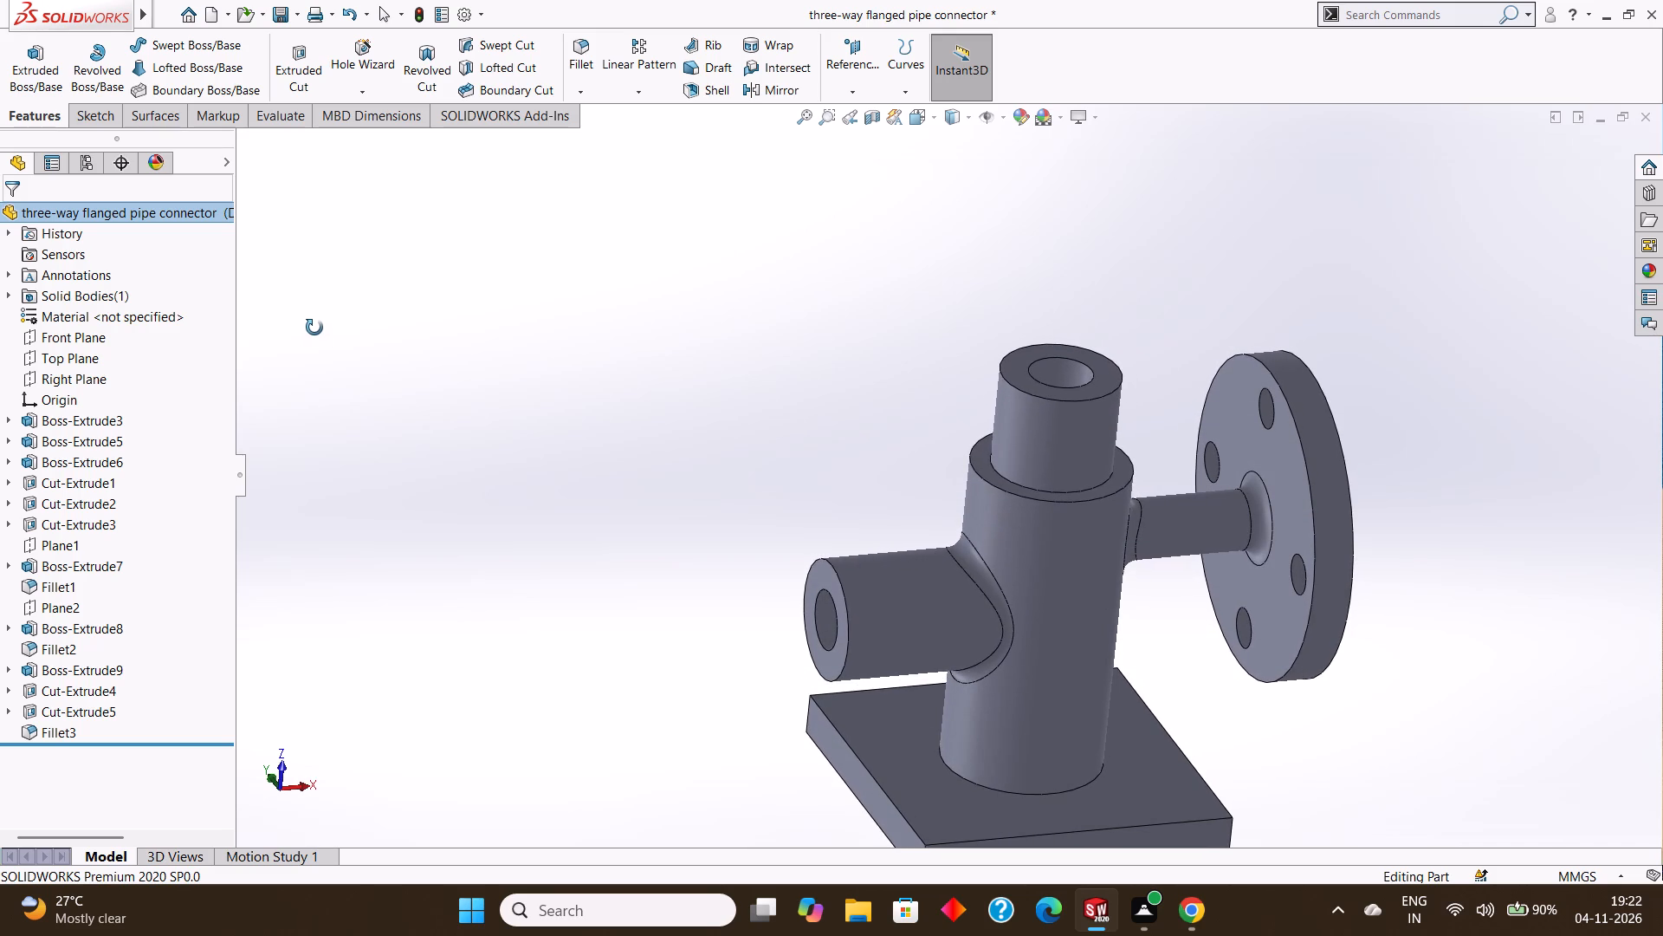
{"action": "middle_click_drag", "start_coordinate": [314, 328], "coordinate": [300, 309]}
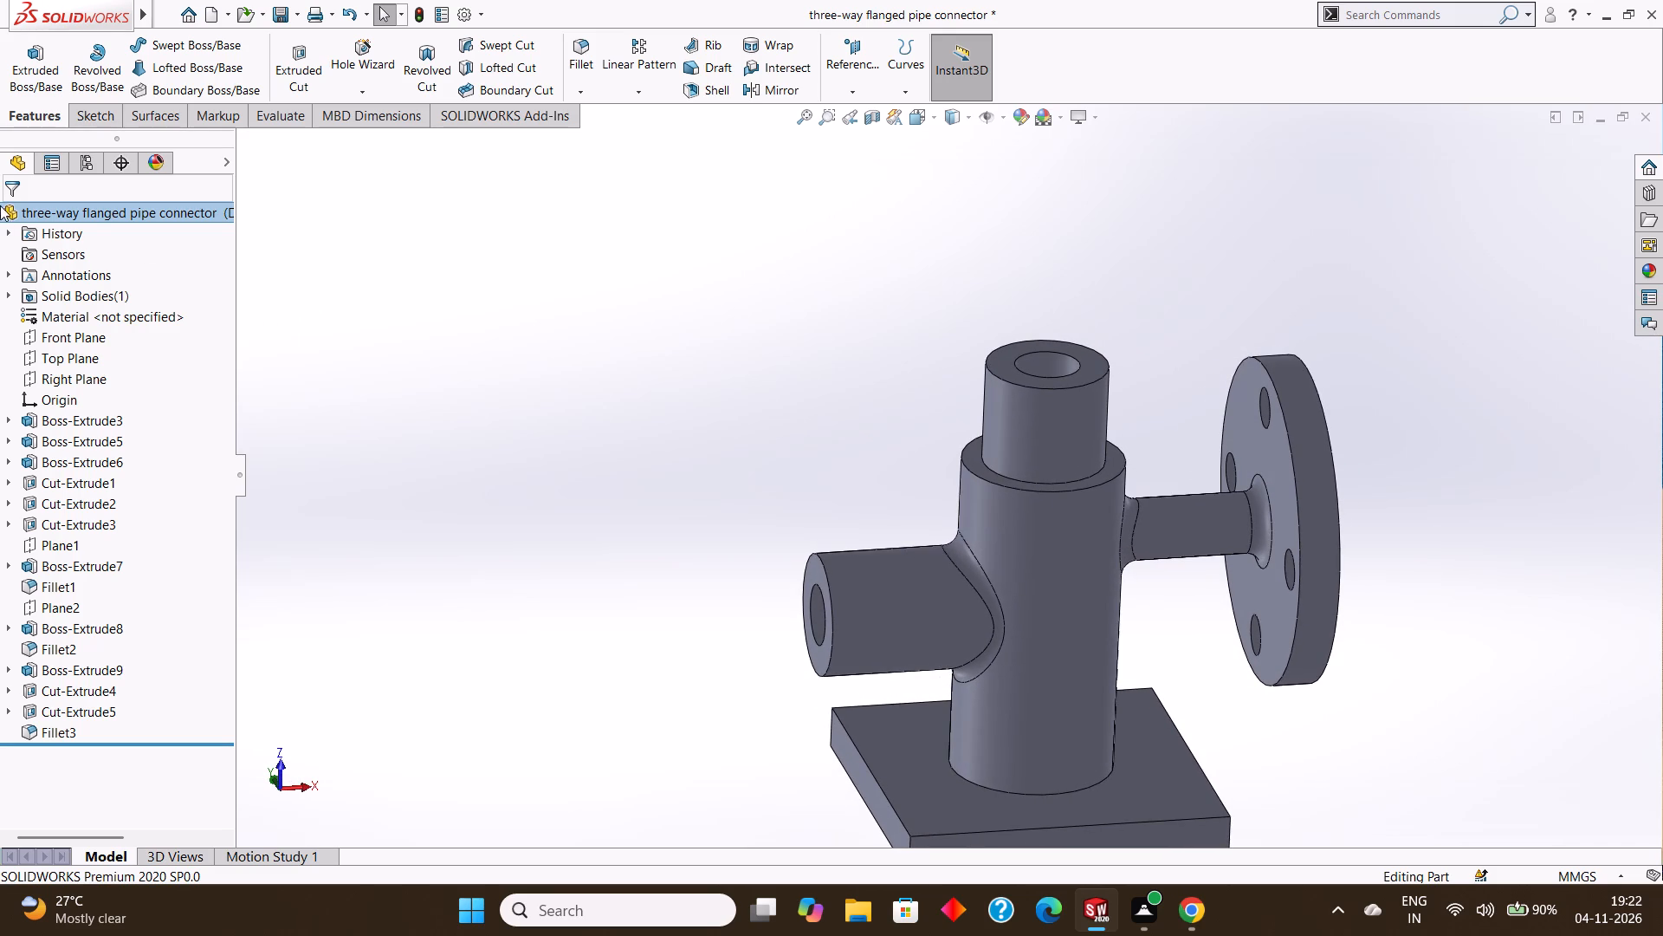
{"action": "middle_click_drag", "start_coordinate": [633, 350], "coordinate": [638, 366]}
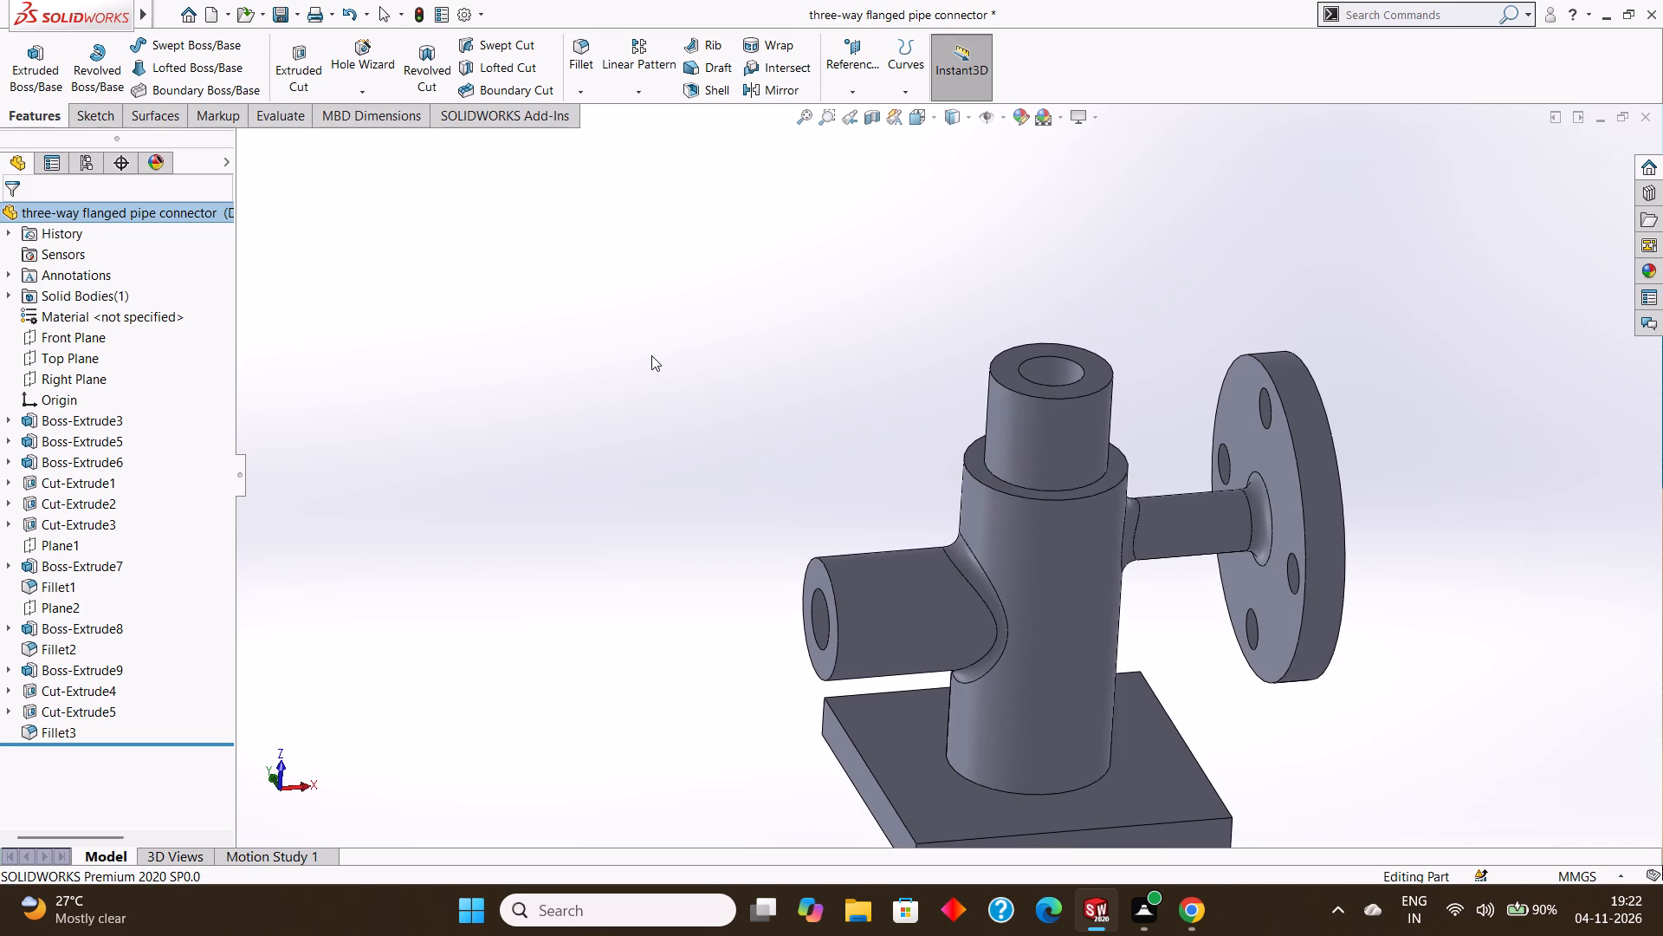
{"action": "middle_click_drag", "start_coordinate": [651, 355], "coordinate": [654, 366]}
{"action": "middle_click_drag", "start_coordinate": [652, 365], "coordinate": [646, 346]}
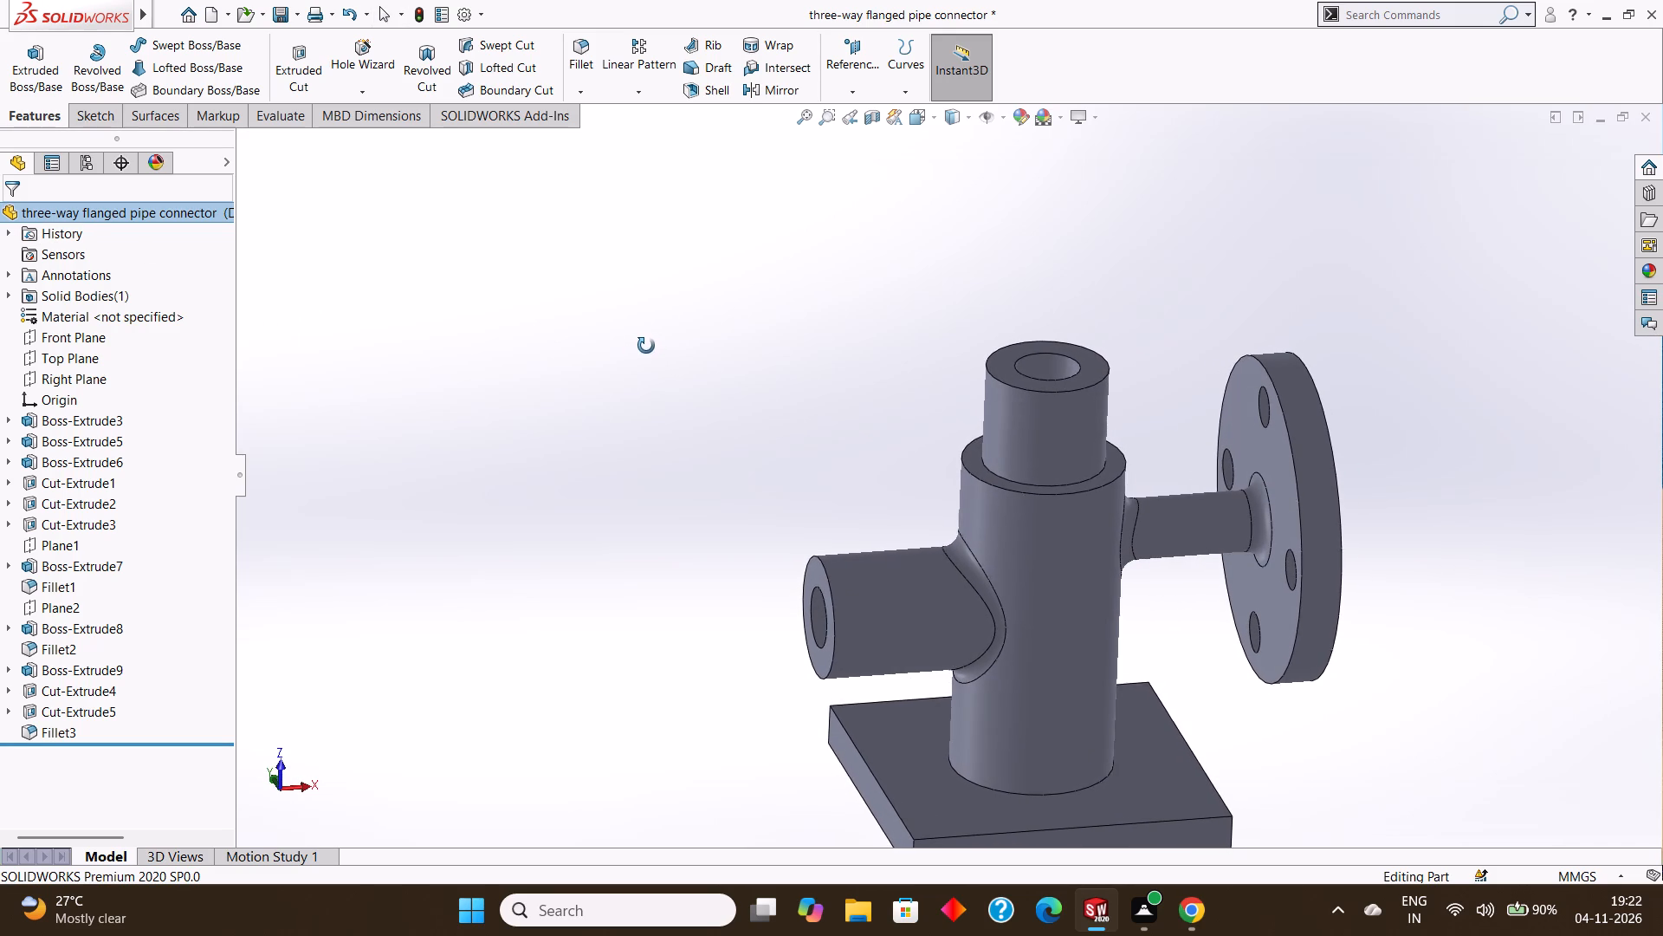
{"action": "middle_click_drag", "start_coordinate": [646, 346], "coordinate": [649, 349]}
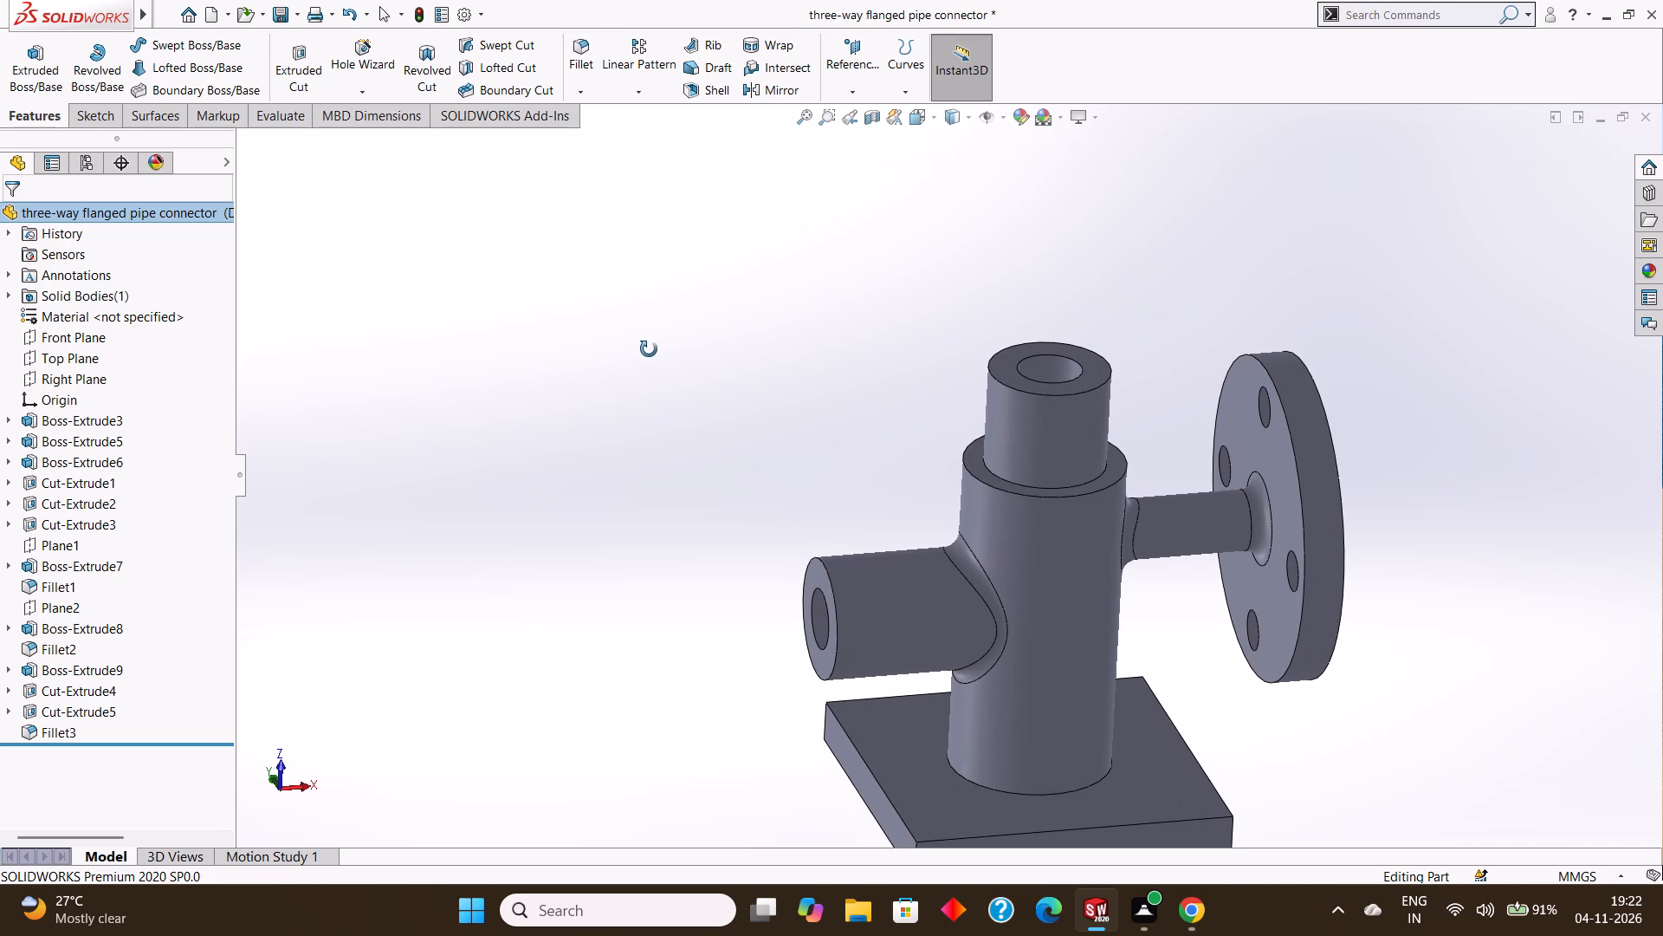
{"action": "middle_click_drag", "start_coordinate": [649, 349], "coordinate": [649, 354]}
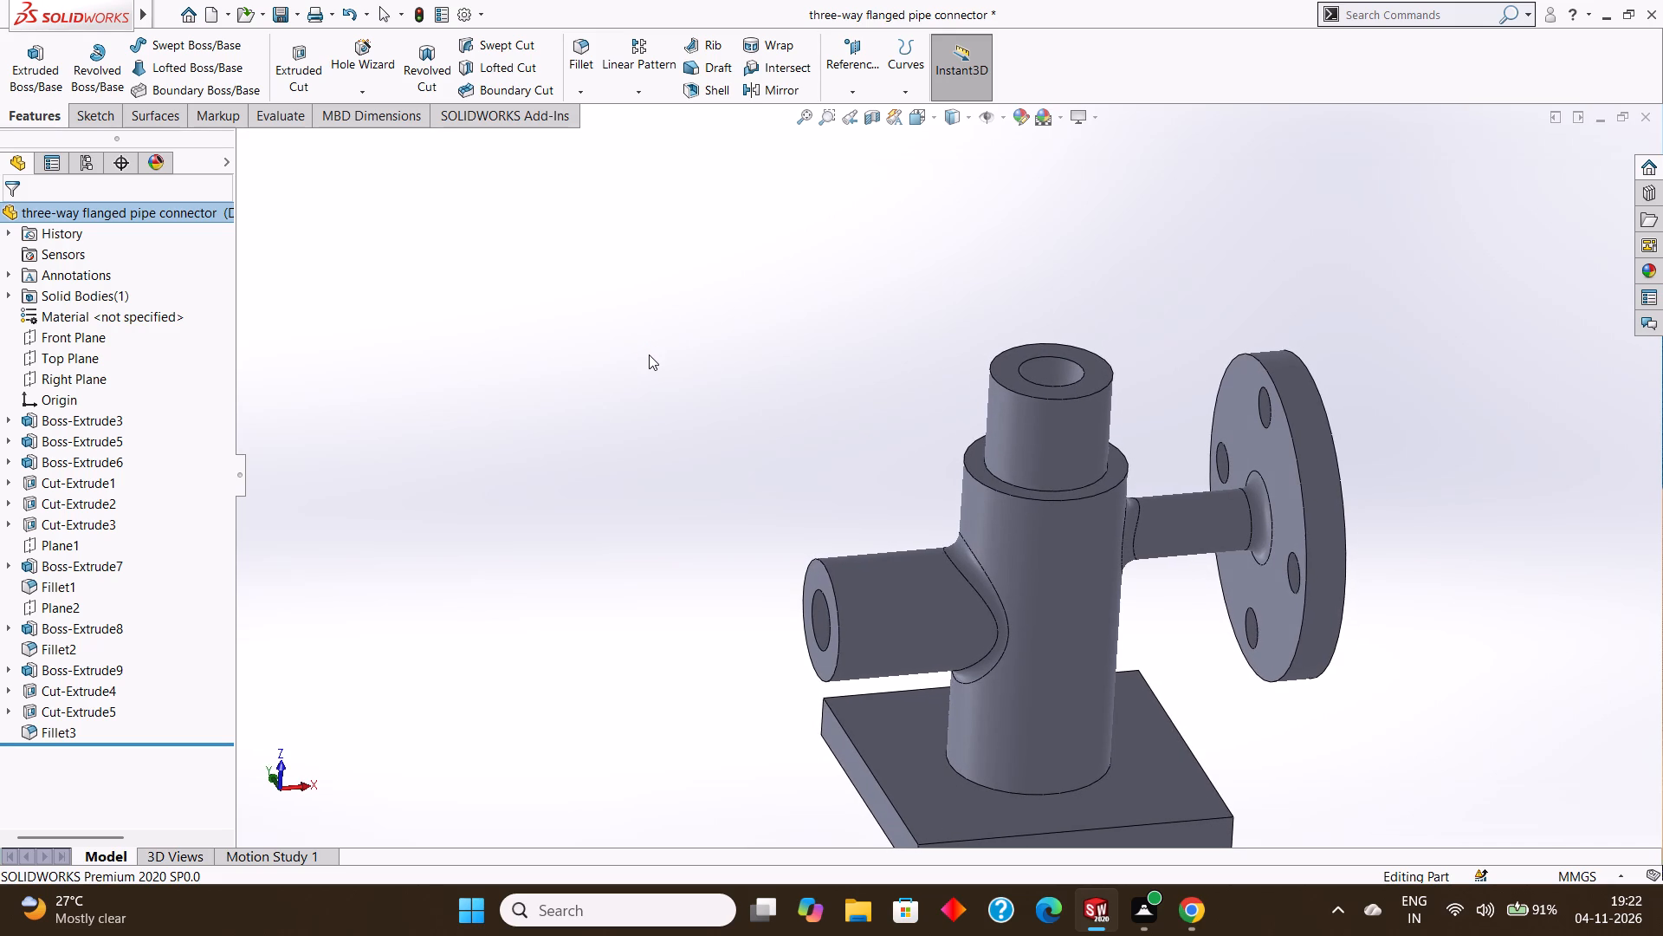
{"action": "middle_click_drag", "start_coordinate": [649, 354], "coordinate": [650, 355]}
{"action": "middle_click_drag", "start_coordinate": [649, 354], "coordinate": [666, 402]}
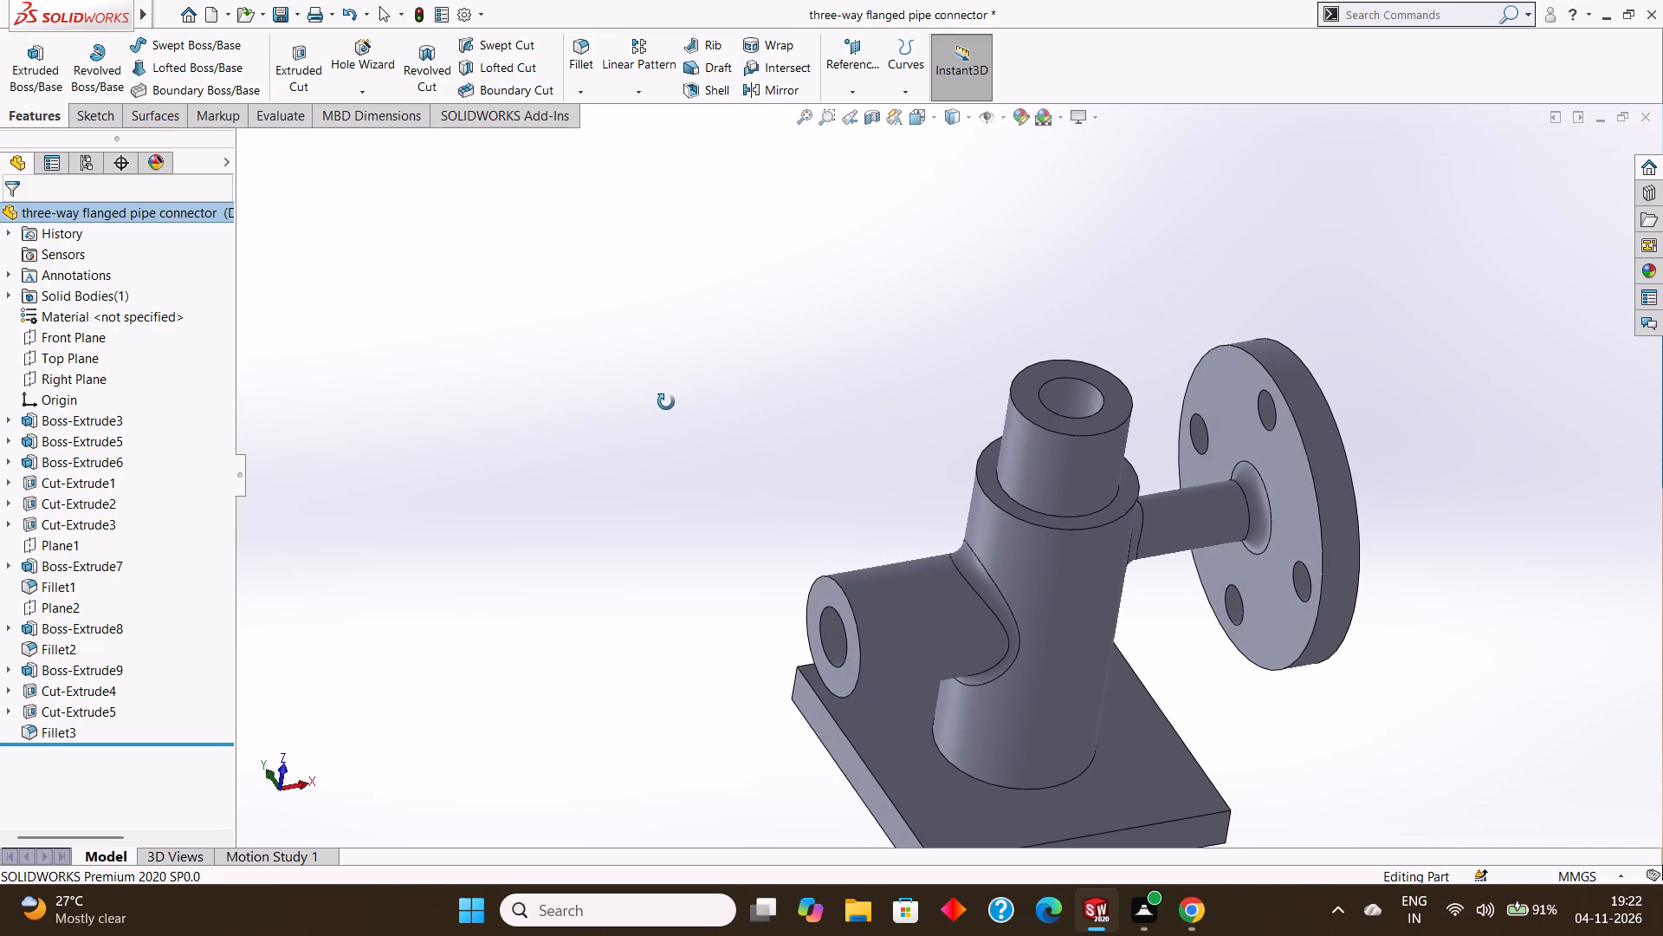
{"action": "middle_click_drag", "start_coordinate": [666, 402], "coordinate": [663, 377]}
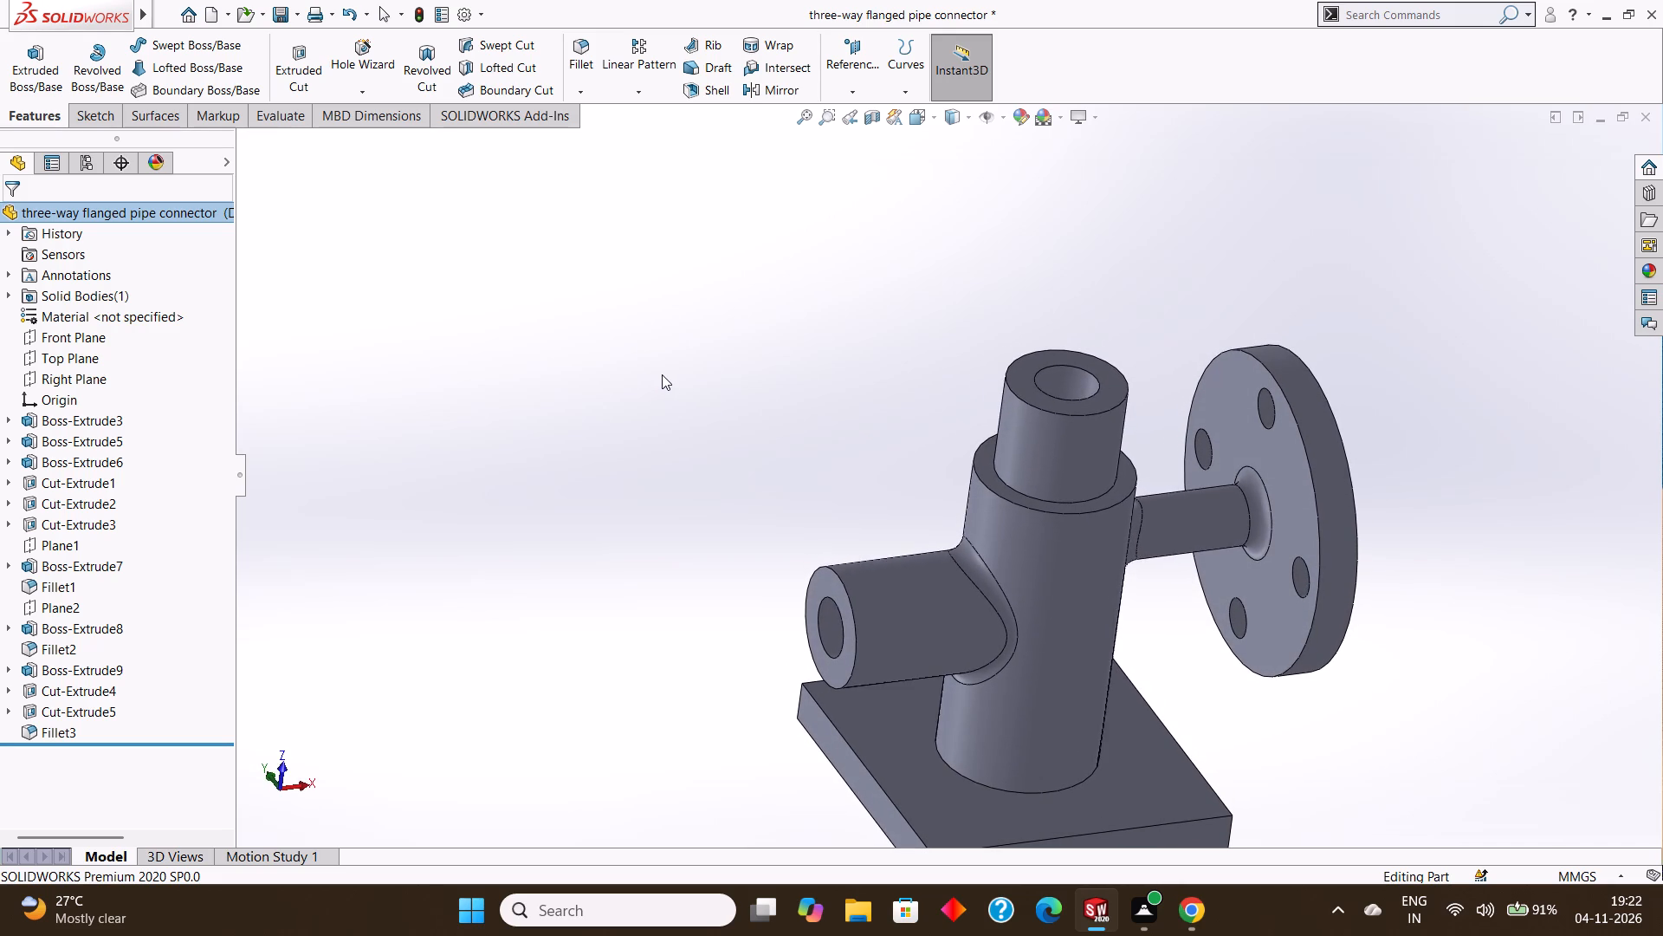
{"action": "middle_click_drag", "start_coordinate": [664, 376], "coordinate": [659, 361]}
Fillet the four vertical corner edges of the square base plate with a 10 mm radius.
{"action": "left_click", "coordinate": [77, 120]}
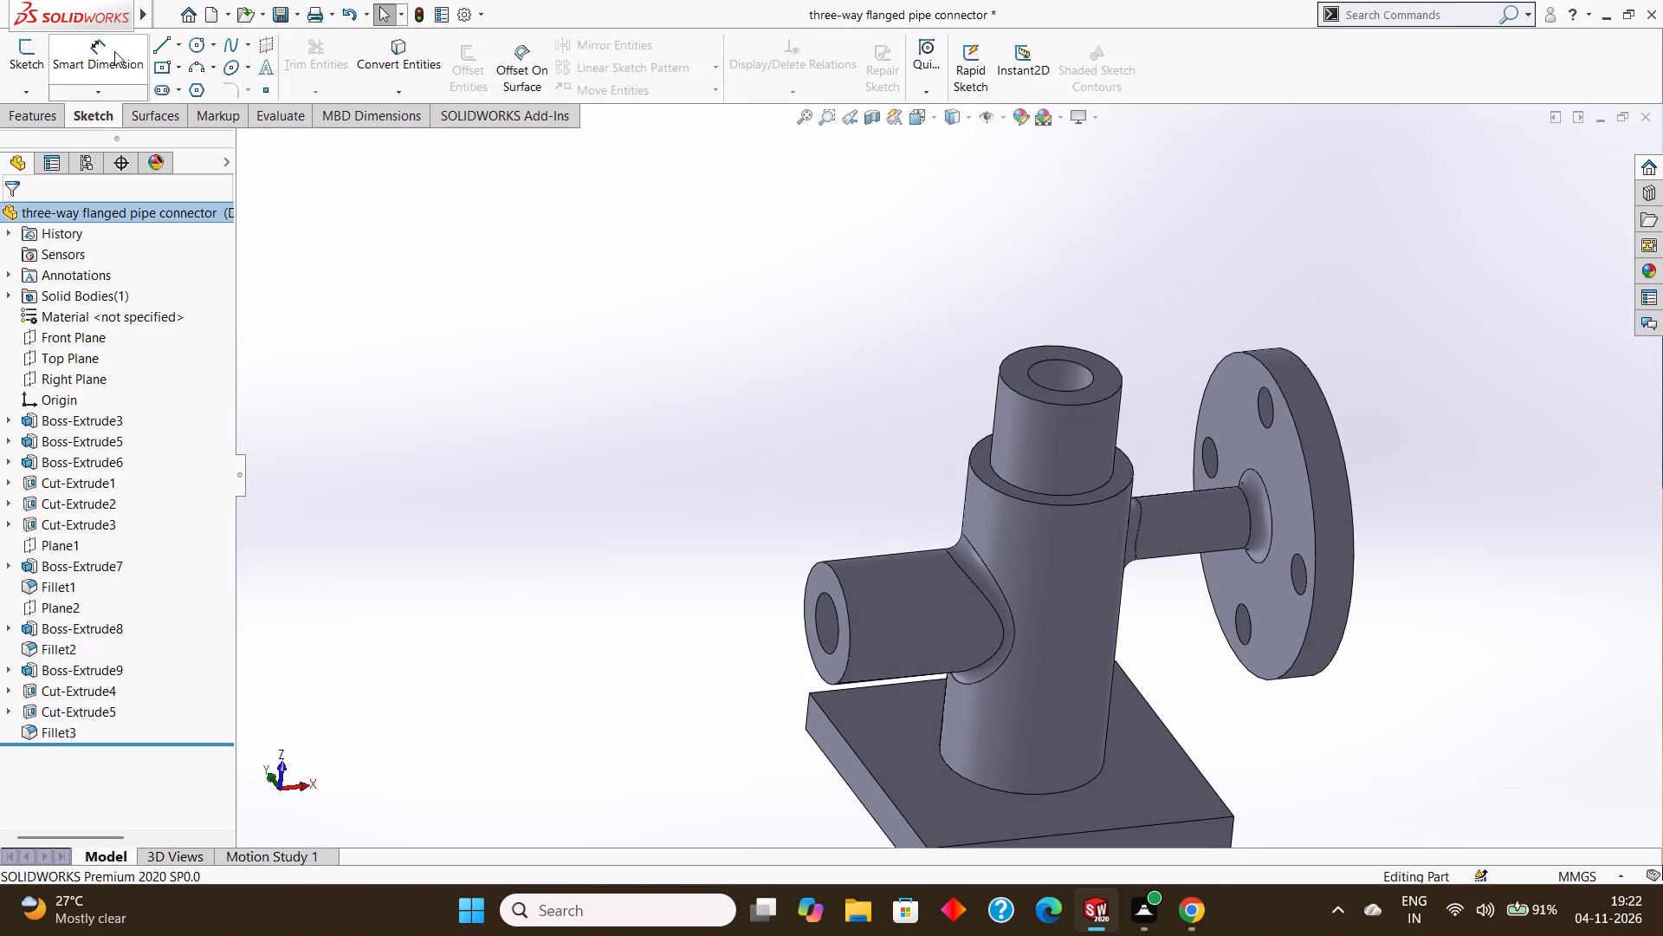
{"action": "left_click", "coordinate": [37, 114]}
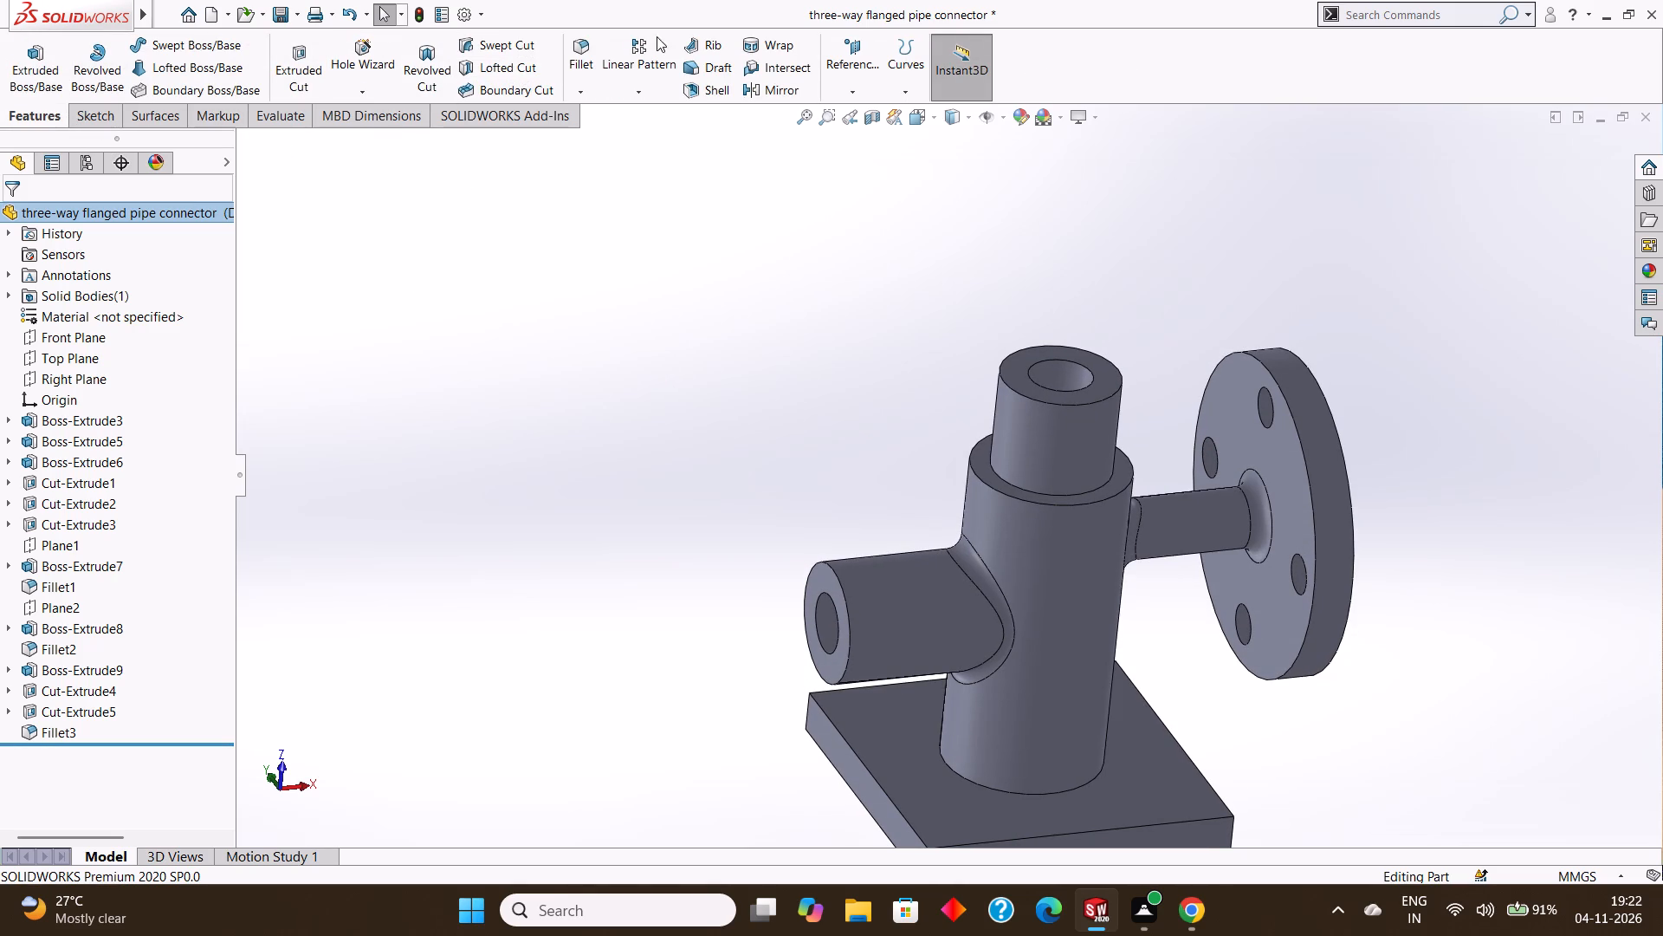
{"action": "left_click", "coordinate": [580, 86]}
{"action": "left_click", "coordinate": [598, 107]}
{"action": "type", "text": "10"}
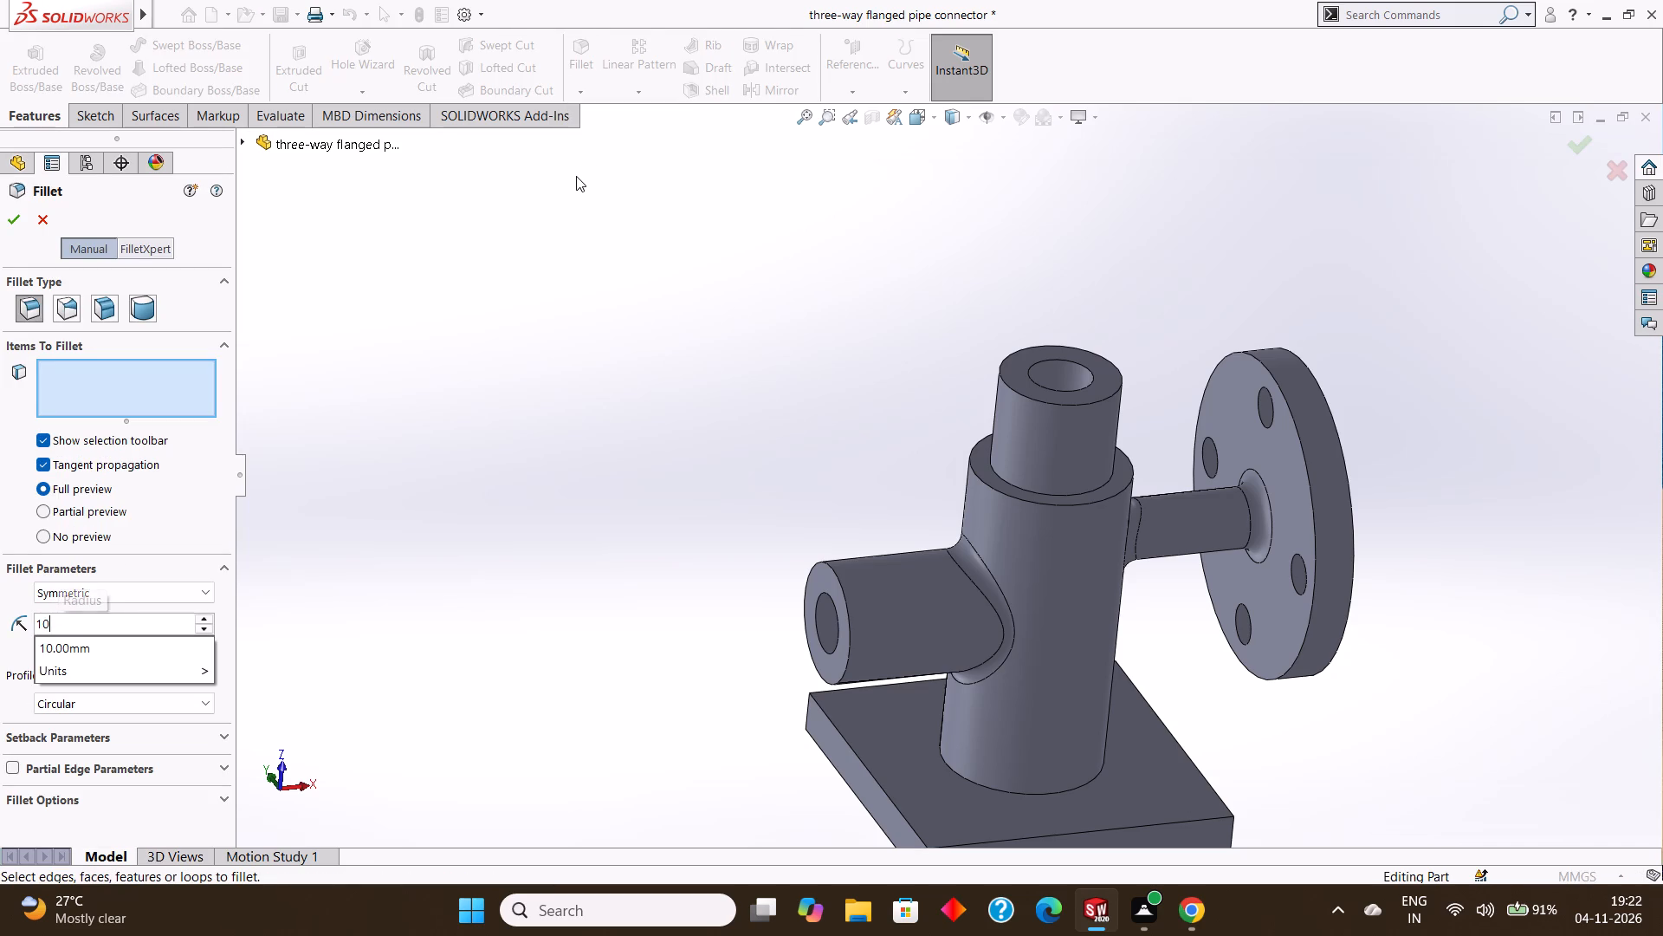
{"action": "key", "text": "Return"}
{"action": "scroll", "coordinate": [486, 335], "scroll_direction": "up", "scroll_amount": 3}
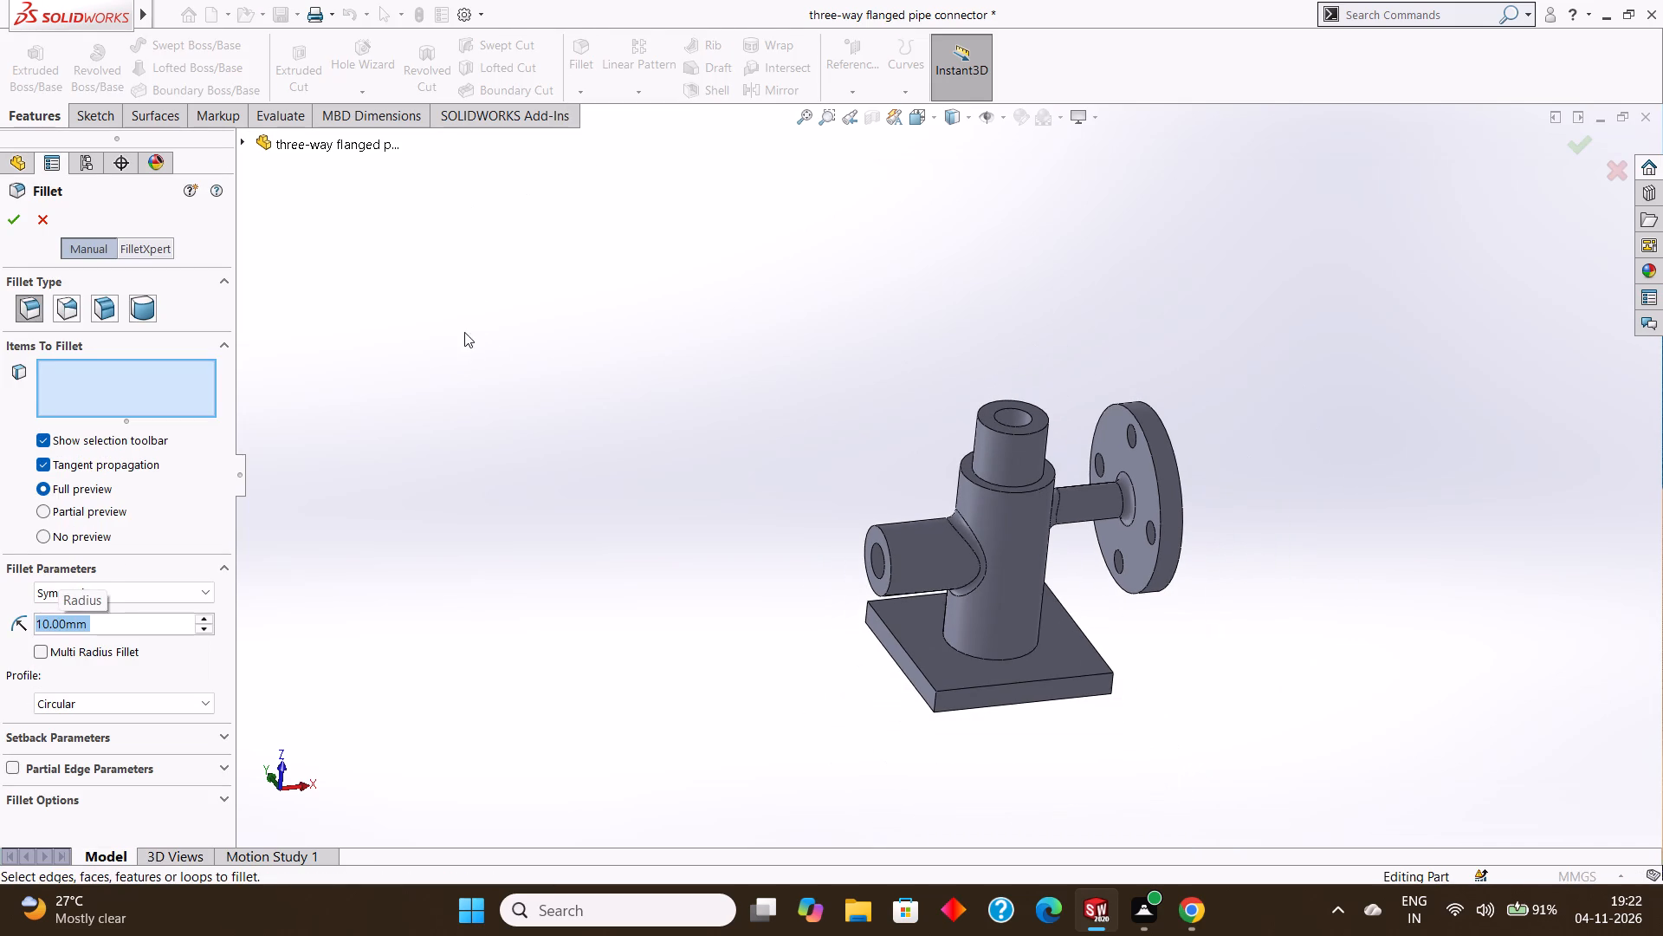
{"action": "middle_click_drag", "start_coordinate": [632, 570], "coordinate": [621, 555]}
{"action": "scroll", "coordinate": [931, 706], "scroll_direction": "down", "scroll_amount": 2}
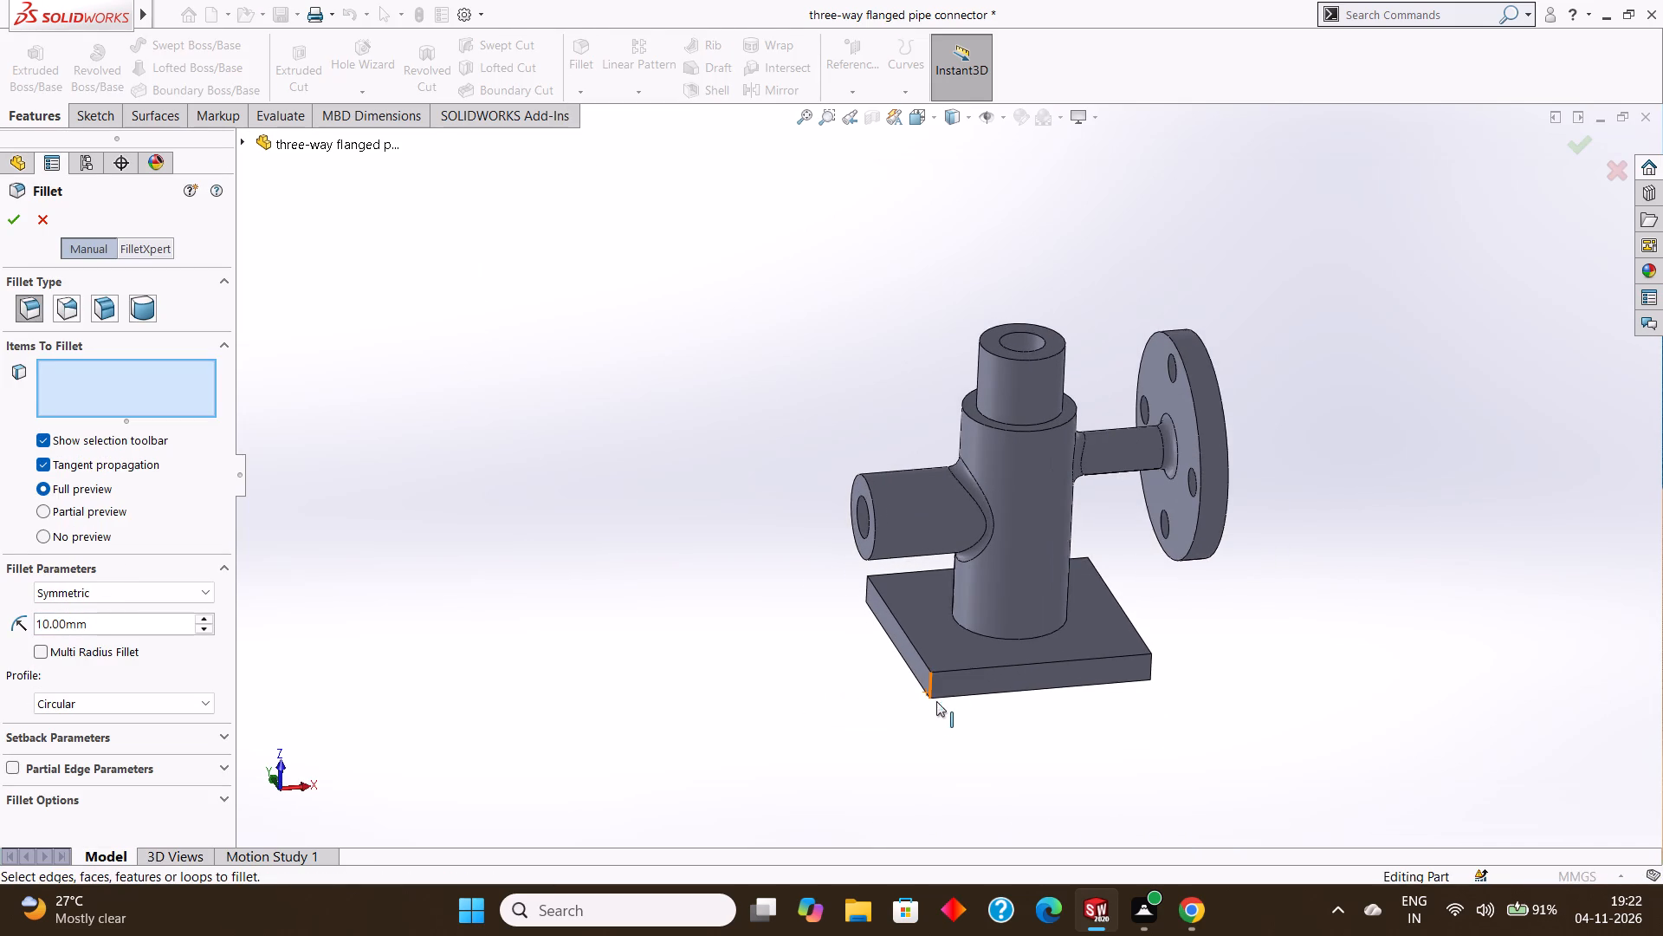
{"action": "left_click", "coordinate": [932, 670]}
{"action": "scroll", "coordinate": [831, 691], "scroll_direction": "up", "scroll_amount": 2}
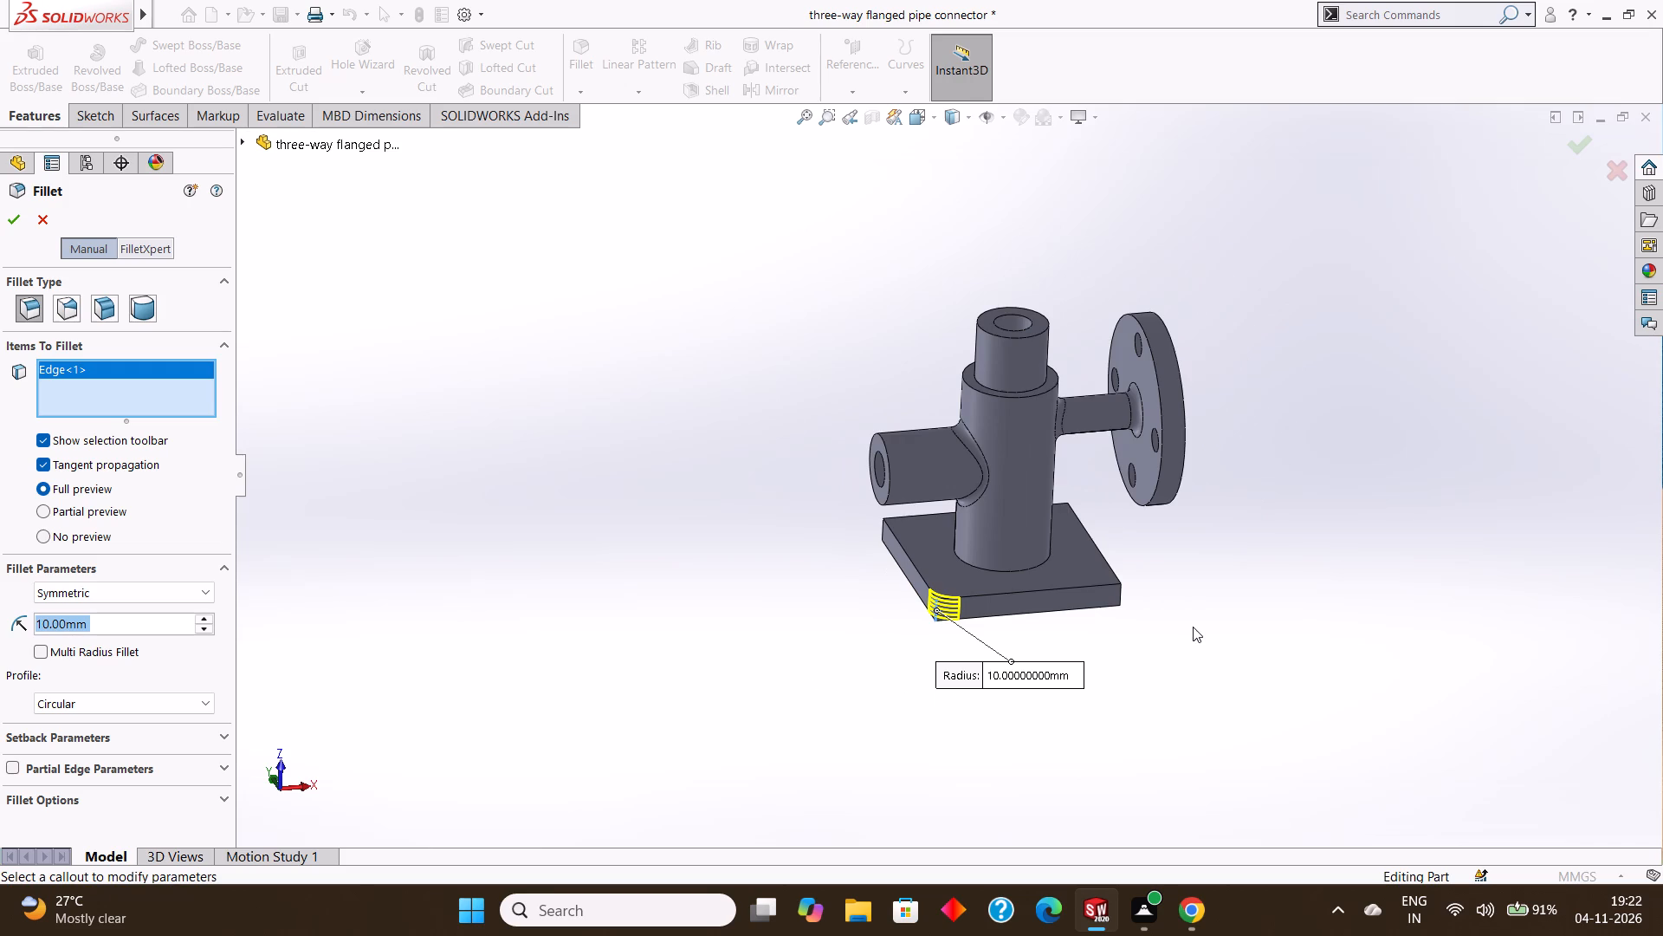
{"action": "scroll", "coordinate": [1185, 627], "scroll_direction": "down", "scroll_amount": 3}
{"action": "left_click", "coordinate": [1030, 538]}
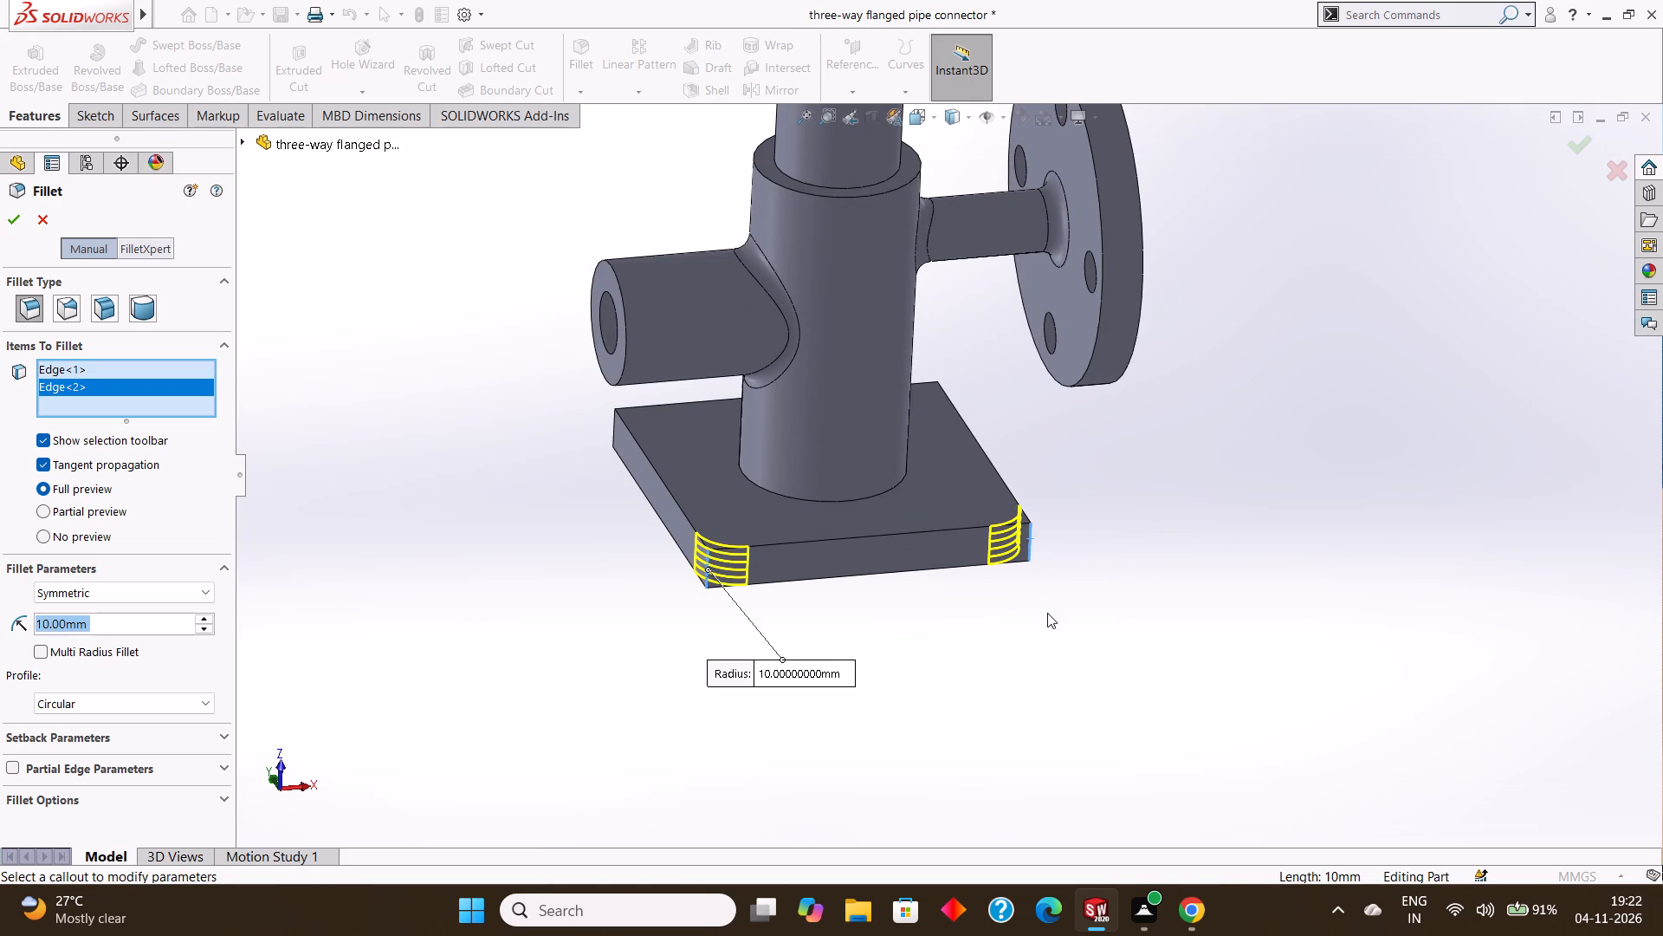
{"action": "middle_click_drag", "start_coordinate": [1045, 619], "coordinate": [1030, 716]}
{"action": "middle_click_drag", "start_coordinate": [1161, 478], "coordinate": [1167, 646]}
{"action": "scroll", "coordinate": [1204, 348], "scroll_direction": "up", "scroll_amount": 1}
{"action": "middle_click_drag", "start_coordinate": [1204, 348], "coordinate": [1247, 442]}
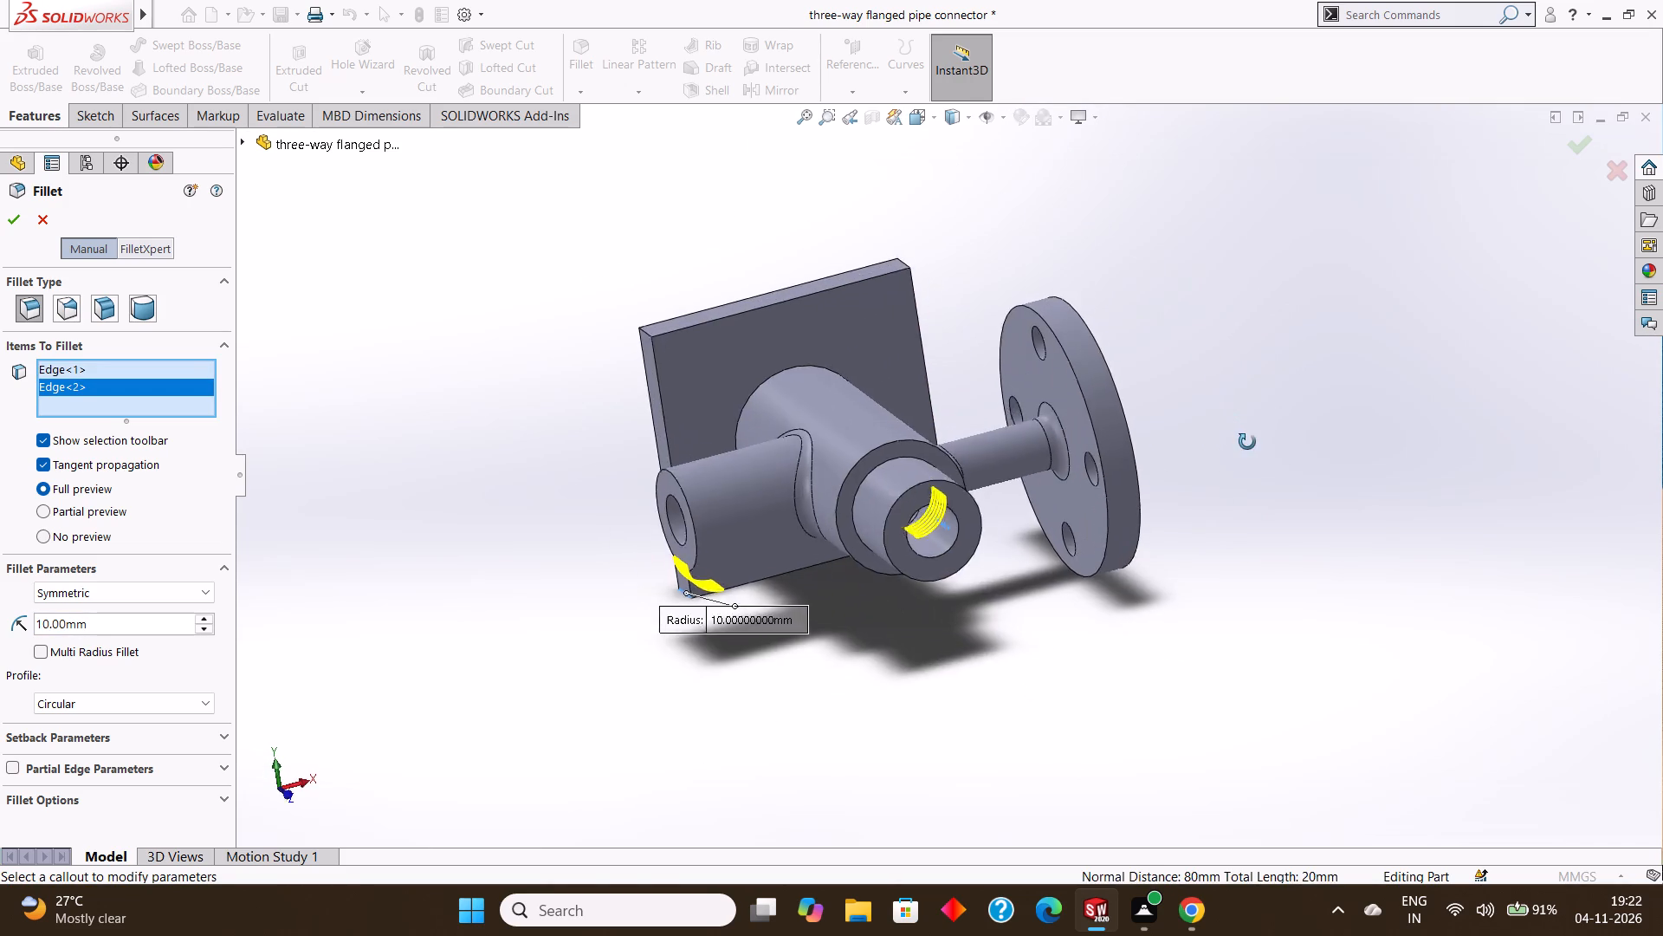
{"action": "middle_click_drag", "start_coordinate": [1247, 442], "coordinate": [1265, 435]}
{"action": "middle_click_drag", "start_coordinate": [487, 274], "coordinate": [500, 292]}
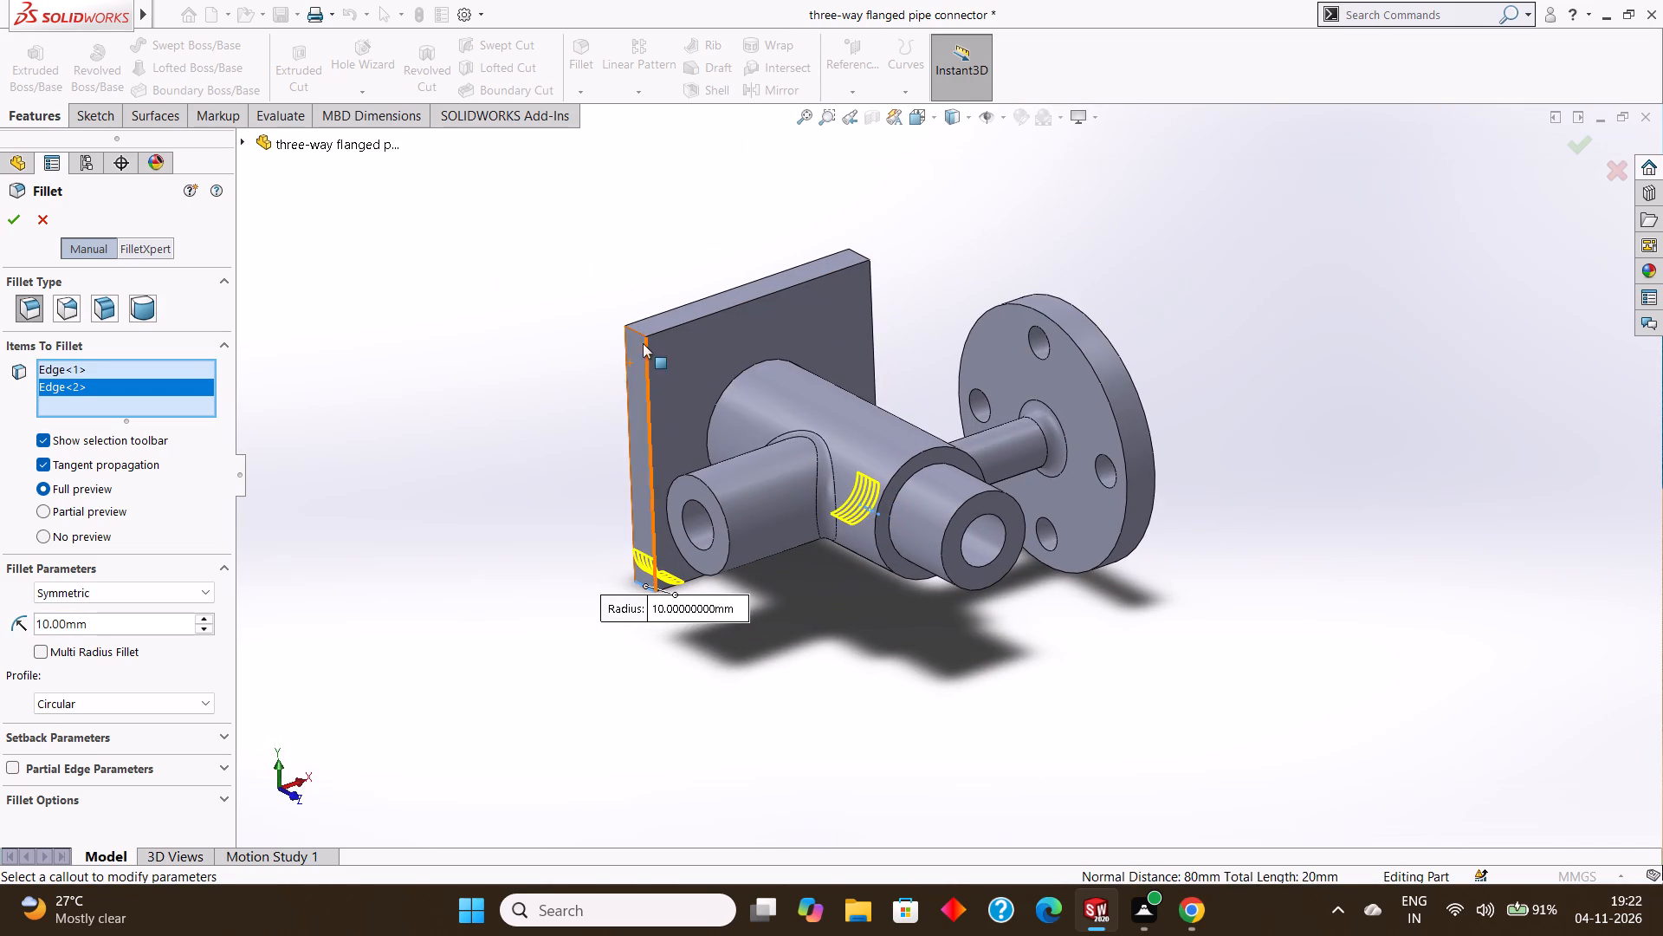
{"action": "left_click", "coordinate": [640, 335]}
{"action": "middle_click_drag", "start_coordinate": [915, 247], "coordinate": [760, 304]}
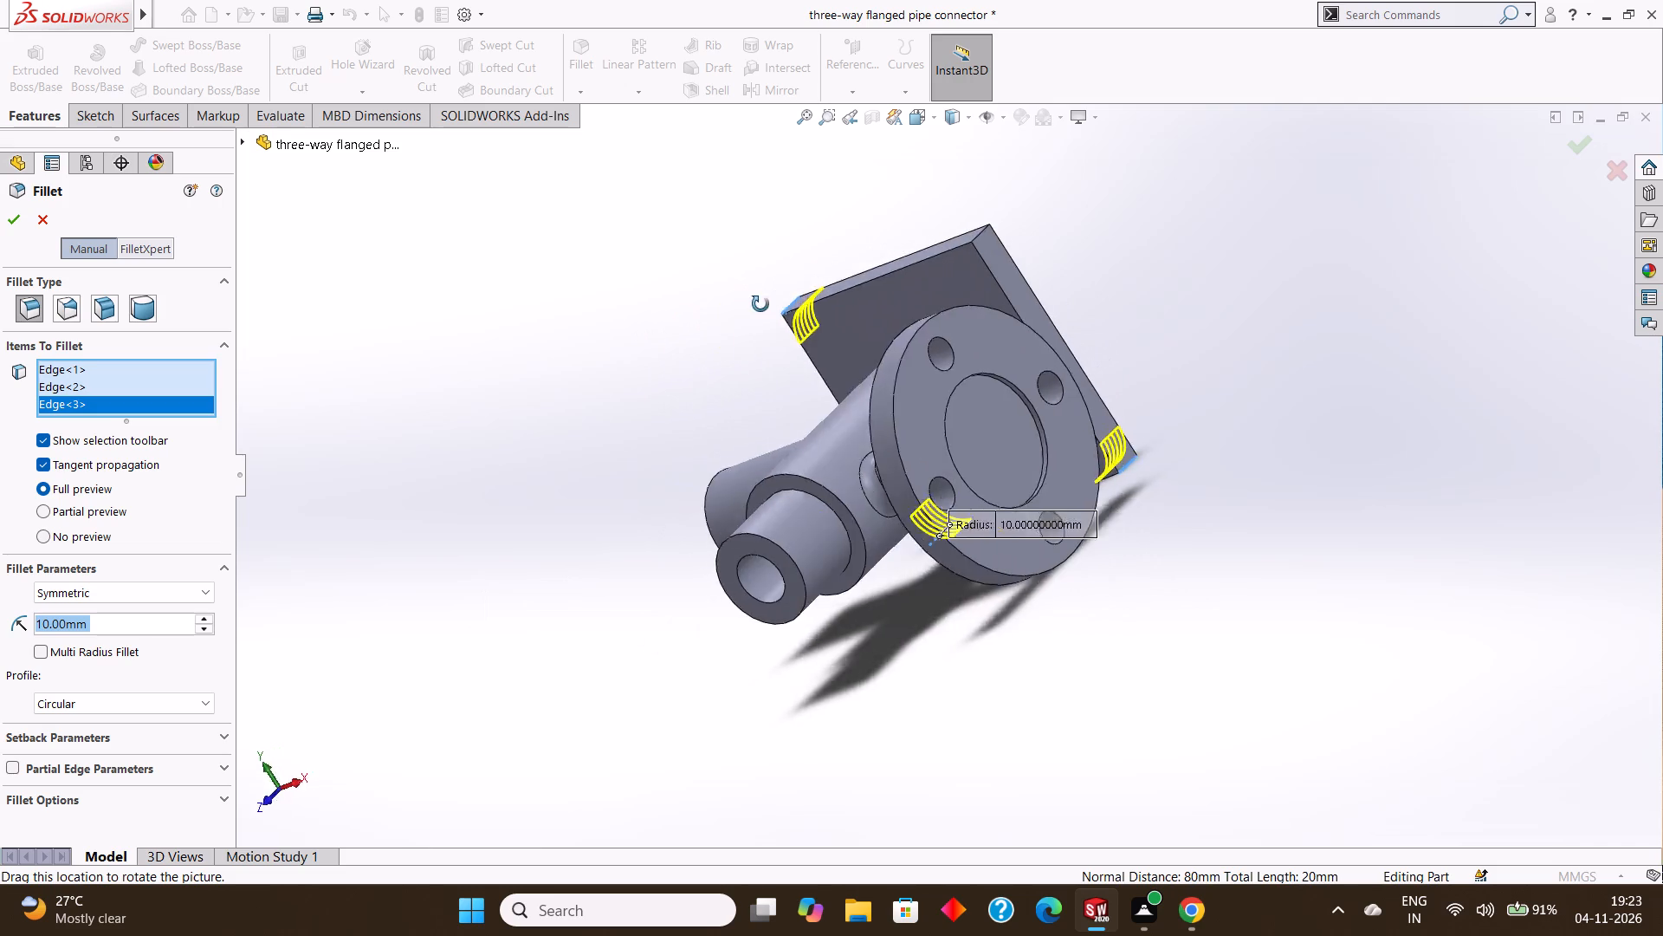
{"action": "middle_click_drag", "start_coordinate": [760, 304], "coordinate": [734, 361]}
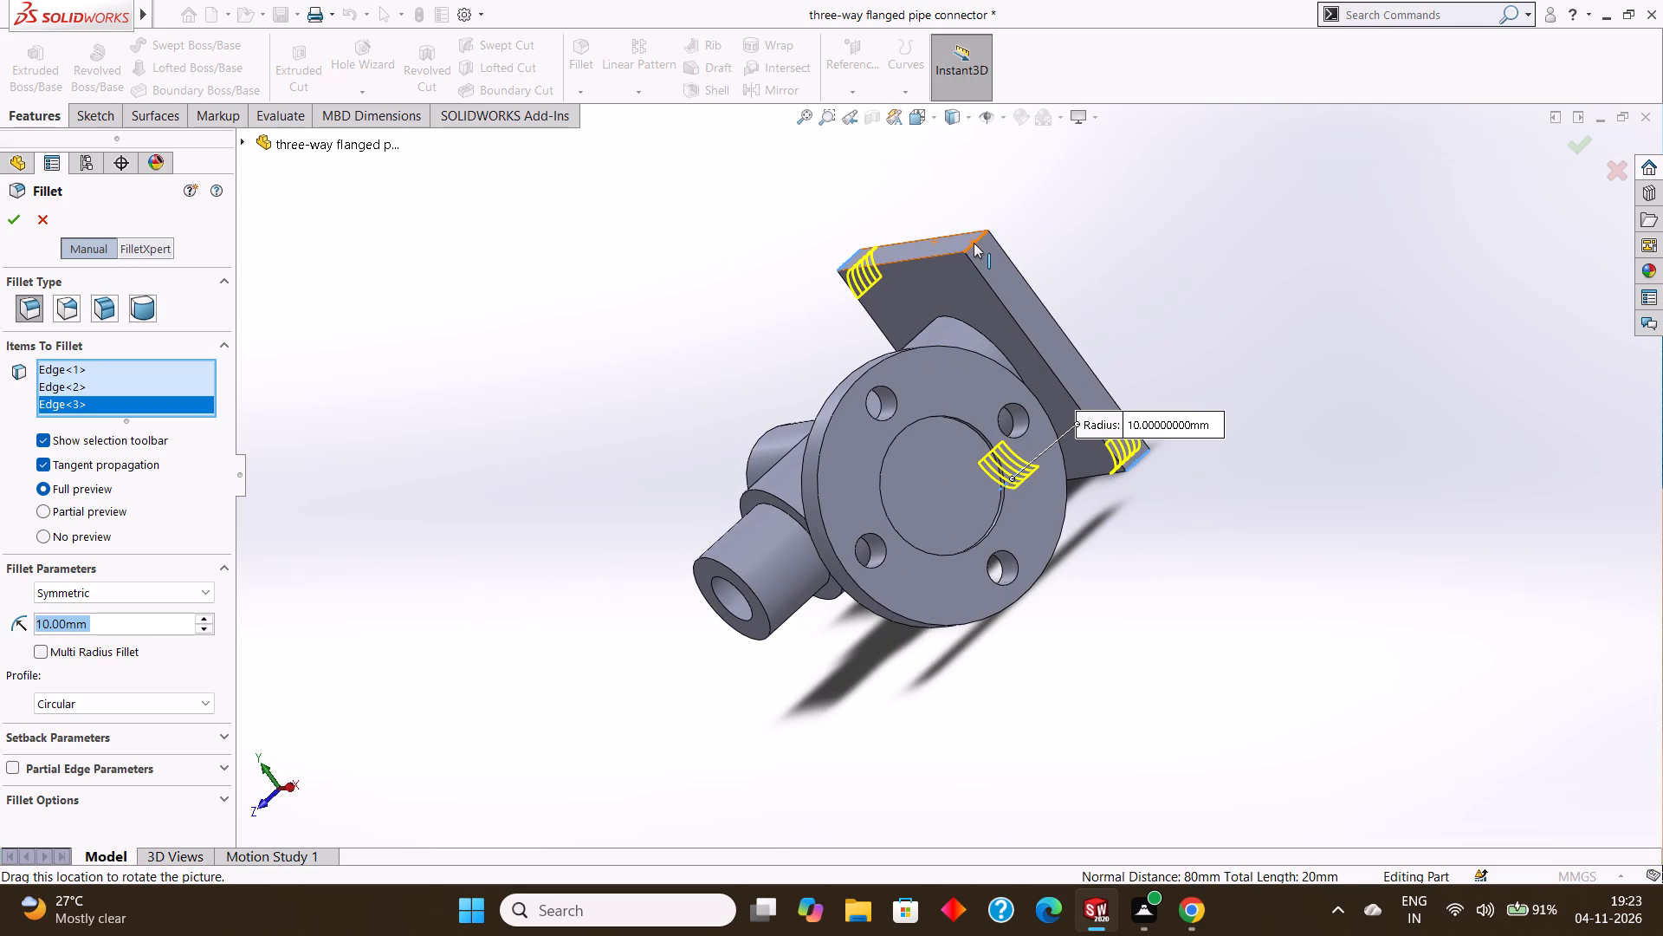
{"action": "left_click", "coordinate": [974, 243]}
{"action": "middle_click_drag", "start_coordinate": [650, 283], "coordinate": [747, 231]}
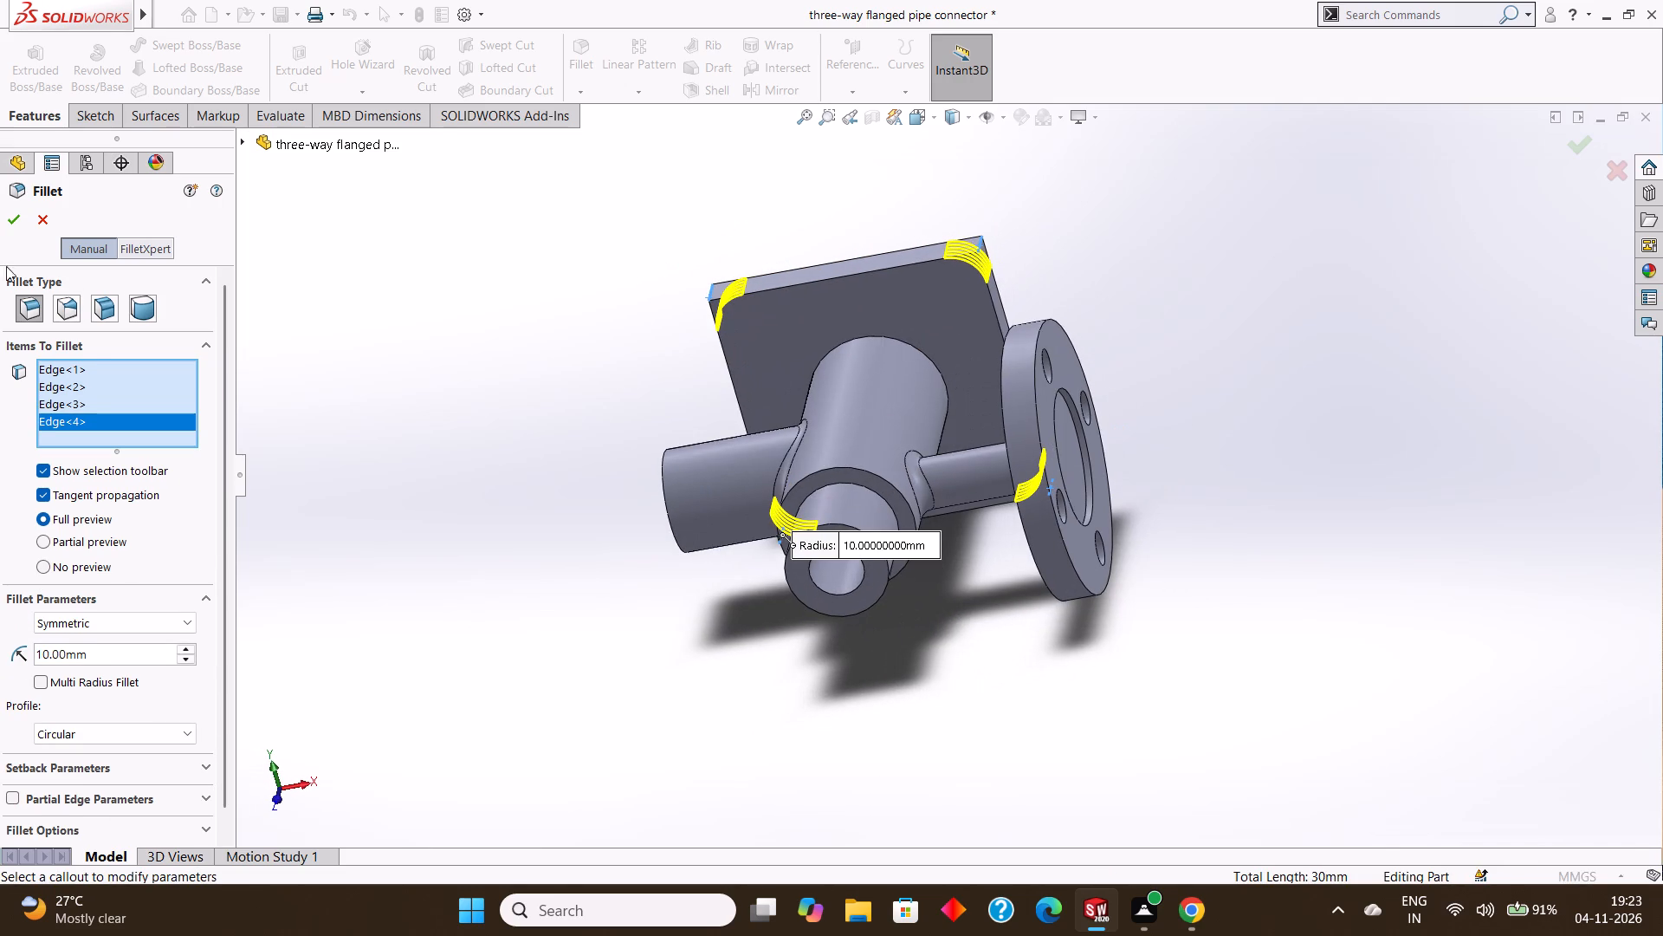
{"action": "left_click", "coordinate": [6, 224]}
Sketch a 5 mm radius circle on the base plate's top face, centred on the rounded corner's centre at X 10, Y 70.
{"action": "middle_click_drag", "start_coordinate": [352, 301], "coordinate": [380, 219]}
{"action": "middle_click_drag", "start_coordinate": [414, 341], "coordinate": [414, 325]}
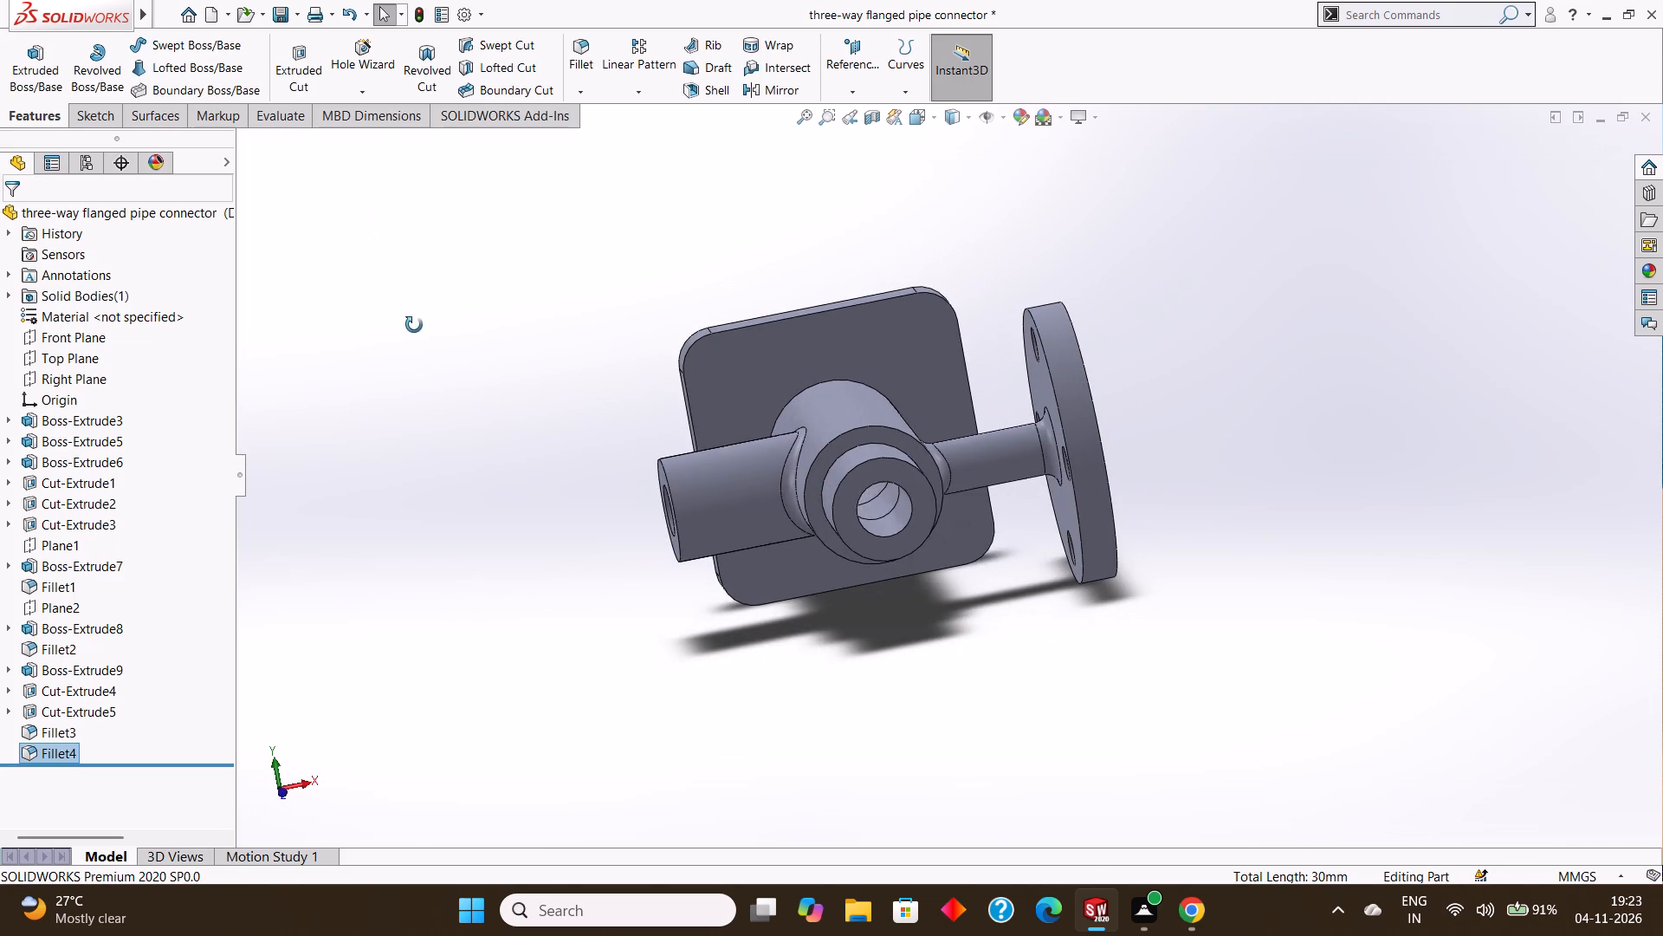
{"action": "middle_click_drag", "start_coordinate": [414, 325], "coordinate": [421, 326]}
{"action": "left_click", "coordinate": [725, 351]}
{"action": "left_click", "coordinate": [797, 297]}
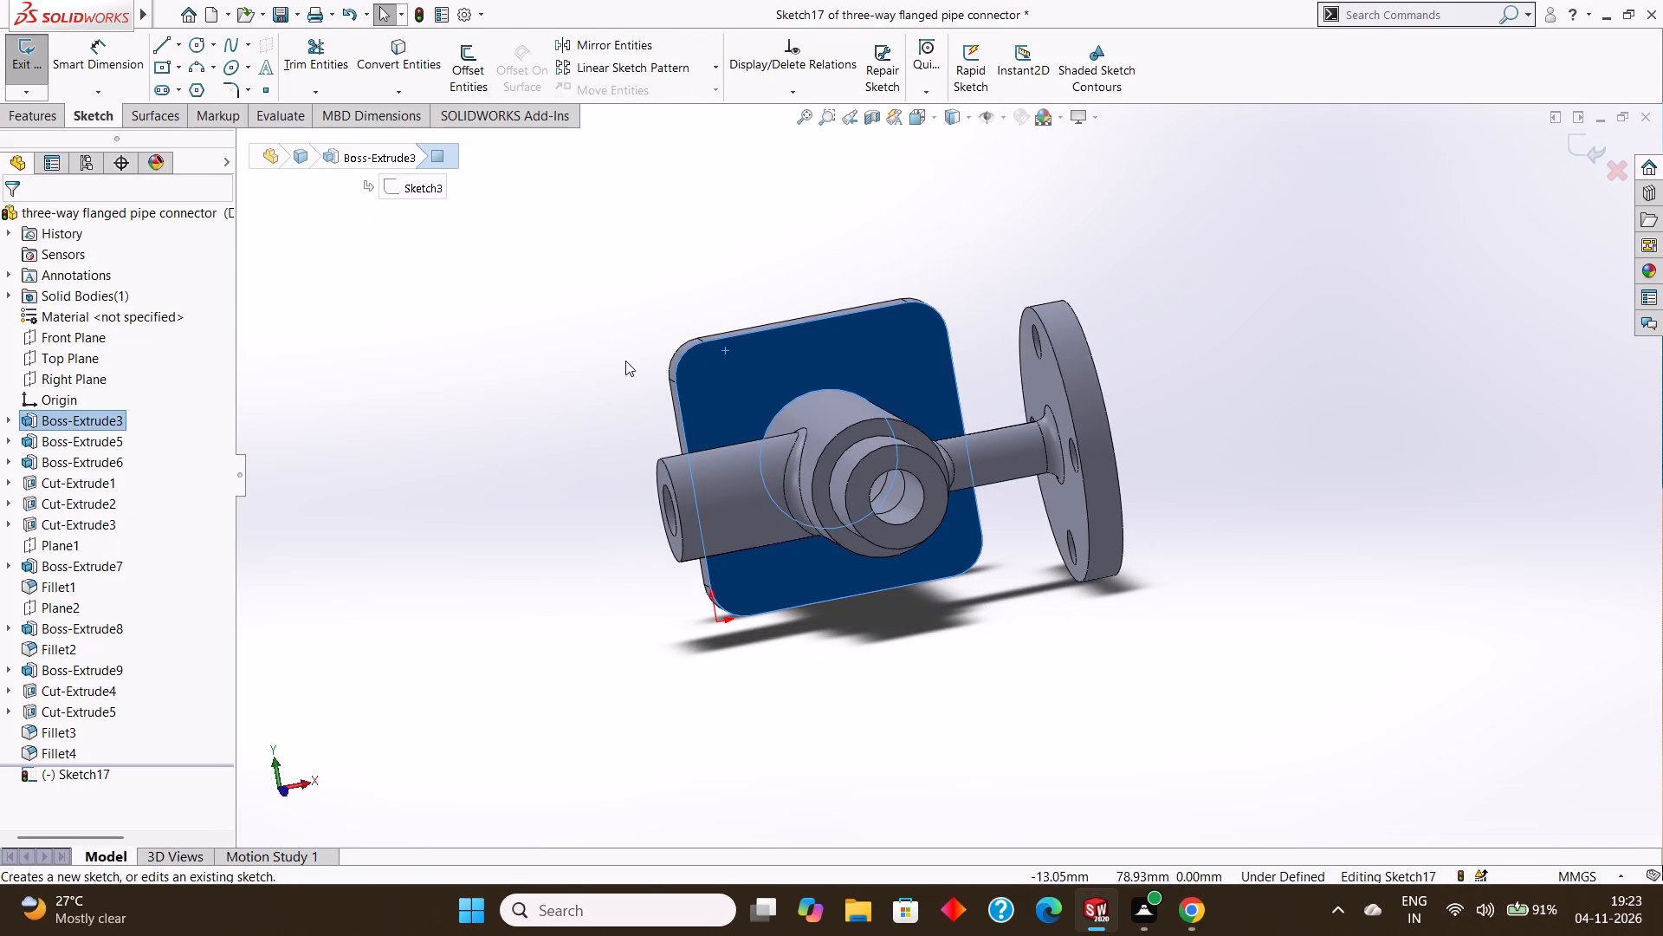
{"action": "key", "text": "ctrl+8"}
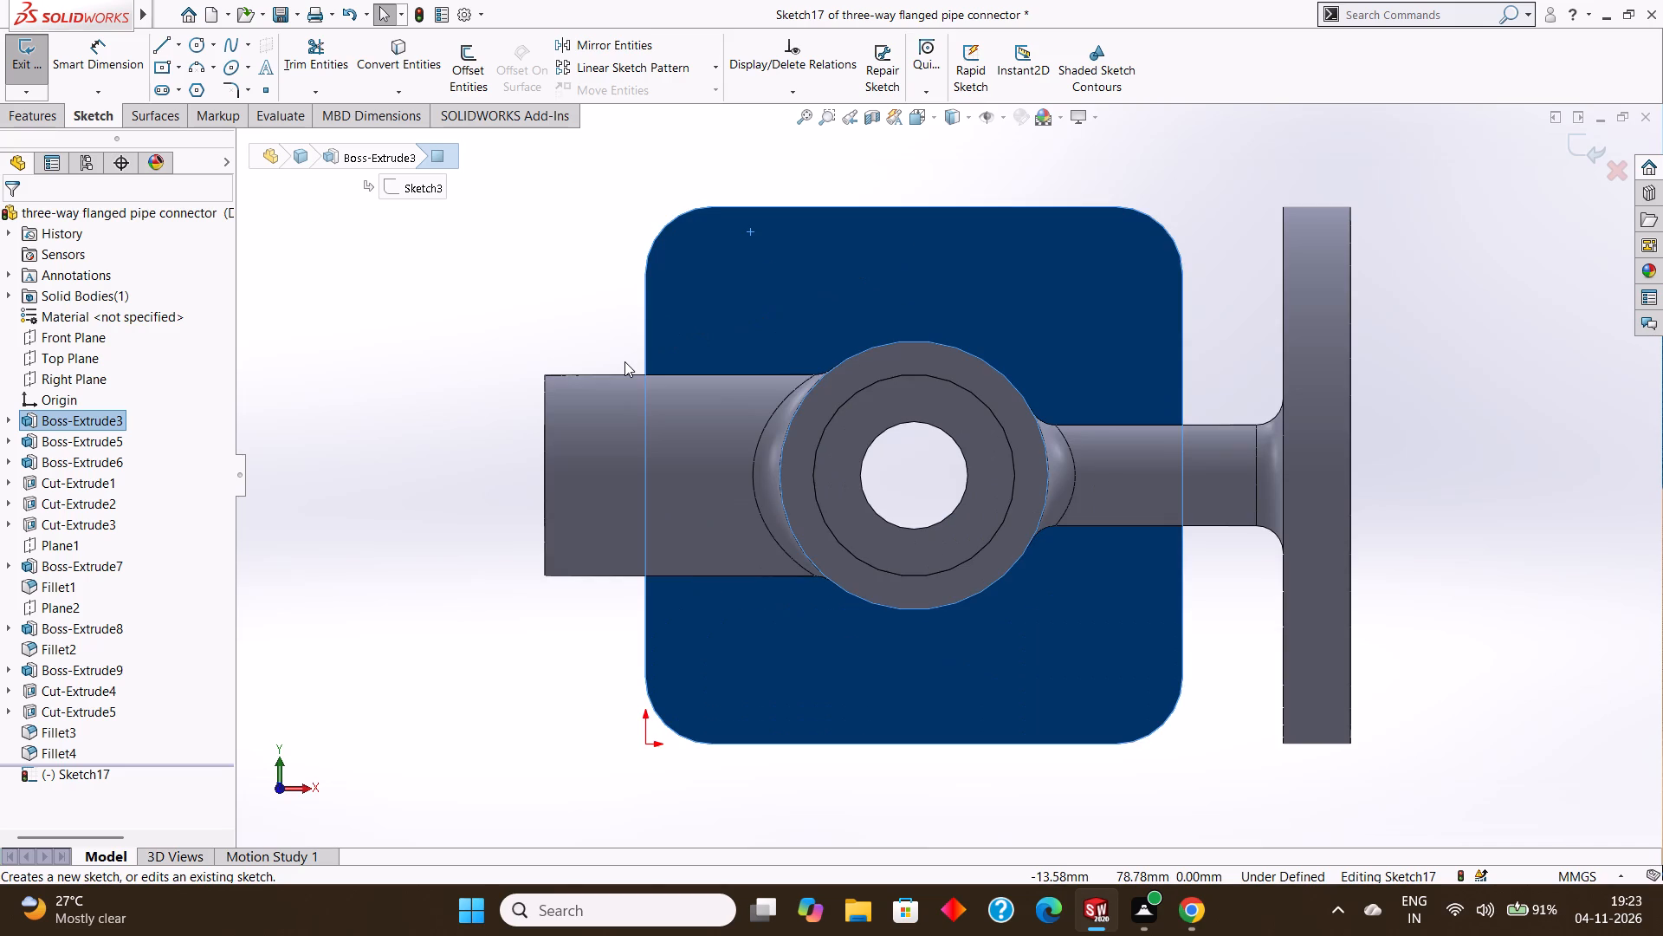
{"action": "key", "text": "Escape"}
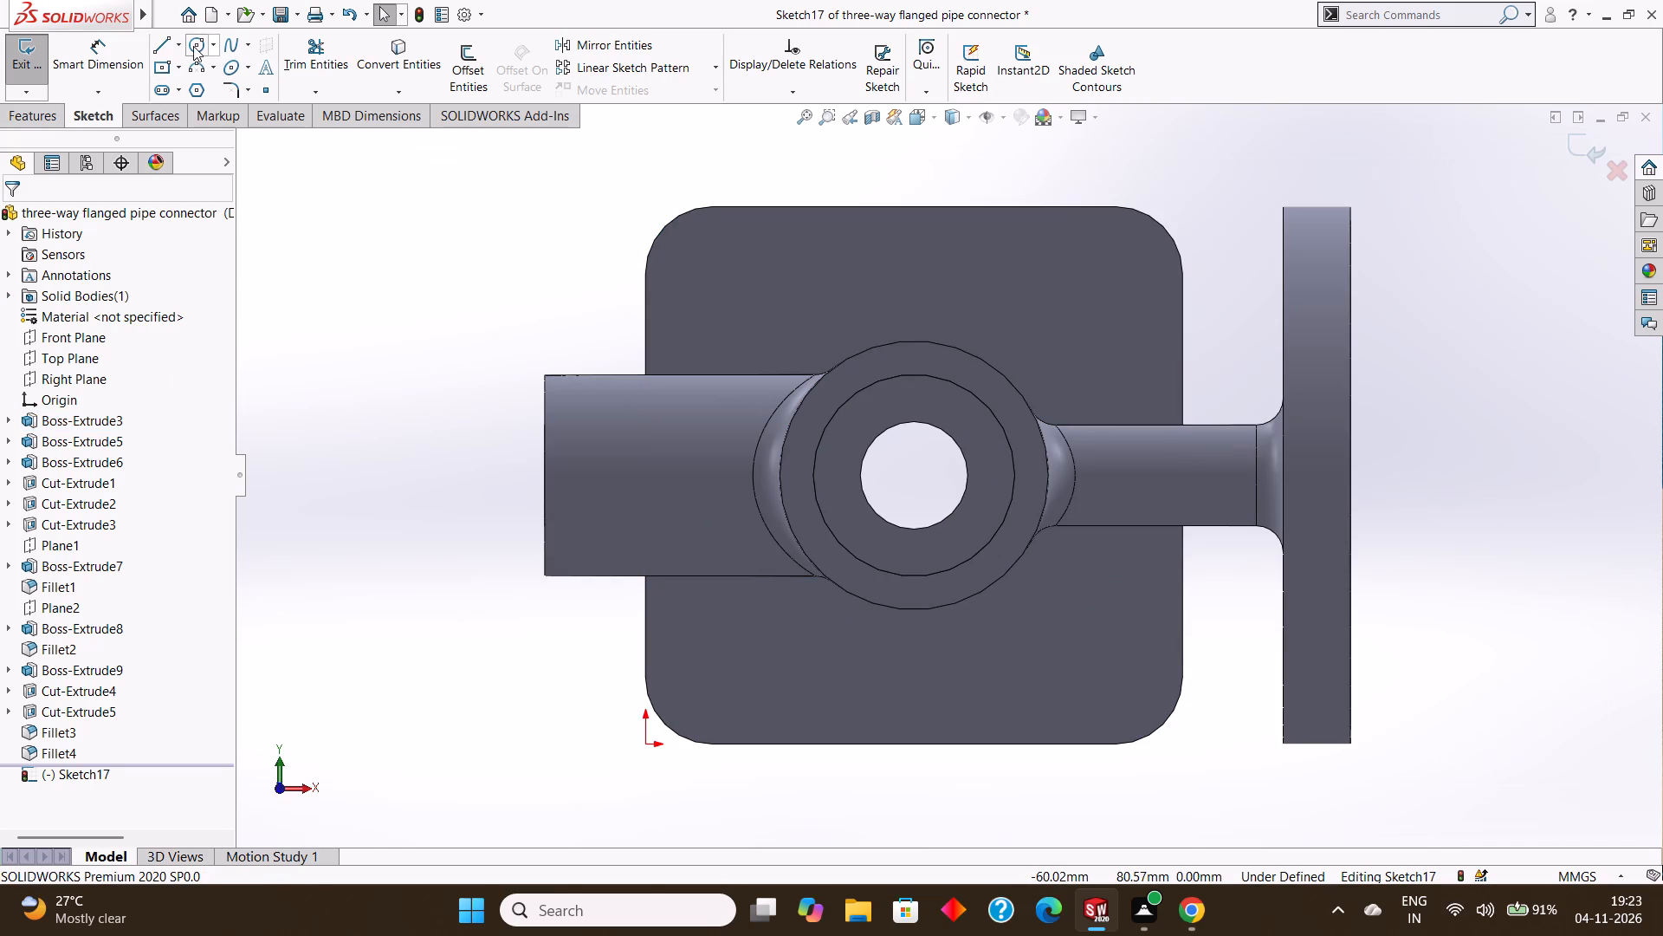
{"action": "left_click", "coordinate": [193, 45]}
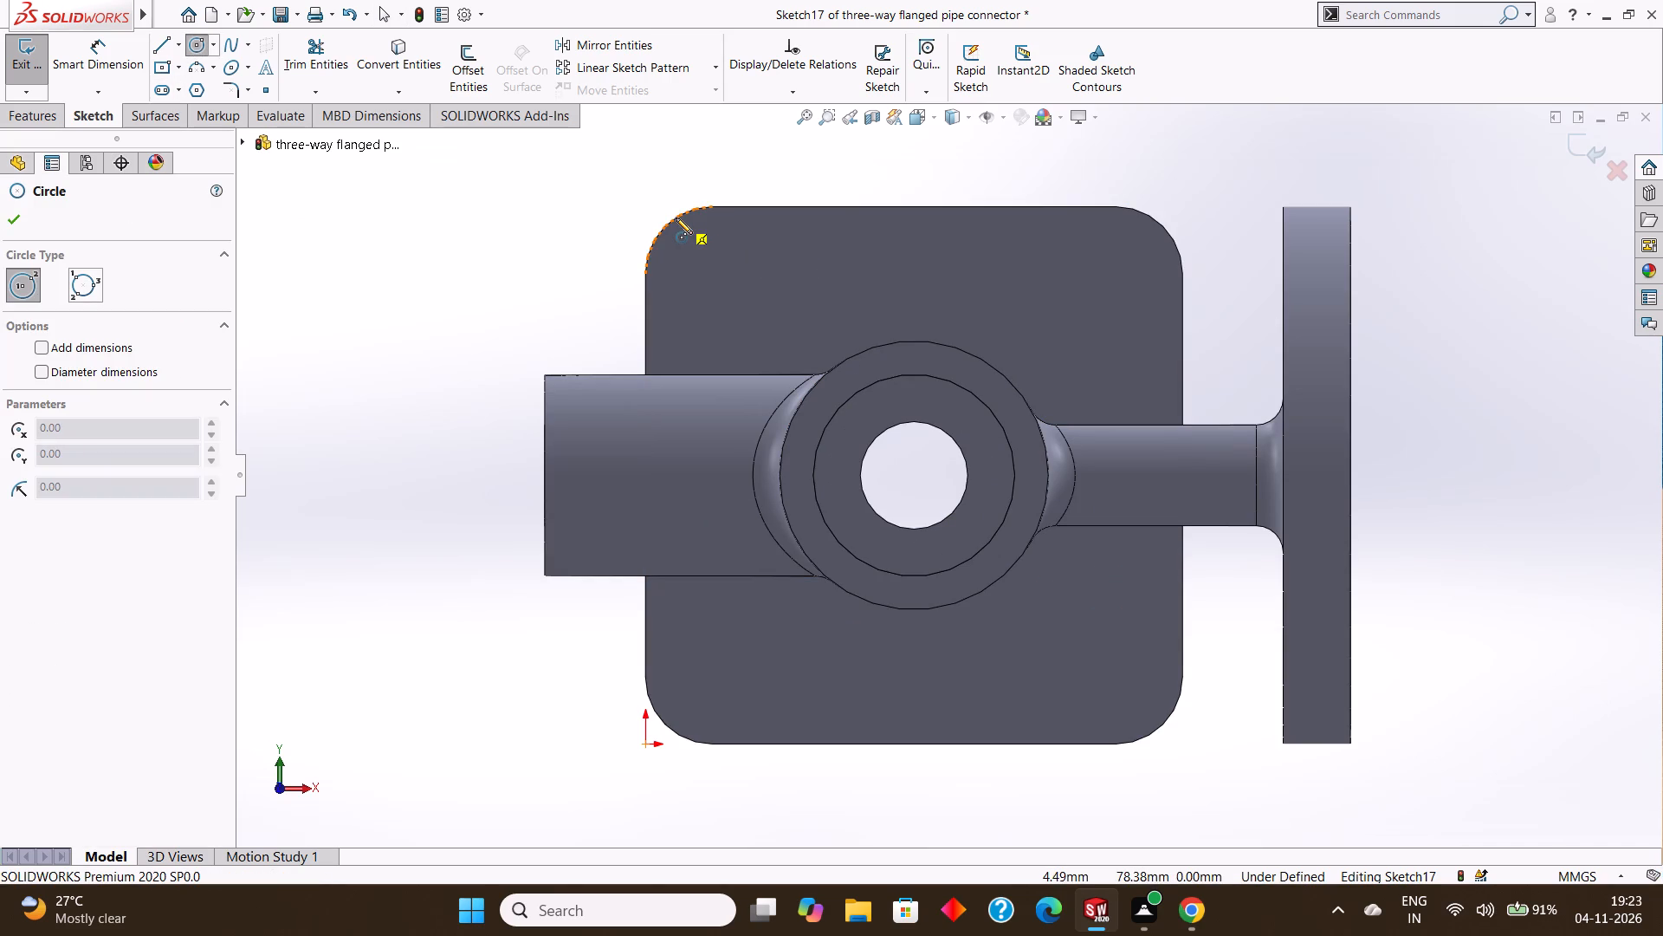
{"action": "left_click_drag", "start_coordinate": [713, 273], "coordinate": [745, 283]}
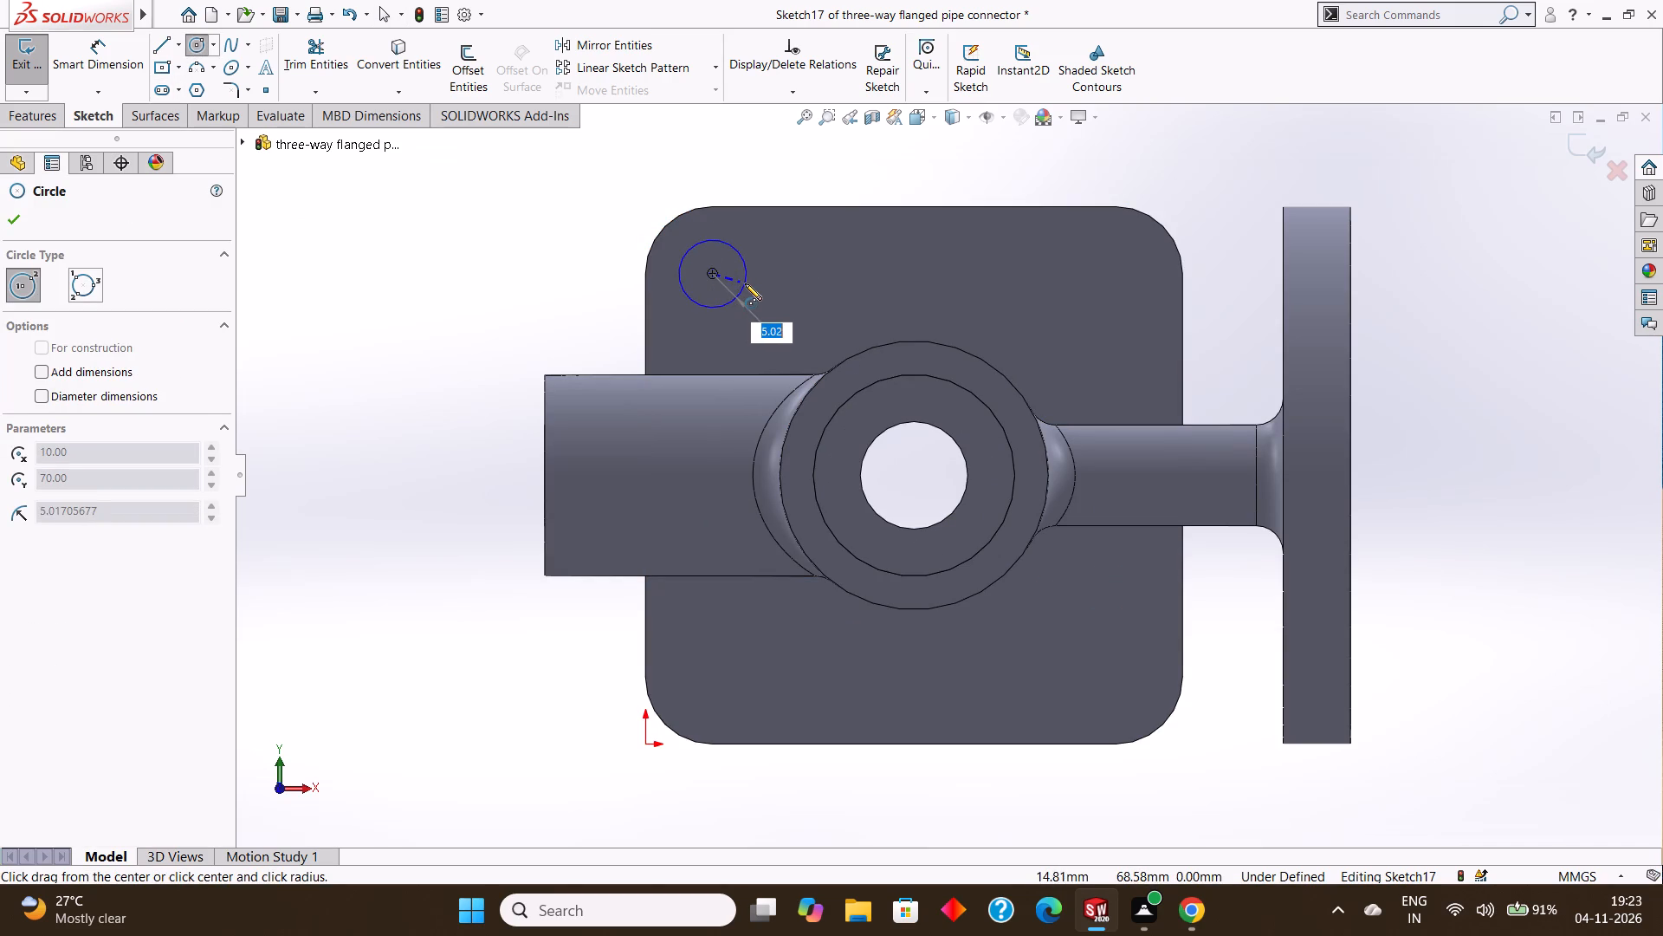
{"action": "left_click_drag", "start_coordinate": [745, 283], "coordinate": [744, 282]}
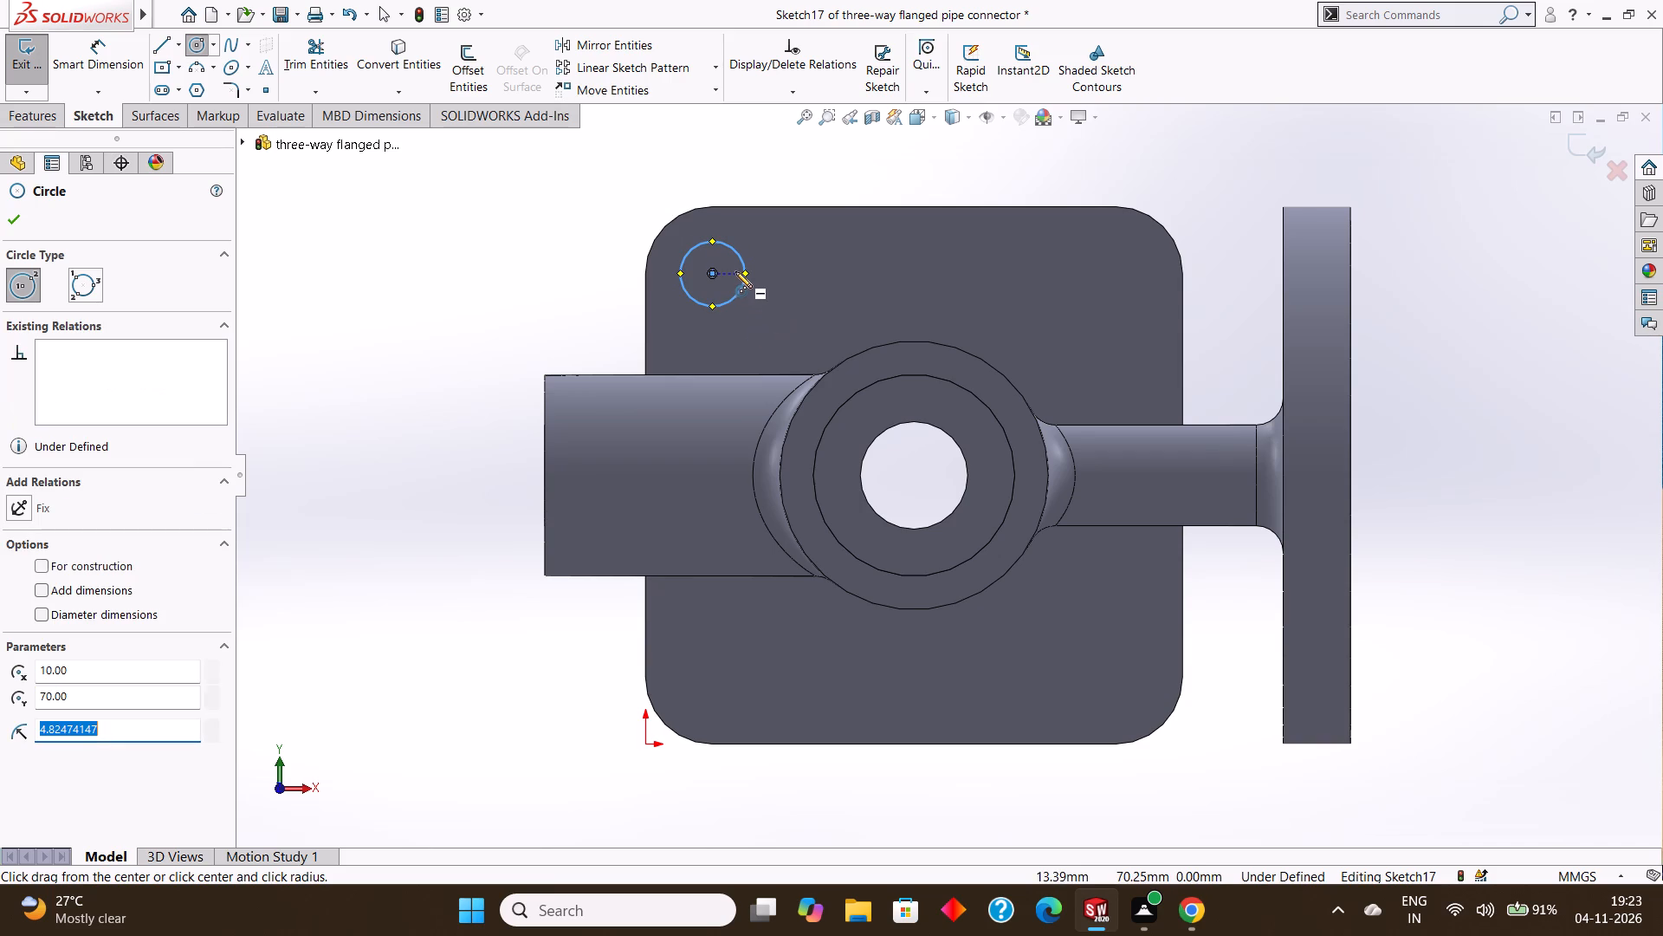
{"action": "key", "text": "BackSpace"}
{"action": "key", "text": "5"}
{"action": "key", "text": "Return"}
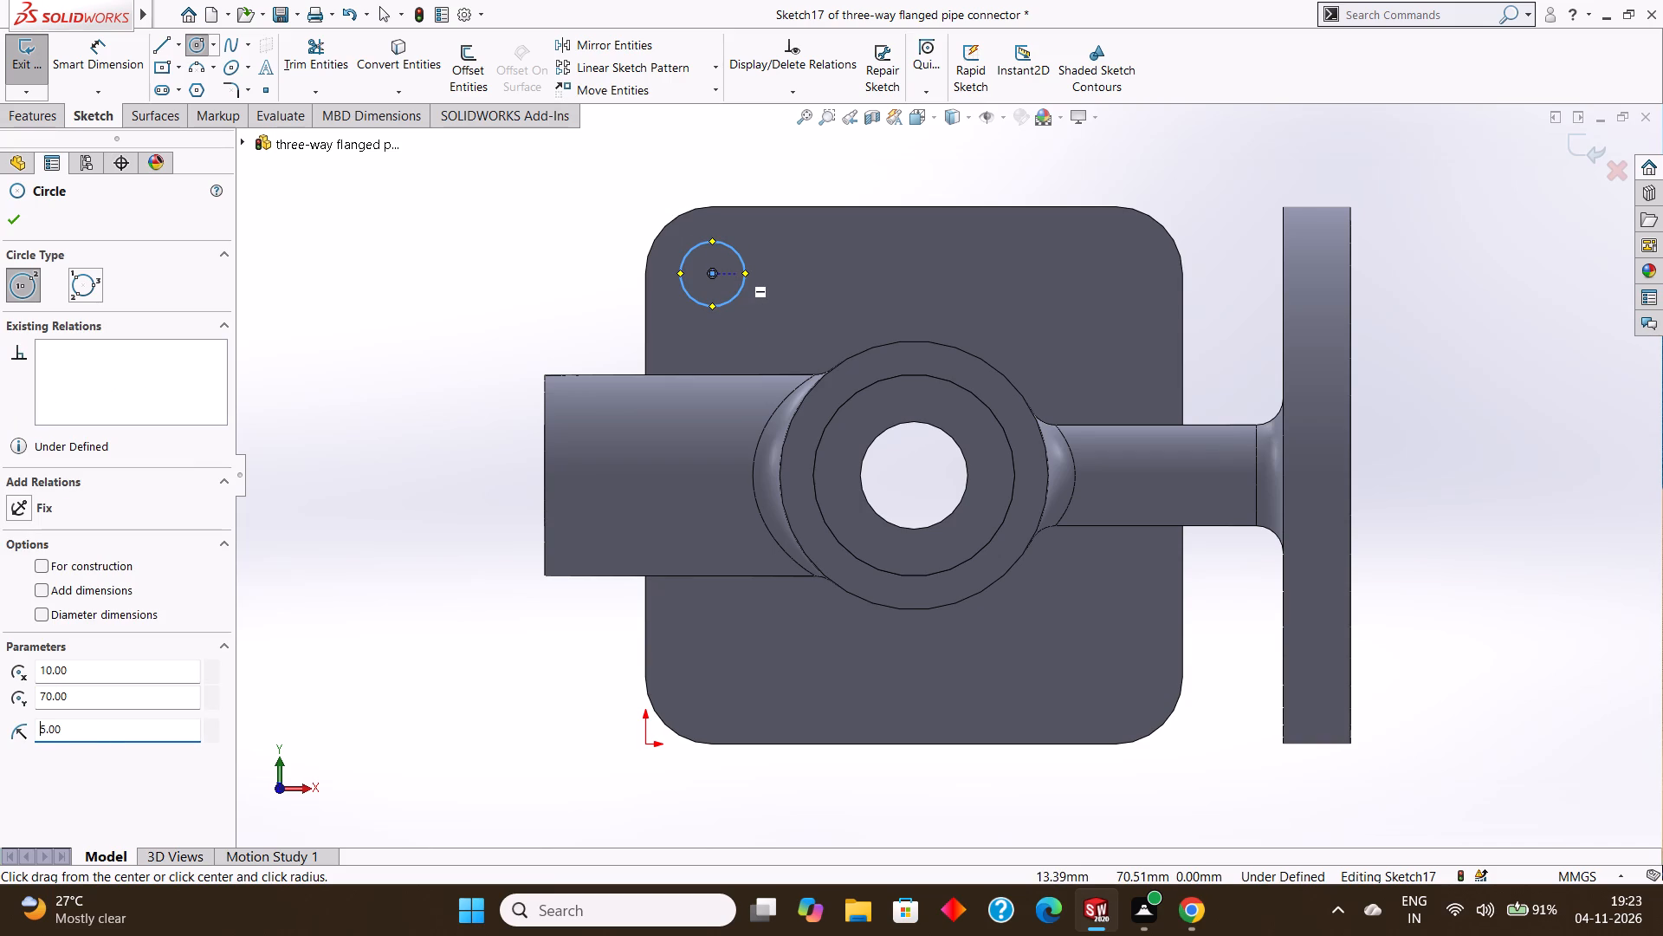
{"action": "key", "text": "Escape"}
{"action": "key", "text": "Escape"}
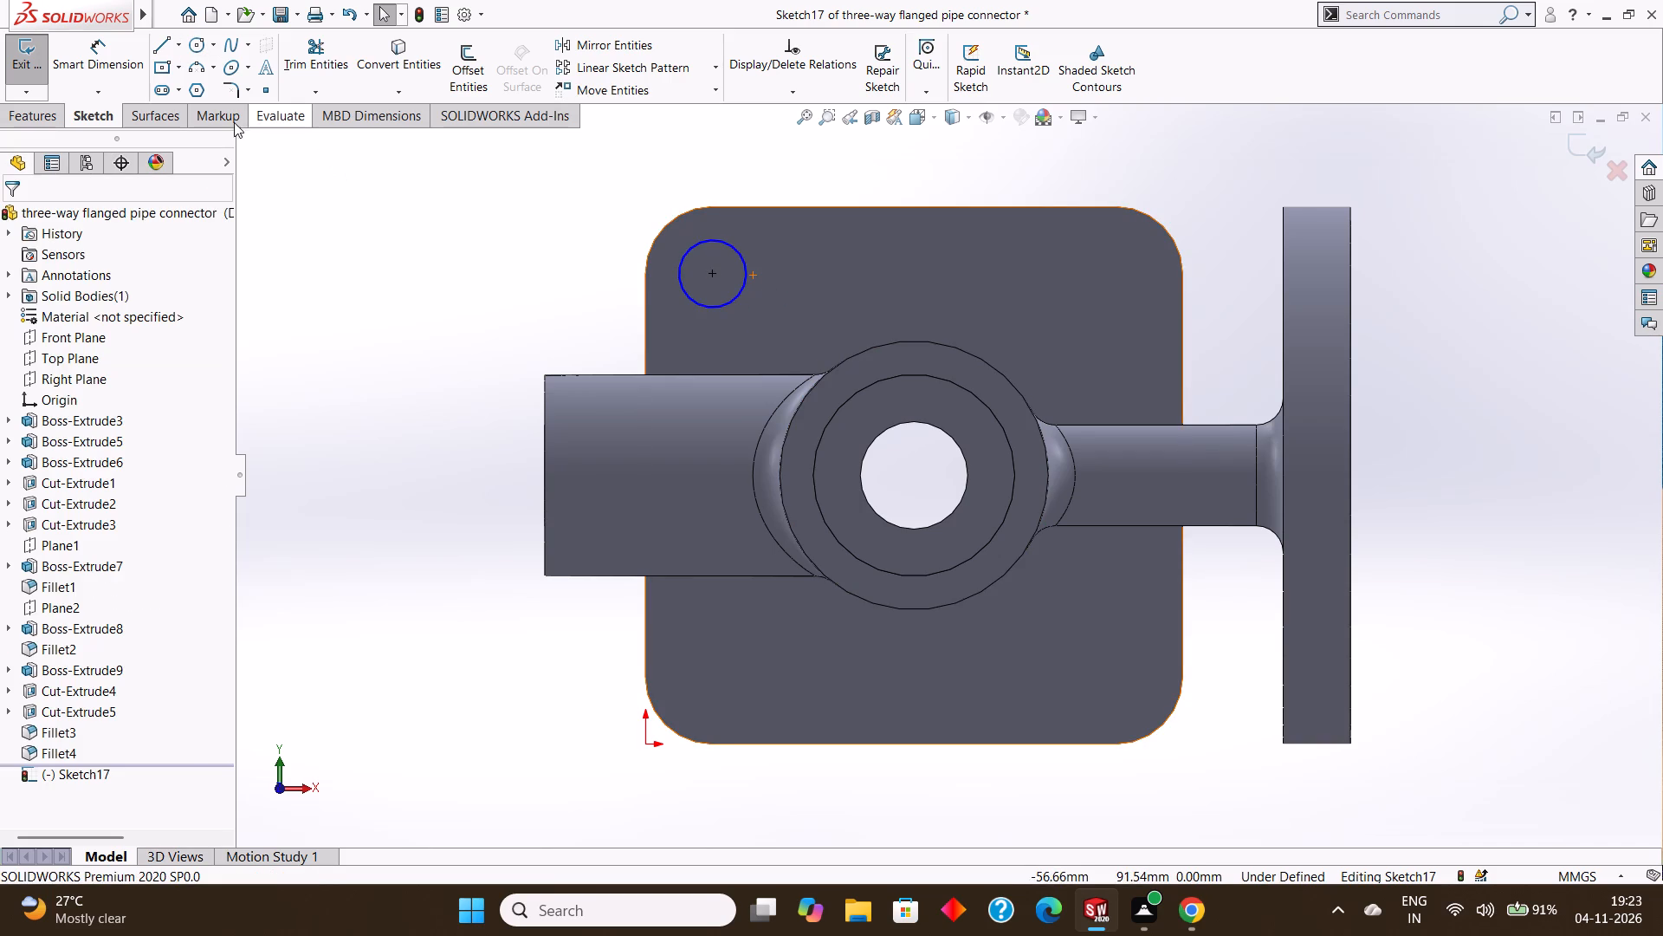
Dimension the diameter of the circle at X 10, Y 70 as 10 mm.
{"action": "left_click", "coordinate": [110, 55]}
{"action": "left_click", "coordinate": [697, 247]}
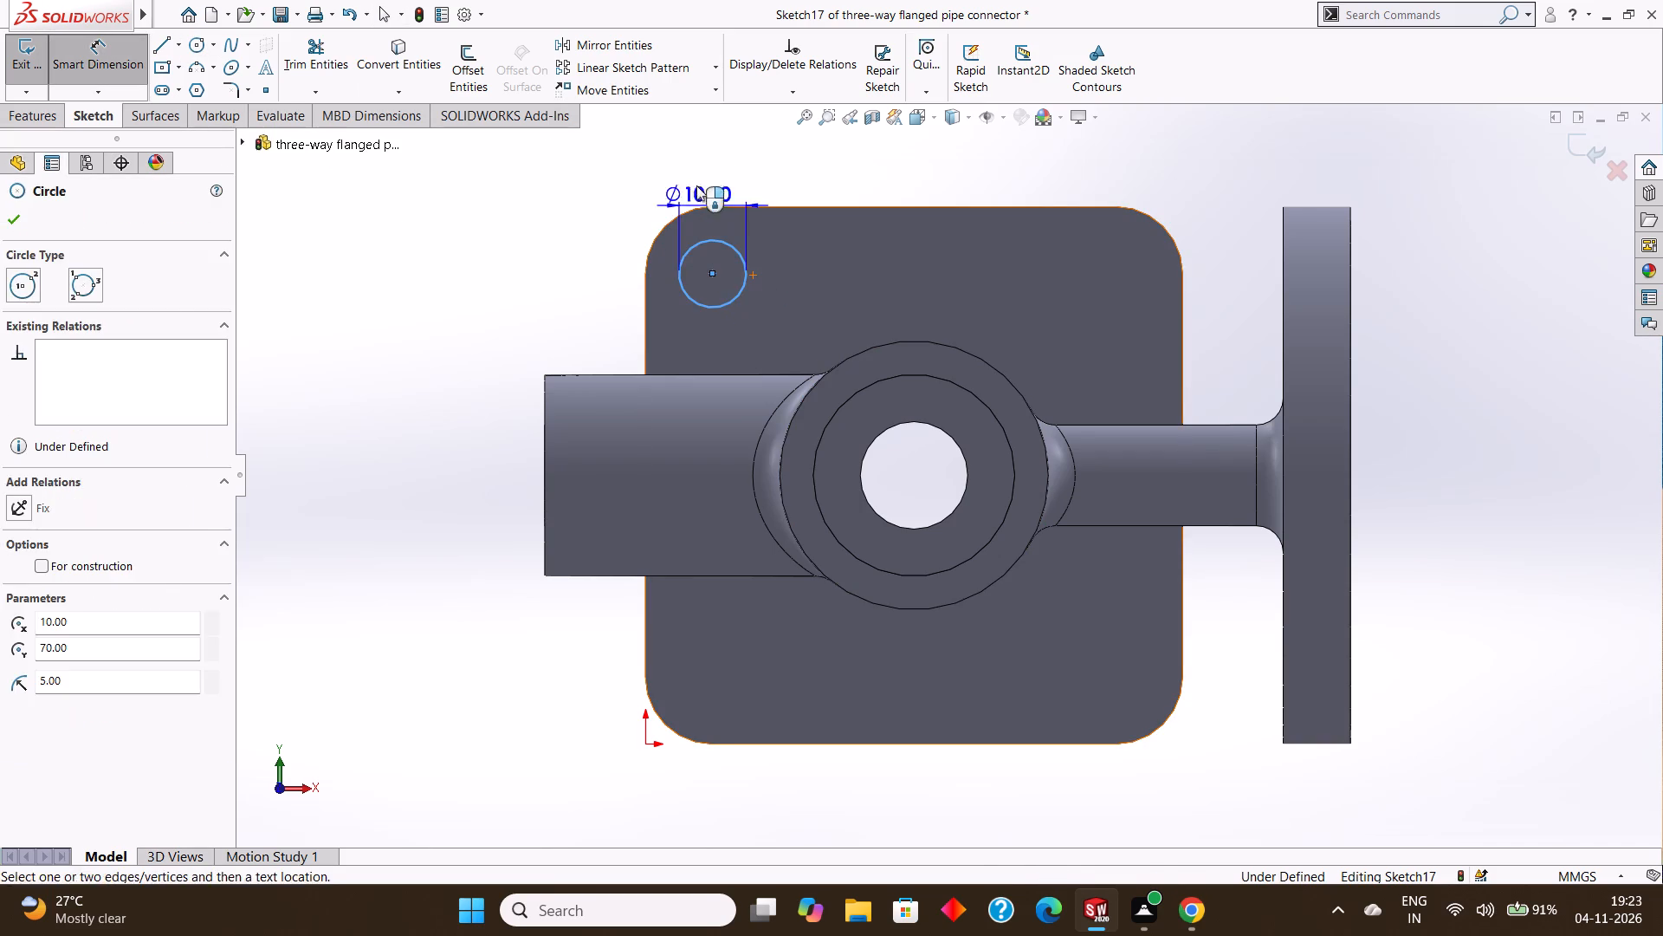
{"action": "left_click", "coordinate": [697, 172]}
{"action": "left_click", "coordinate": [623, 143]}
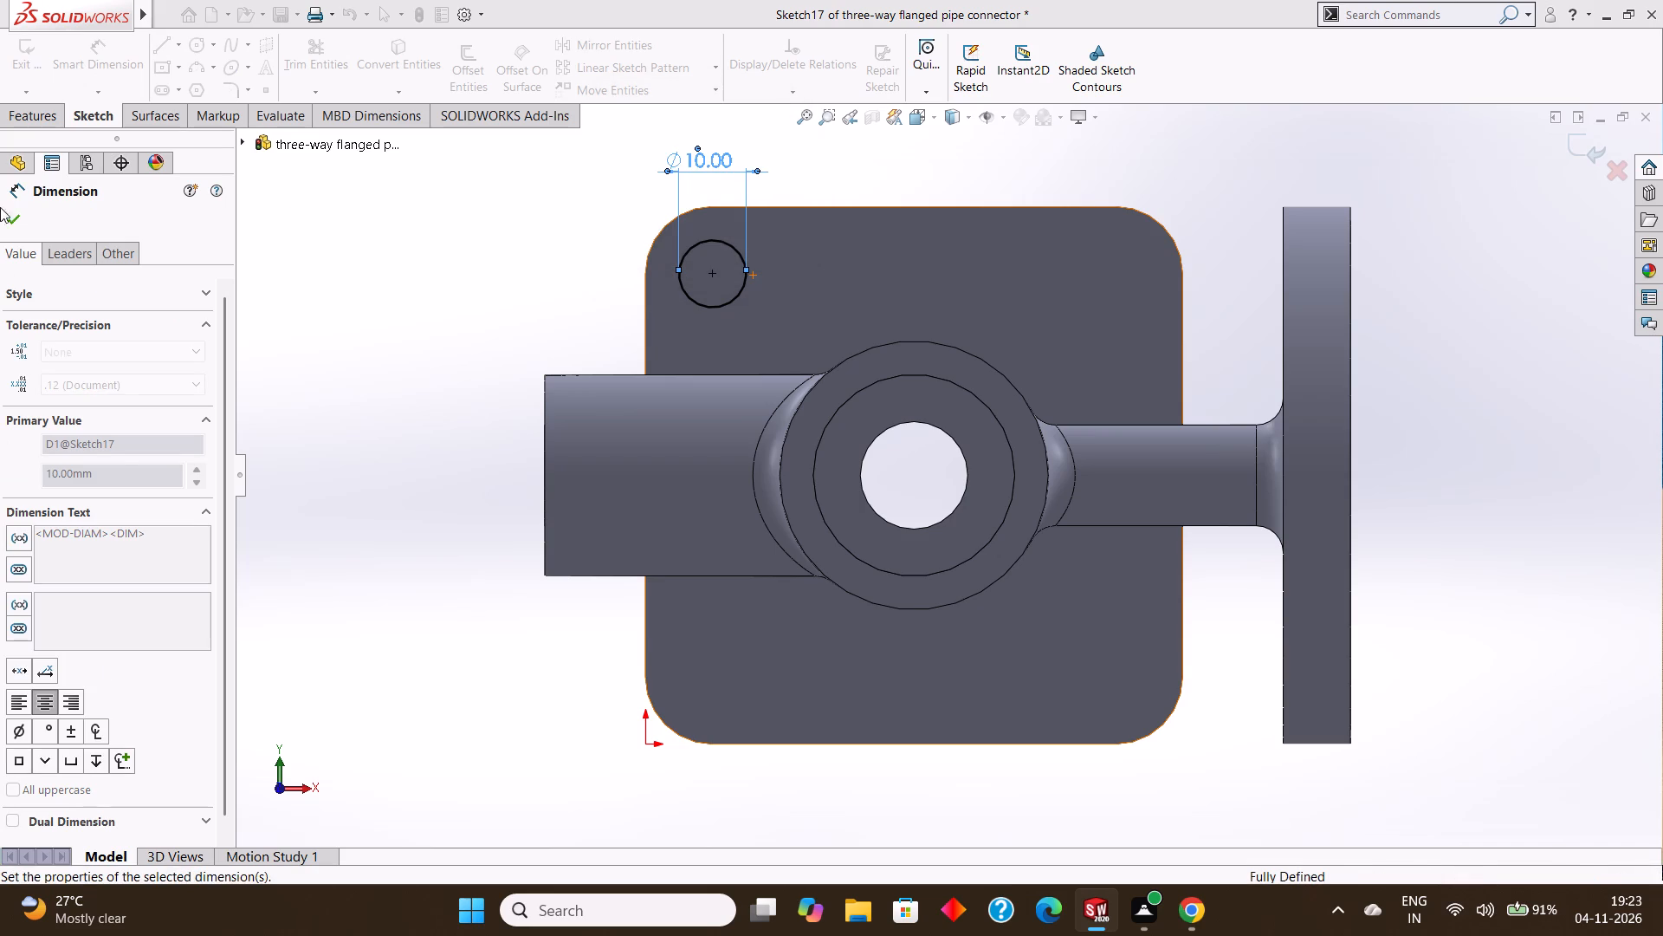
{"action": "left_click", "coordinate": [13, 220]}
Sketch a second 5 mm radius circle on the base plate, centred on the rounded corner's centre at X 70, Y 70.
{"action": "left_click", "coordinate": [202, 46]}
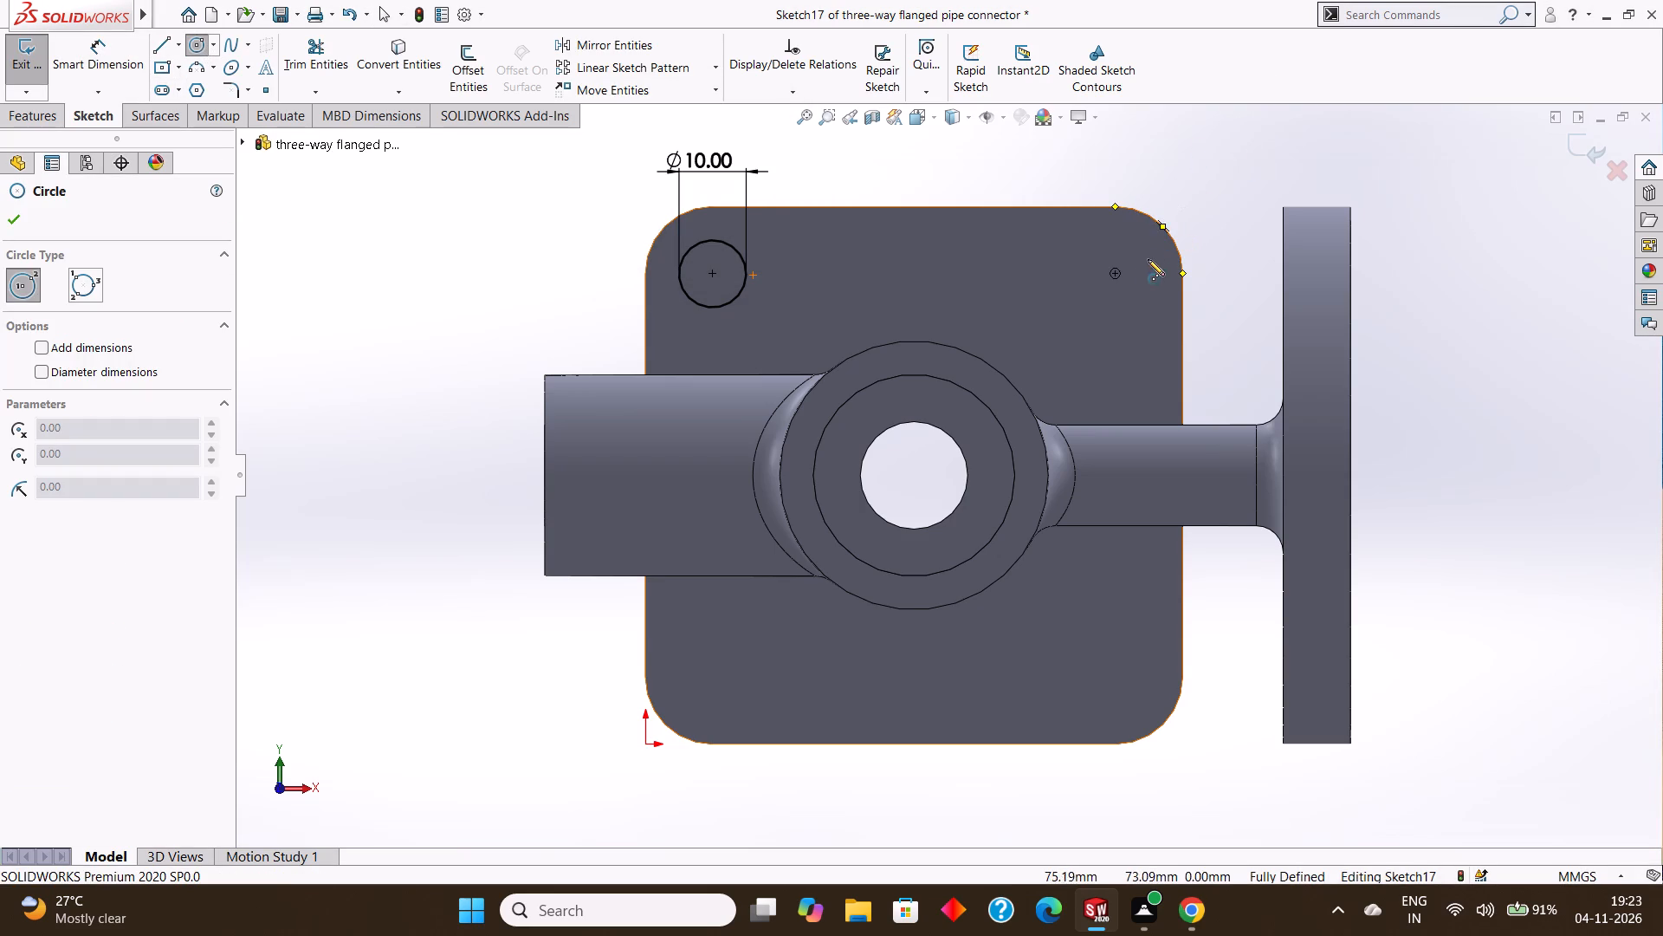
{"action": "left_click_drag", "start_coordinate": [1116, 273], "coordinate": [1136, 300]}
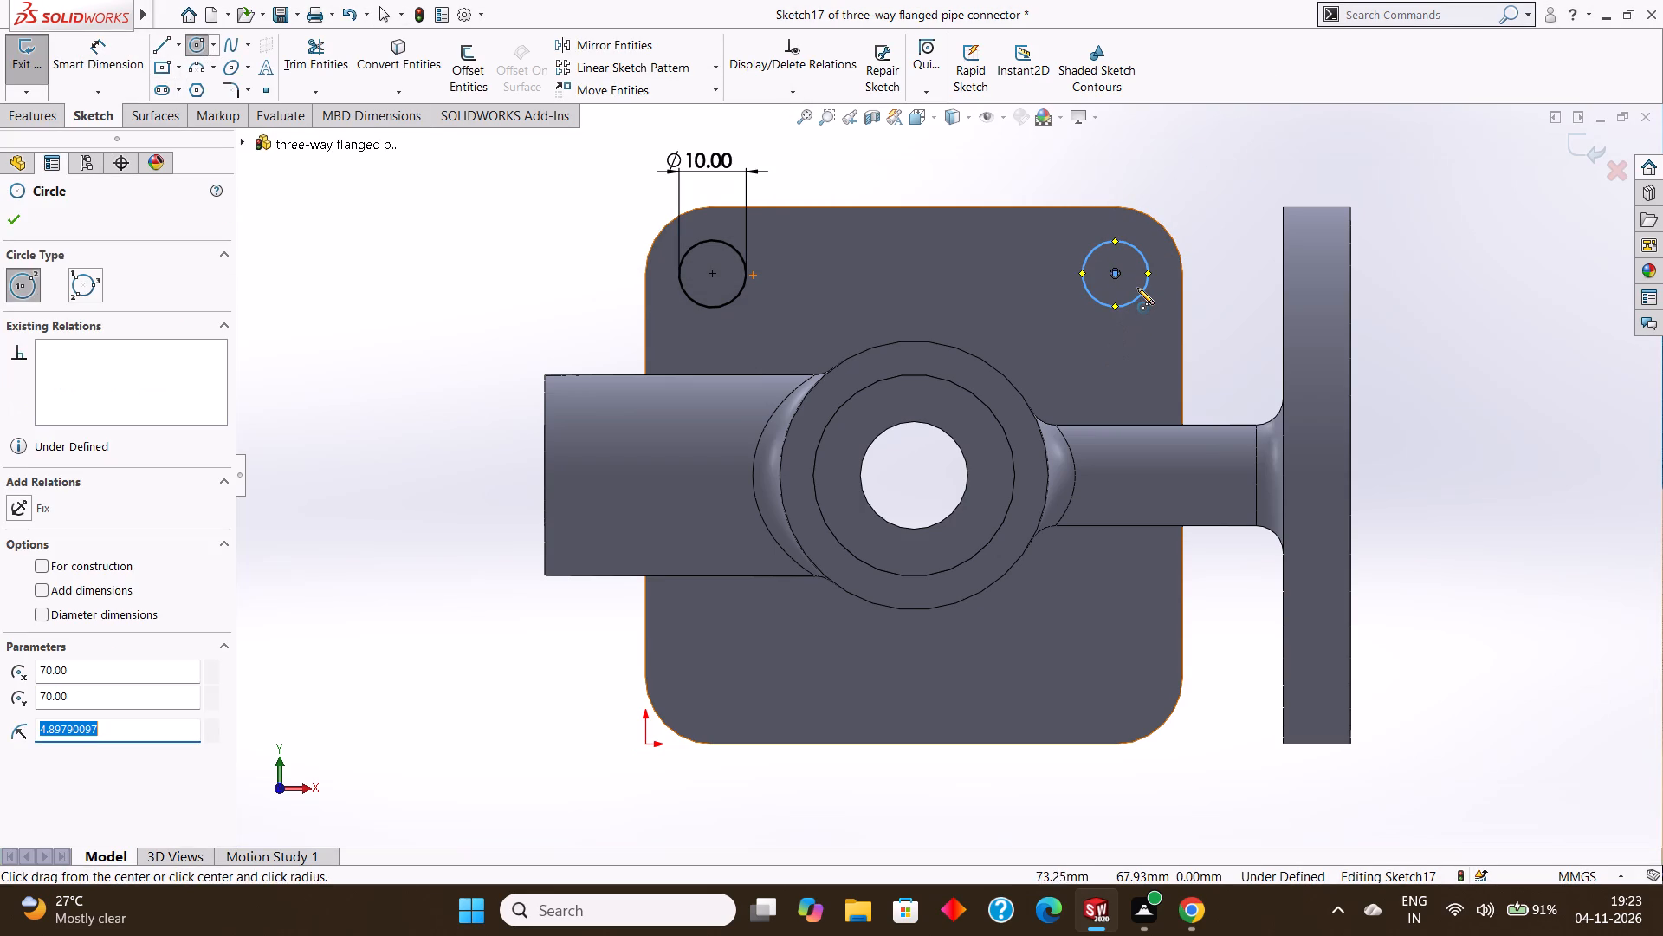
{"action": "key", "text": "BackSpace"}
{"action": "key", "text": "5"}
{"action": "key", "text": "Return"}
{"action": "key", "text": "Escape"}
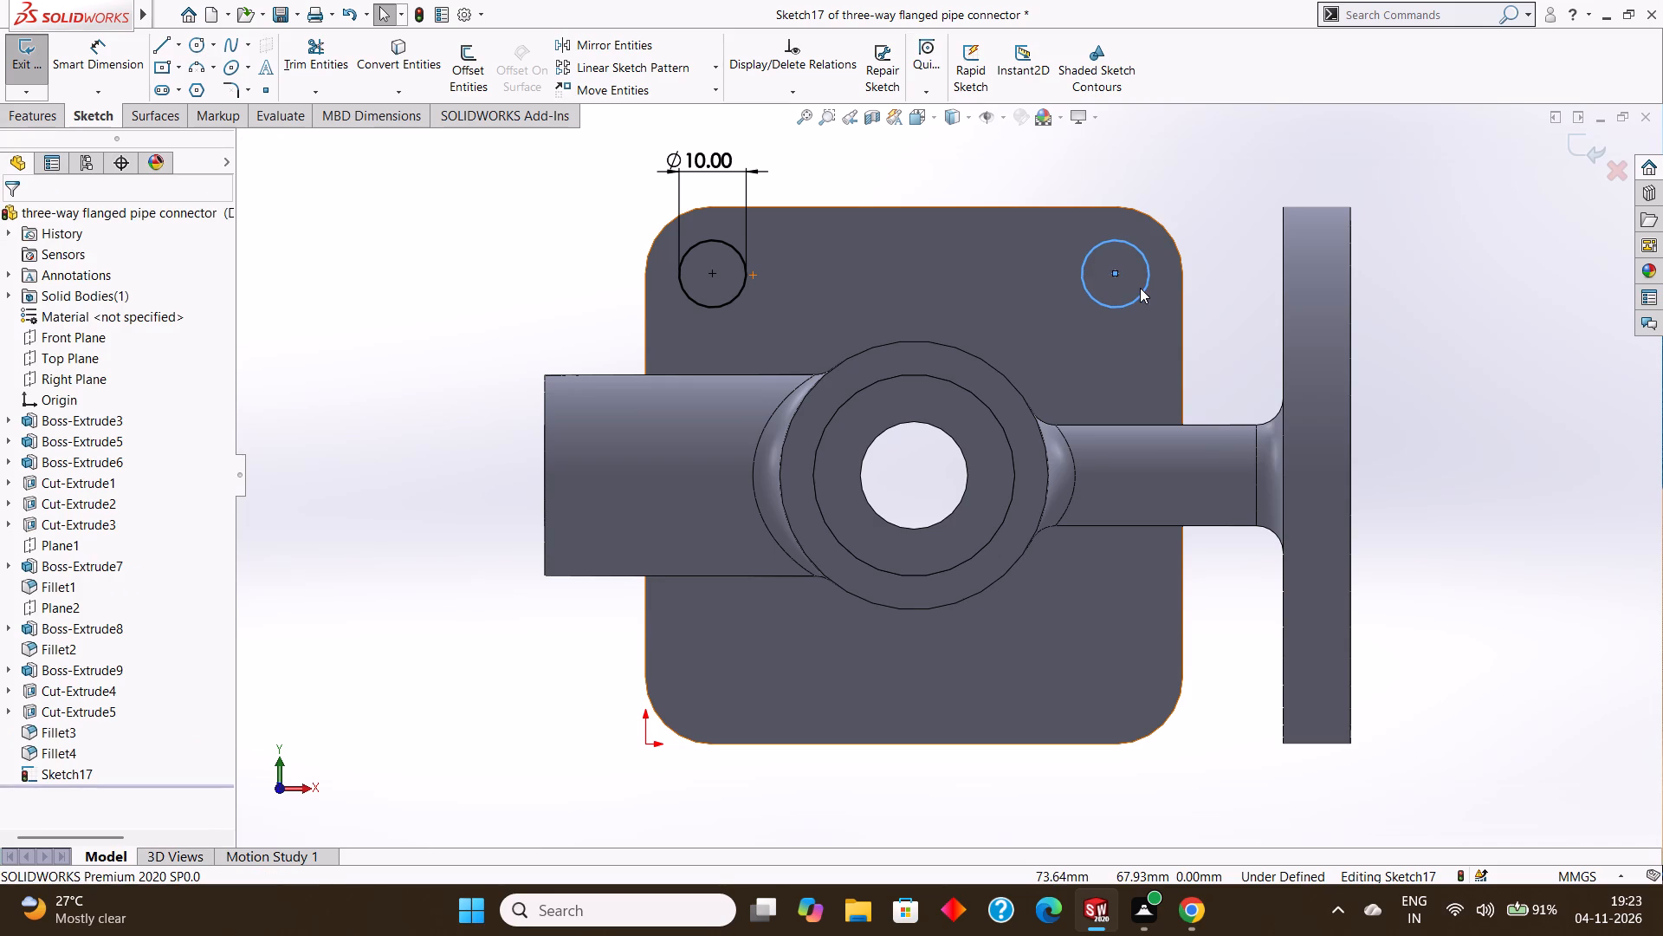
{"action": "key", "text": "Escape"}
Dimension the diameter of the circle at X 70, Y 70 as 10 mm.
{"action": "left_click", "coordinate": [100, 56]}
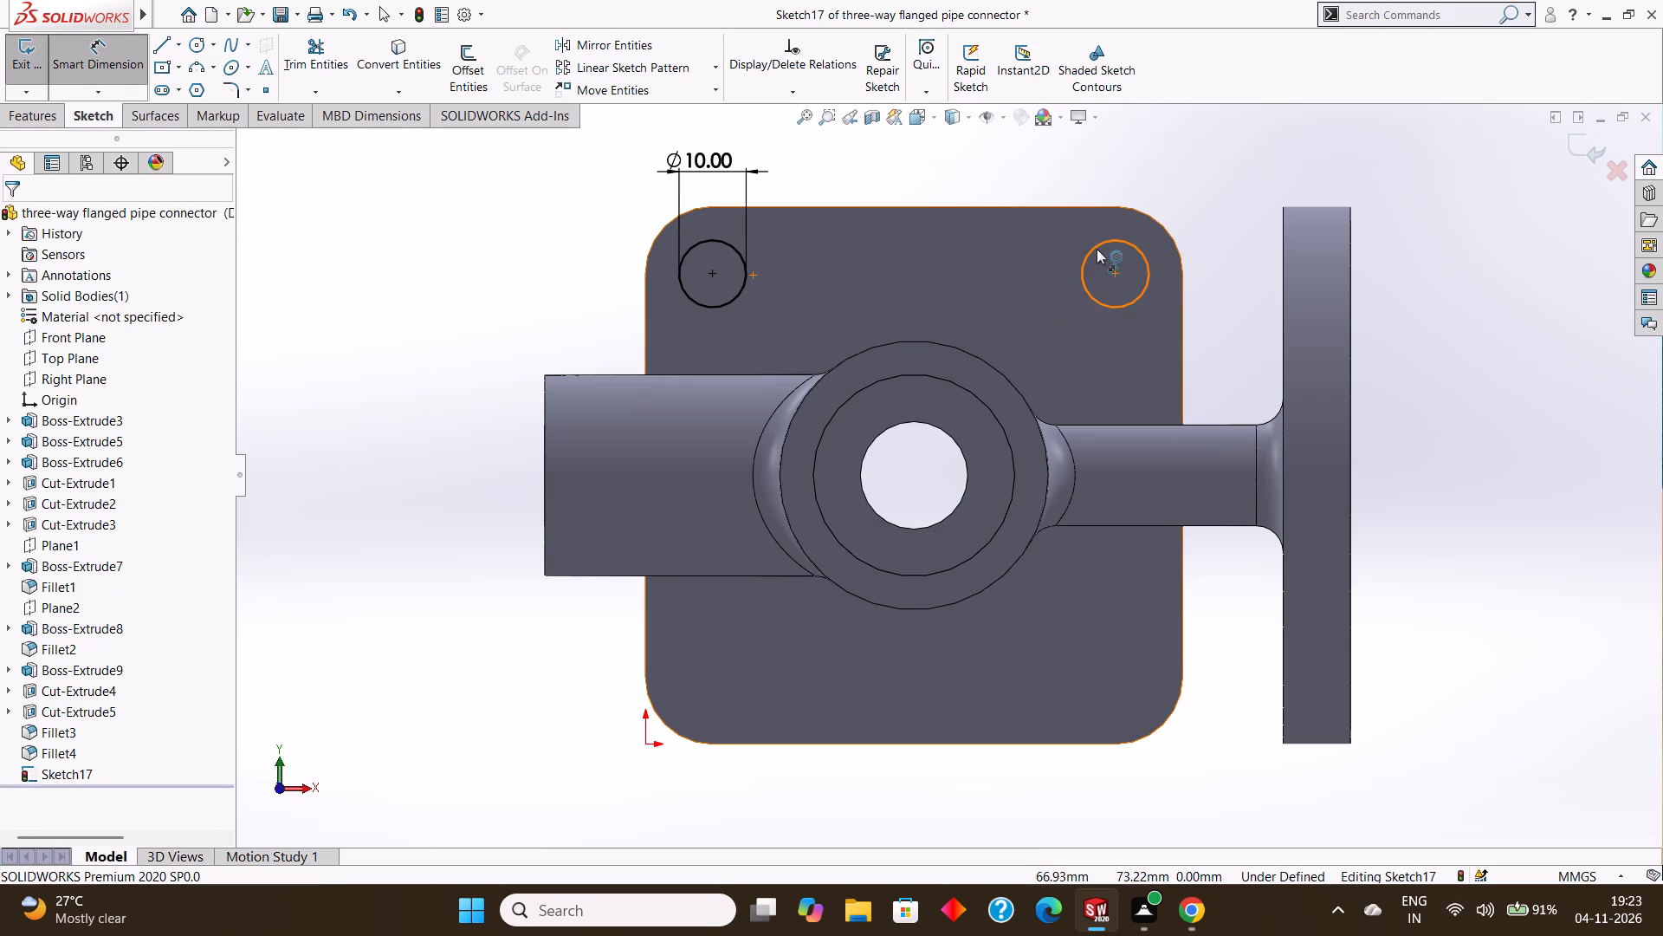
{"action": "left_click", "coordinate": [1099, 245]}
{"action": "left_click", "coordinate": [1098, 160]}
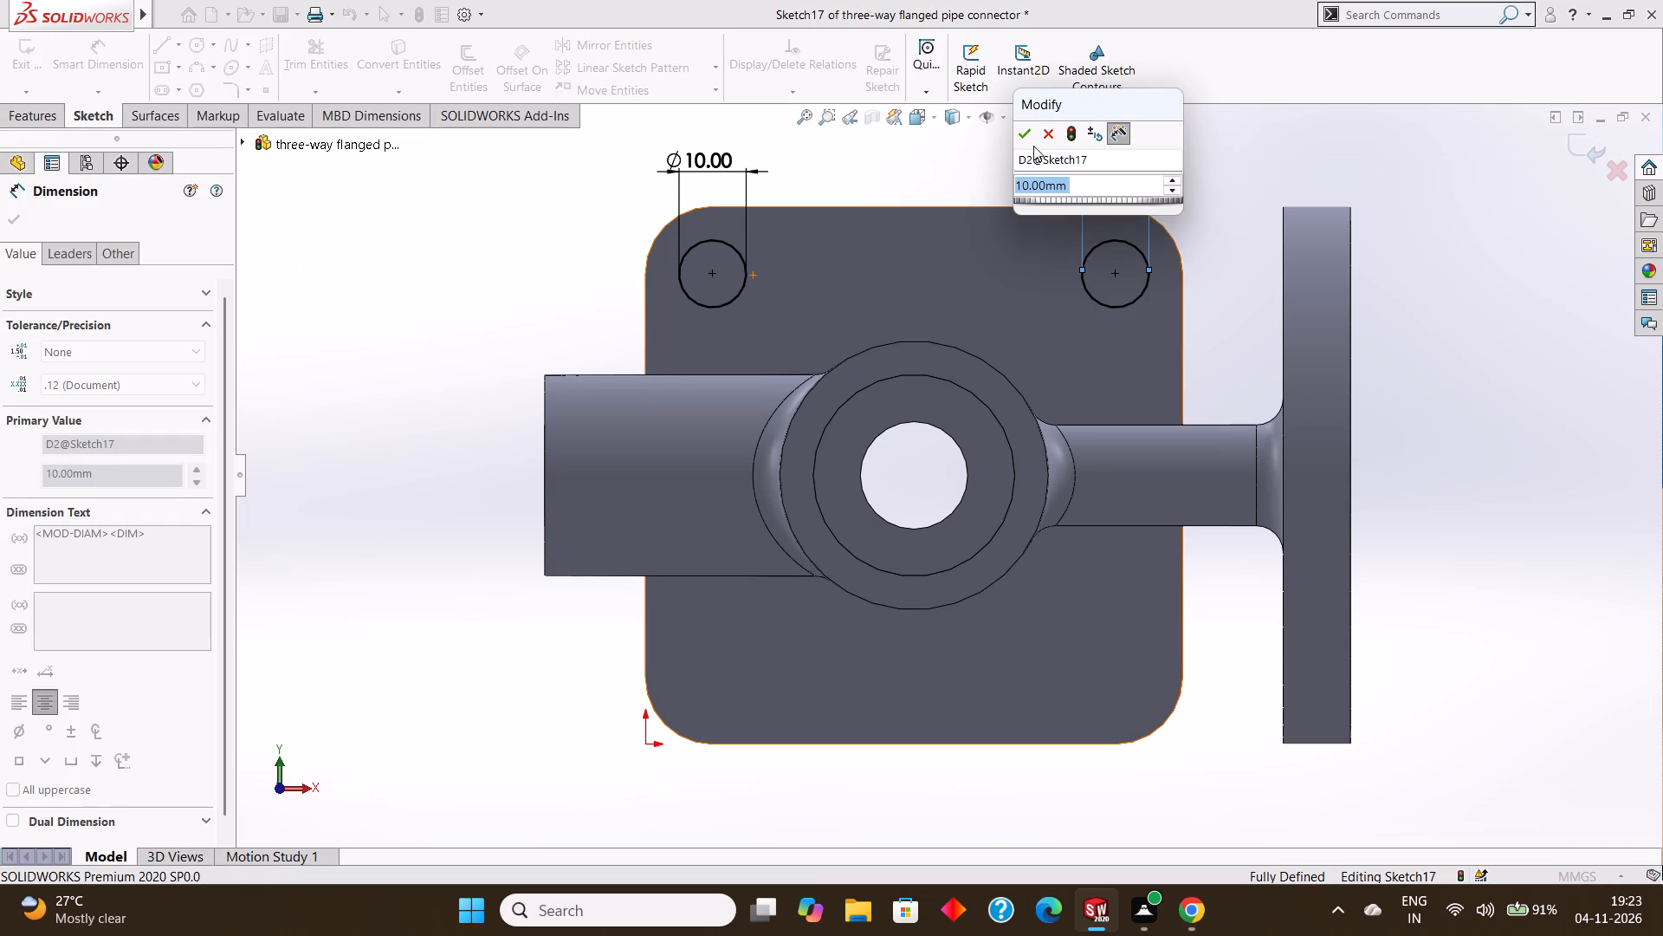
{"action": "left_click", "coordinate": [1028, 131]}
{"action": "left_click", "coordinate": [20, 222]}
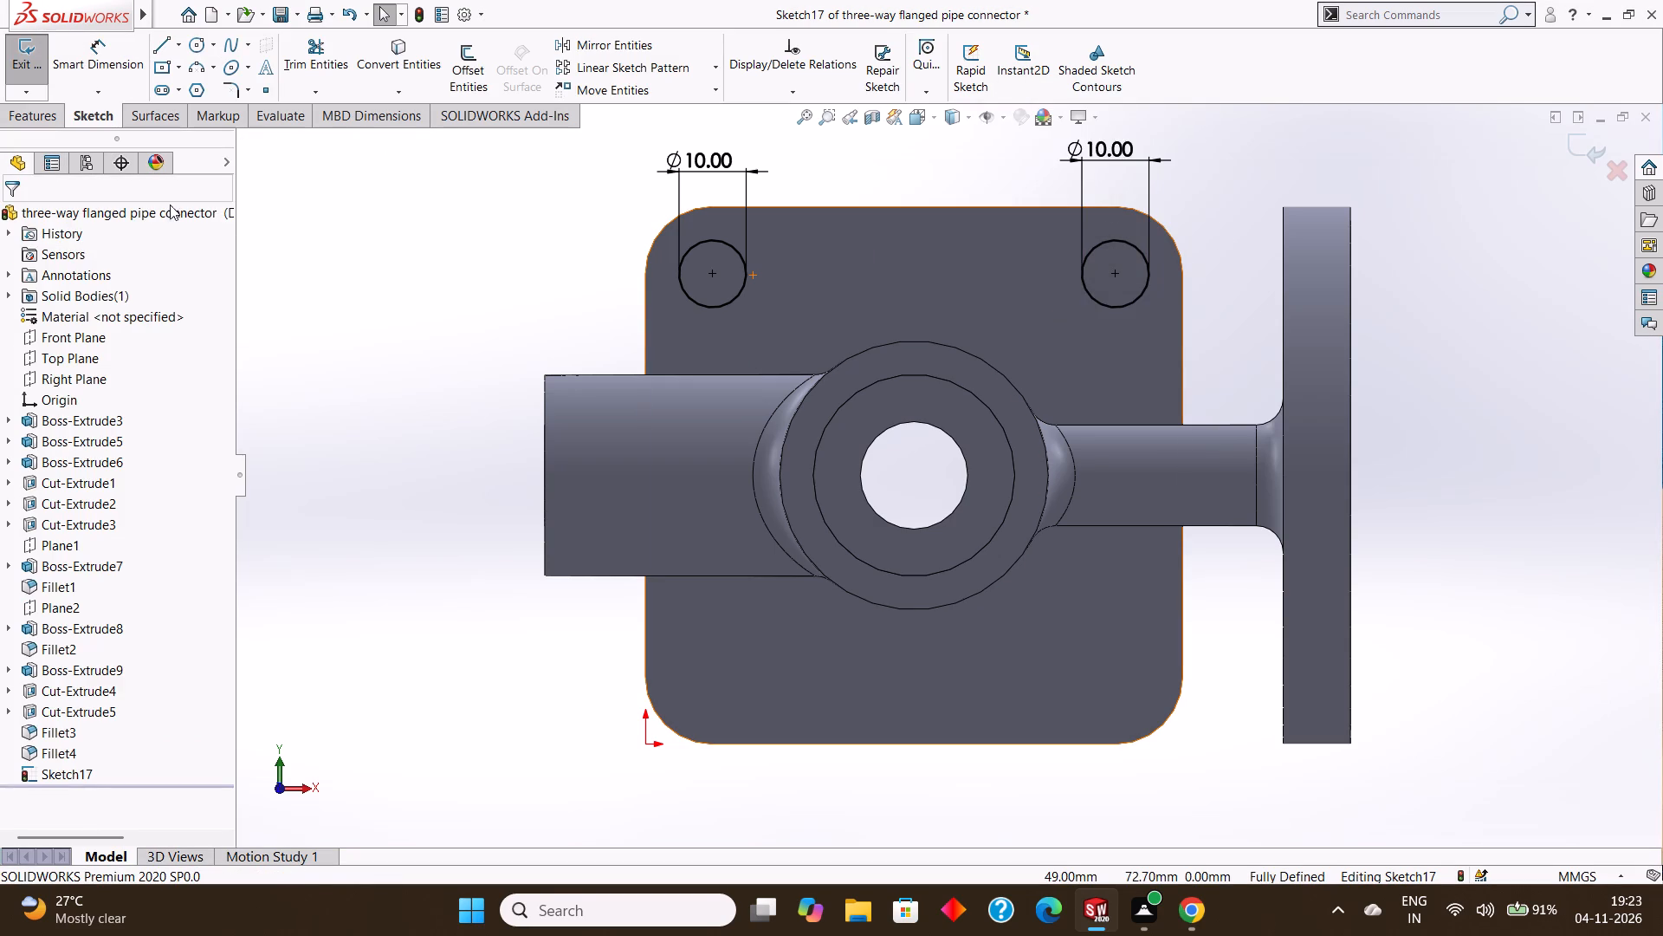
Sketch a third 5 mm radius circle centred at X 10, Y 10, in the base plate corner nearest the sketch origin.
{"action": "left_click", "coordinate": [193, 42]}
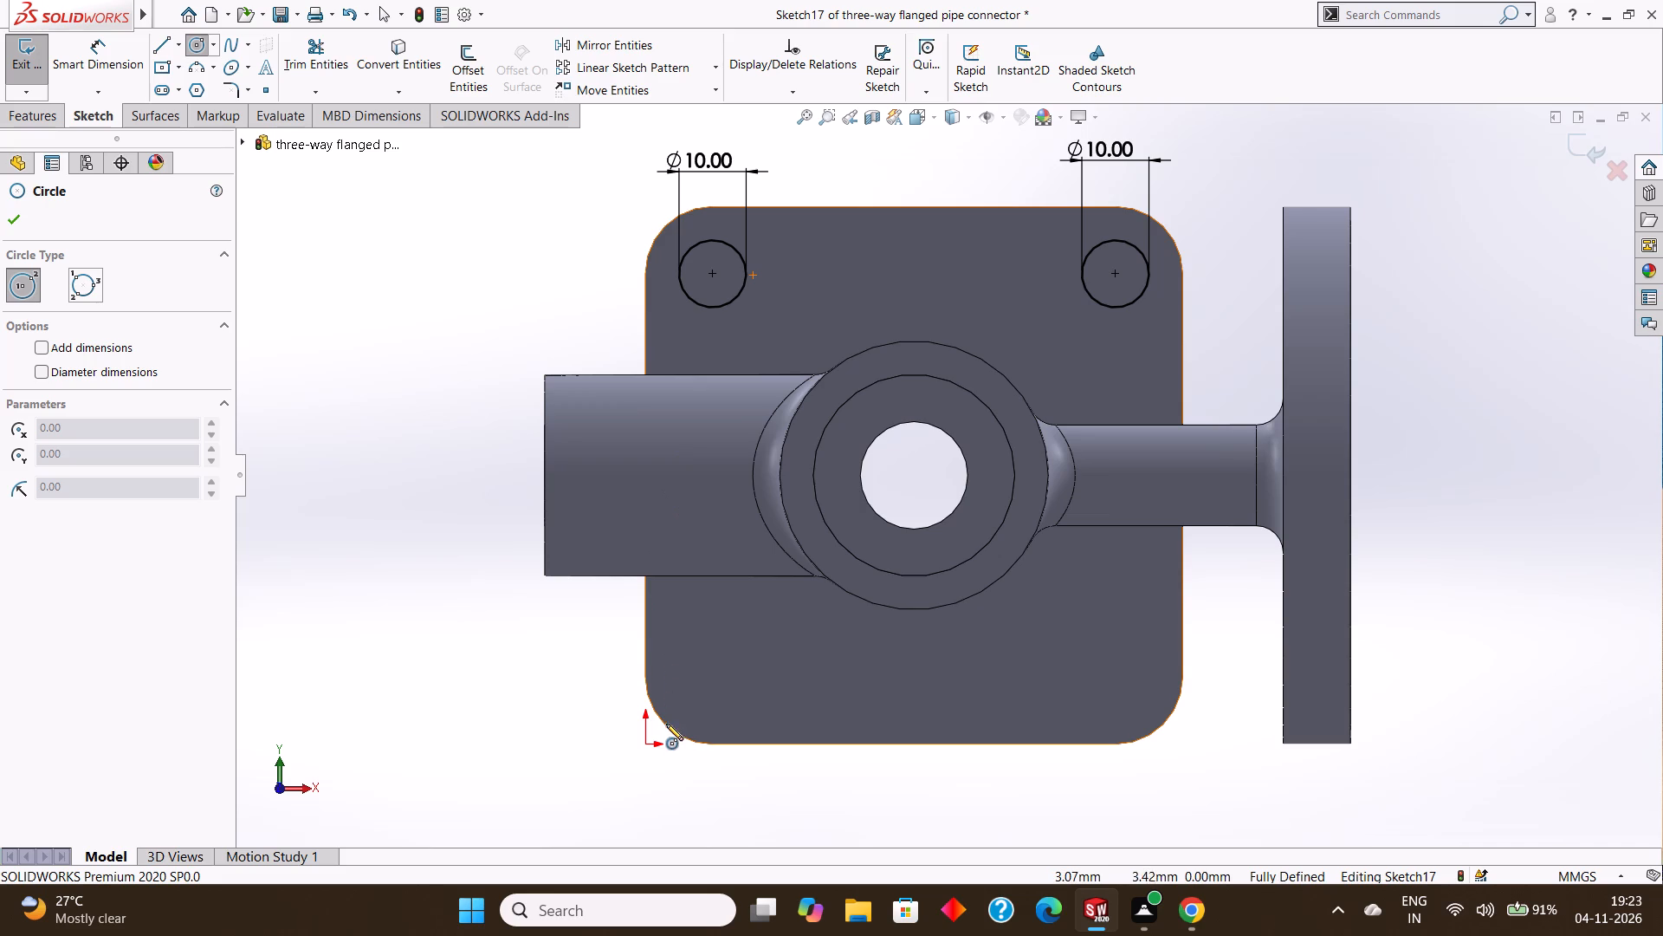
{"action": "left_click_drag", "start_coordinate": [715, 680], "coordinate": [733, 704]}
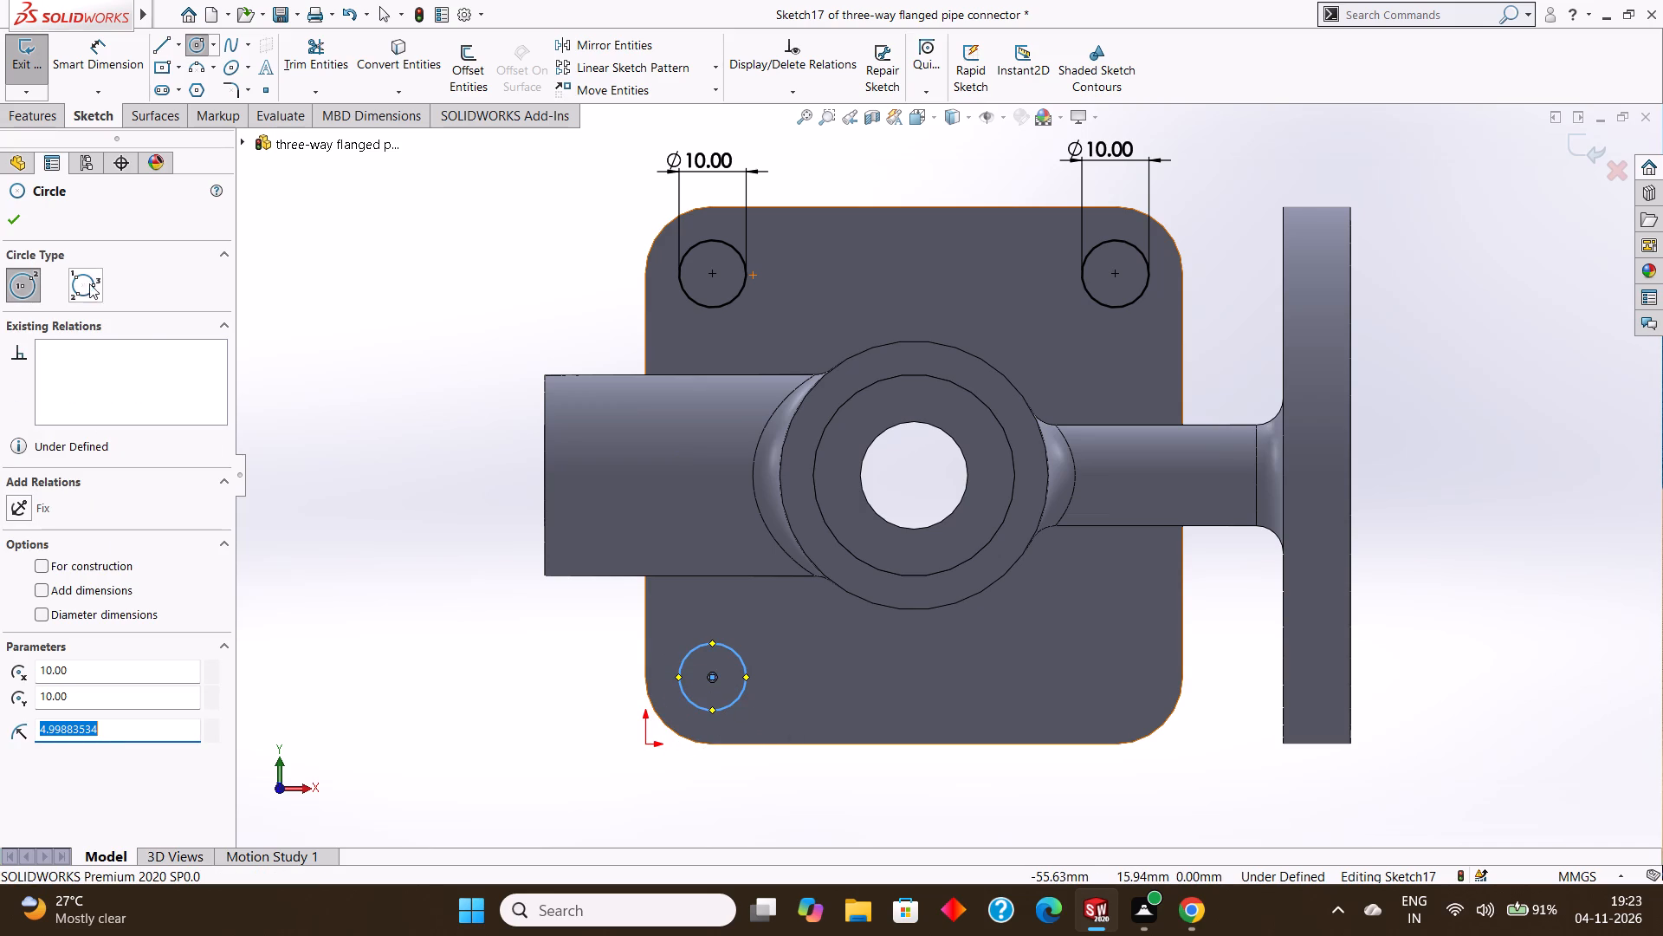
{"action": "key", "text": "BackSpace"}
{"action": "key", "text": "5"}
{"action": "key", "text": "Return"}
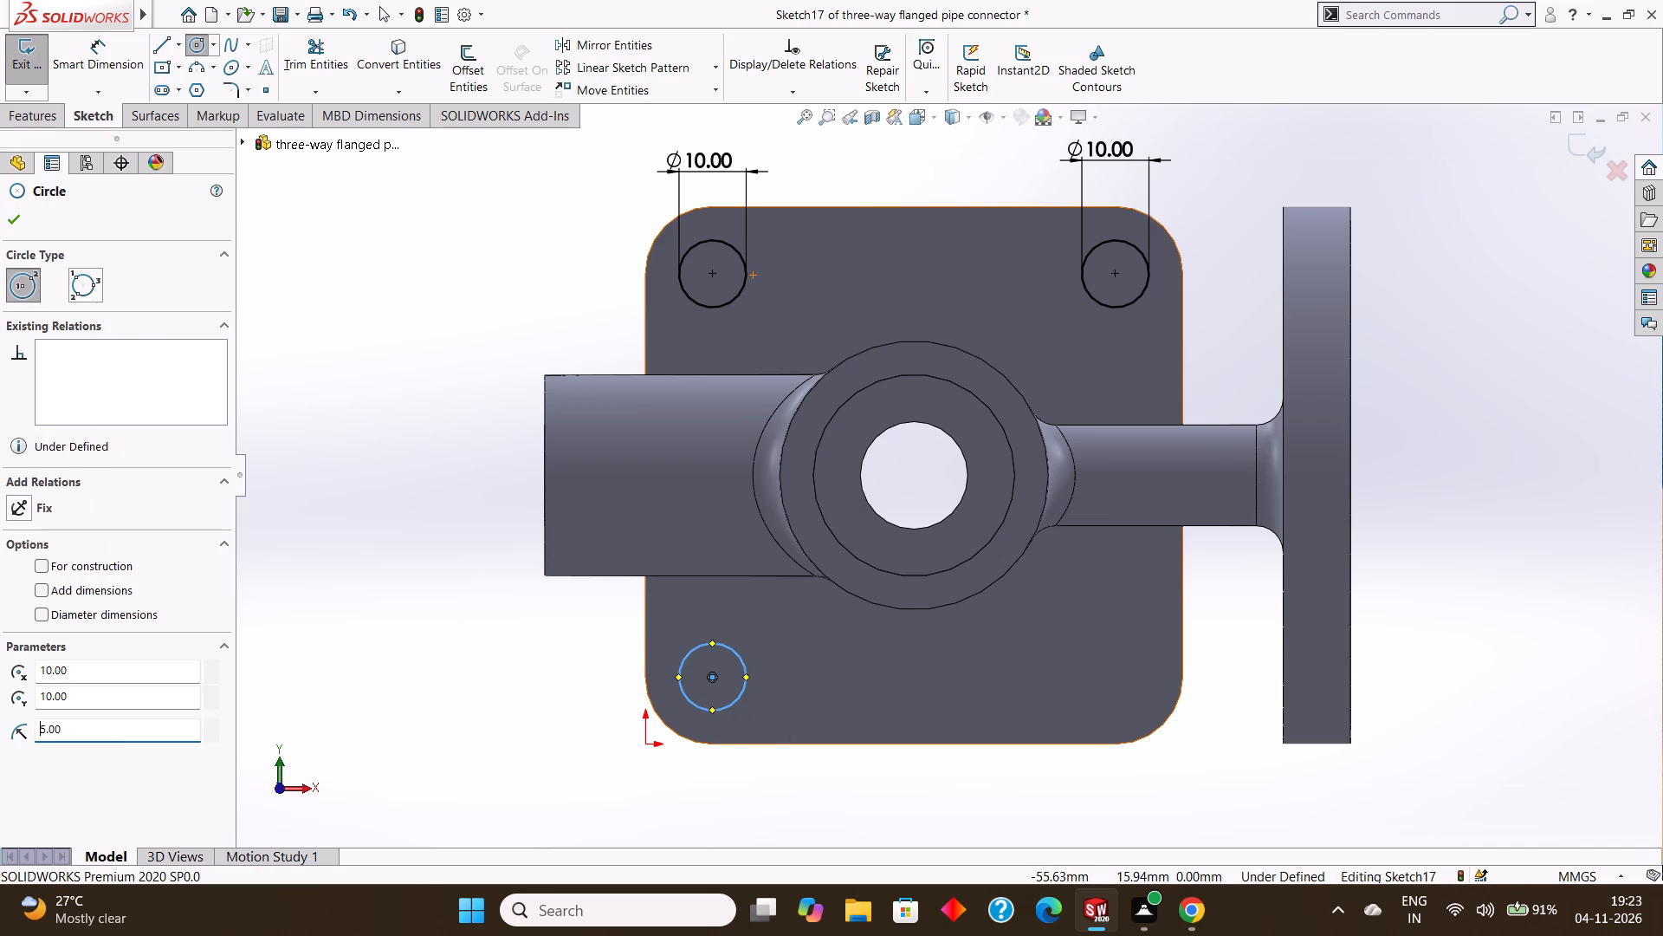
{"action": "key", "text": "Escape"}
{"action": "key", "text": "Escape"}
Dimension the diameter of the circle at X 10, Y 10 as 10 mm.
{"action": "left_click", "coordinate": [63, 37]}
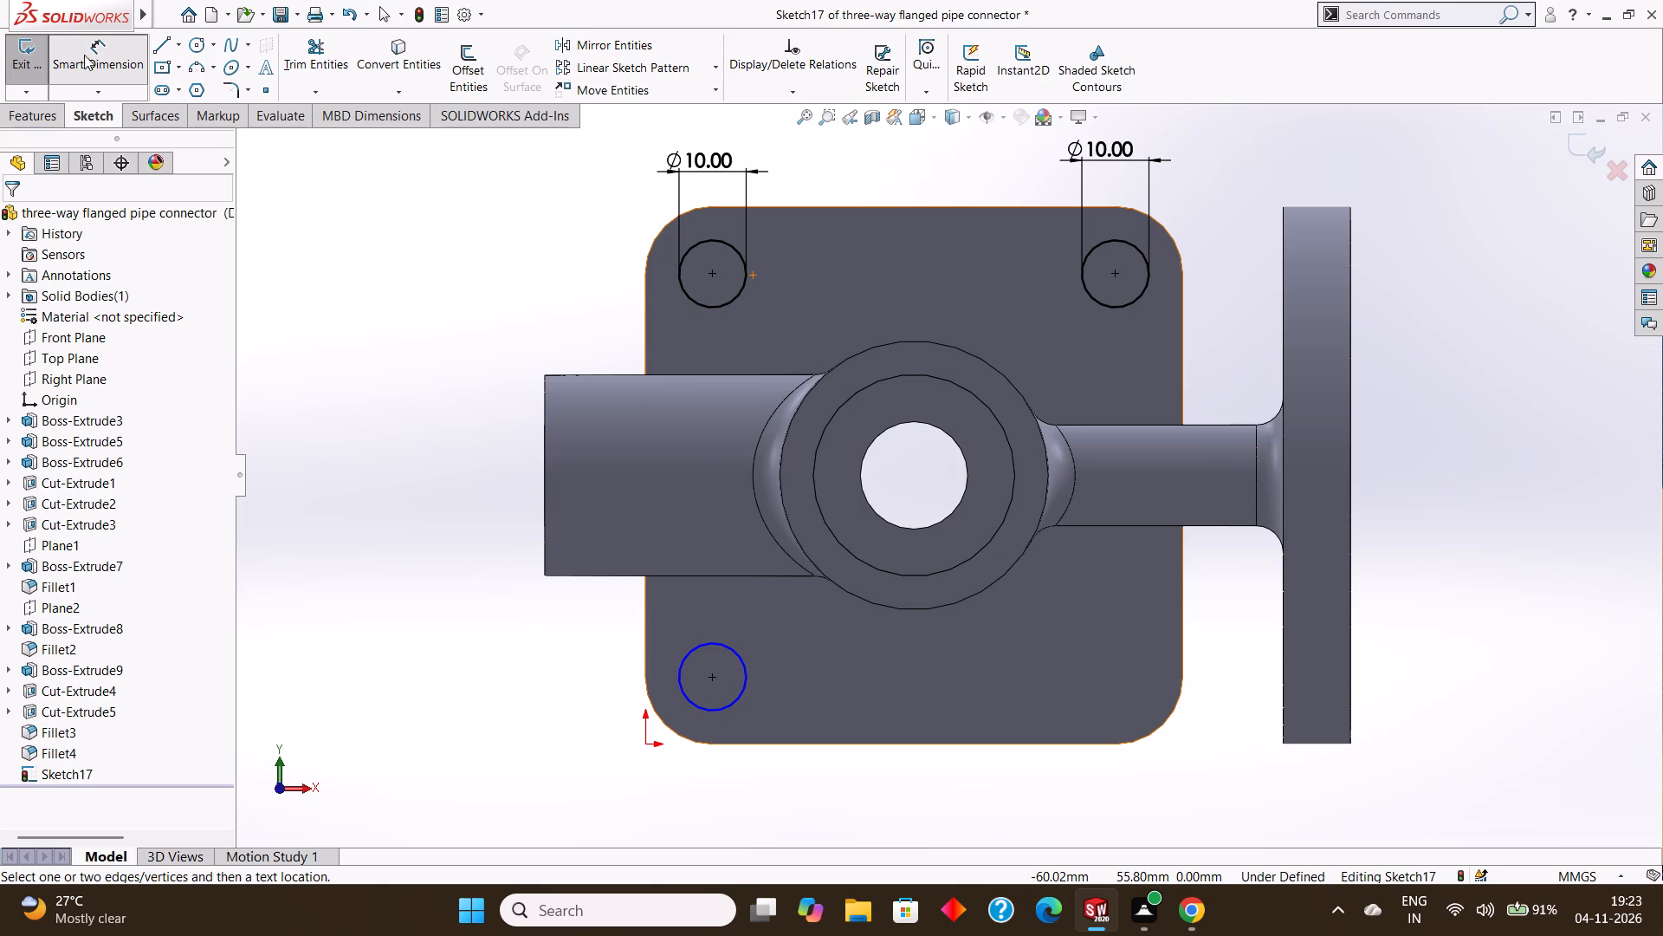
{"action": "left_click", "coordinate": [700, 653]}
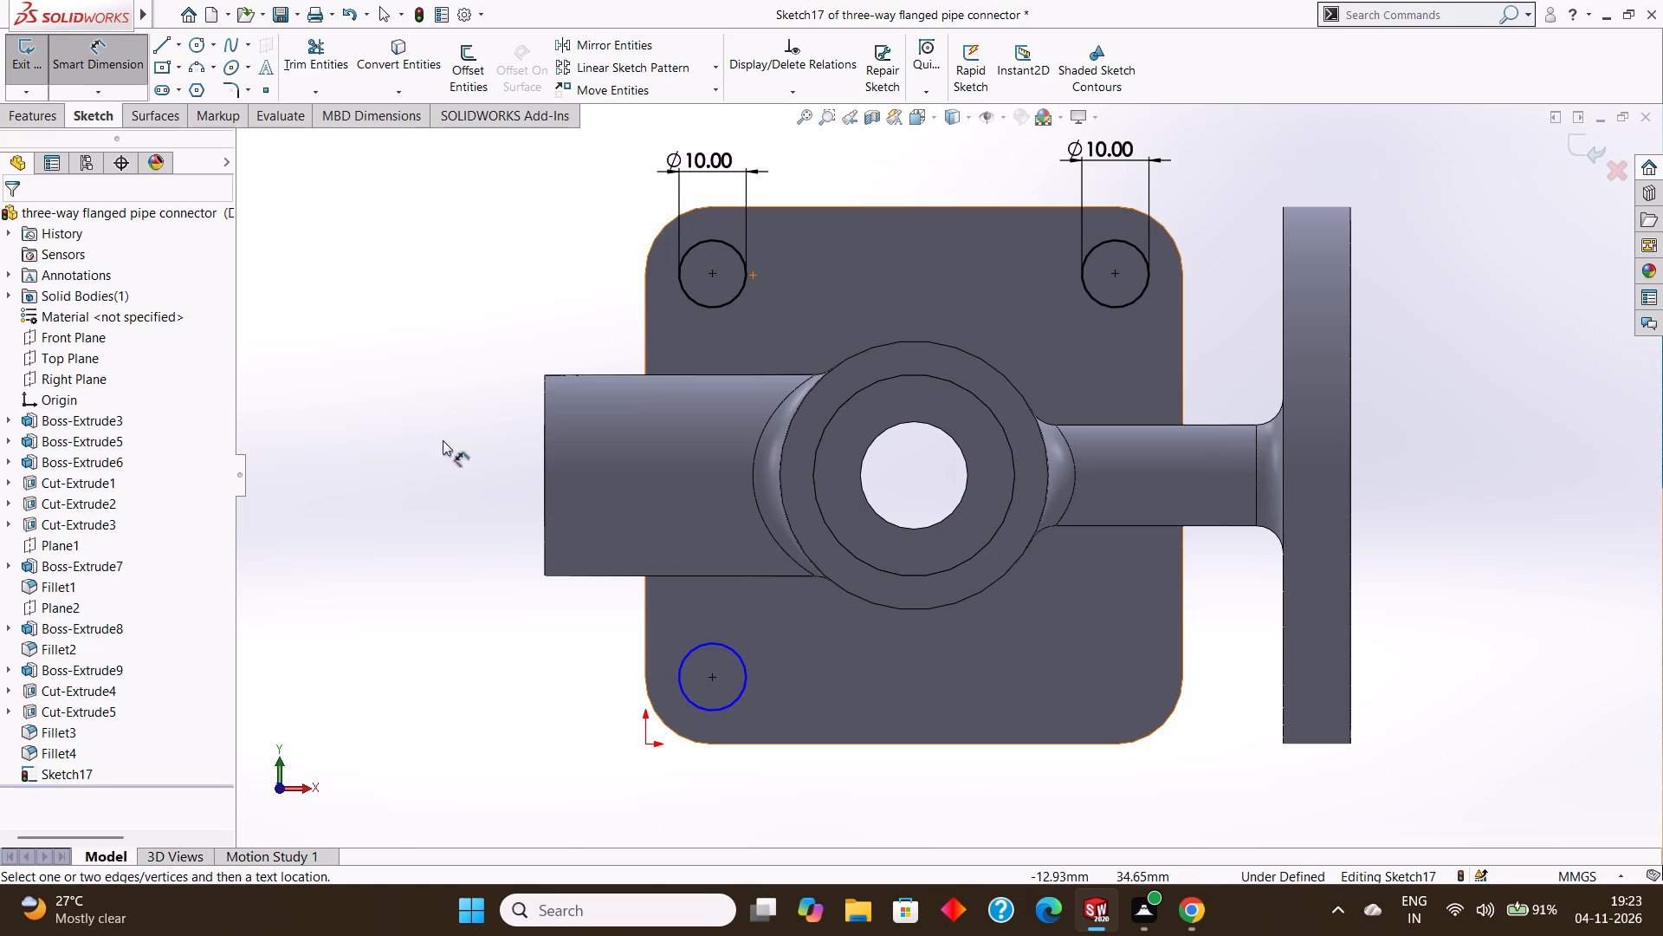
{"action": "left_click", "coordinate": [708, 643]}
{"action": "left_click", "coordinate": [707, 603]}
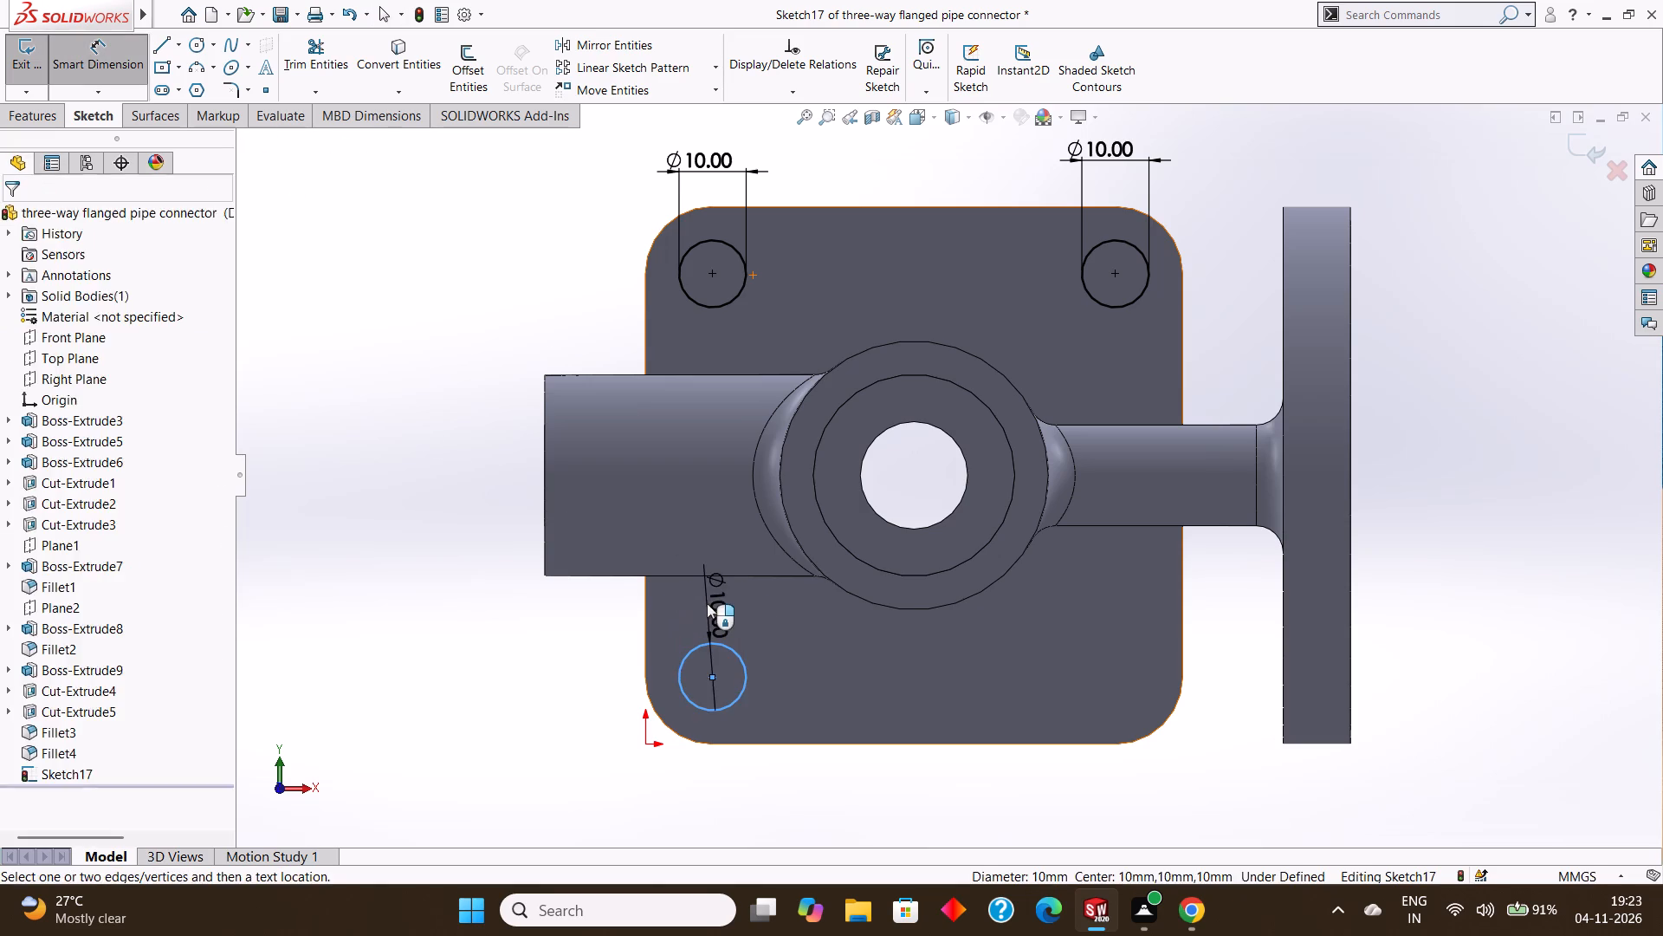
{"action": "left_click", "coordinate": [633, 575]}
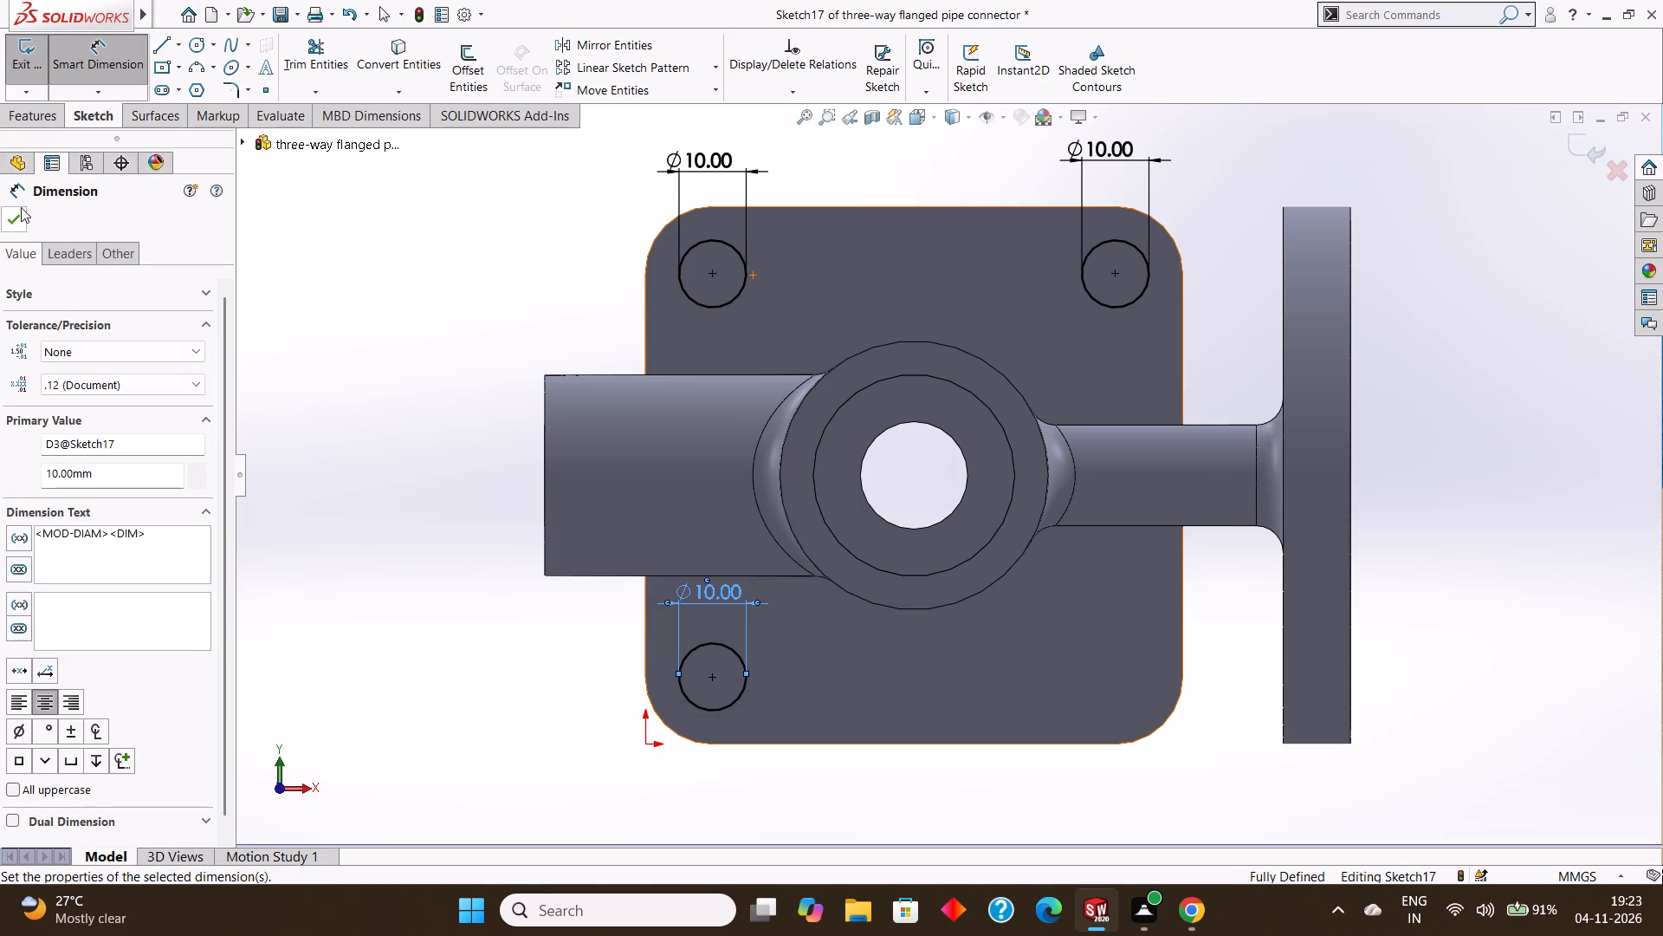
{"action": "left_click", "coordinate": [16, 211]}
Sketch a fourth 5 mm radius circle centred on the base plate's remaining rounded corner at X 70, Y 10.
{"action": "left_click", "coordinate": [194, 49]}
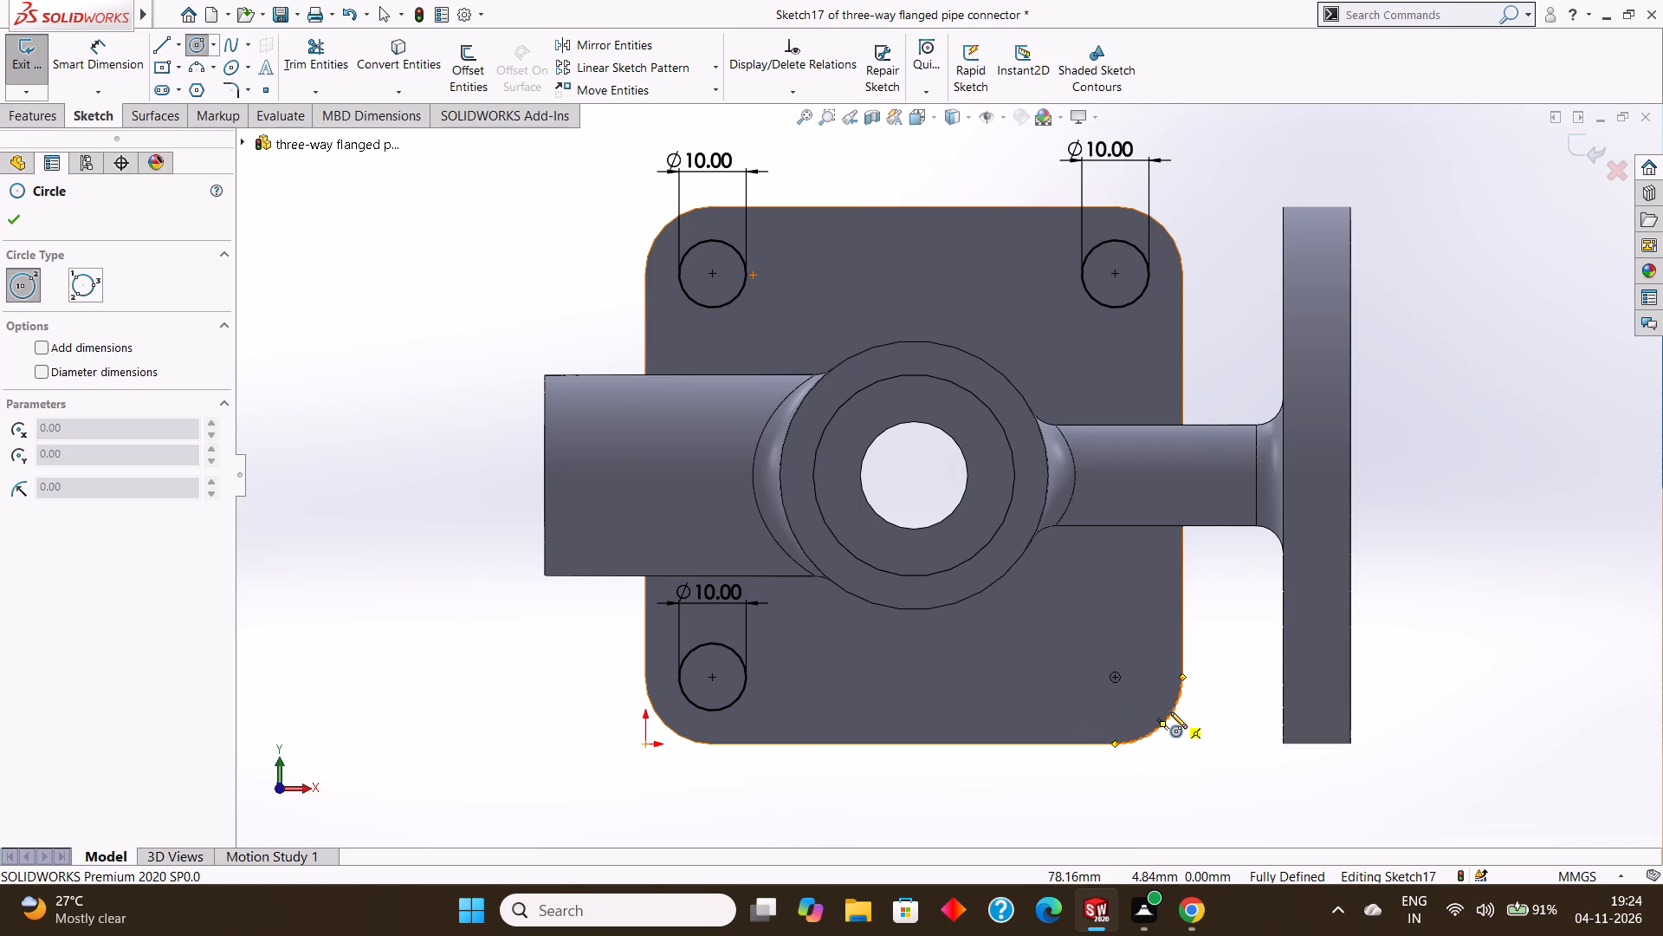
{"action": "left_click_drag", "start_coordinate": [1117, 679], "coordinate": [1137, 697]}
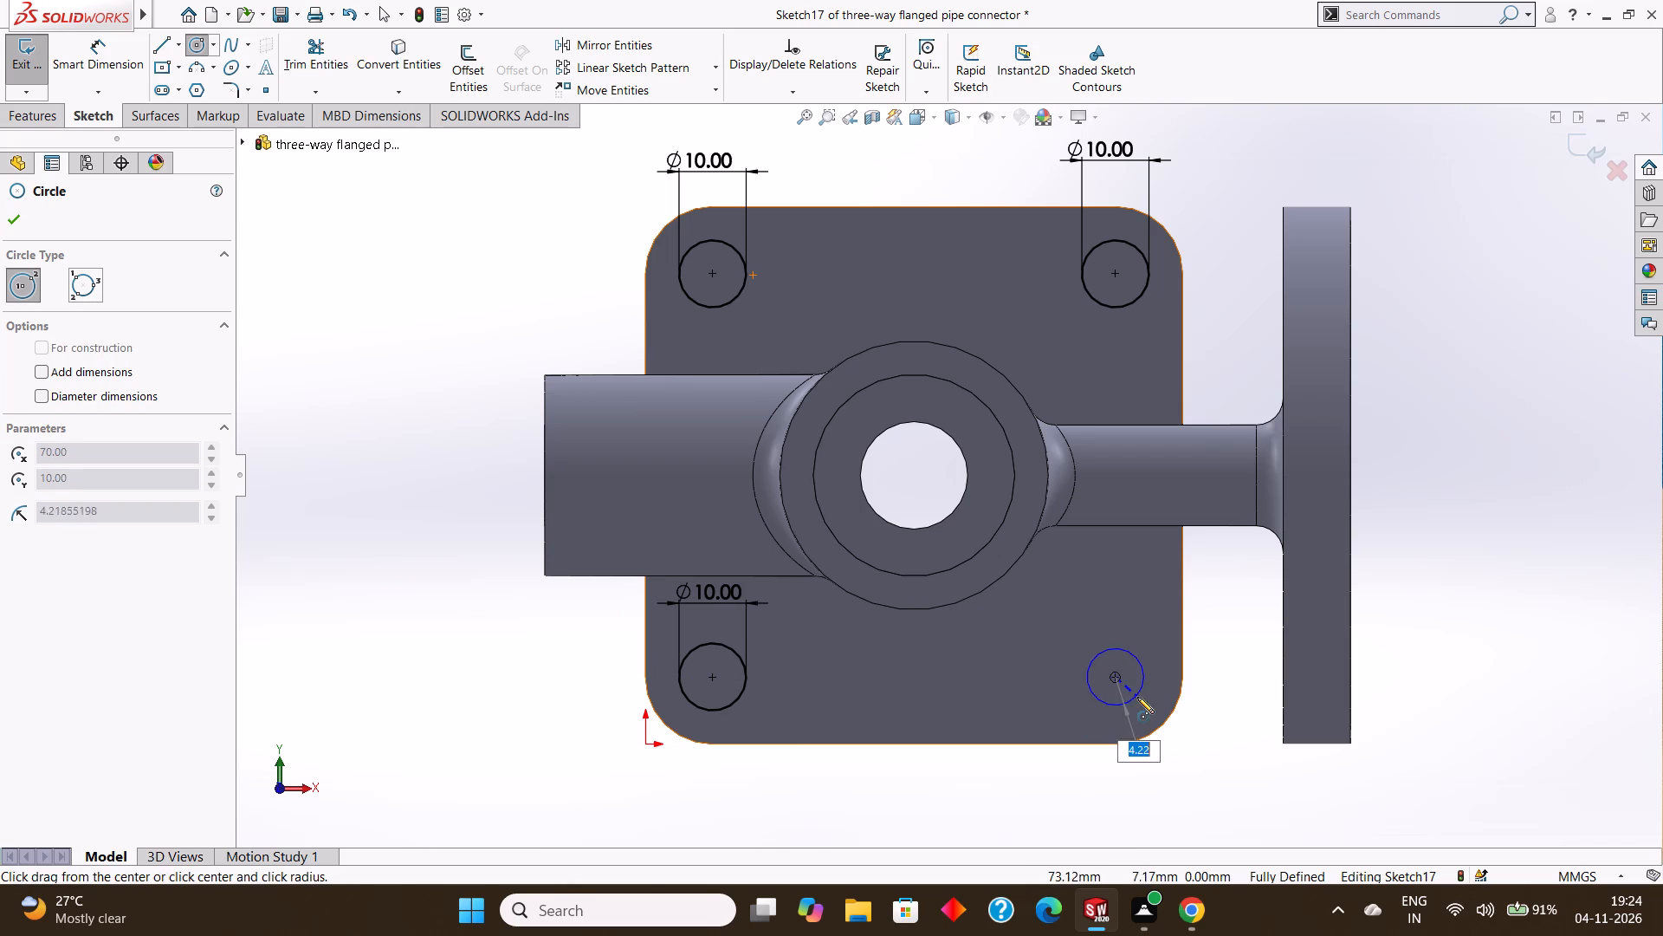
{"action": "left_click_drag", "start_coordinate": [1137, 697], "coordinate": [1143, 700]}
{"action": "key", "text": "BackSpace"}
{"action": "key", "text": "5"}
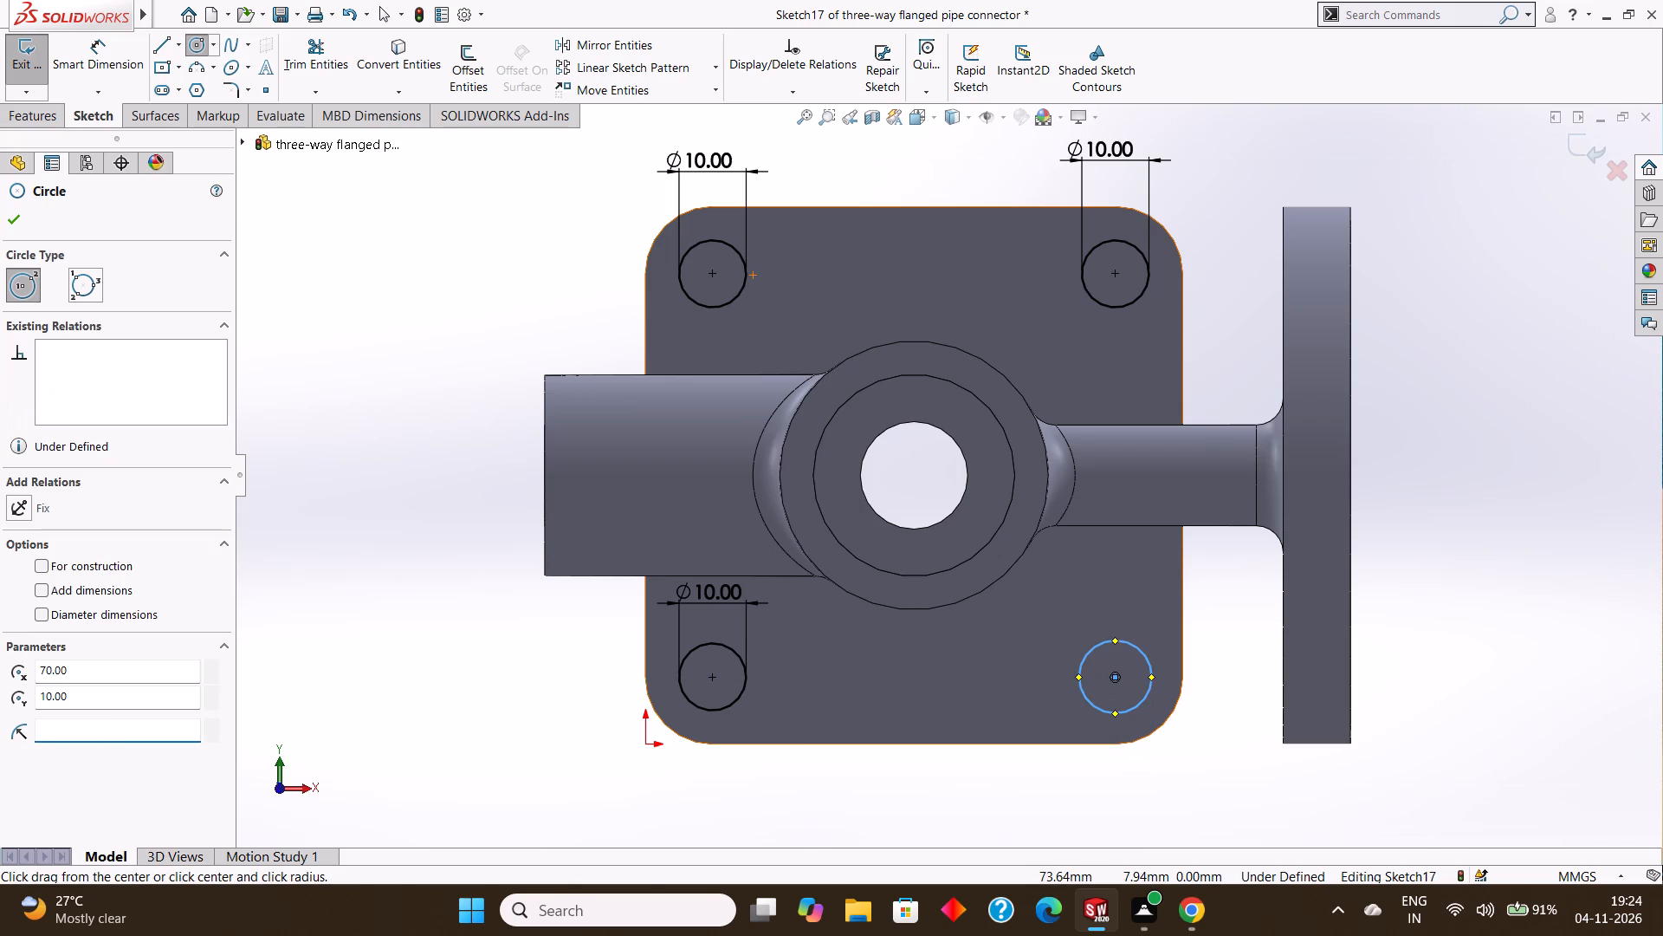
{"action": "key", "text": "Return"}
{"action": "key", "text": "Escape"}
{"action": "key", "text": "Escape"}
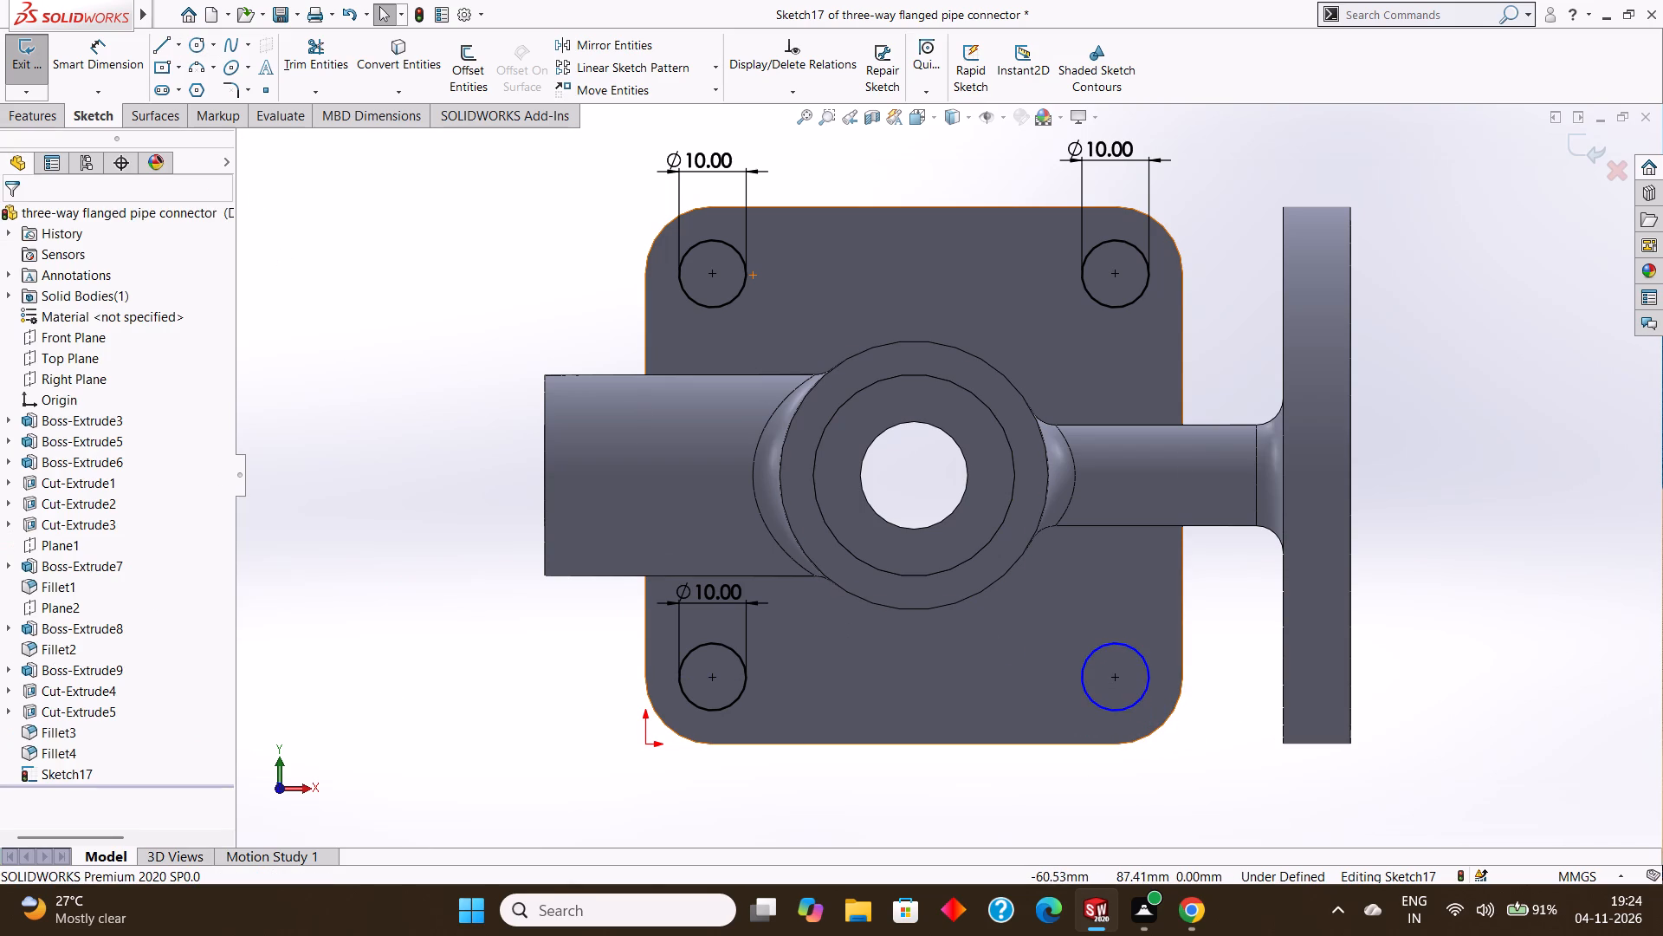
Dimension the diameter of the circle at X 70, Y 10 as 10 mm.
{"action": "left_click", "coordinate": [111, 64]}
{"action": "left_click", "coordinate": [1103, 648]}
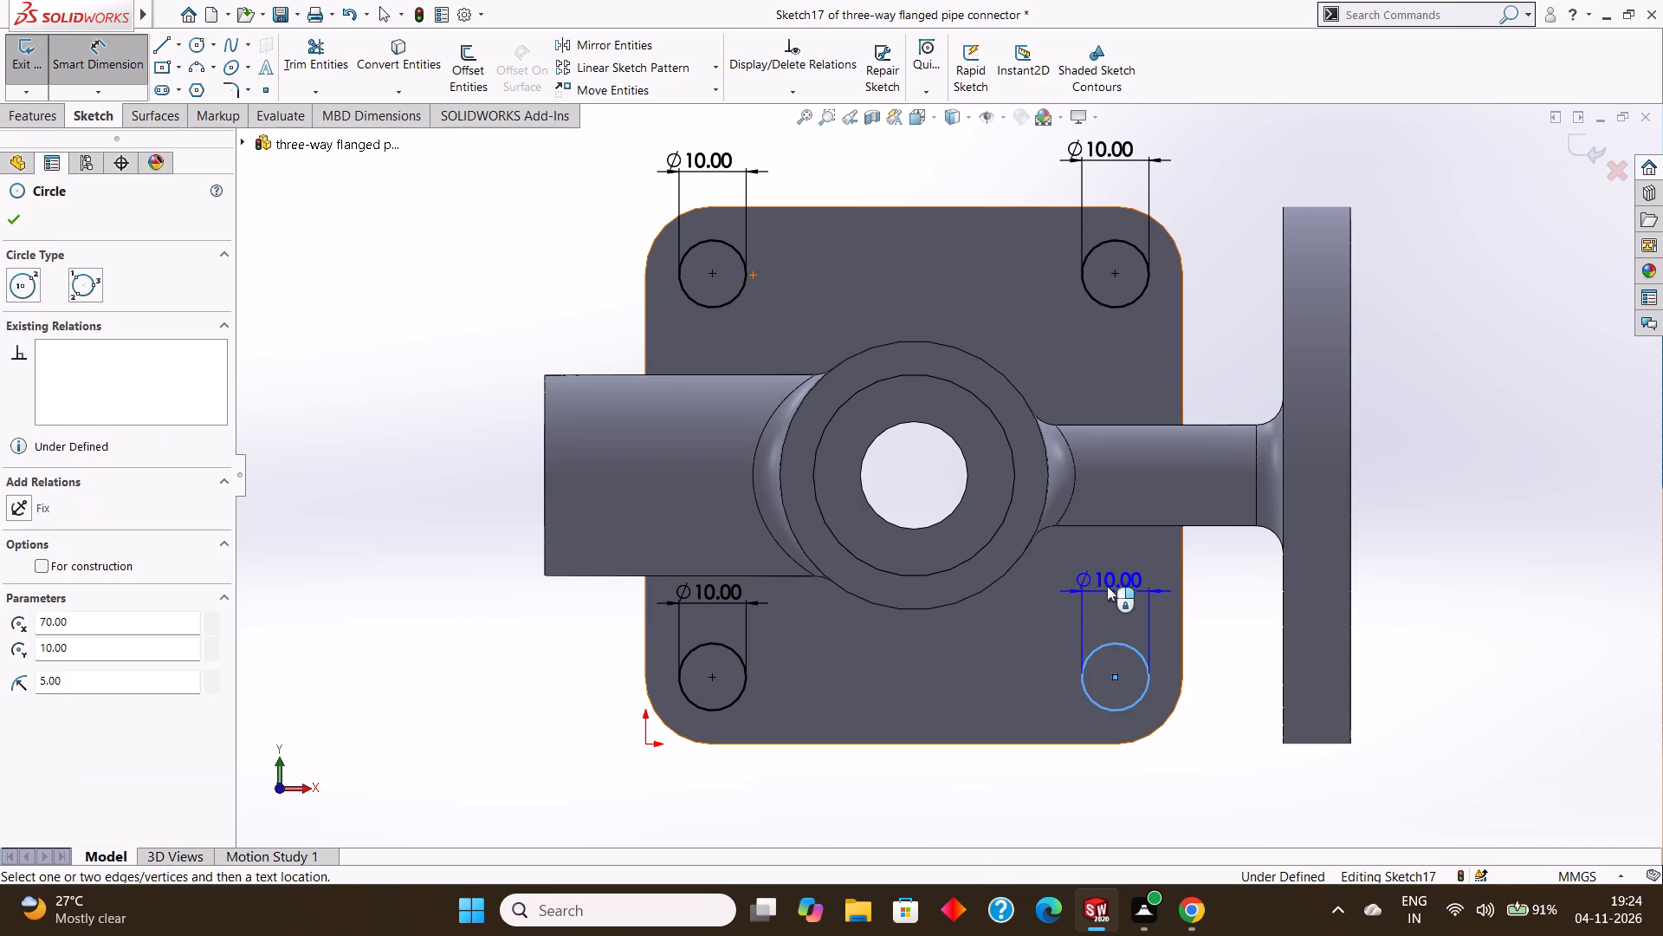
{"action": "left_click", "coordinate": [1107, 579]}
{"action": "left_click", "coordinate": [1033, 550]}
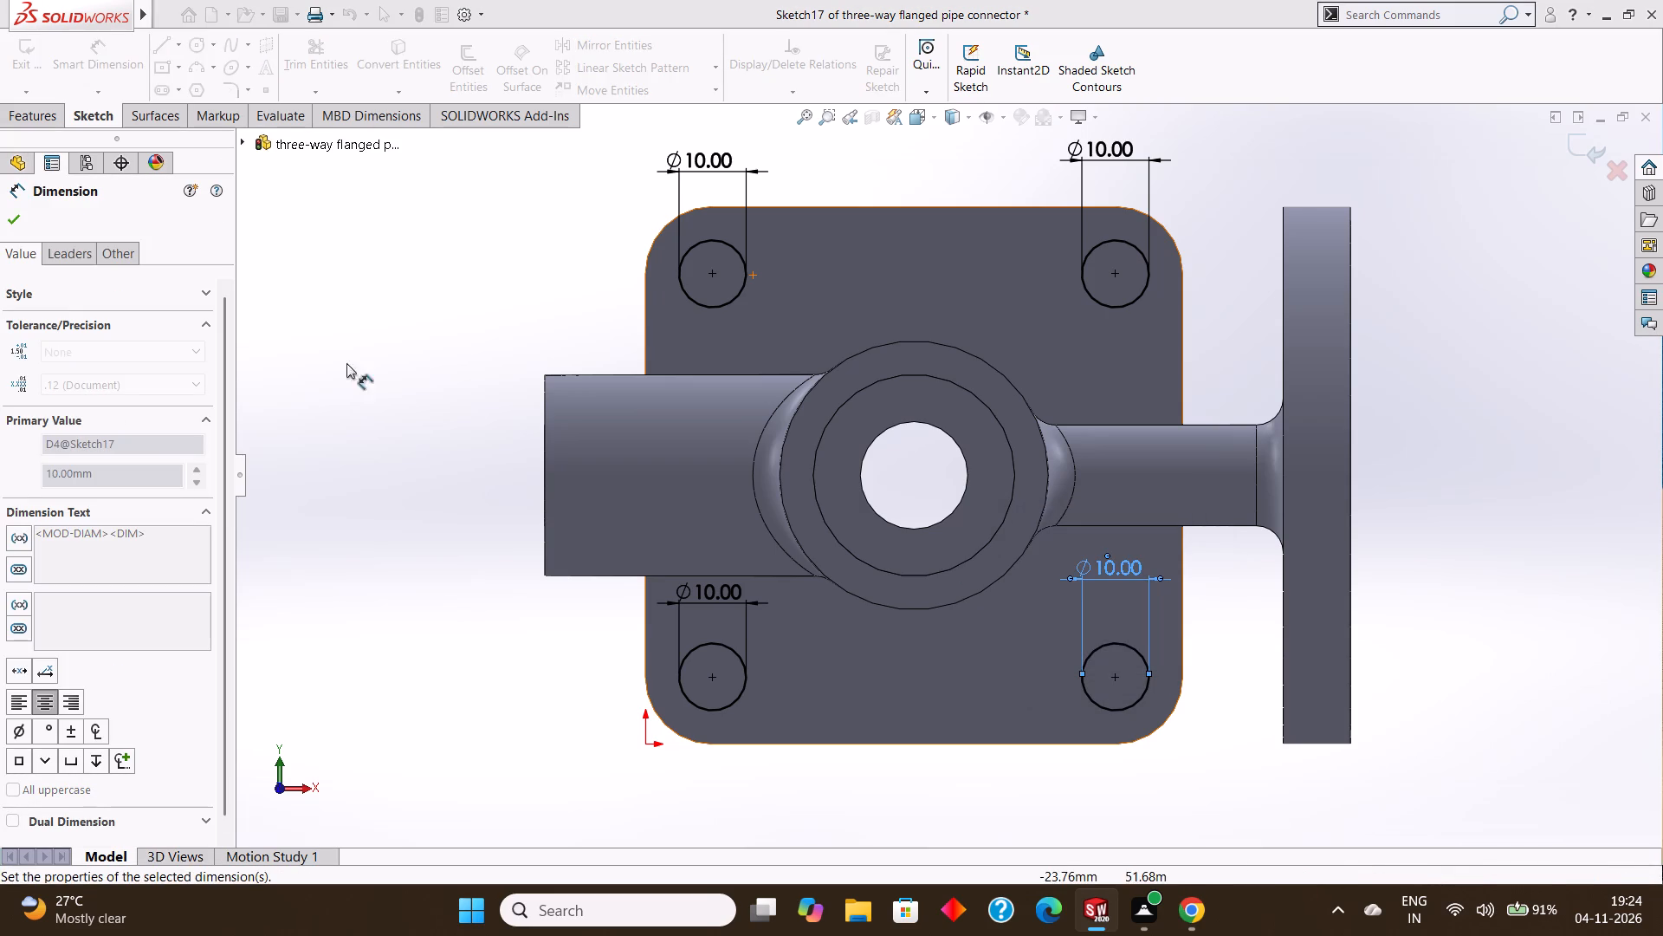
{"action": "left_click", "coordinate": [11, 213]}
Cut the four corner circles into the base plate with a blind Extruded Cut 10 mm deep.
{"action": "left_click", "coordinate": [36, 122]}
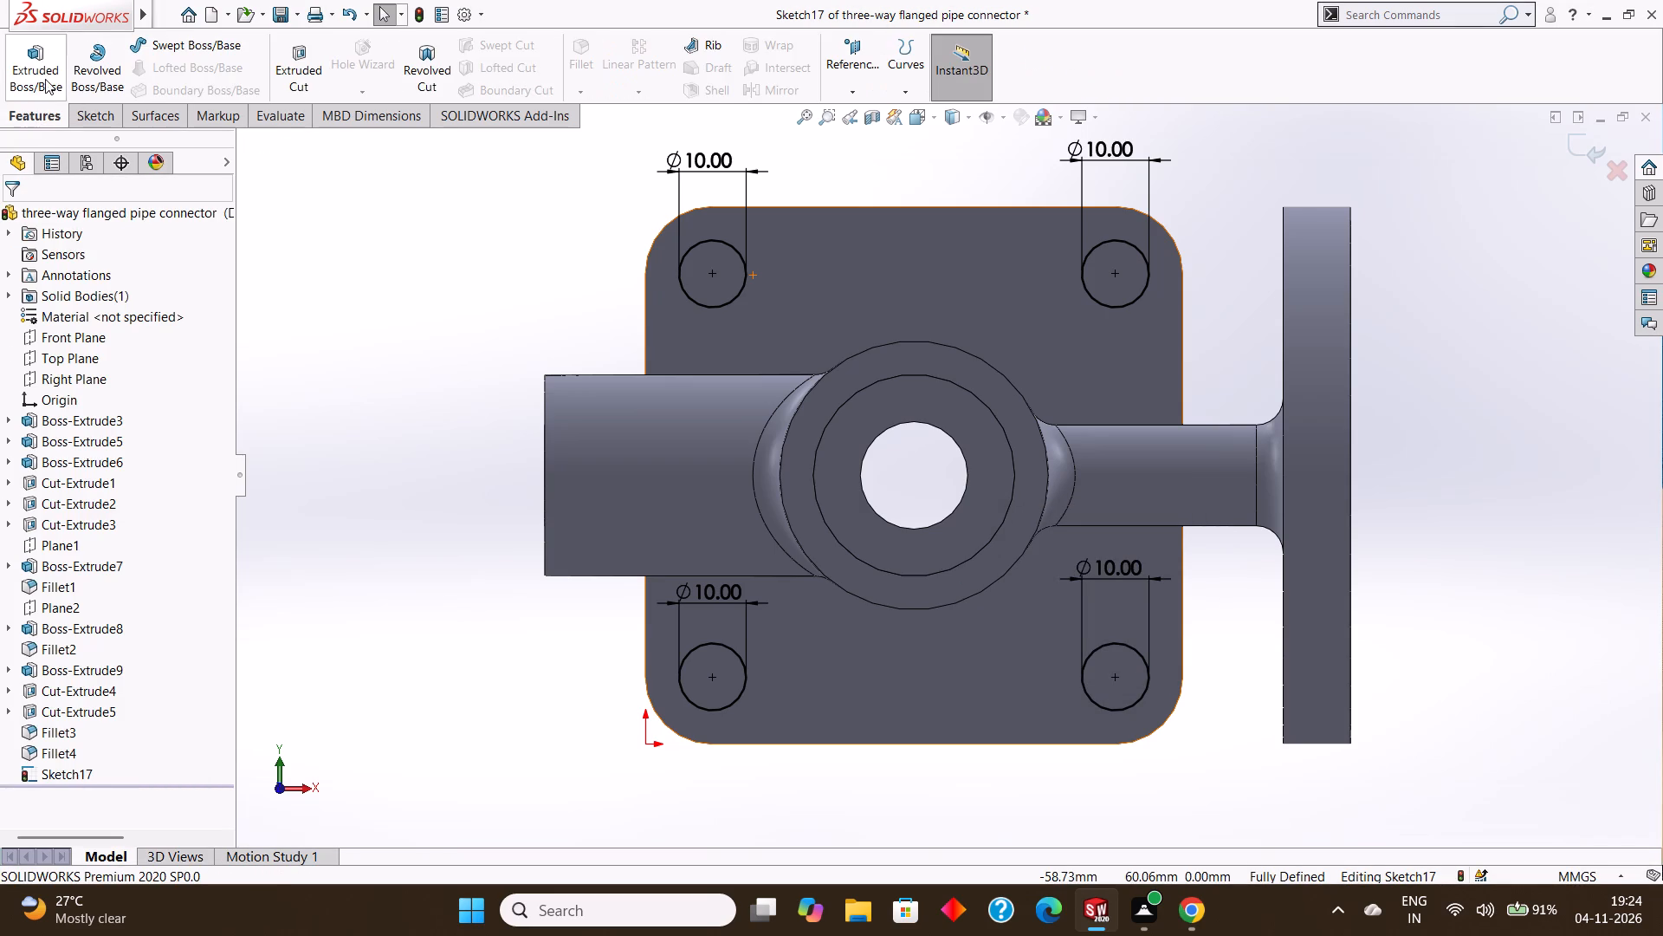
{"action": "left_click", "coordinate": [294, 66]}
{"action": "middle_click_drag", "start_coordinate": [419, 214], "coordinate": [454, 215]}
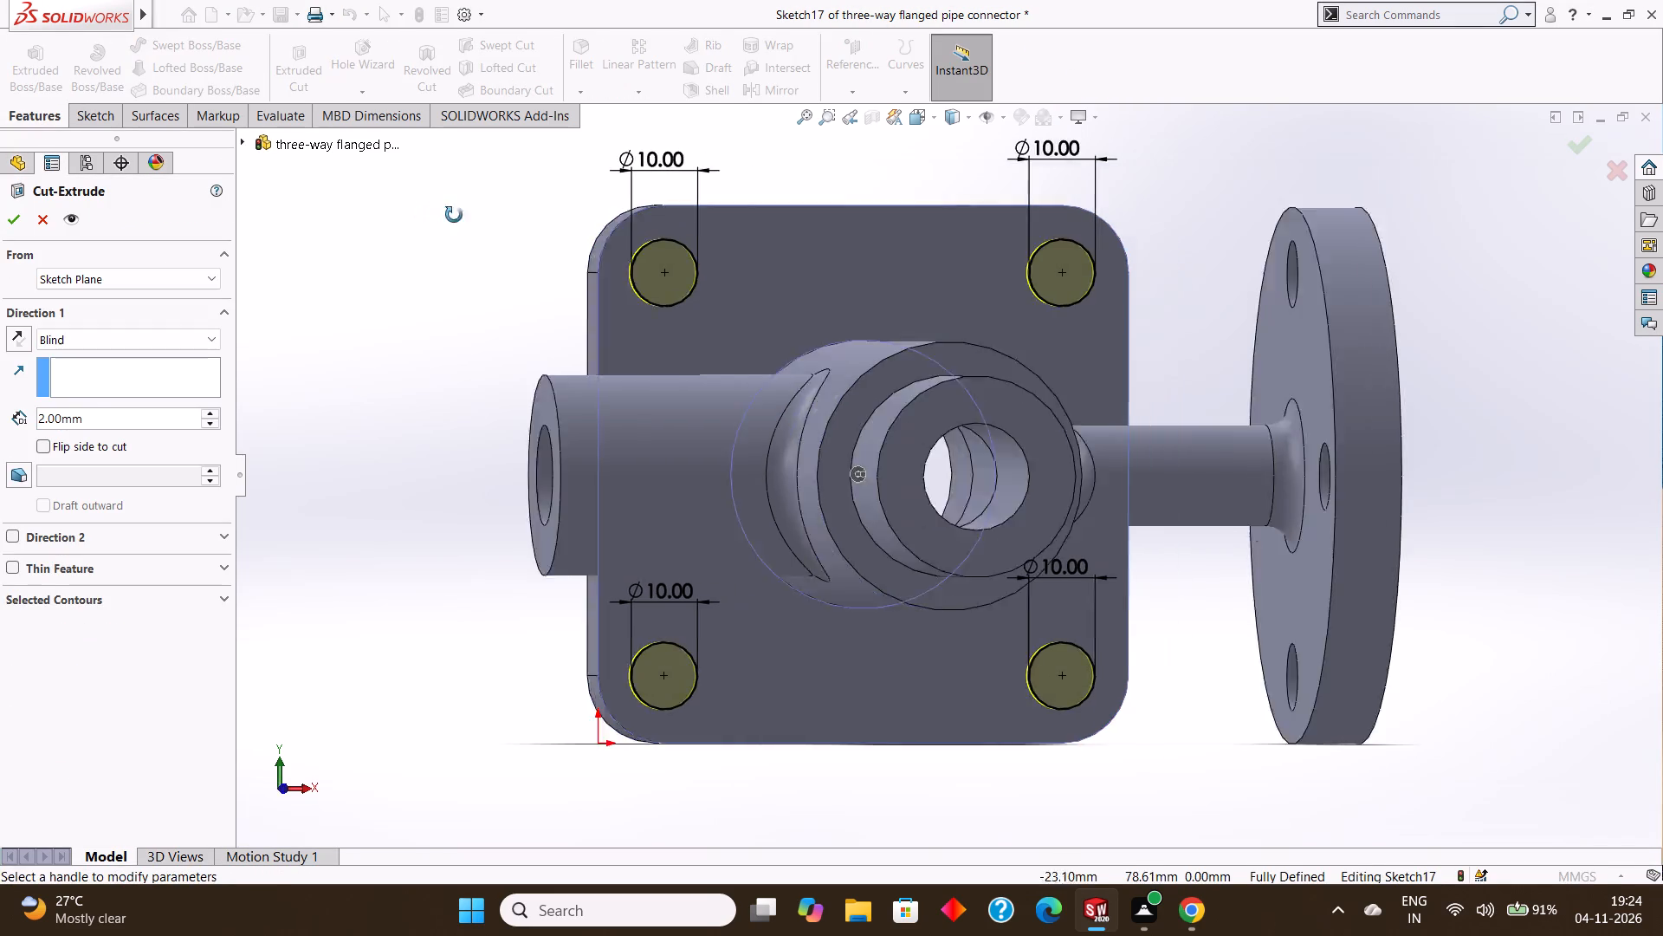
{"action": "middle_click_drag", "start_coordinate": [454, 215], "coordinate": [551, 231]}
{"action": "middle_click_drag", "start_coordinate": [376, 302], "coordinate": [391, 302]}
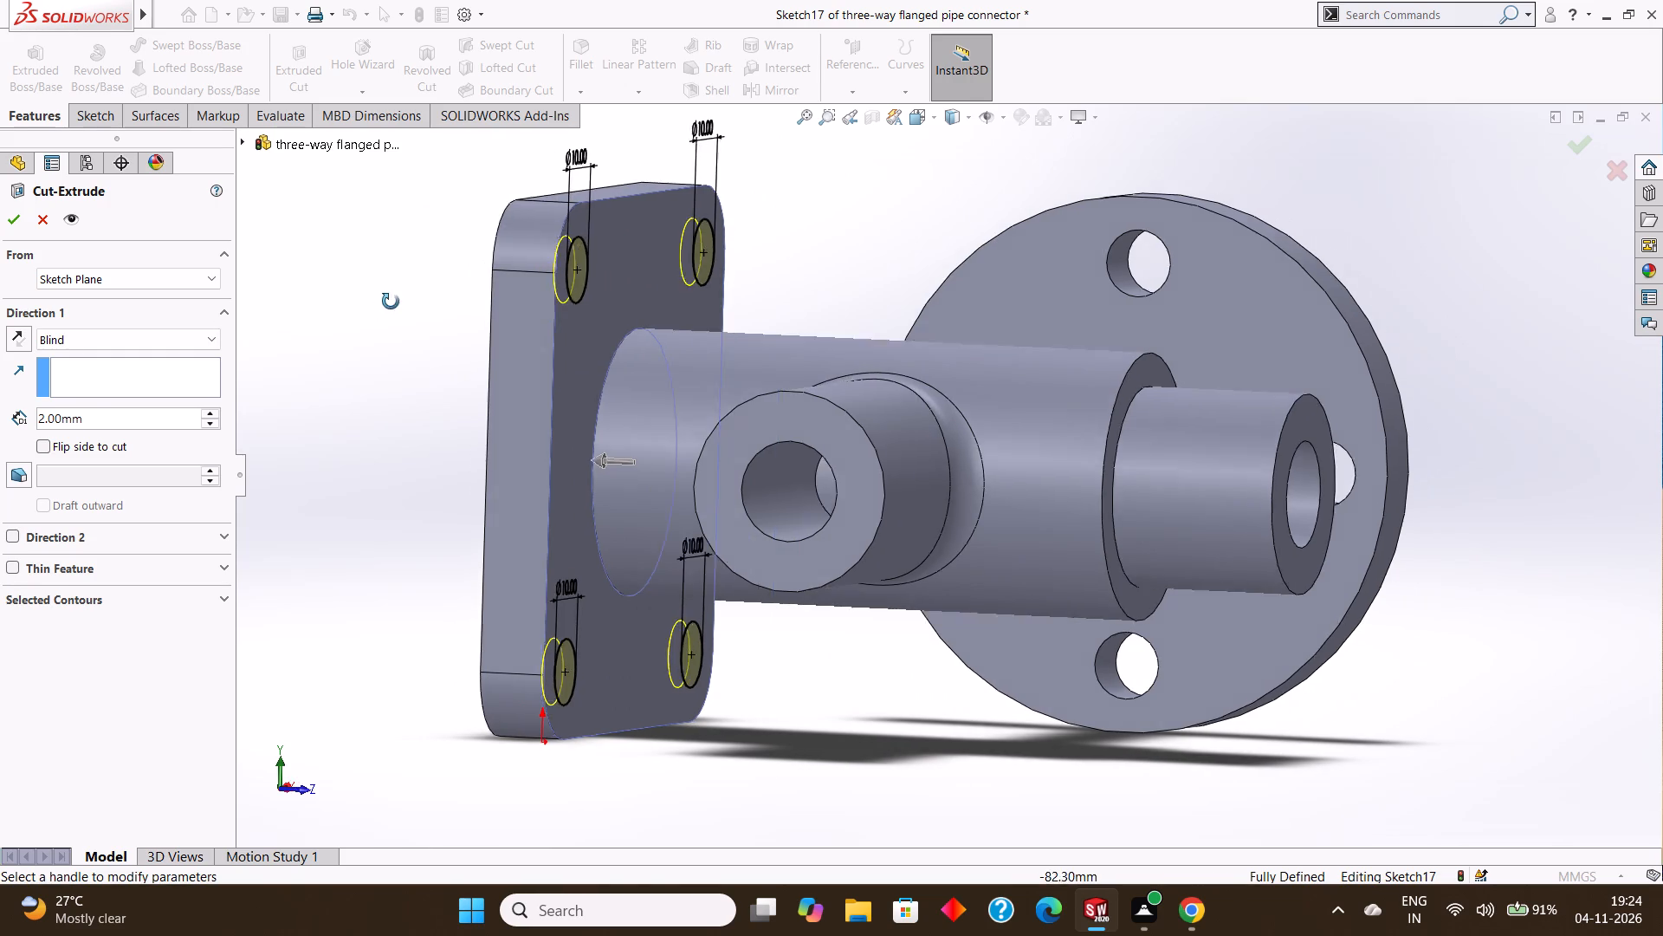
{"action": "middle_click_drag", "start_coordinate": [391, 302], "coordinate": [411, 300]}
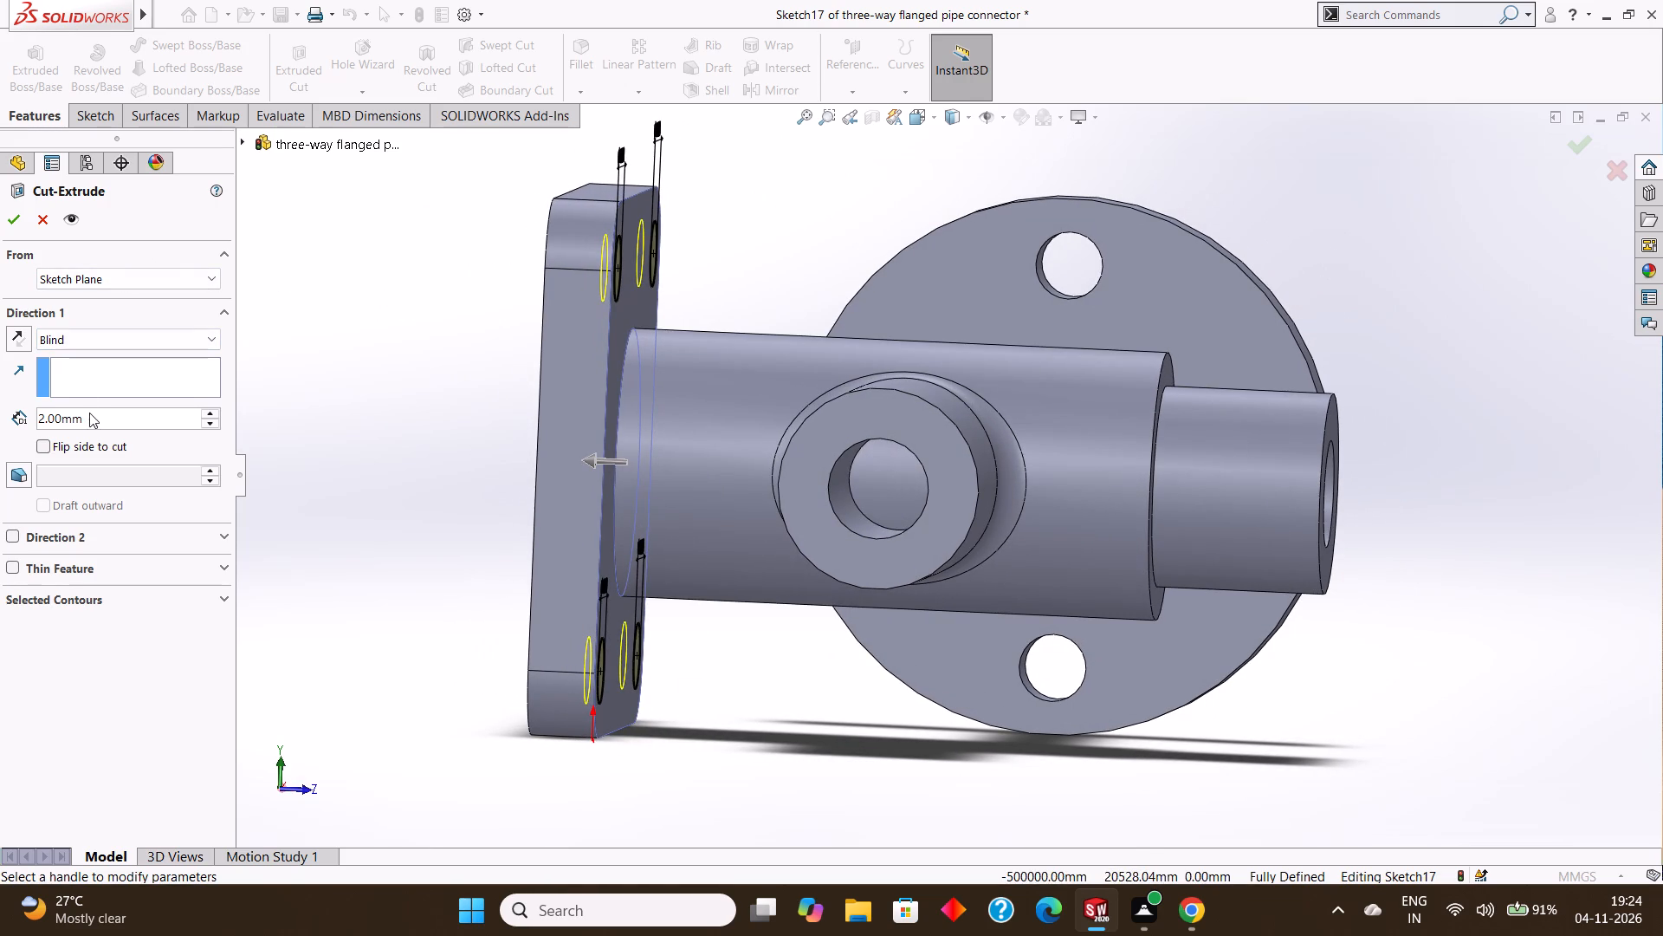
{"action": "left_click", "coordinate": [89, 413]}
{"action": "left_click_drag", "start_coordinate": [171, 423], "coordinate": [0, 413]}
{"action": "key", "text": "BackSpace"}
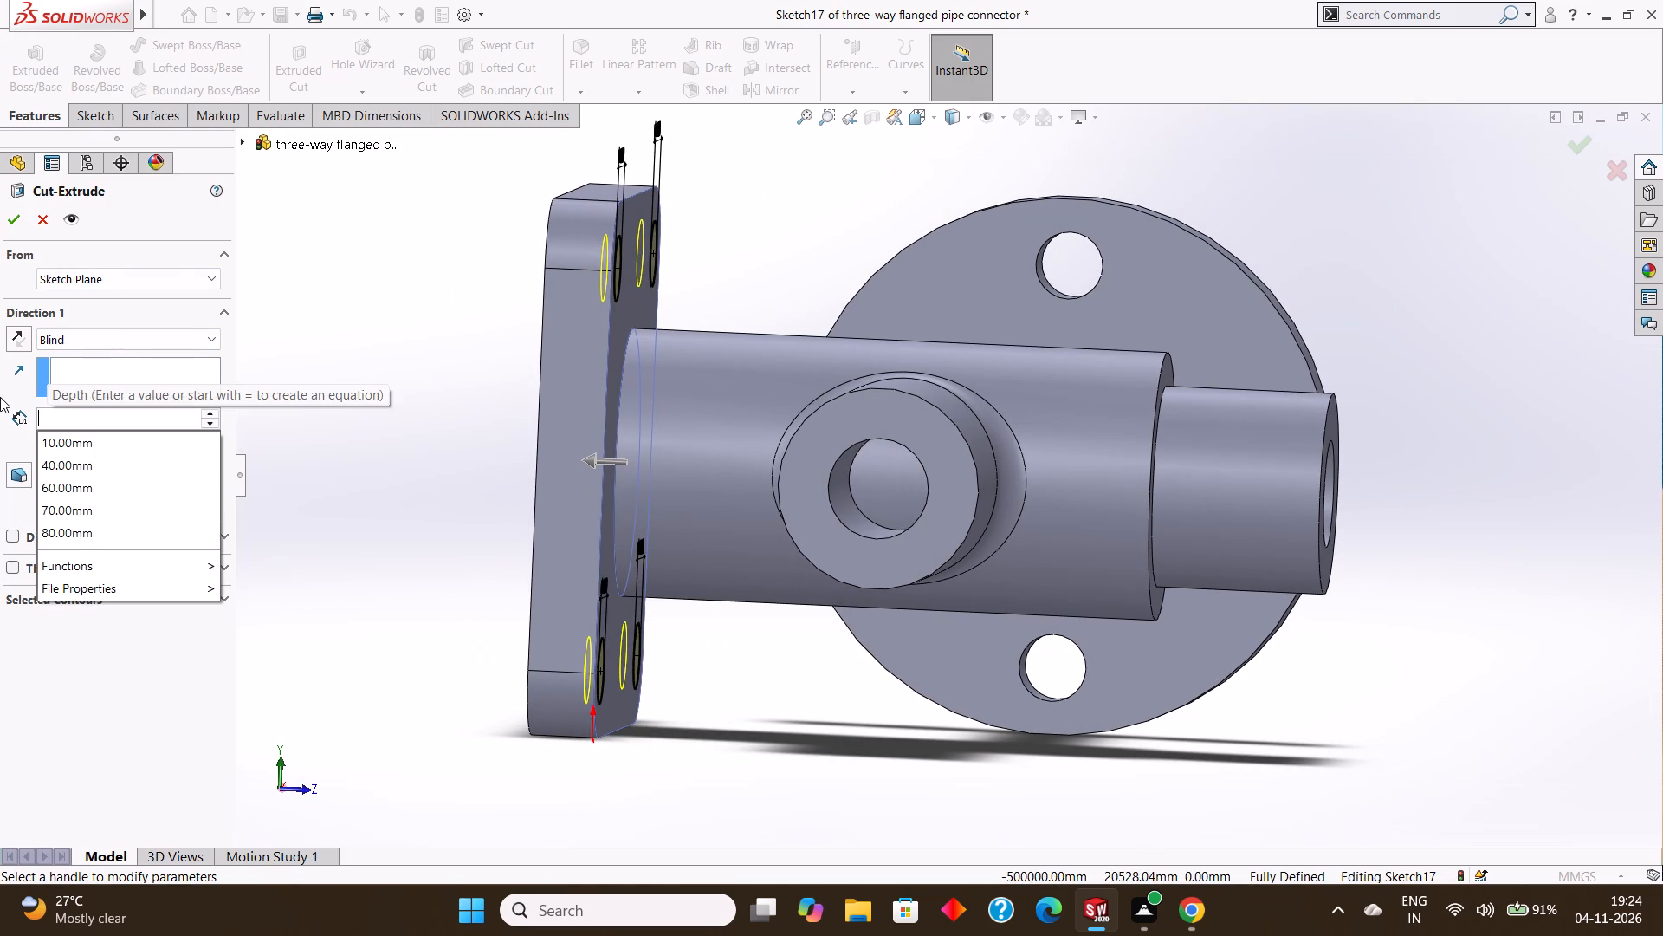
{"action": "type", "text": "10"}
{"action": "key", "text": "Return"}
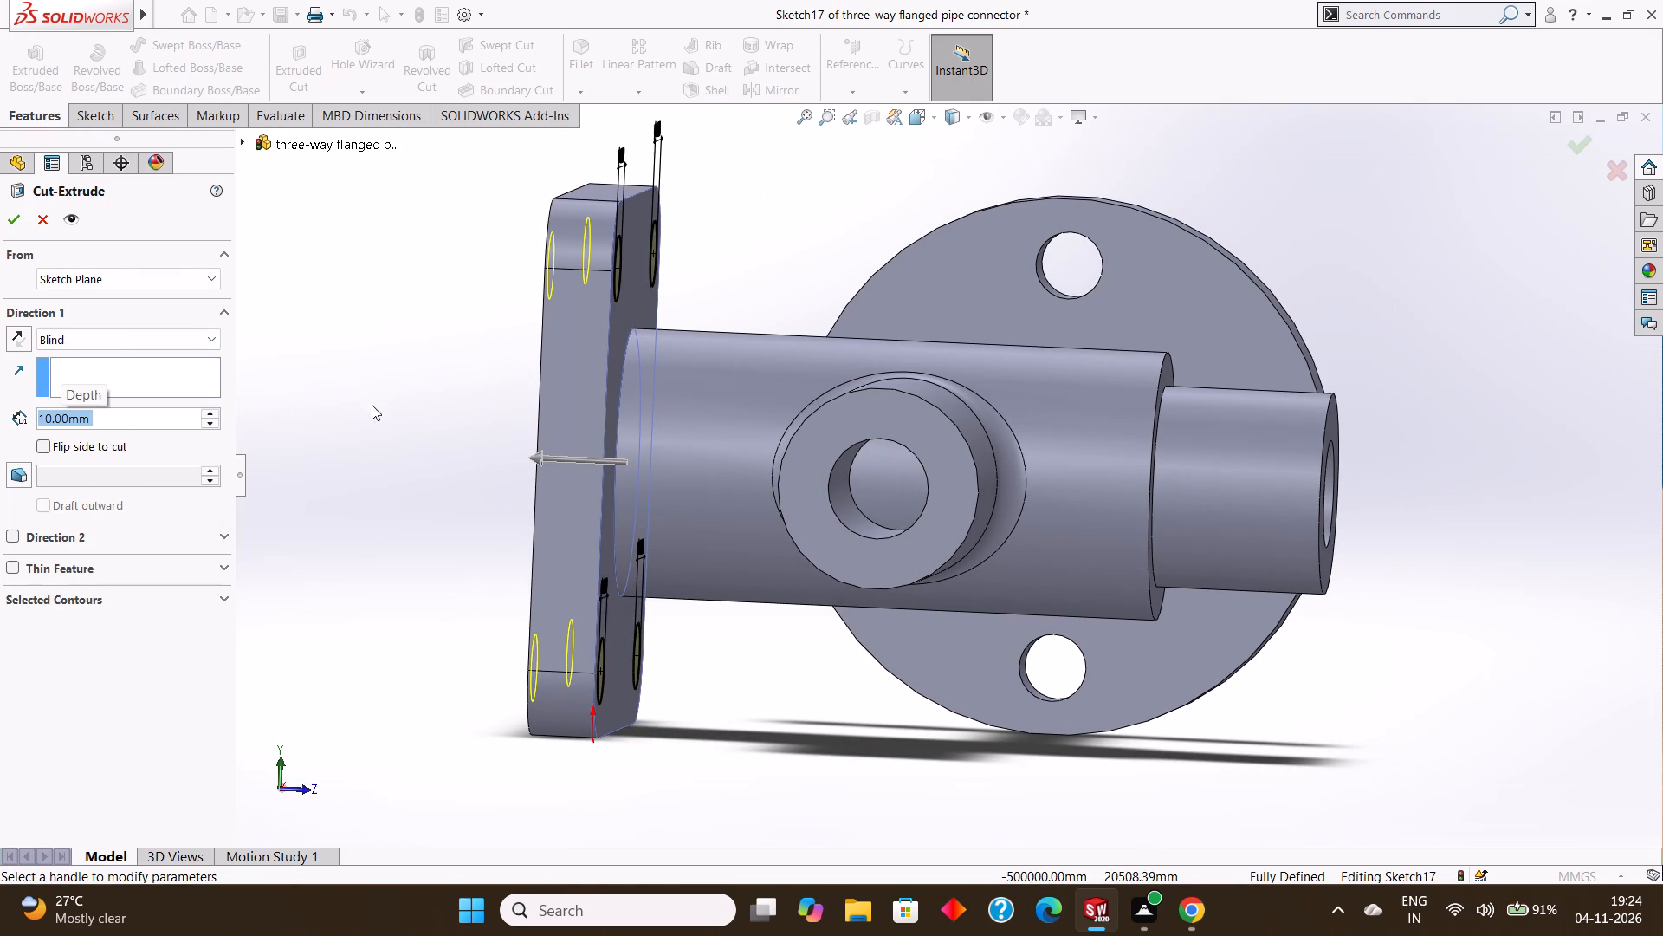
{"action": "middle_click_drag", "start_coordinate": [435, 282], "coordinate": [507, 292]}
{"action": "scroll", "coordinate": [507, 292], "scroll_direction": "down", "scroll_amount": 1}
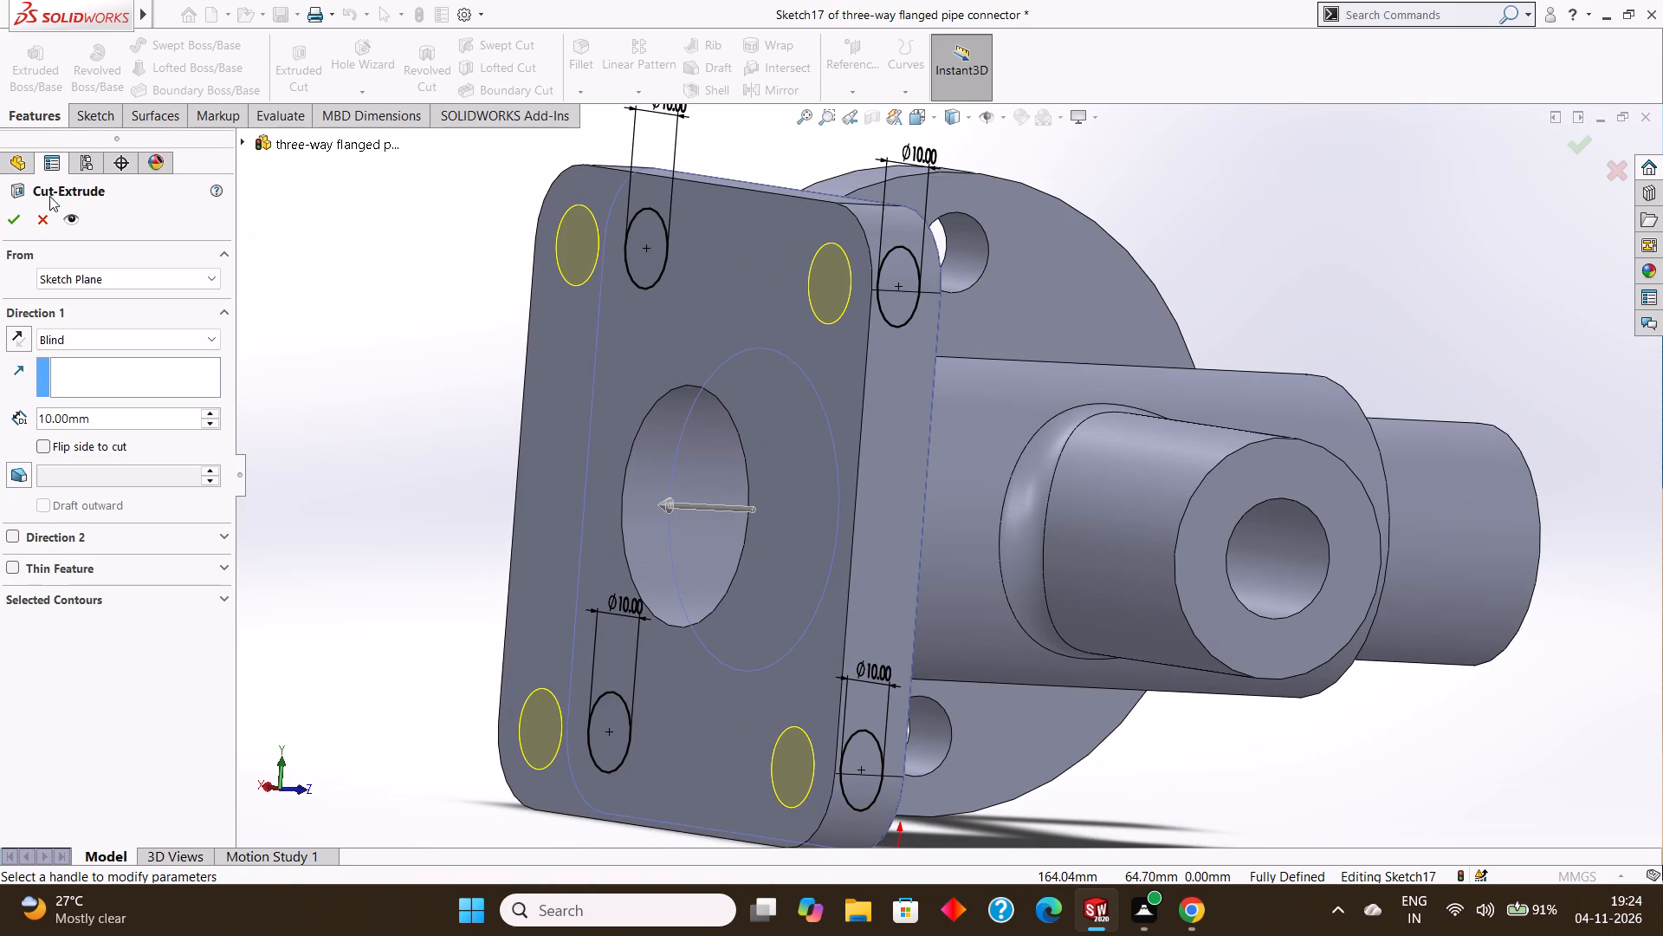
{"action": "left_click", "coordinate": [18, 219]}
Examine the connector from several angles, checking the base plate holes, pipe branches and round flange.
{"action": "scroll", "coordinate": [592, 303], "scroll_direction": "up", "scroll_amount": 3}
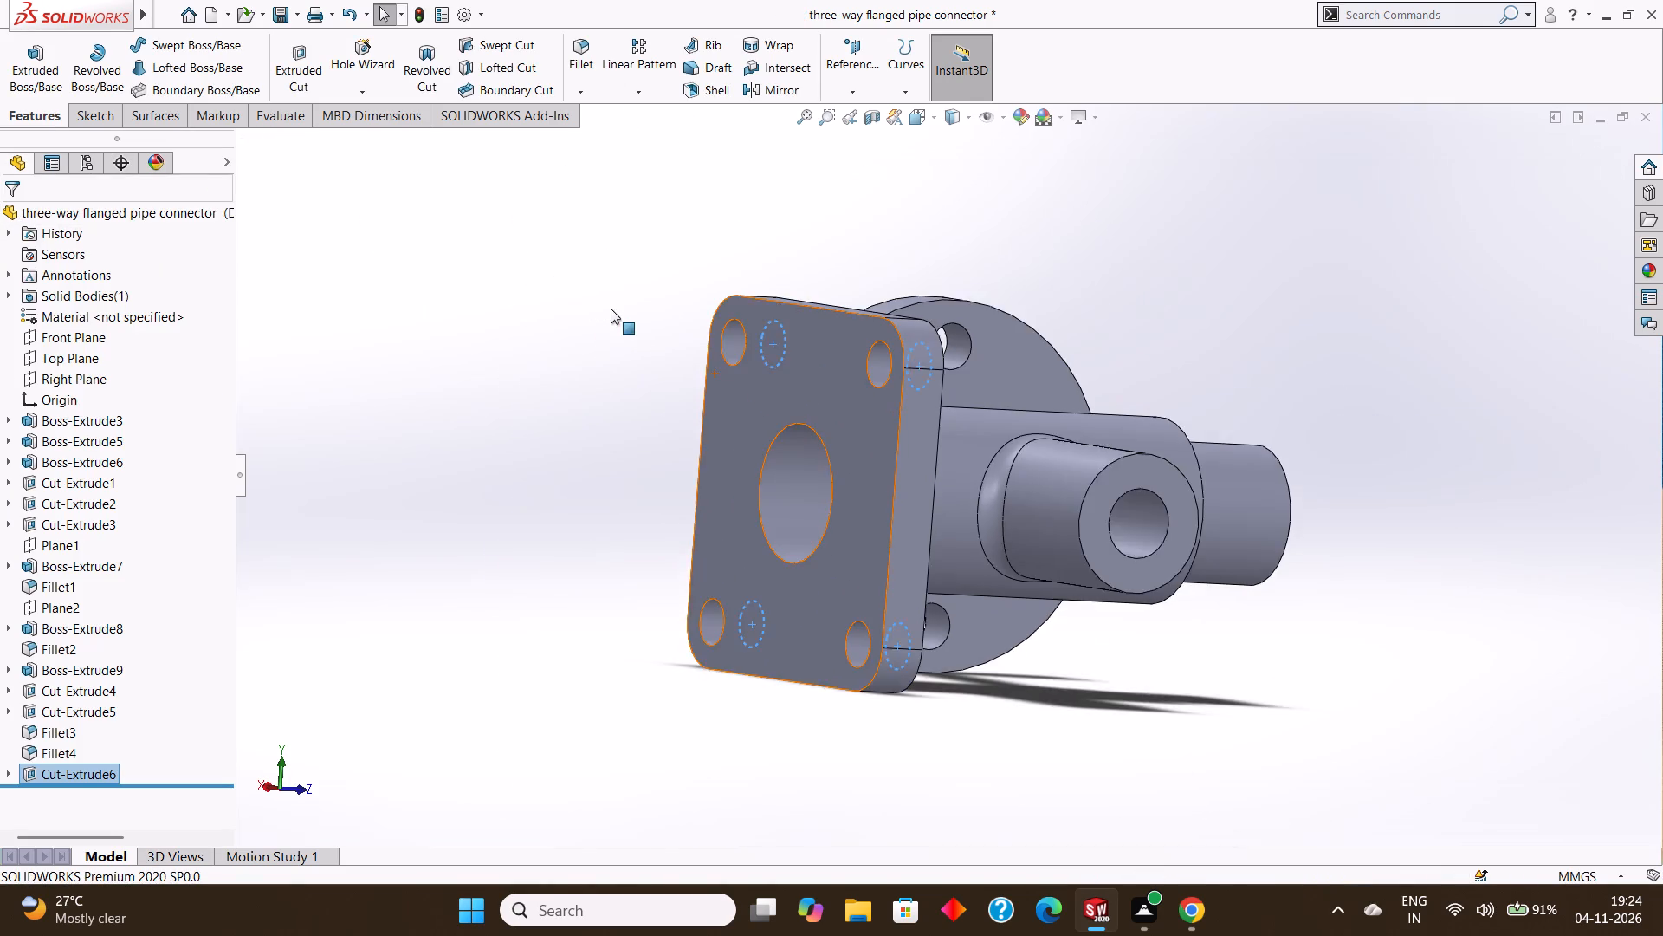
{"action": "scroll", "coordinate": [611, 309], "scroll_direction": "up", "scroll_amount": 2}
{"action": "left_click", "coordinate": [640, 306]}
{"action": "middle_click_drag", "start_coordinate": [638, 308], "coordinate": [526, 260]}
{"action": "middle_click_drag", "start_coordinate": [684, 353], "coordinate": [588, 313]}
{"action": "middle_click_drag", "start_coordinate": [681, 394], "coordinate": [624, 308]}
{"action": "middle_click_drag", "start_coordinate": [696, 467], "coordinate": [694, 332]}
{"action": "middle_click_drag", "start_coordinate": [726, 464], "coordinate": [734, 419]}
{"action": "middle_click_drag", "start_coordinate": [734, 423], "coordinate": [736, 439]}
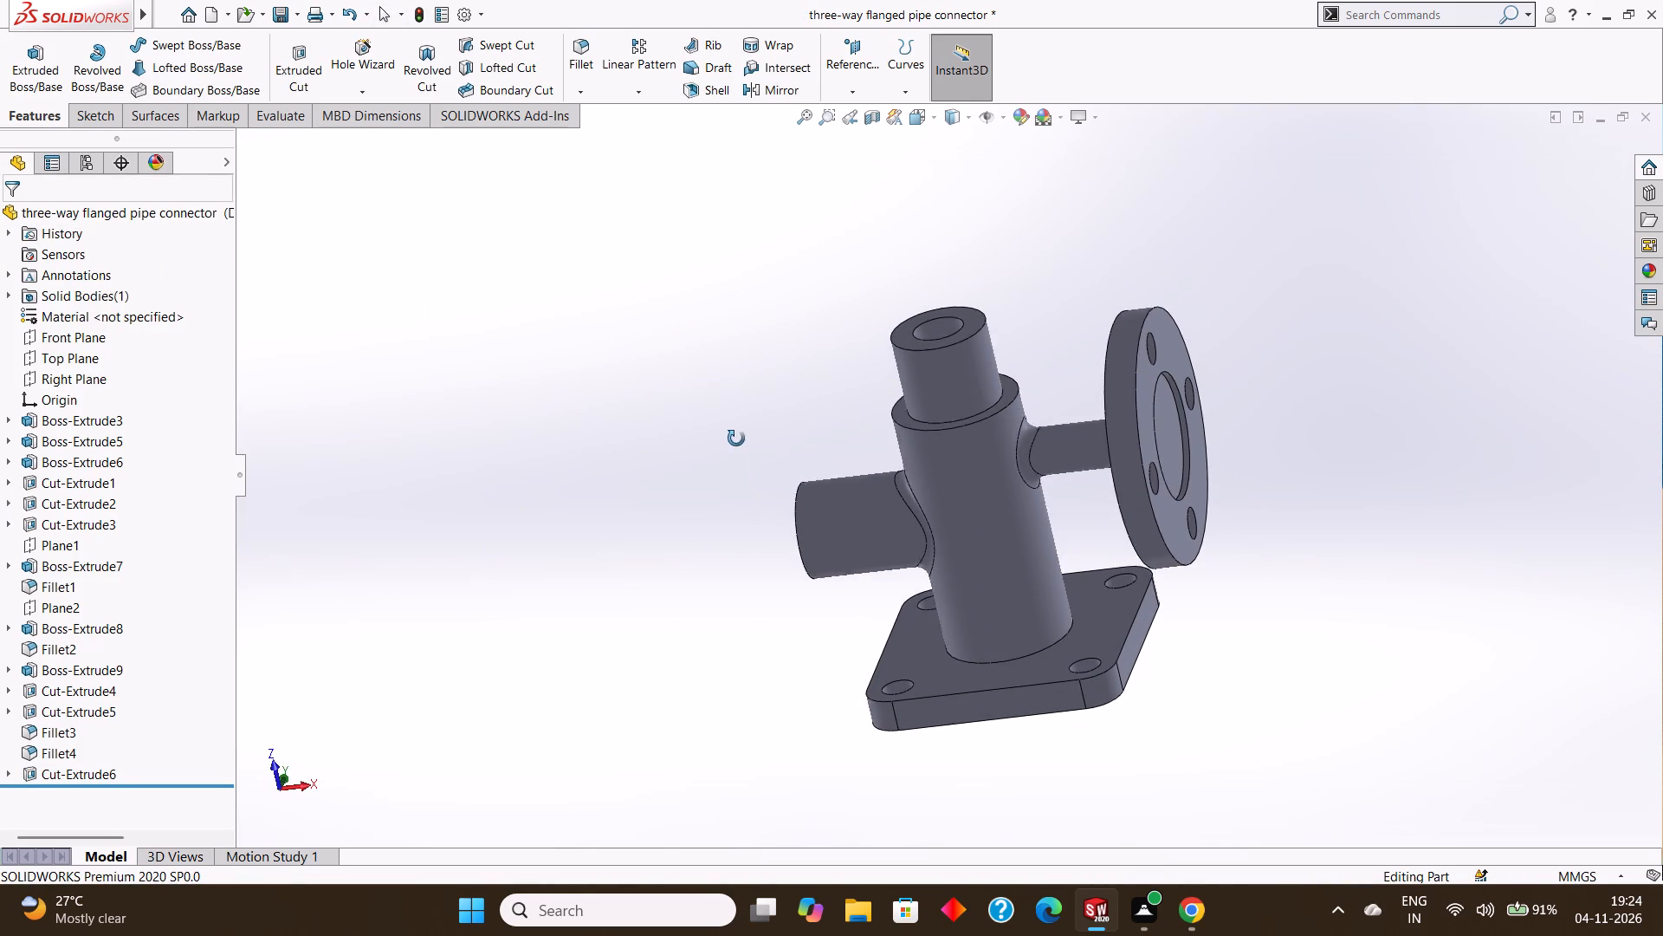
{"action": "middle_click_drag", "start_coordinate": [736, 439], "coordinate": [739, 460]}
{"action": "middle_click_drag", "start_coordinate": [741, 454], "coordinate": [802, 472]}
{"action": "middle_click_drag", "start_coordinate": [769, 455], "coordinate": [773, 482]}
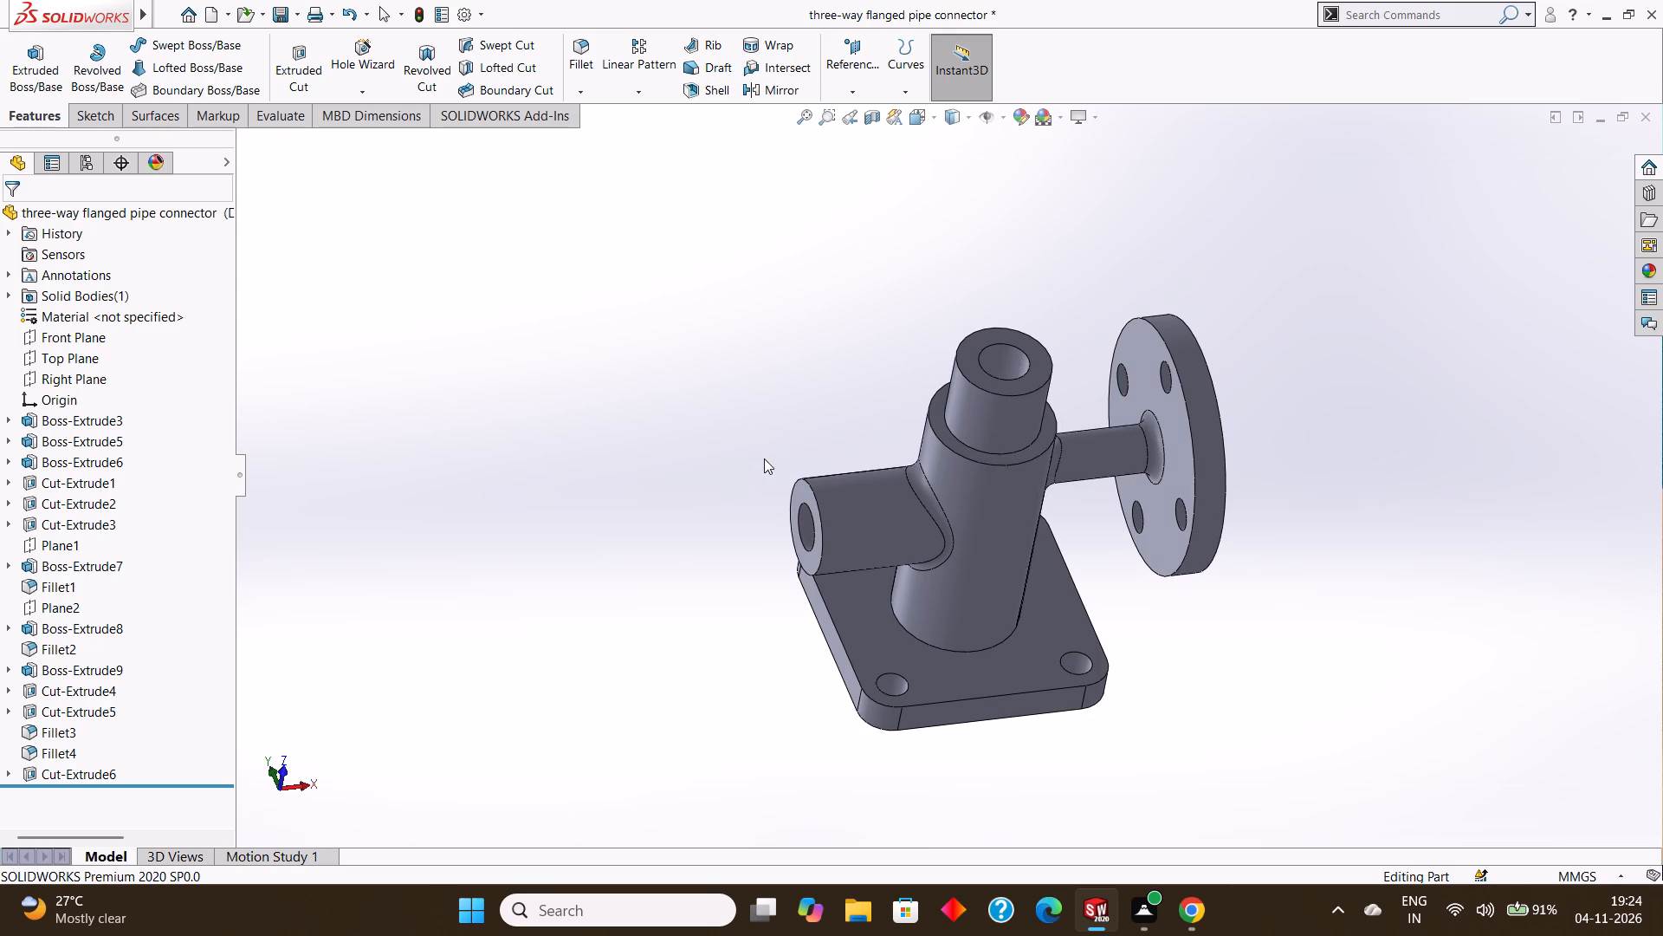
{"action": "middle_click_drag", "start_coordinate": [764, 458], "coordinate": [771, 473]}
{"action": "middle_click", "coordinate": [770, 471]}
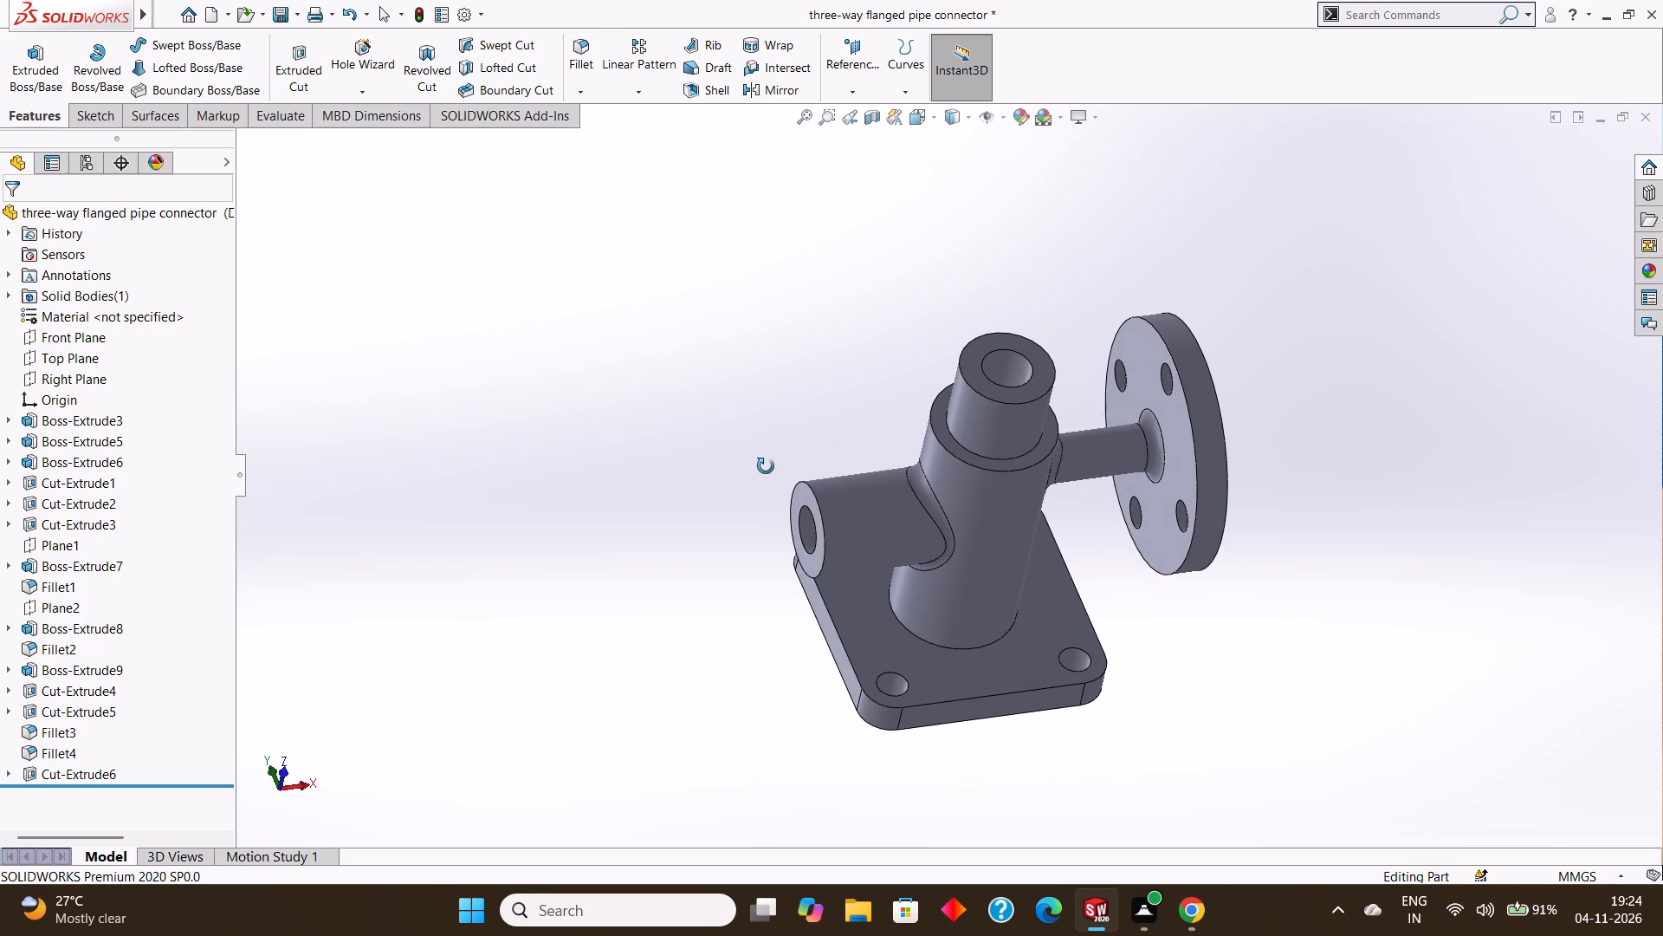
{"action": "middle_click", "coordinate": [750, 455]}
{"action": "middle_click", "coordinate": [746, 450]}
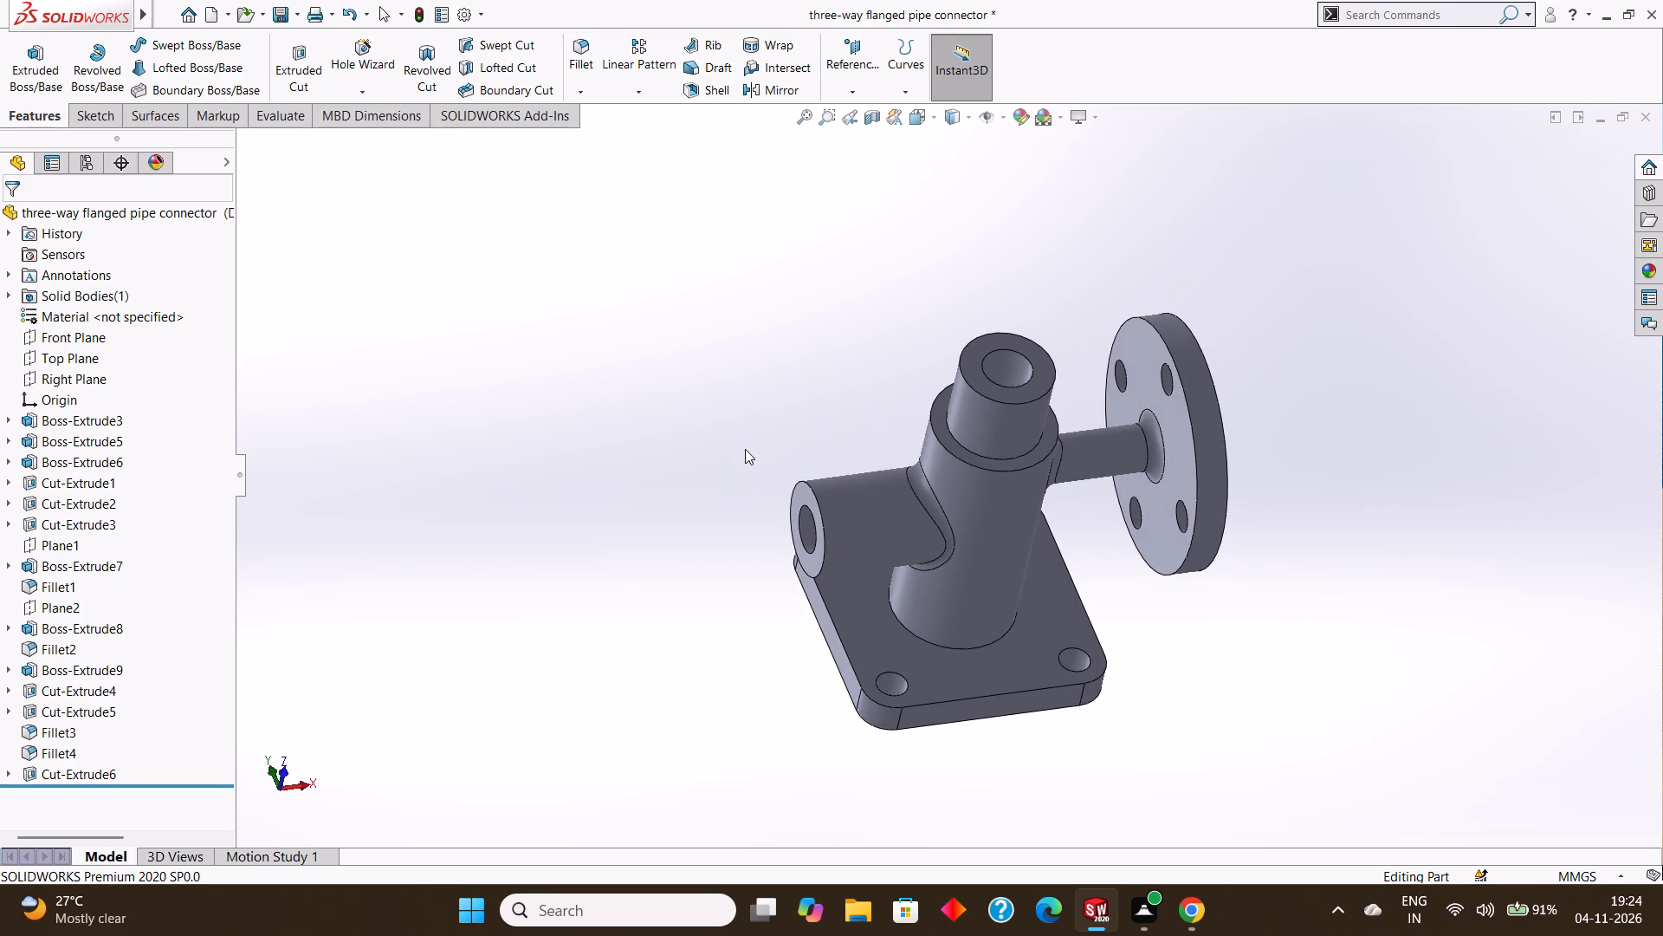
{"action": "middle_click_drag", "start_coordinate": [745, 452], "coordinate": [749, 442]}
{"action": "middle_click_drag", "start_coordinate": [748, 439], "coordinate": [757, 445]}
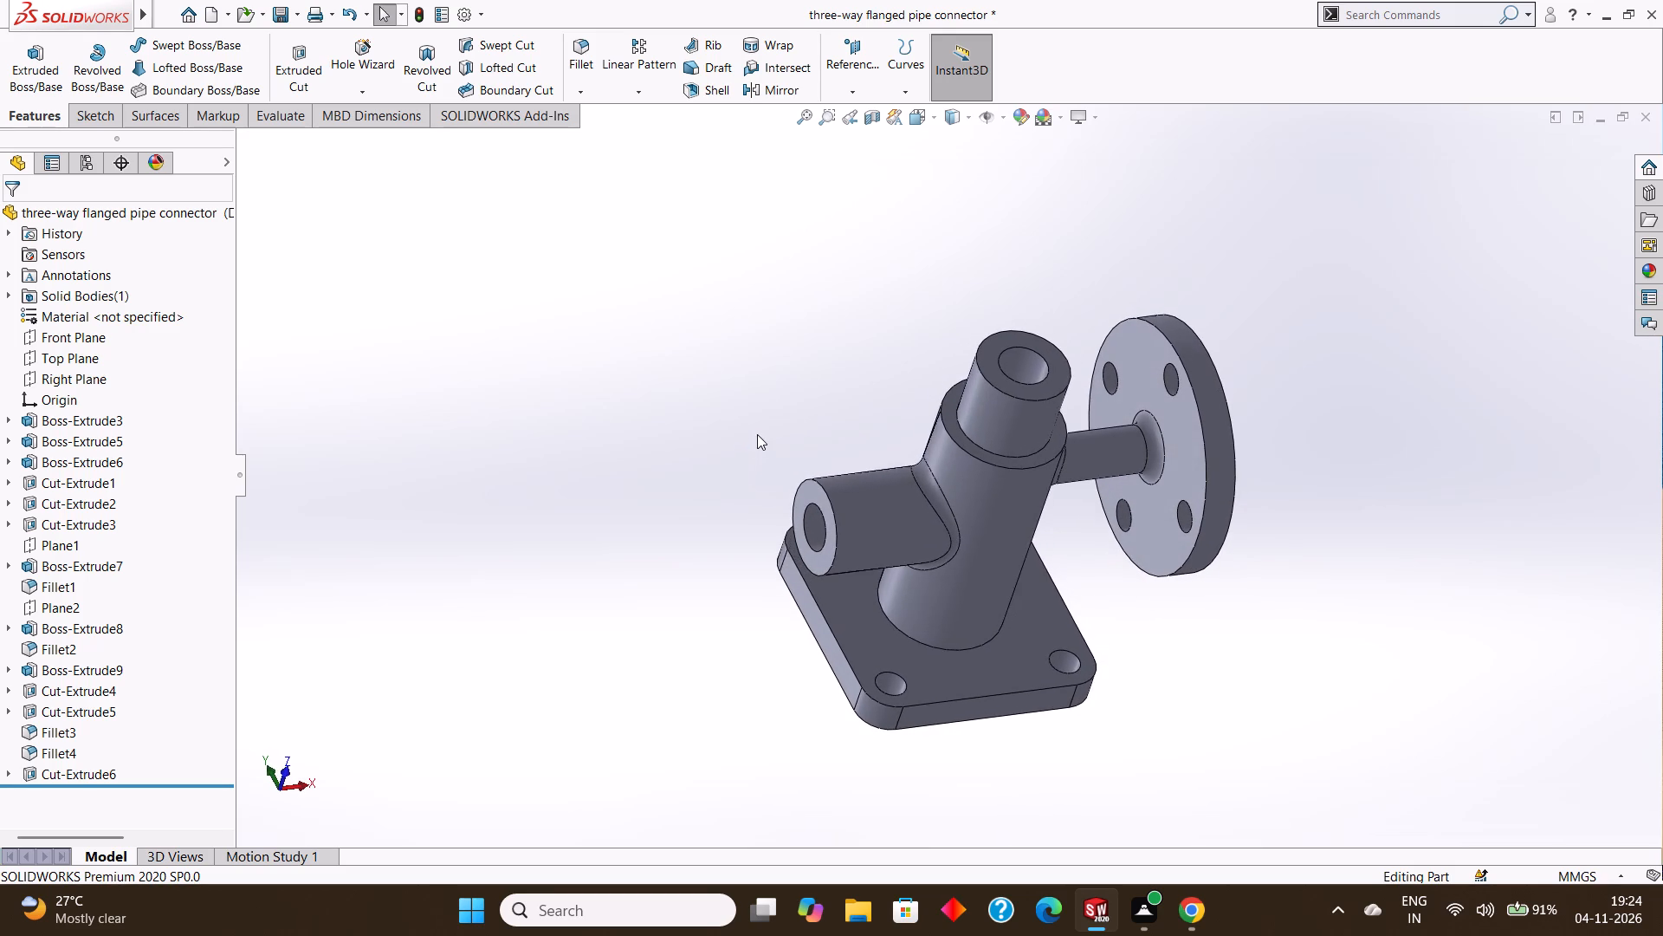
{"action": "middle_click", "coordinate": [757, 434]}
{"action": "middle_click", "coordinate": [760, 434]}
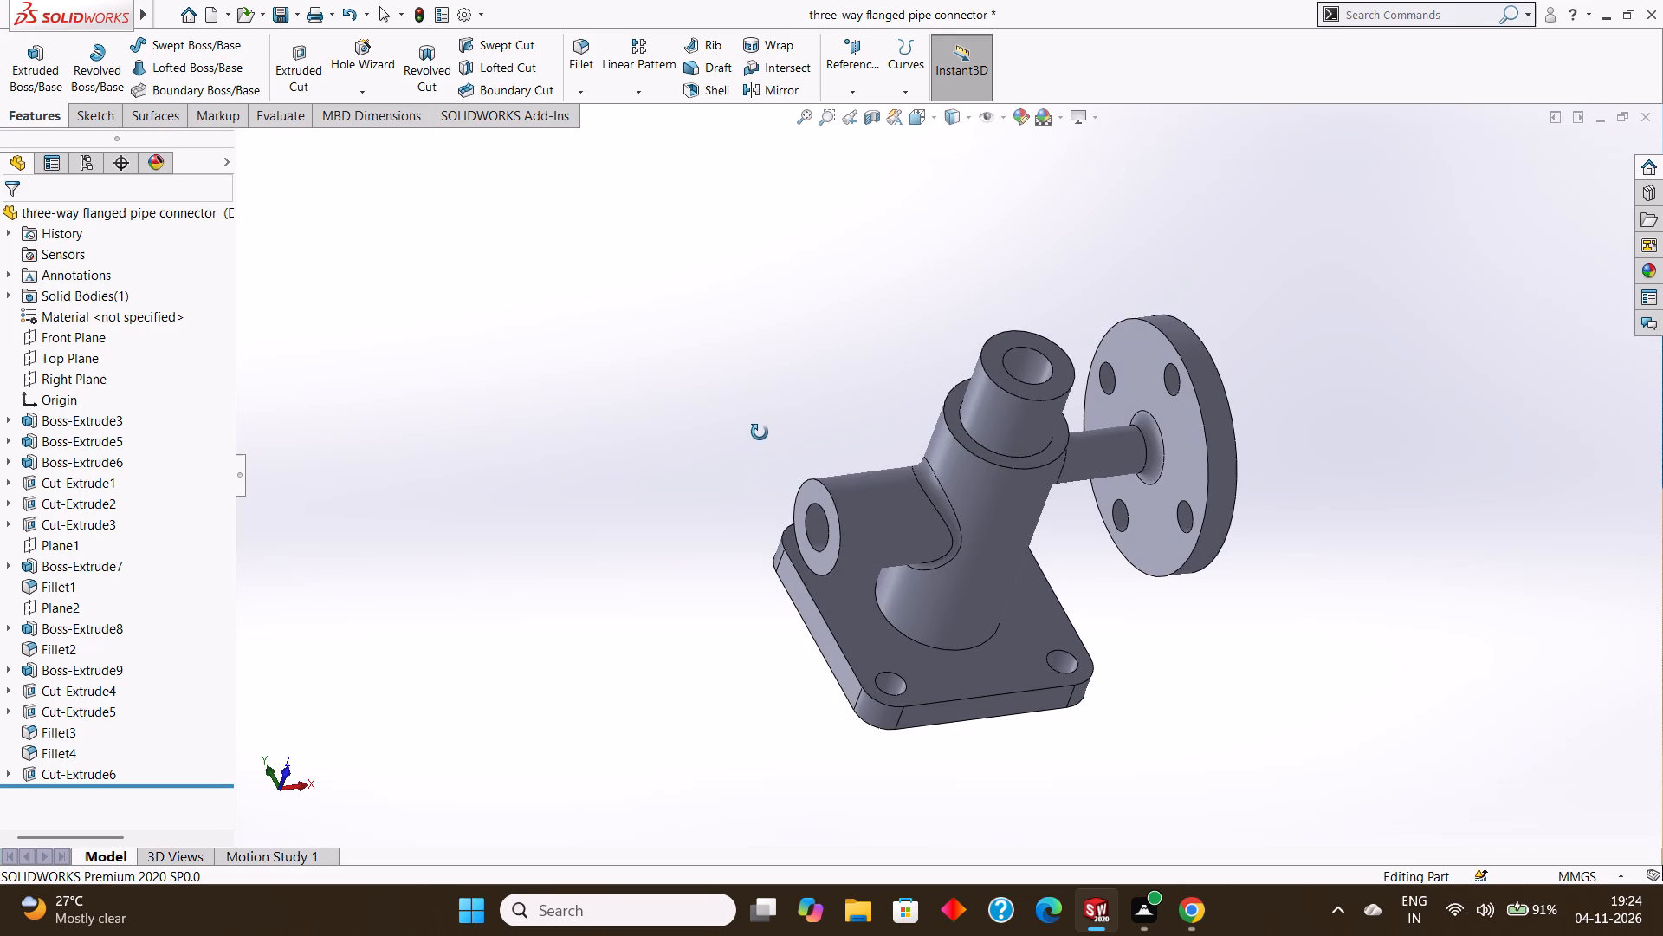
{"action": "middle_click", "coordinate": [762, 437]}
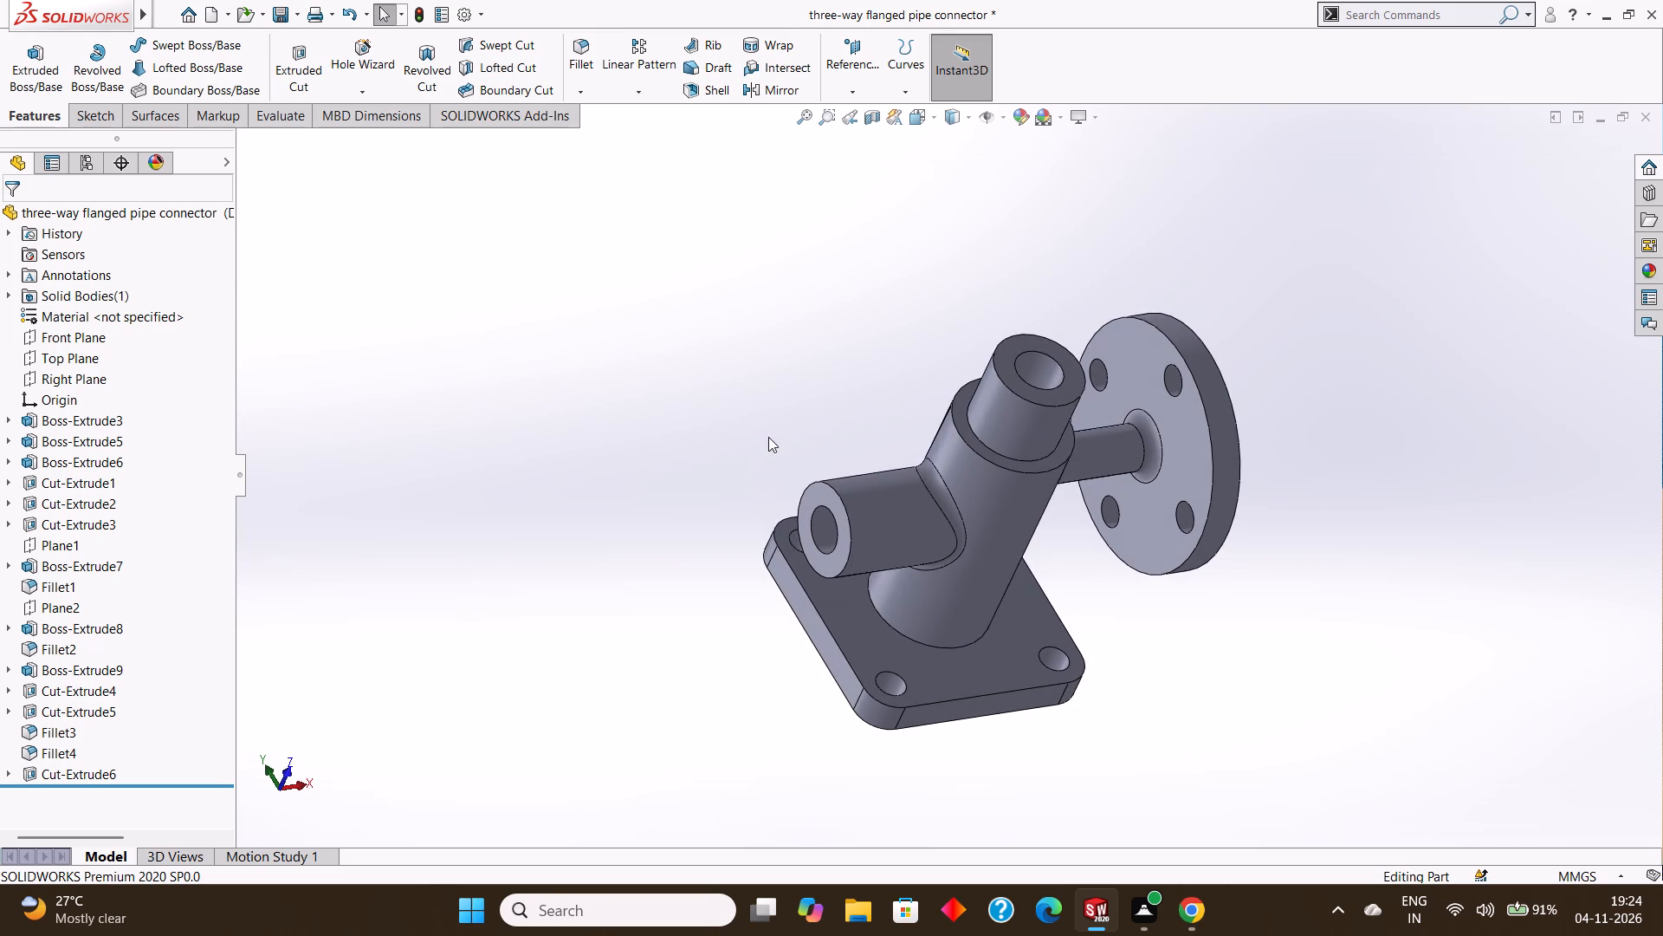
{"action": "middle_click_drag", "start_coordinate": [767, 436], "coordinate": [767, 444]}
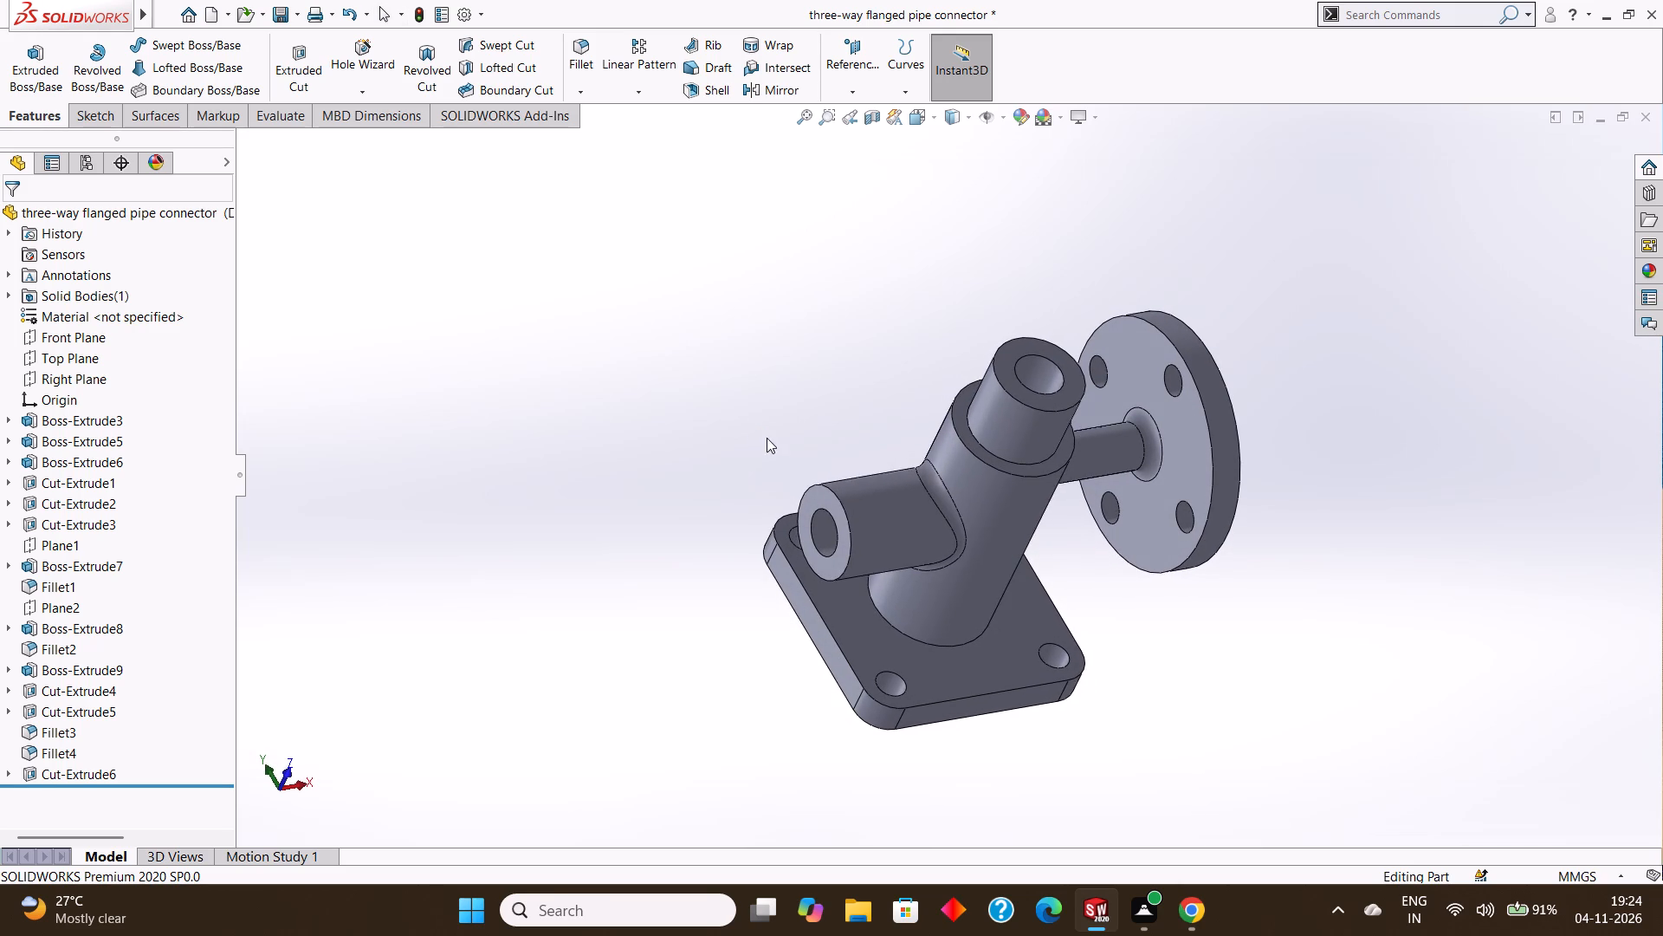
{"action": "middle_click_drag", "start_coordinate": [765, 437], "coordinate": [747, 424]}
{"action": "middle_click_drag", "start_coordinate": [743, 421], "coordinate": [752, 440]}
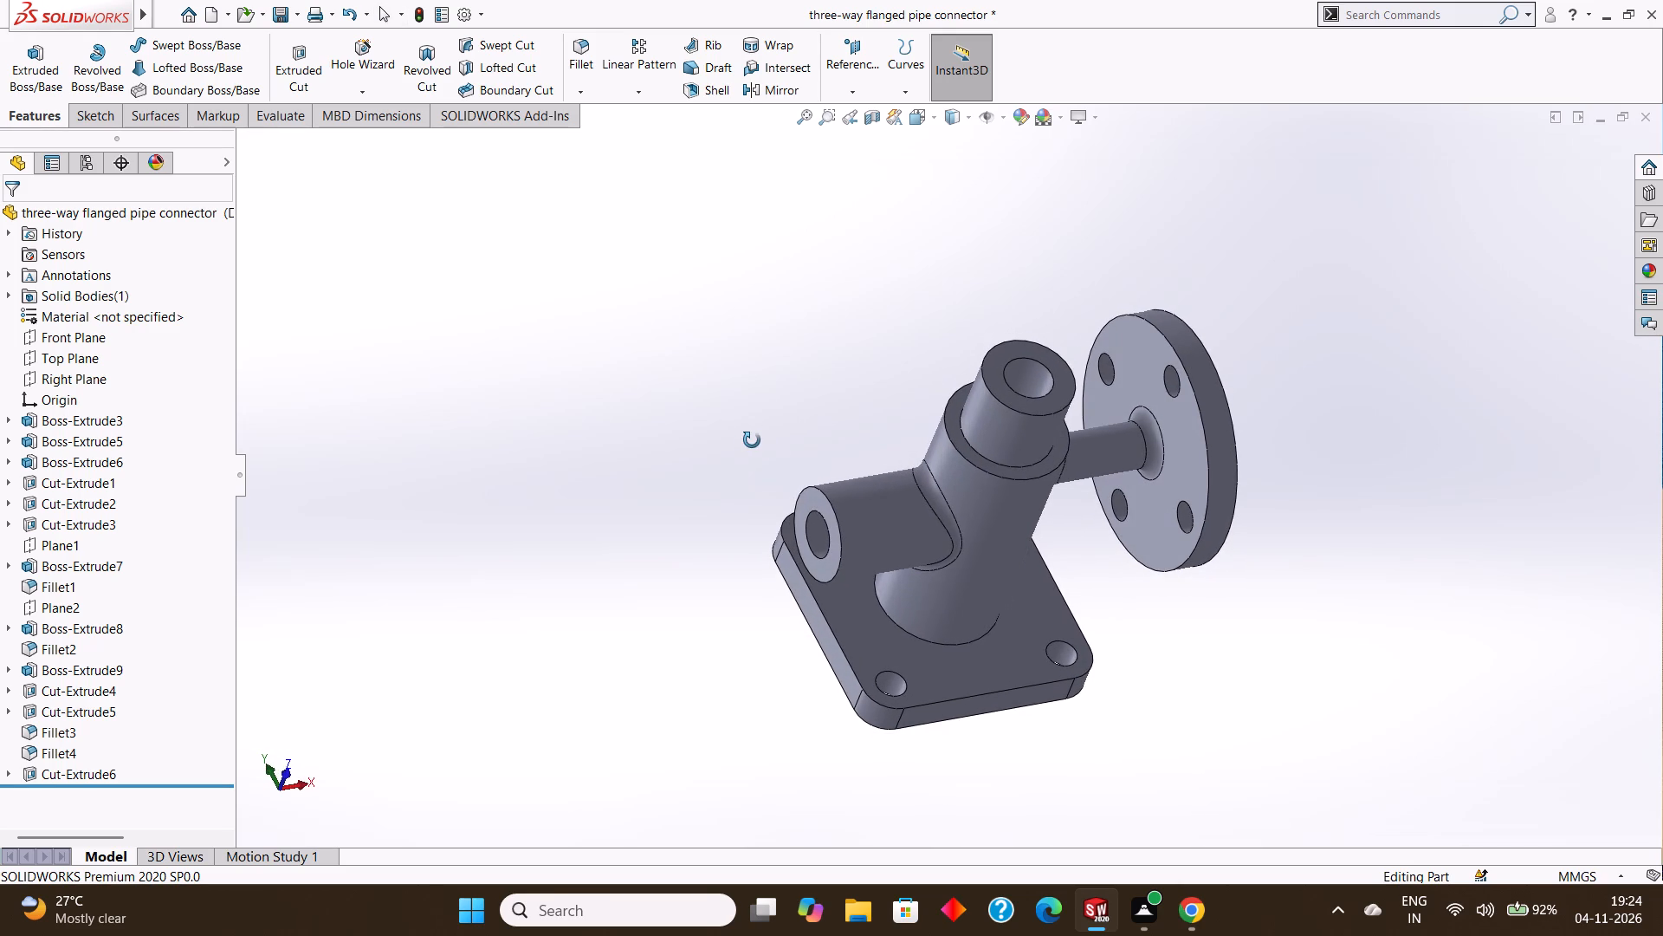
{"action": "middle_click_drag", "start_coordinate": [752, 440], "coordinate": [753, 435]}
{"action": "middle_click", "coordinate": [751, 432]}
{"action": "middle_click", "coordinate": [751, 439]}
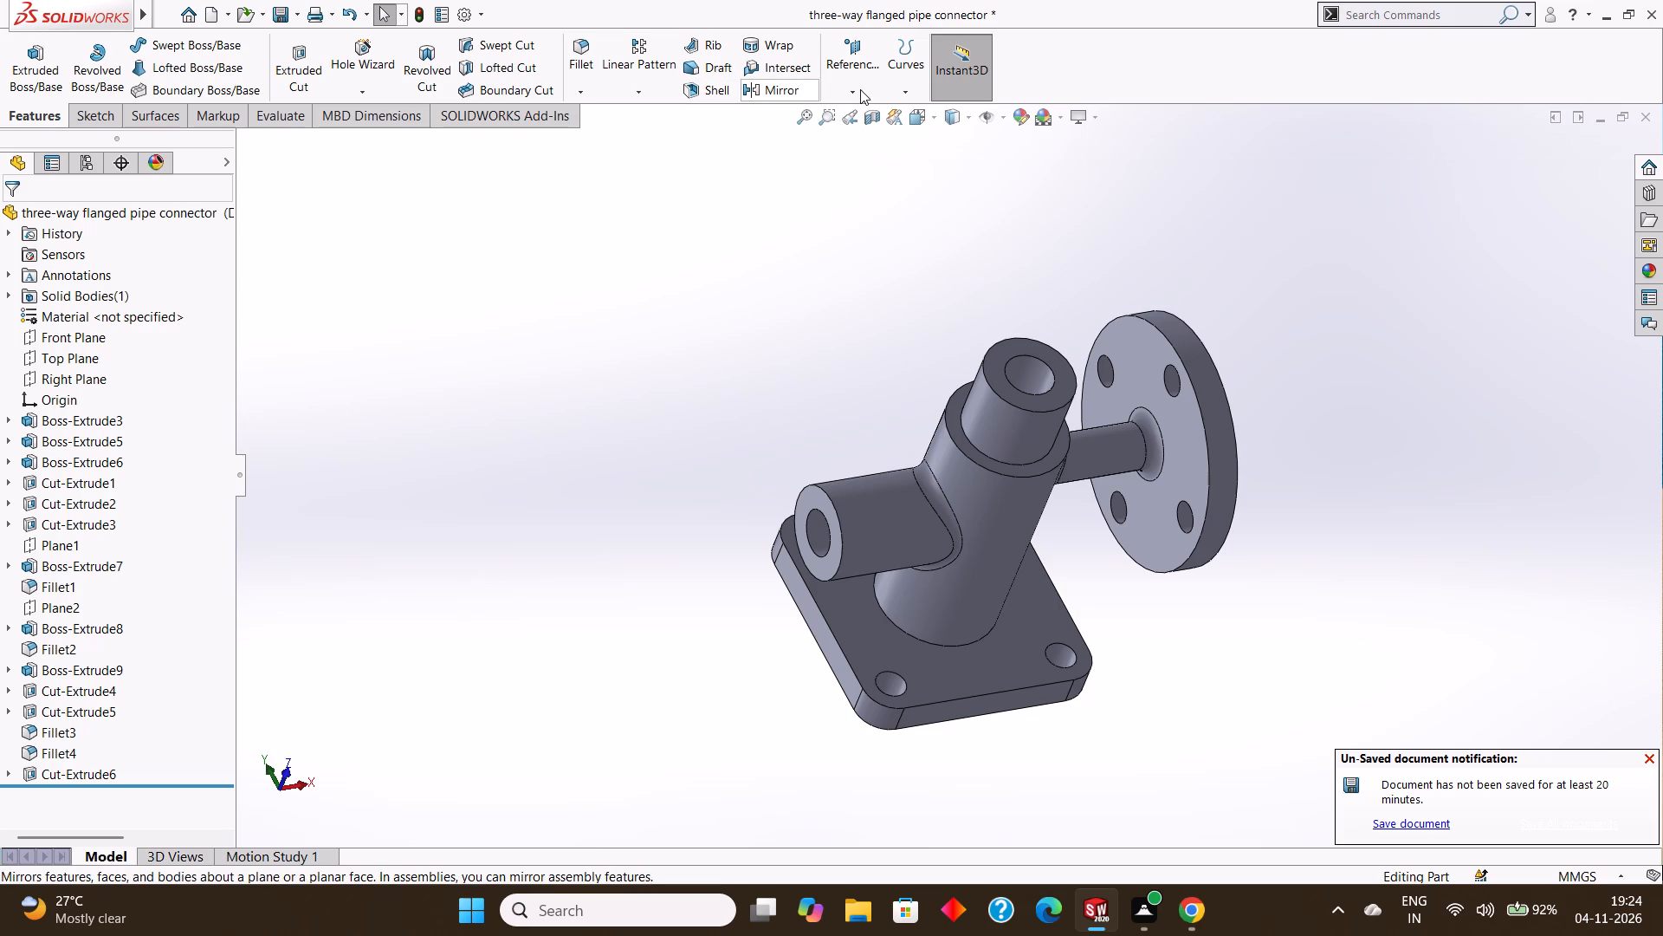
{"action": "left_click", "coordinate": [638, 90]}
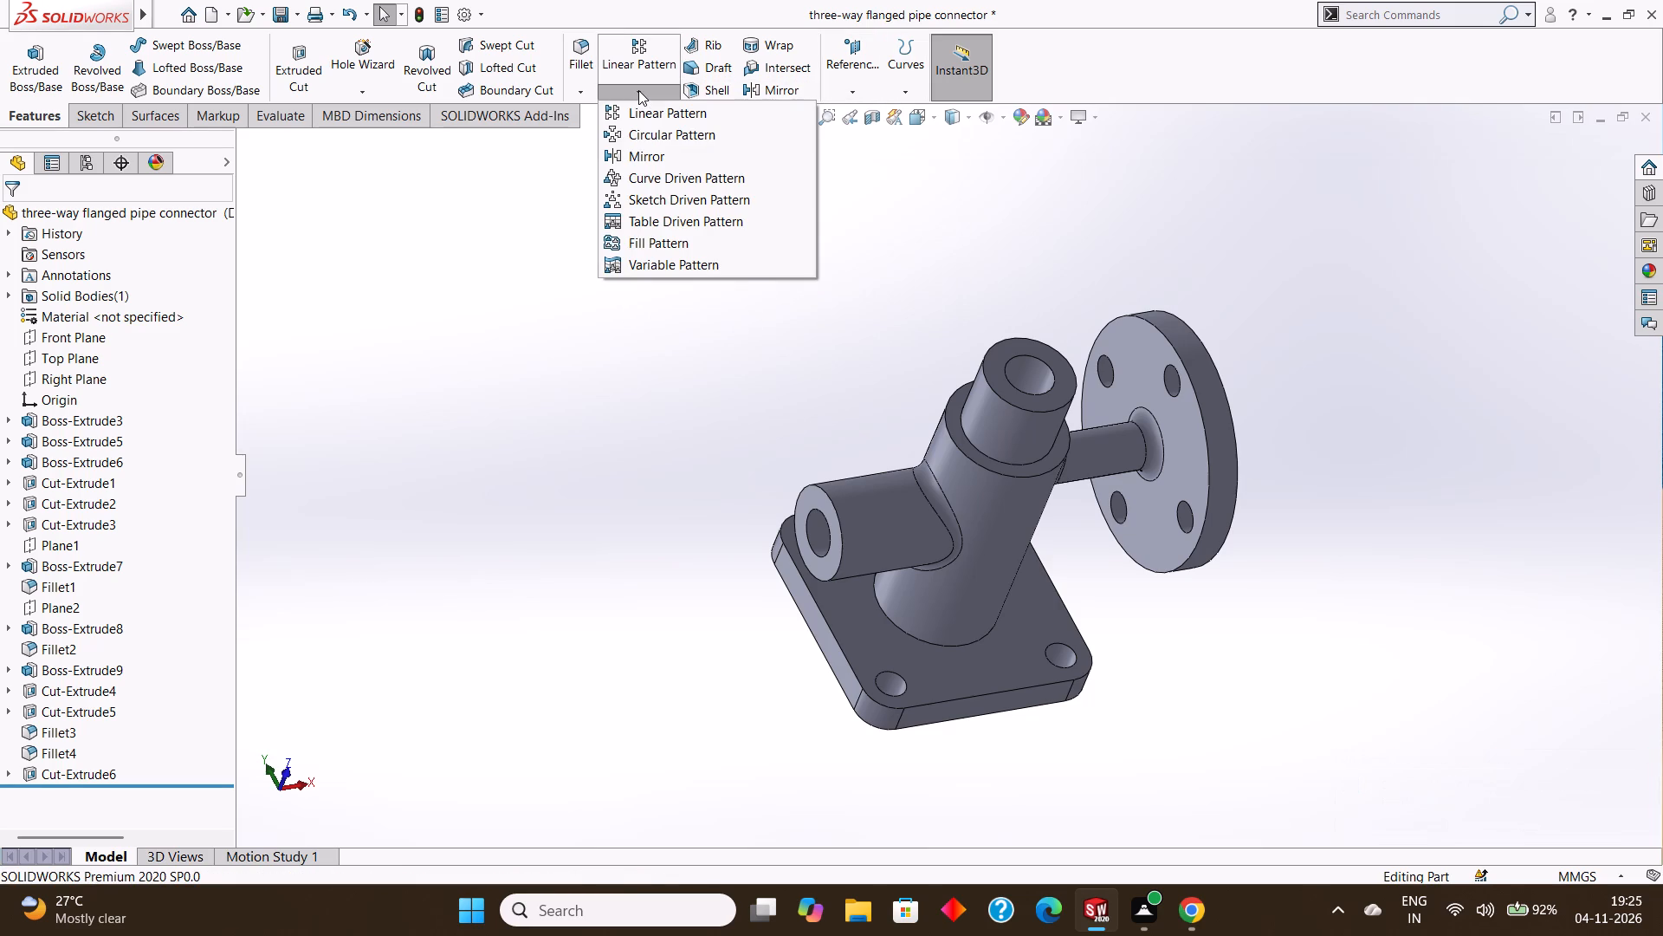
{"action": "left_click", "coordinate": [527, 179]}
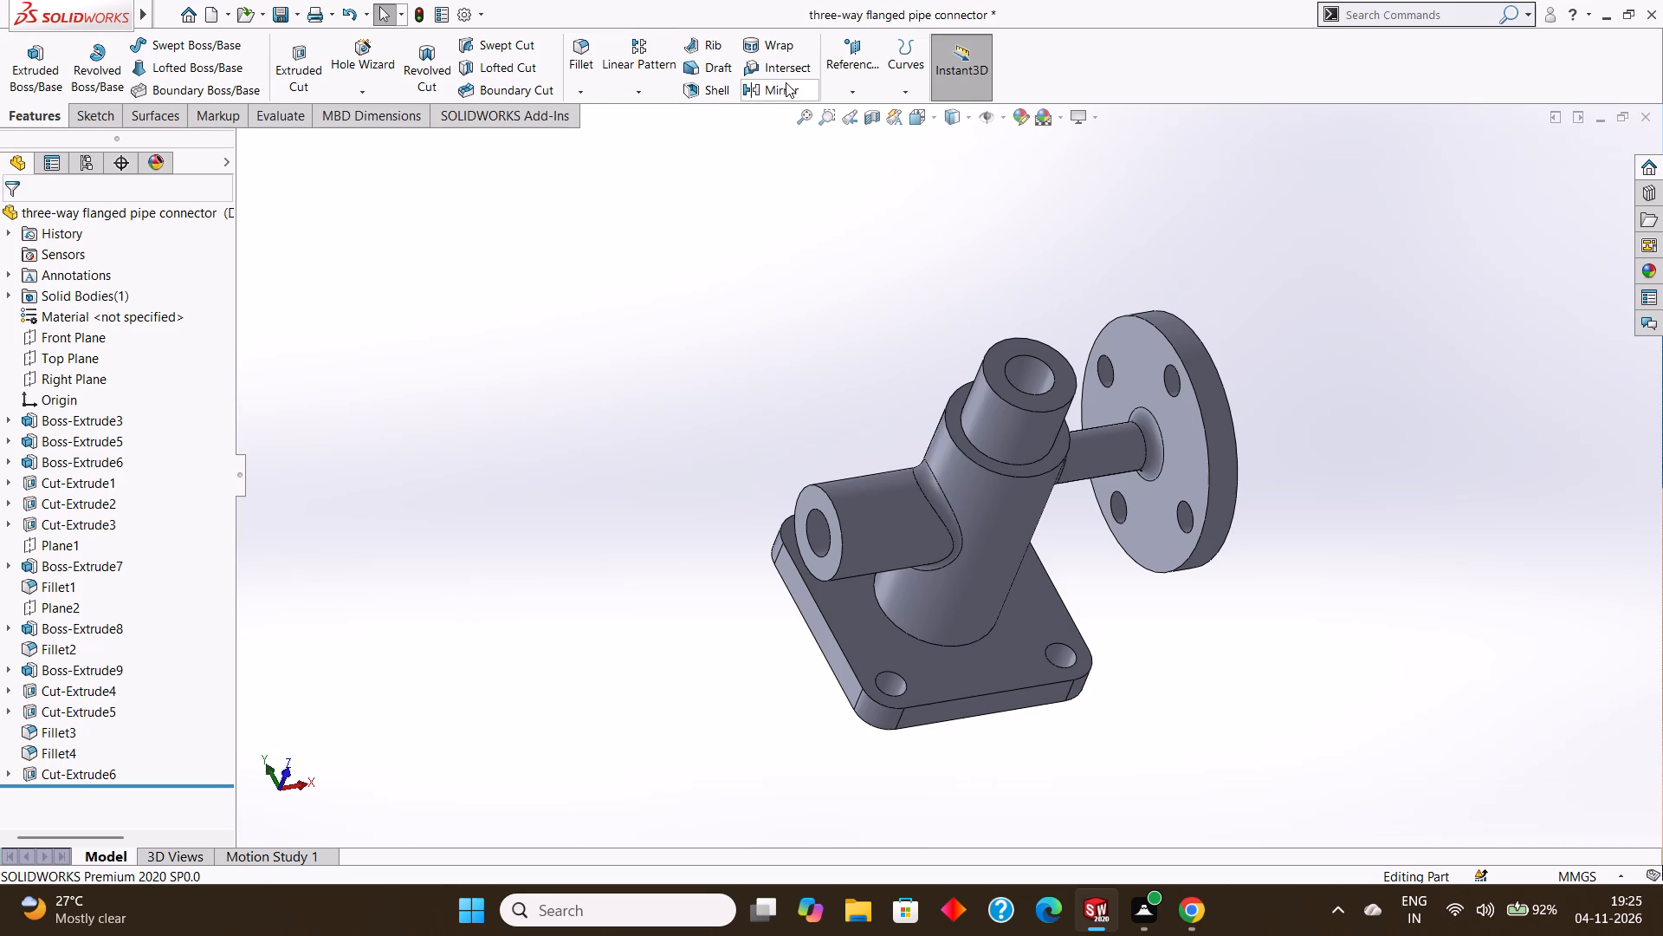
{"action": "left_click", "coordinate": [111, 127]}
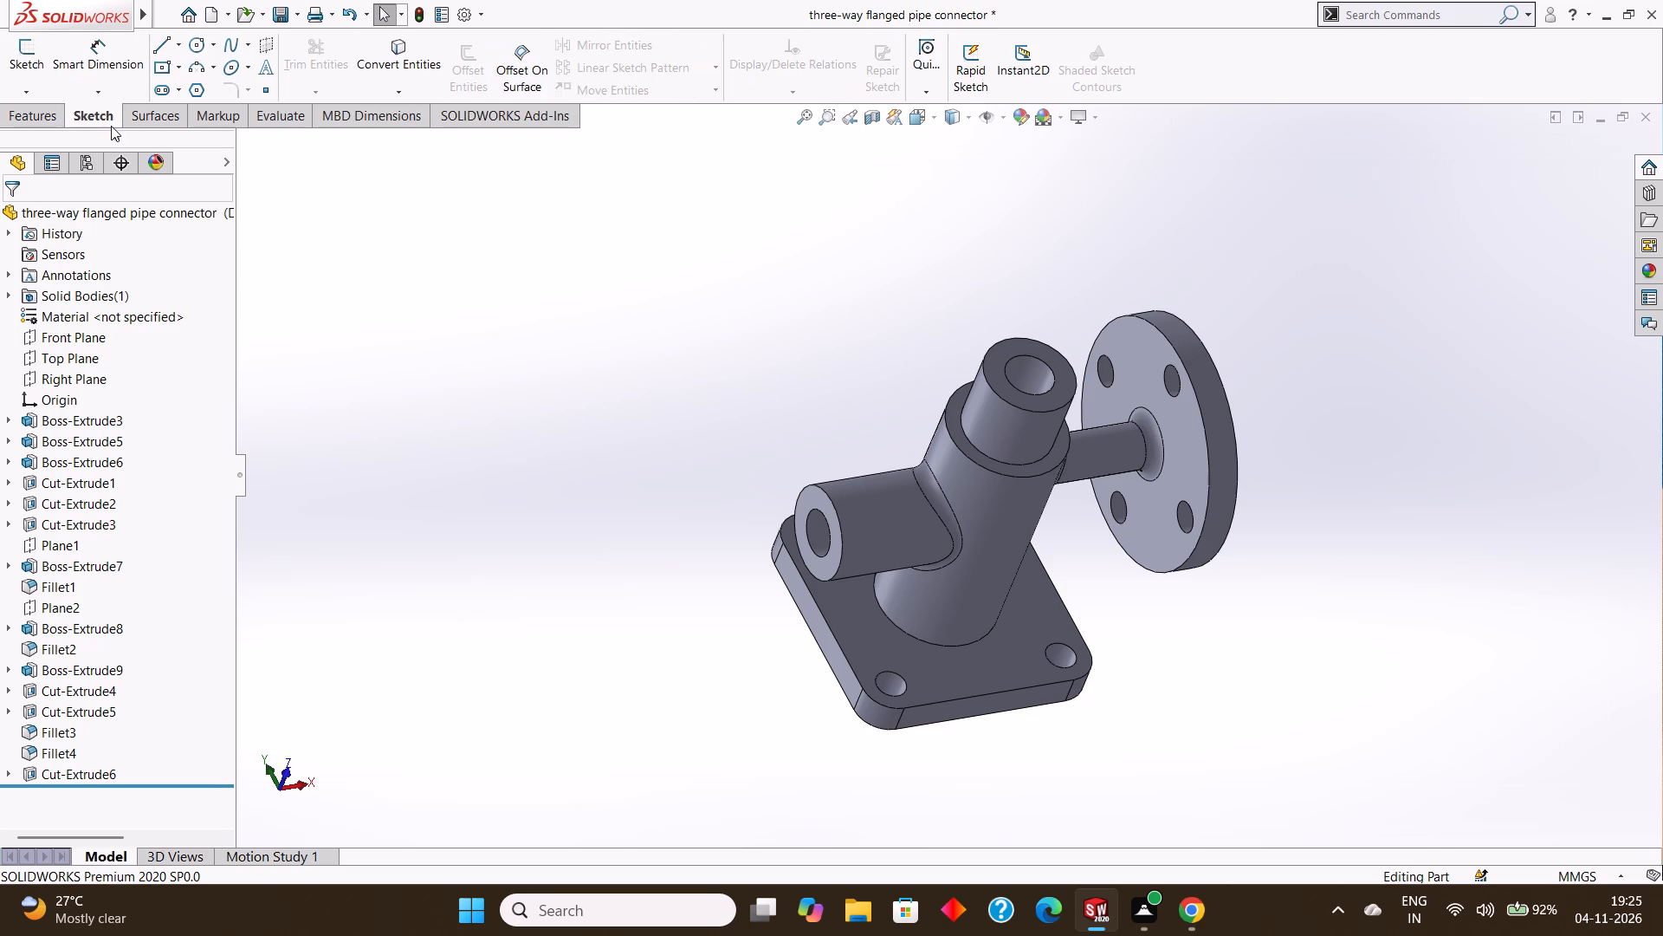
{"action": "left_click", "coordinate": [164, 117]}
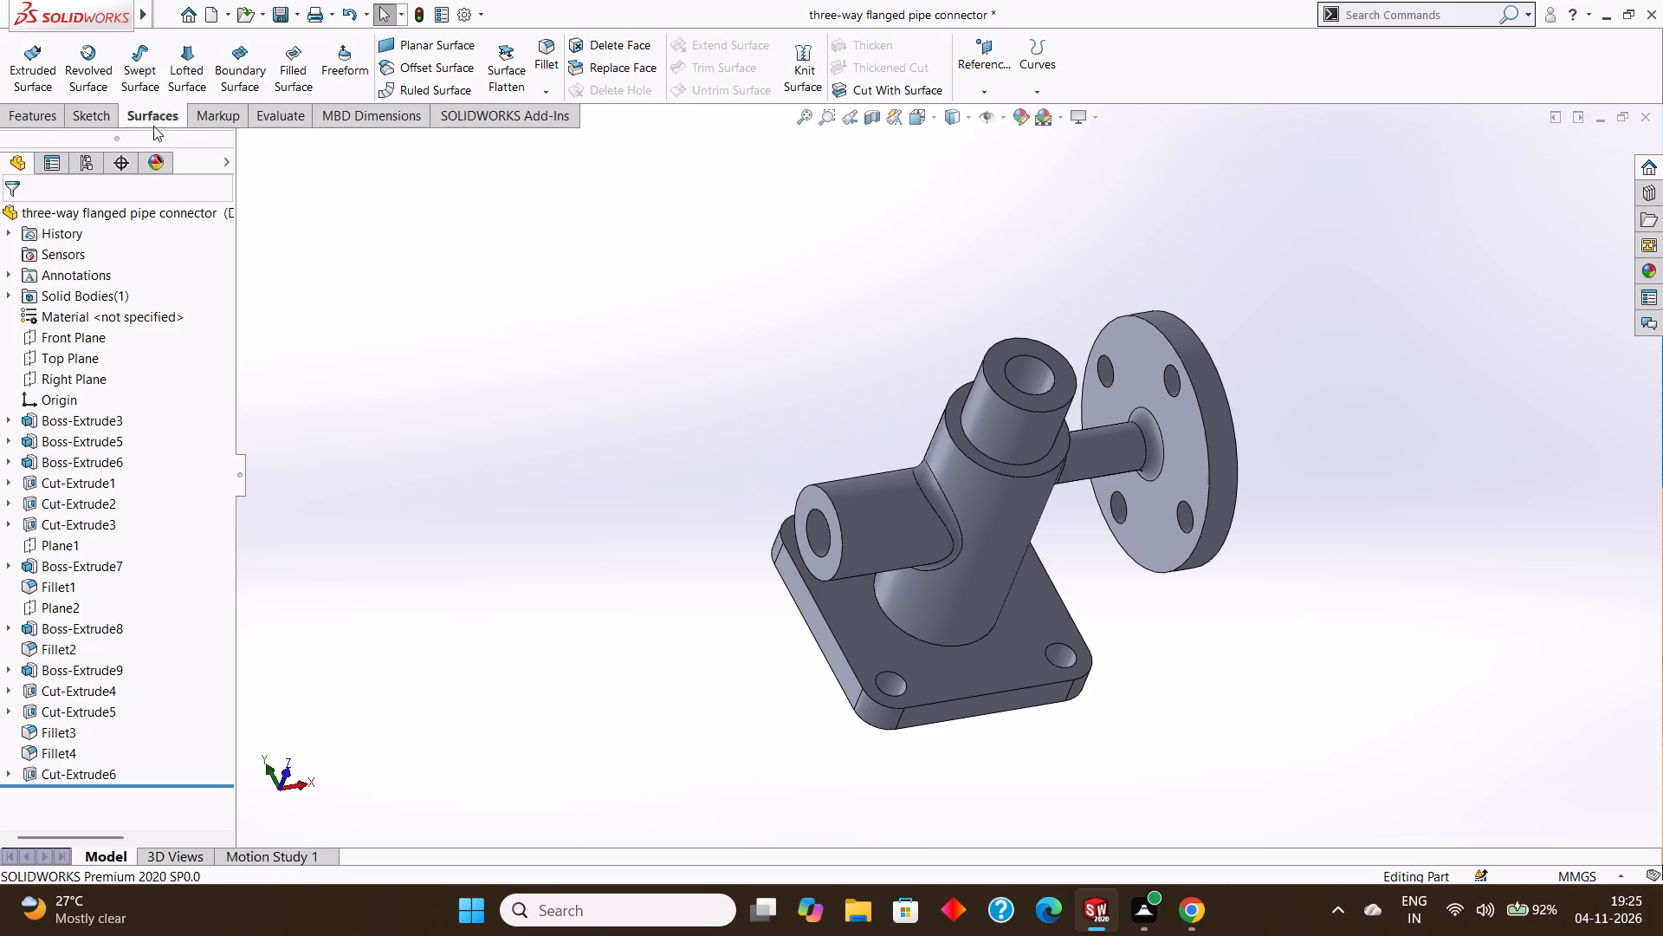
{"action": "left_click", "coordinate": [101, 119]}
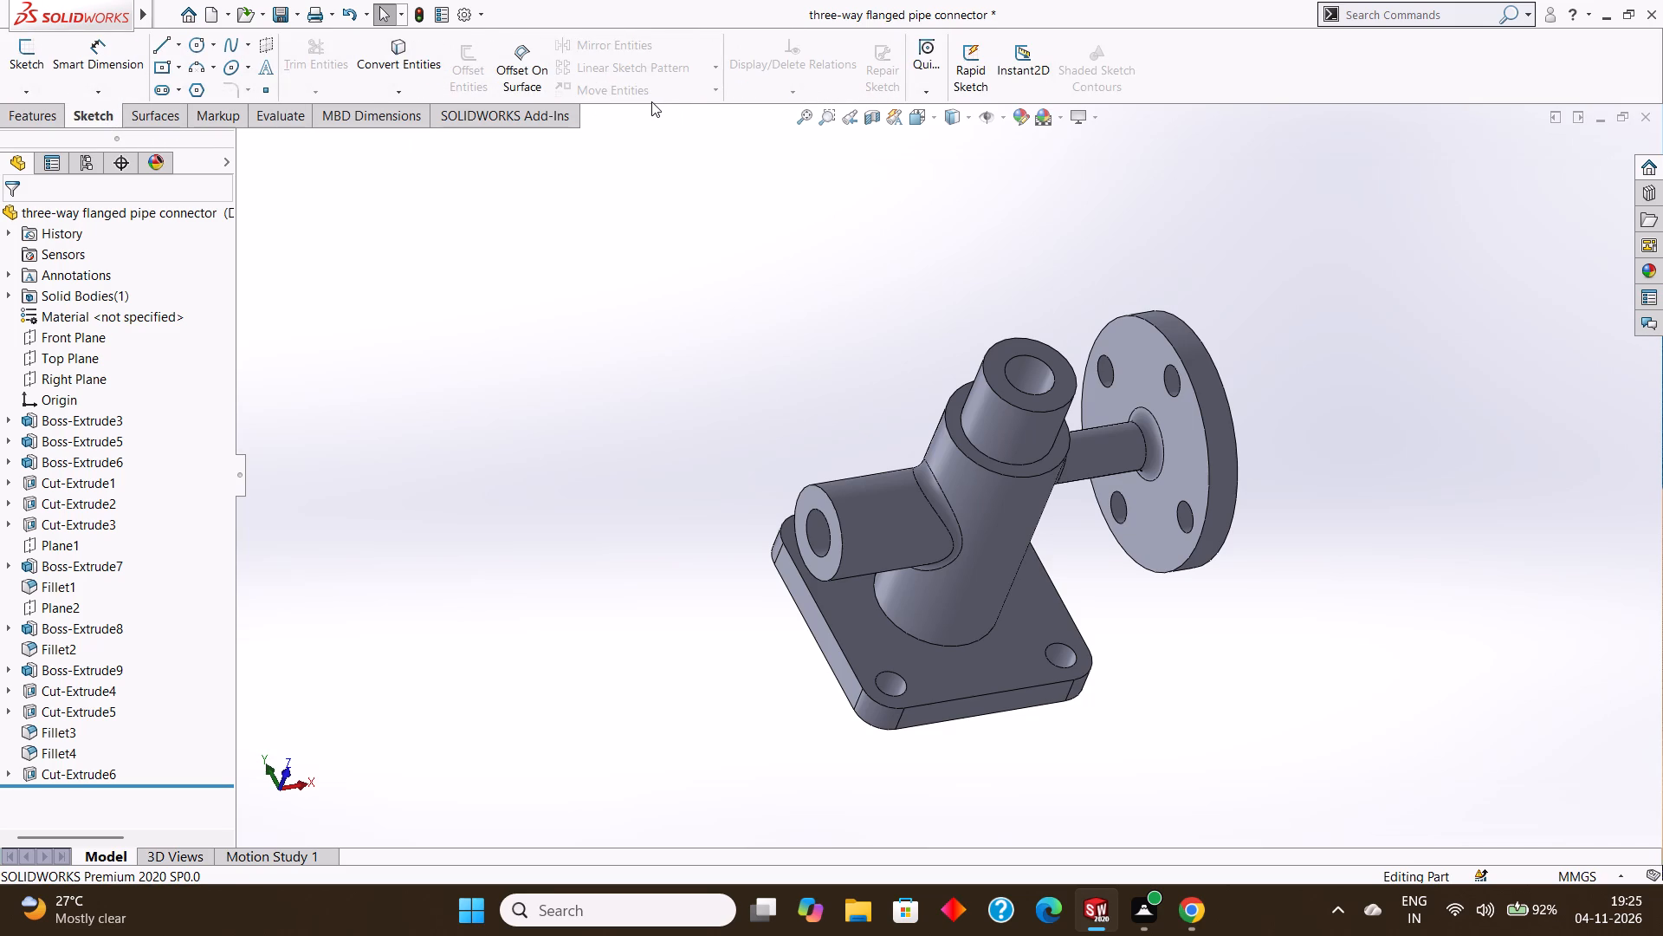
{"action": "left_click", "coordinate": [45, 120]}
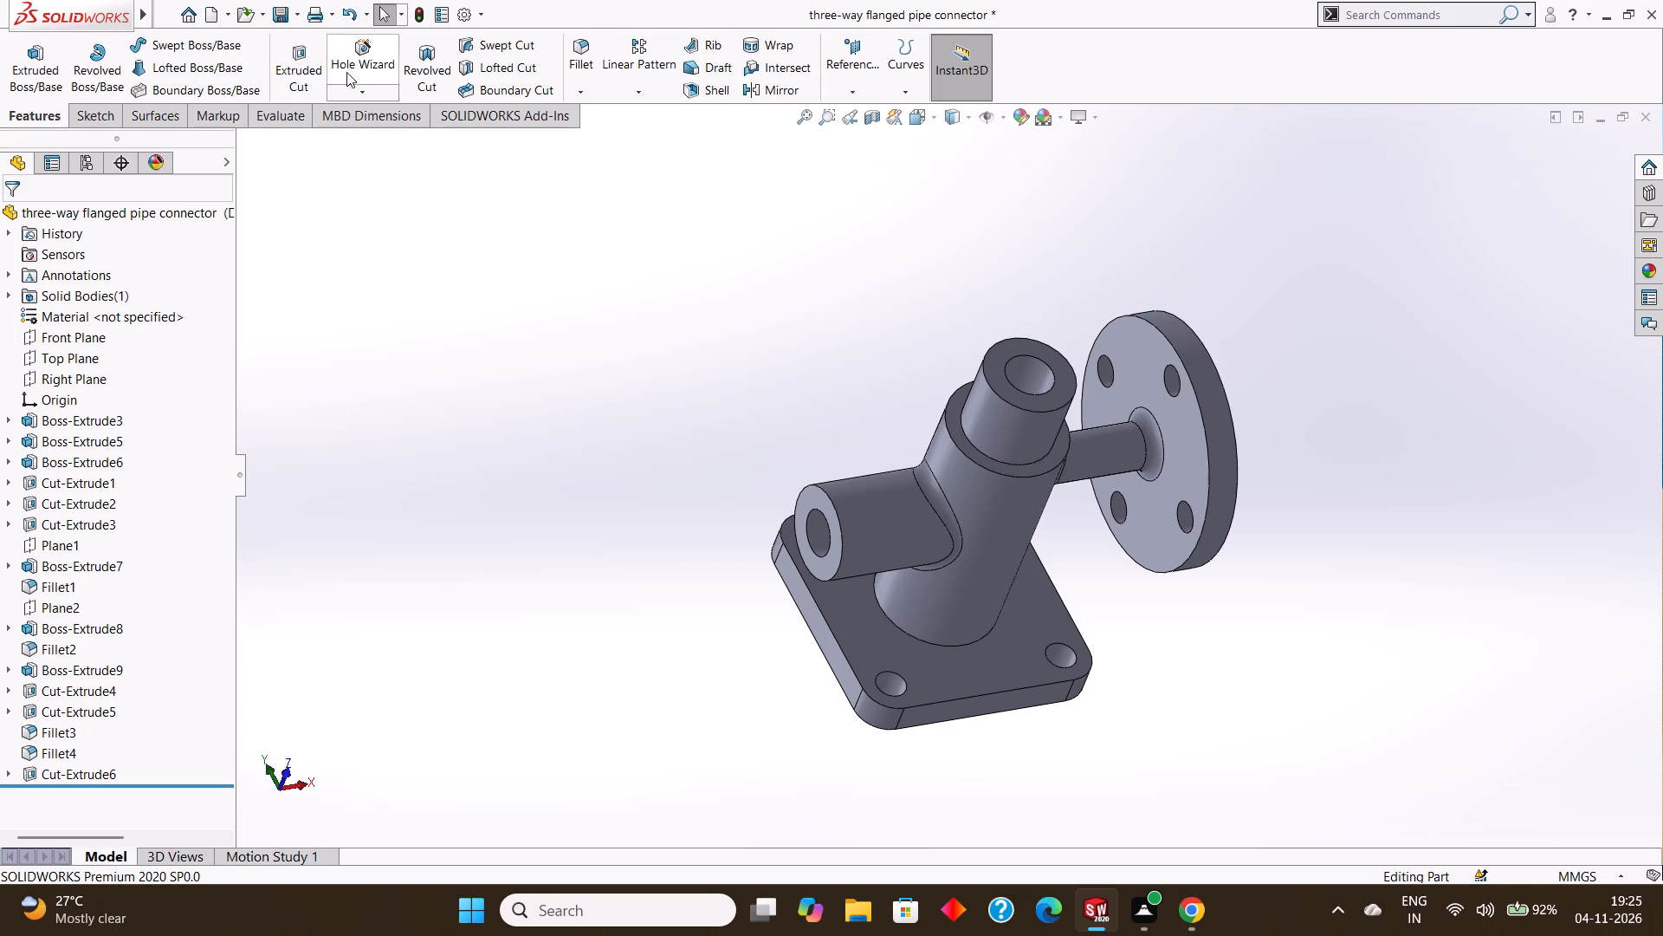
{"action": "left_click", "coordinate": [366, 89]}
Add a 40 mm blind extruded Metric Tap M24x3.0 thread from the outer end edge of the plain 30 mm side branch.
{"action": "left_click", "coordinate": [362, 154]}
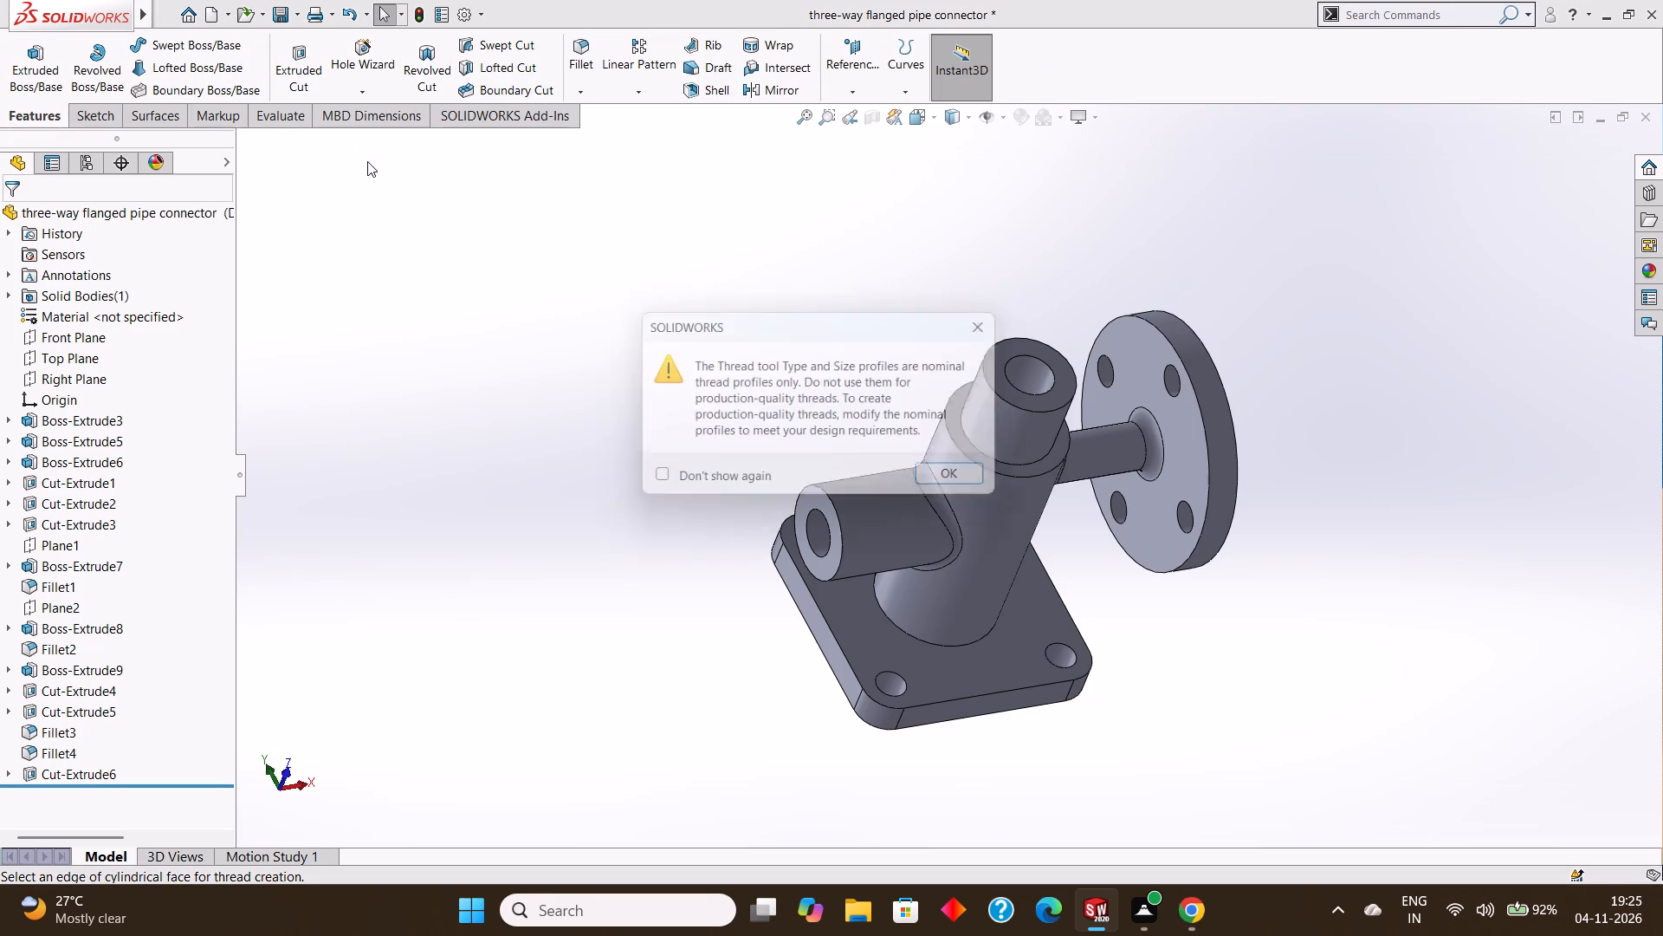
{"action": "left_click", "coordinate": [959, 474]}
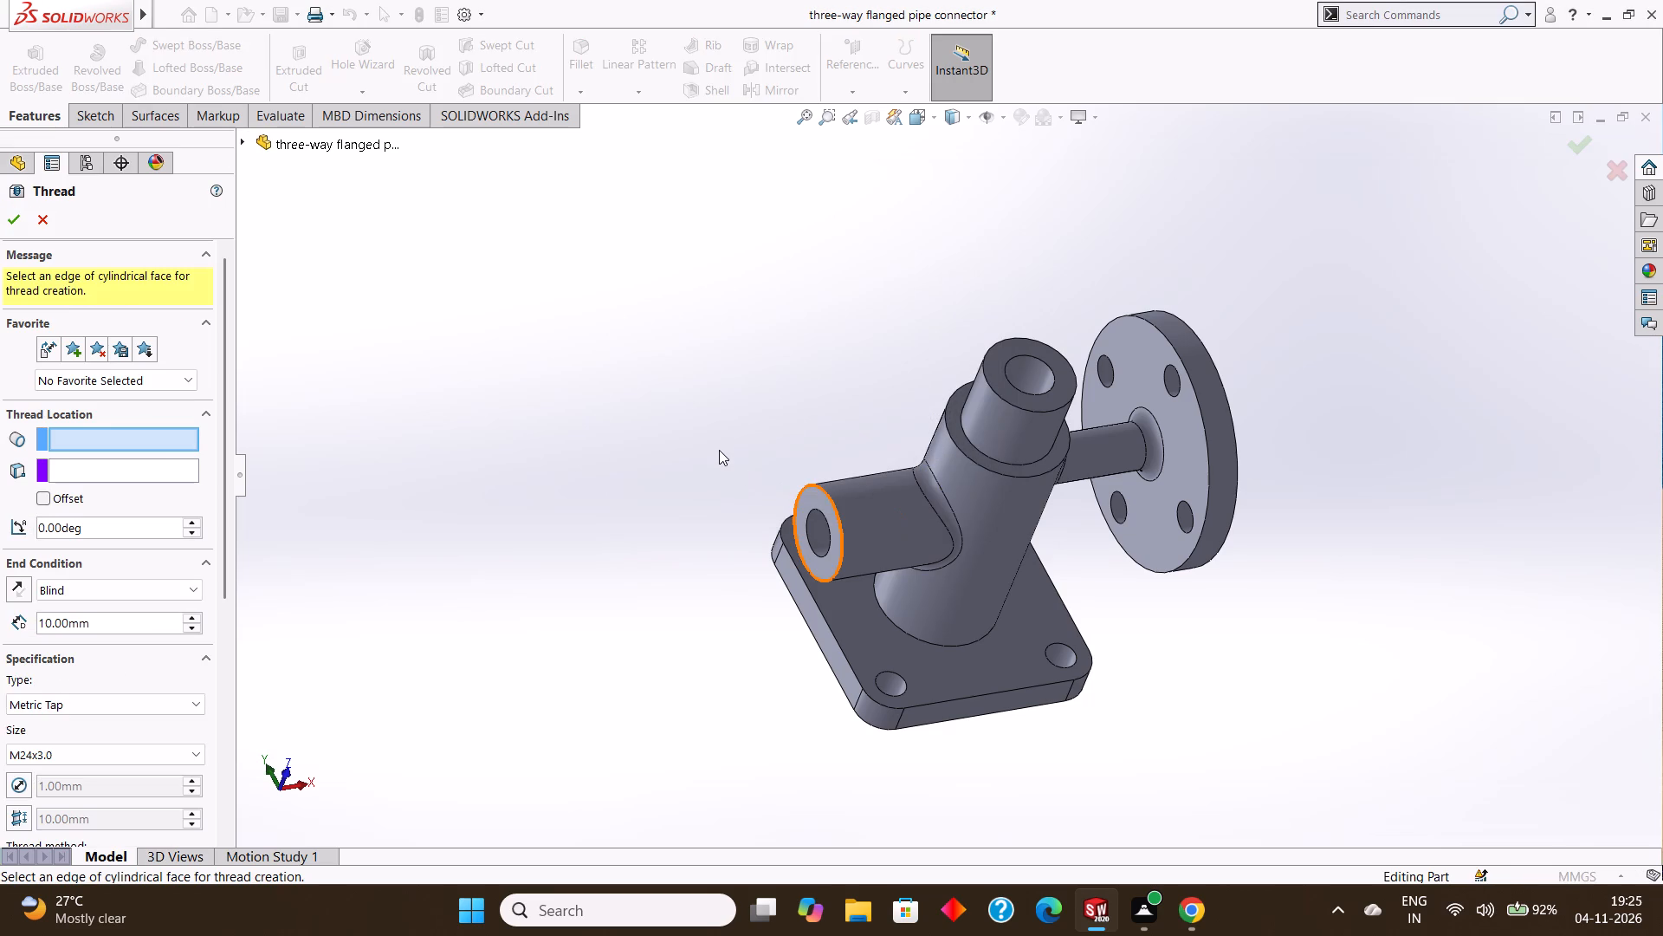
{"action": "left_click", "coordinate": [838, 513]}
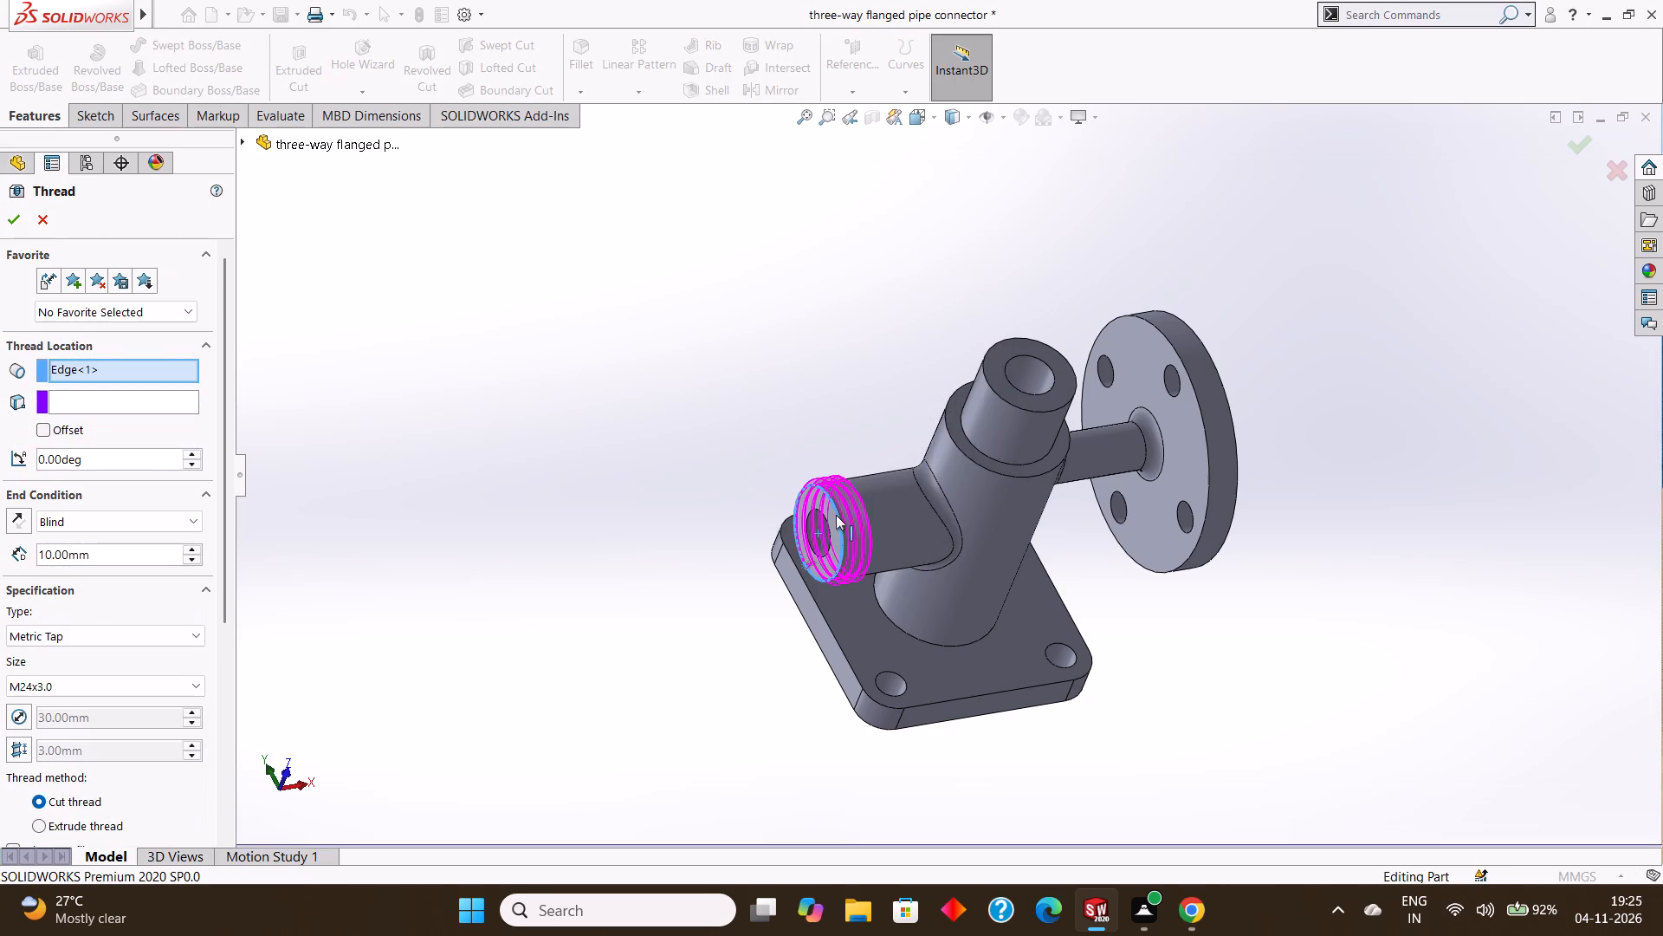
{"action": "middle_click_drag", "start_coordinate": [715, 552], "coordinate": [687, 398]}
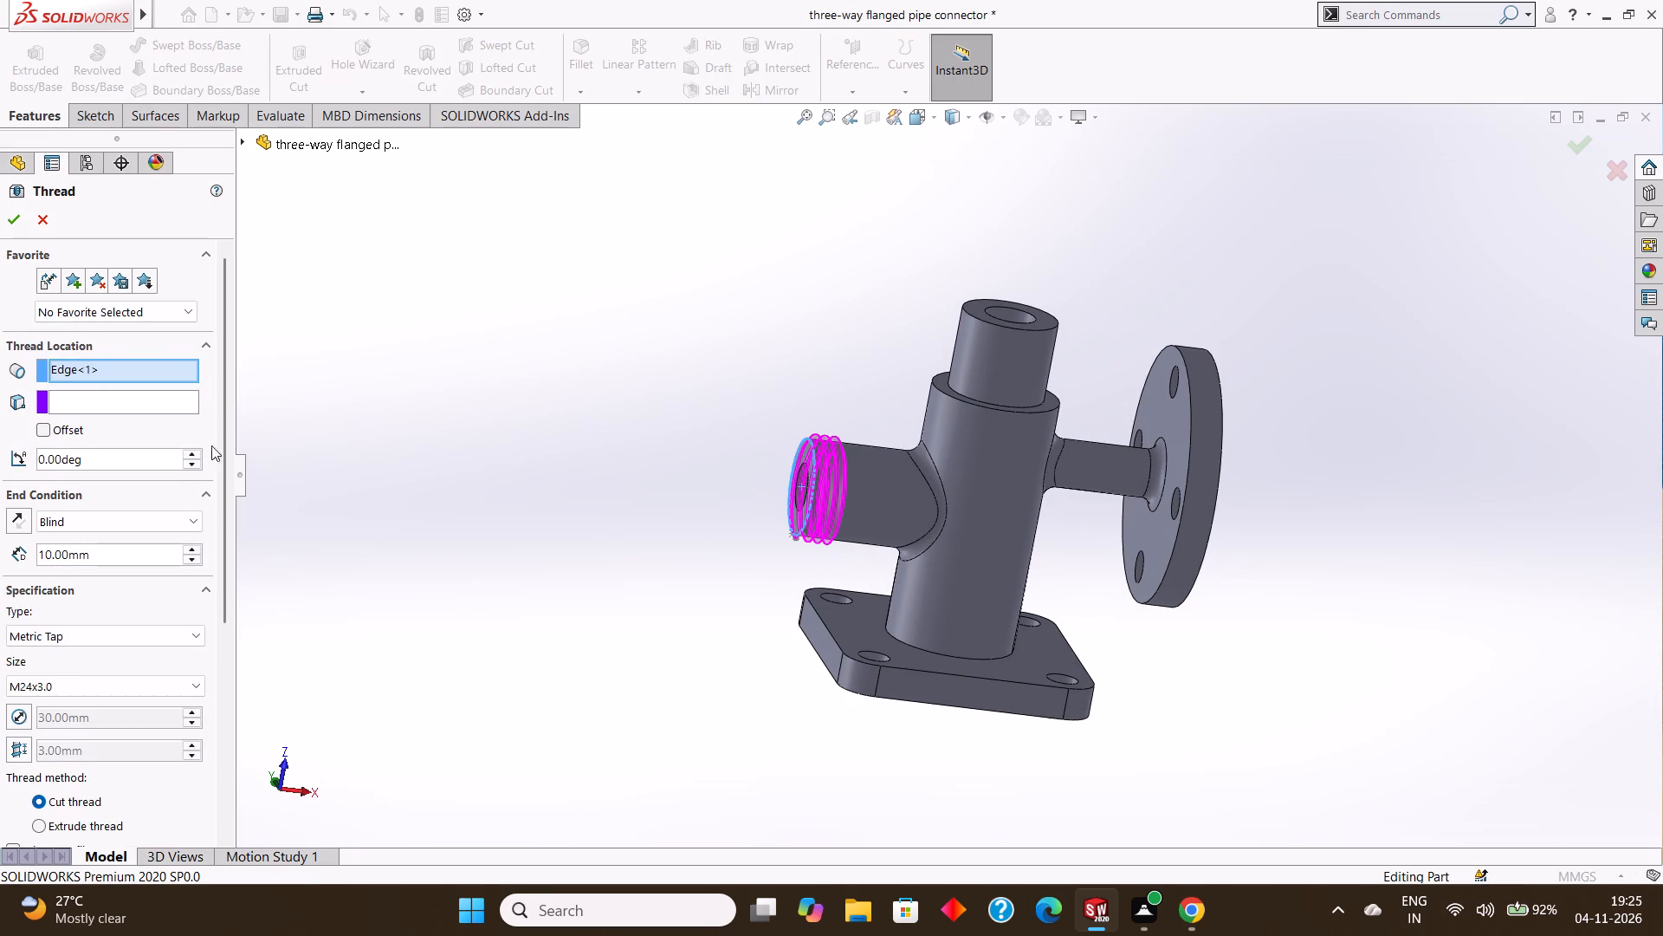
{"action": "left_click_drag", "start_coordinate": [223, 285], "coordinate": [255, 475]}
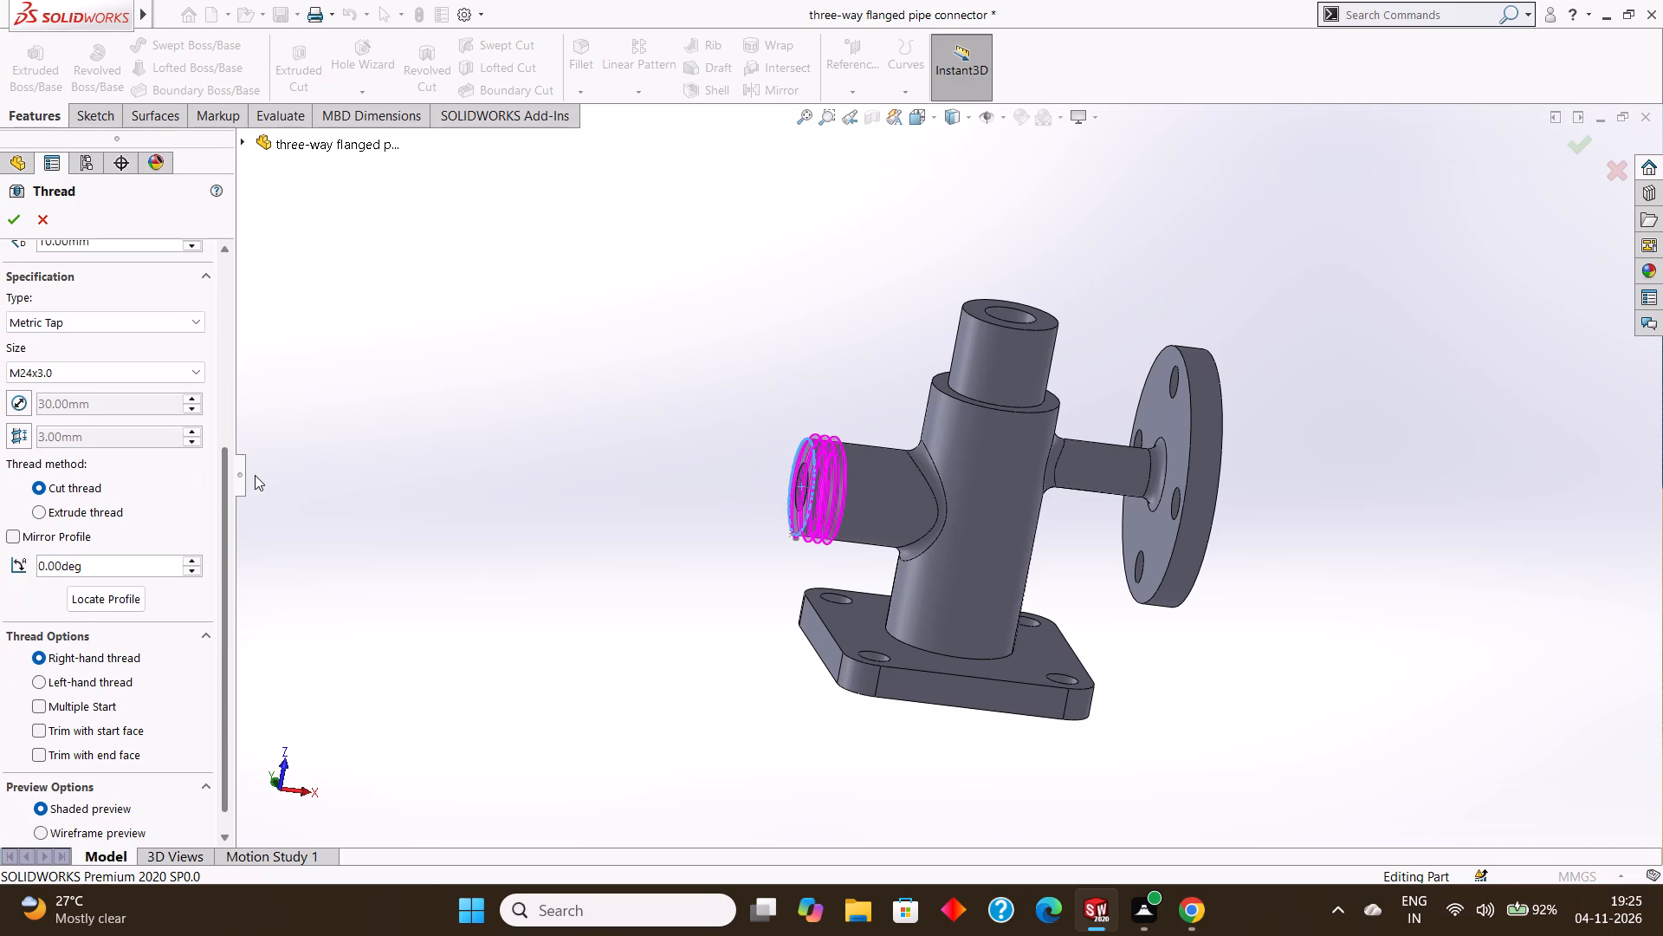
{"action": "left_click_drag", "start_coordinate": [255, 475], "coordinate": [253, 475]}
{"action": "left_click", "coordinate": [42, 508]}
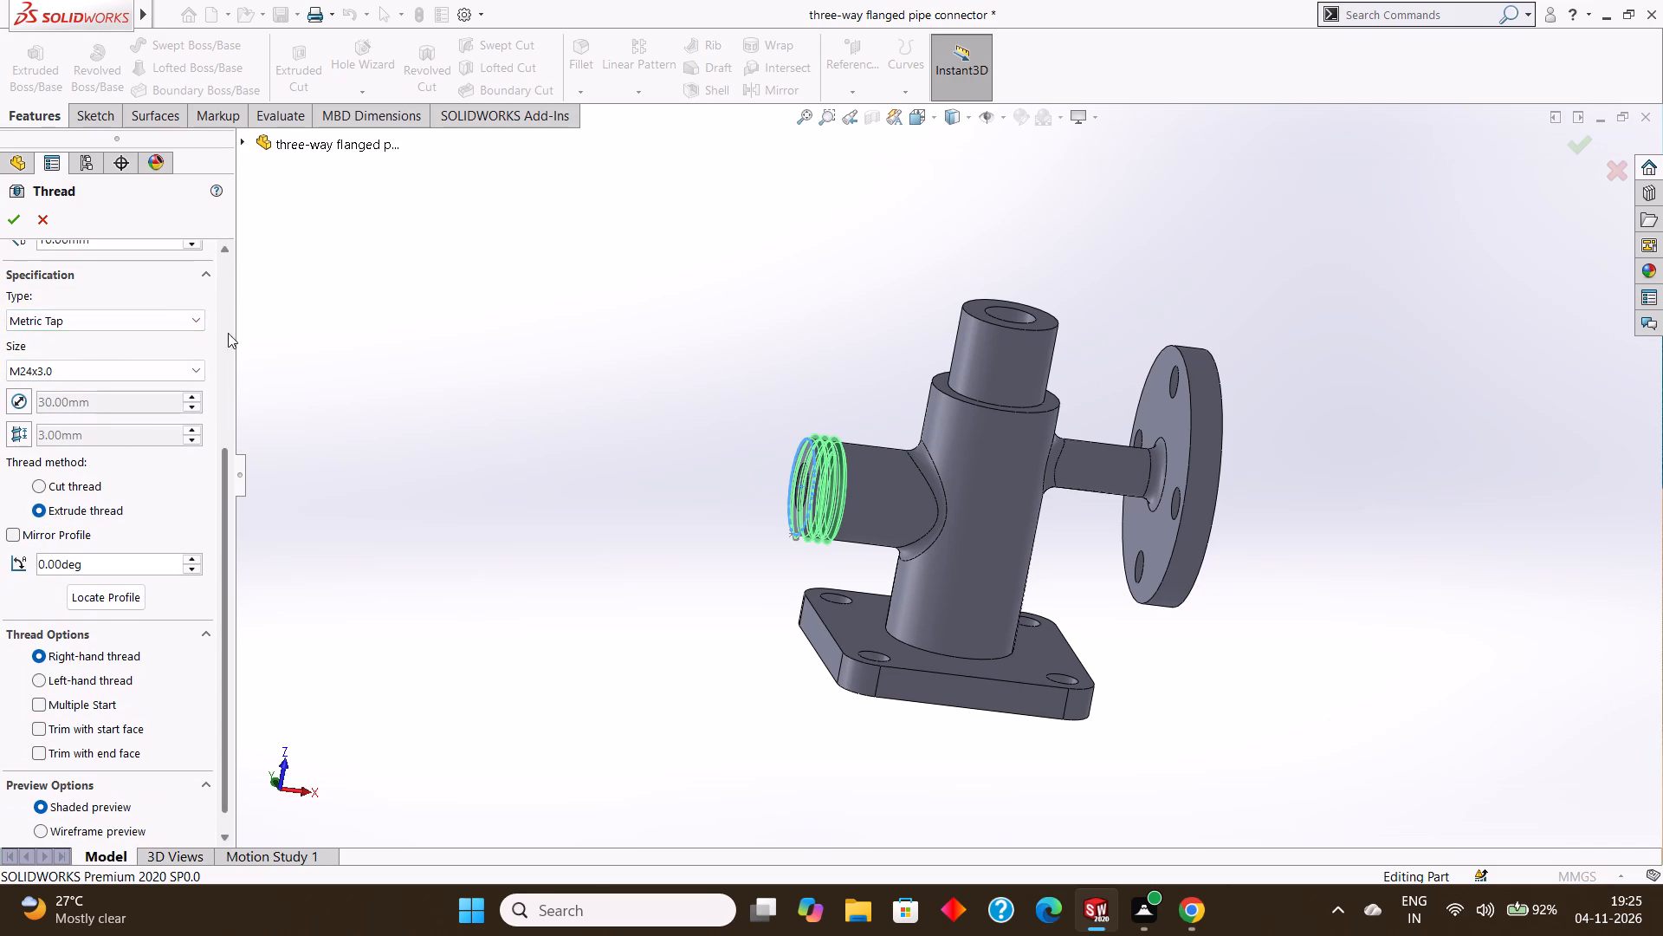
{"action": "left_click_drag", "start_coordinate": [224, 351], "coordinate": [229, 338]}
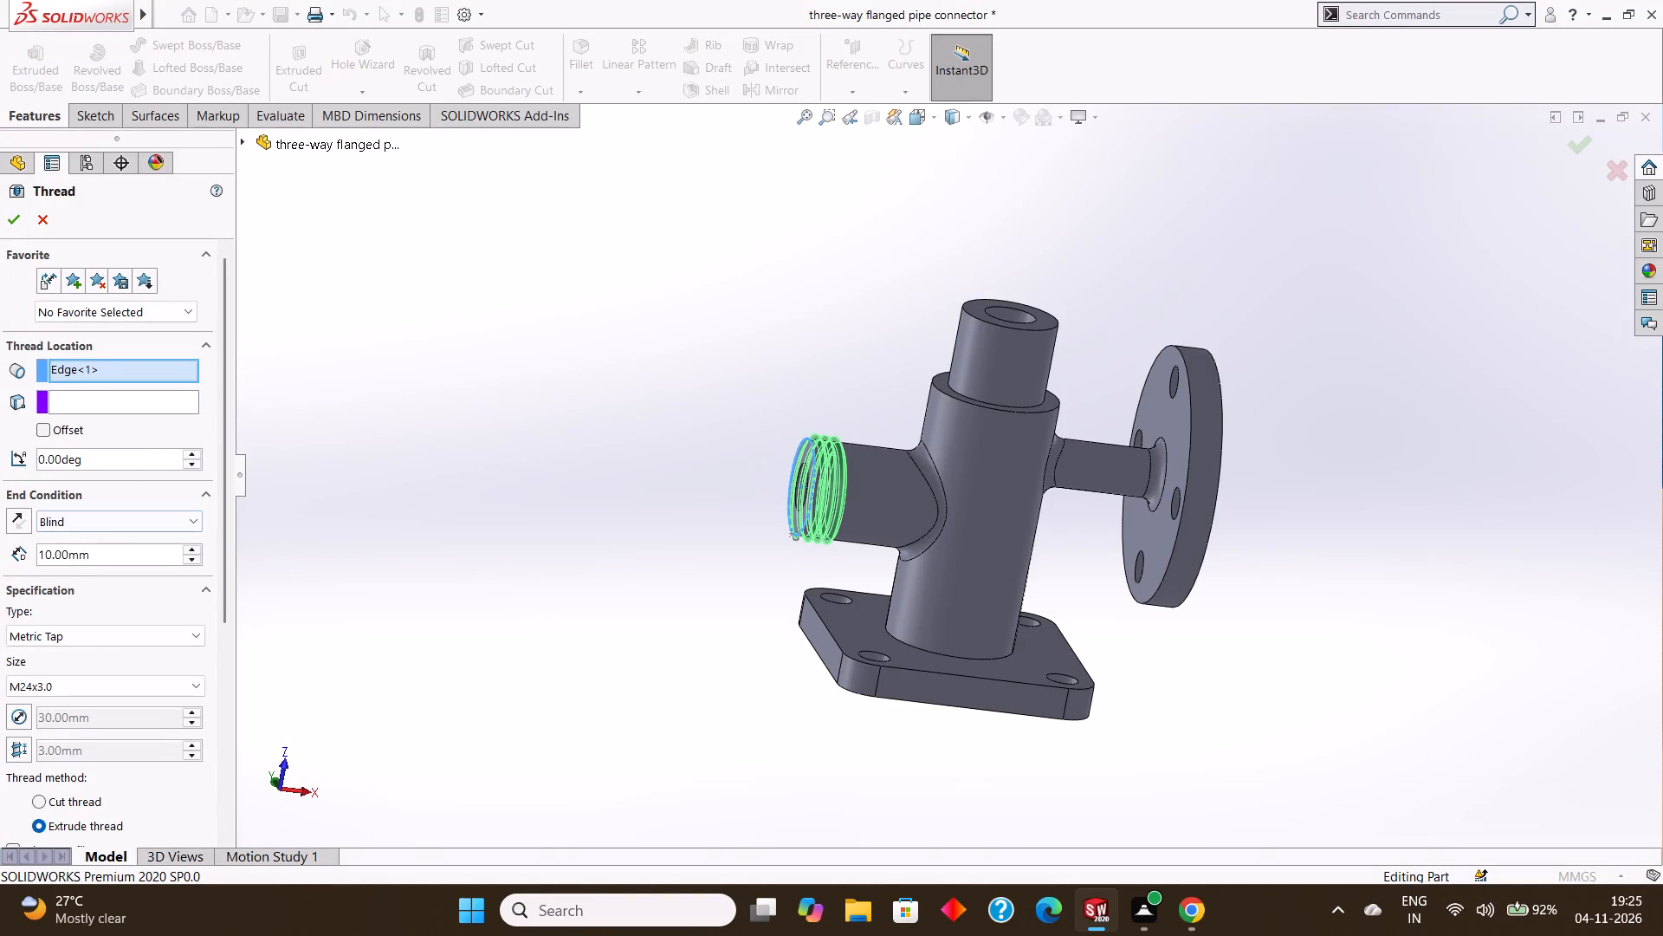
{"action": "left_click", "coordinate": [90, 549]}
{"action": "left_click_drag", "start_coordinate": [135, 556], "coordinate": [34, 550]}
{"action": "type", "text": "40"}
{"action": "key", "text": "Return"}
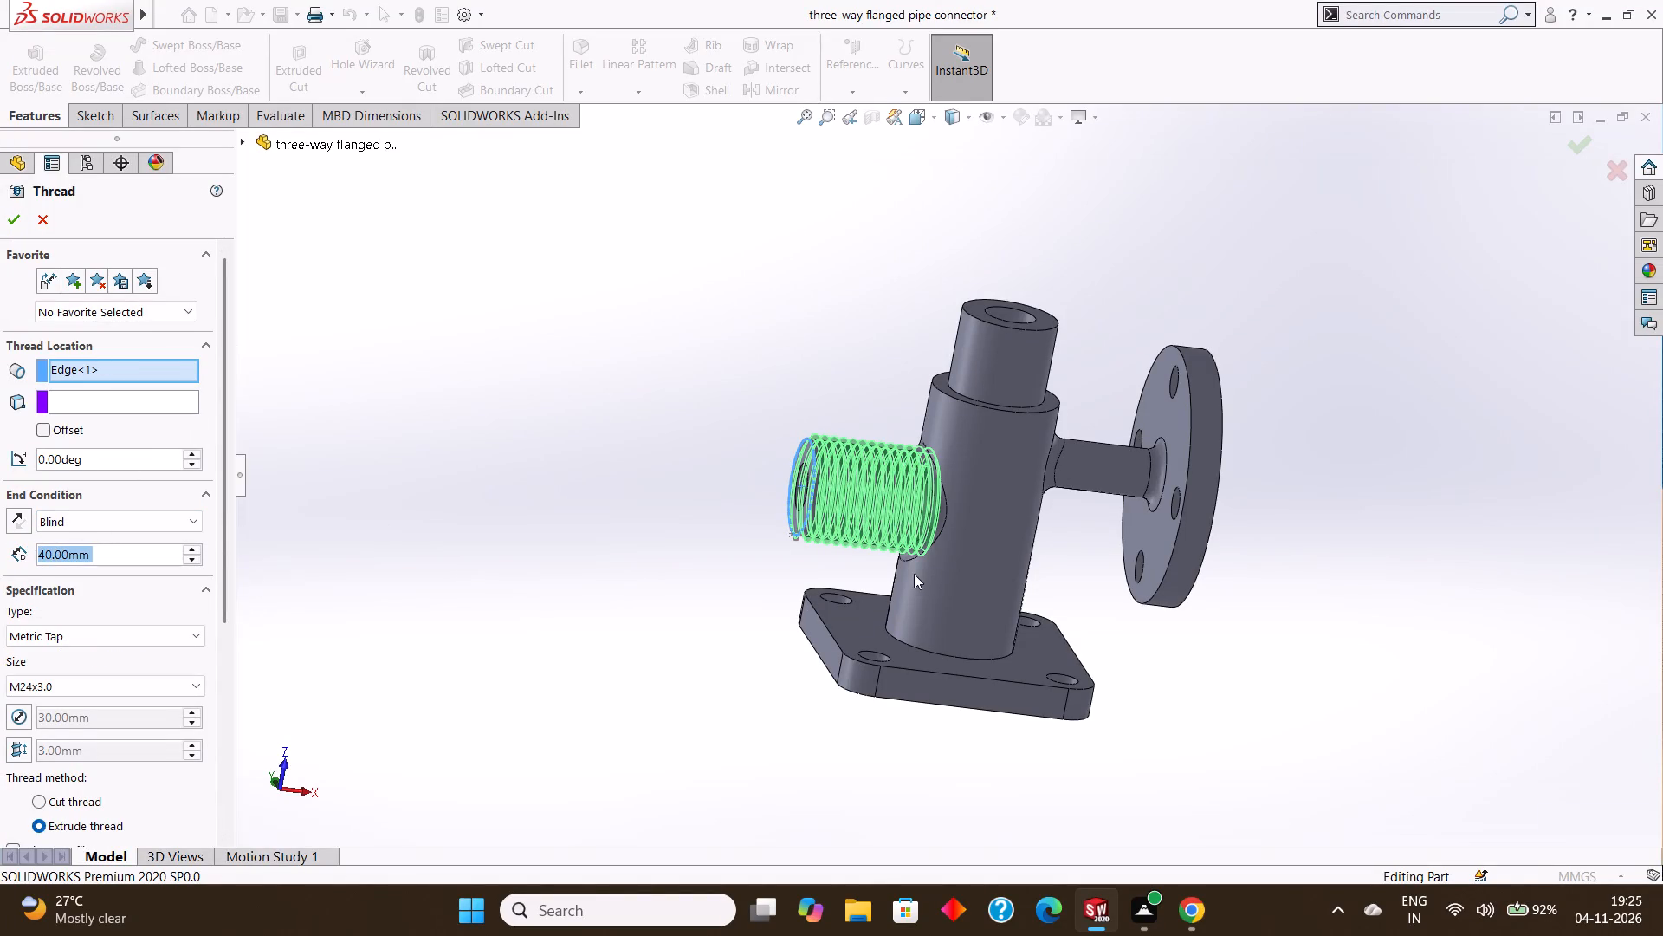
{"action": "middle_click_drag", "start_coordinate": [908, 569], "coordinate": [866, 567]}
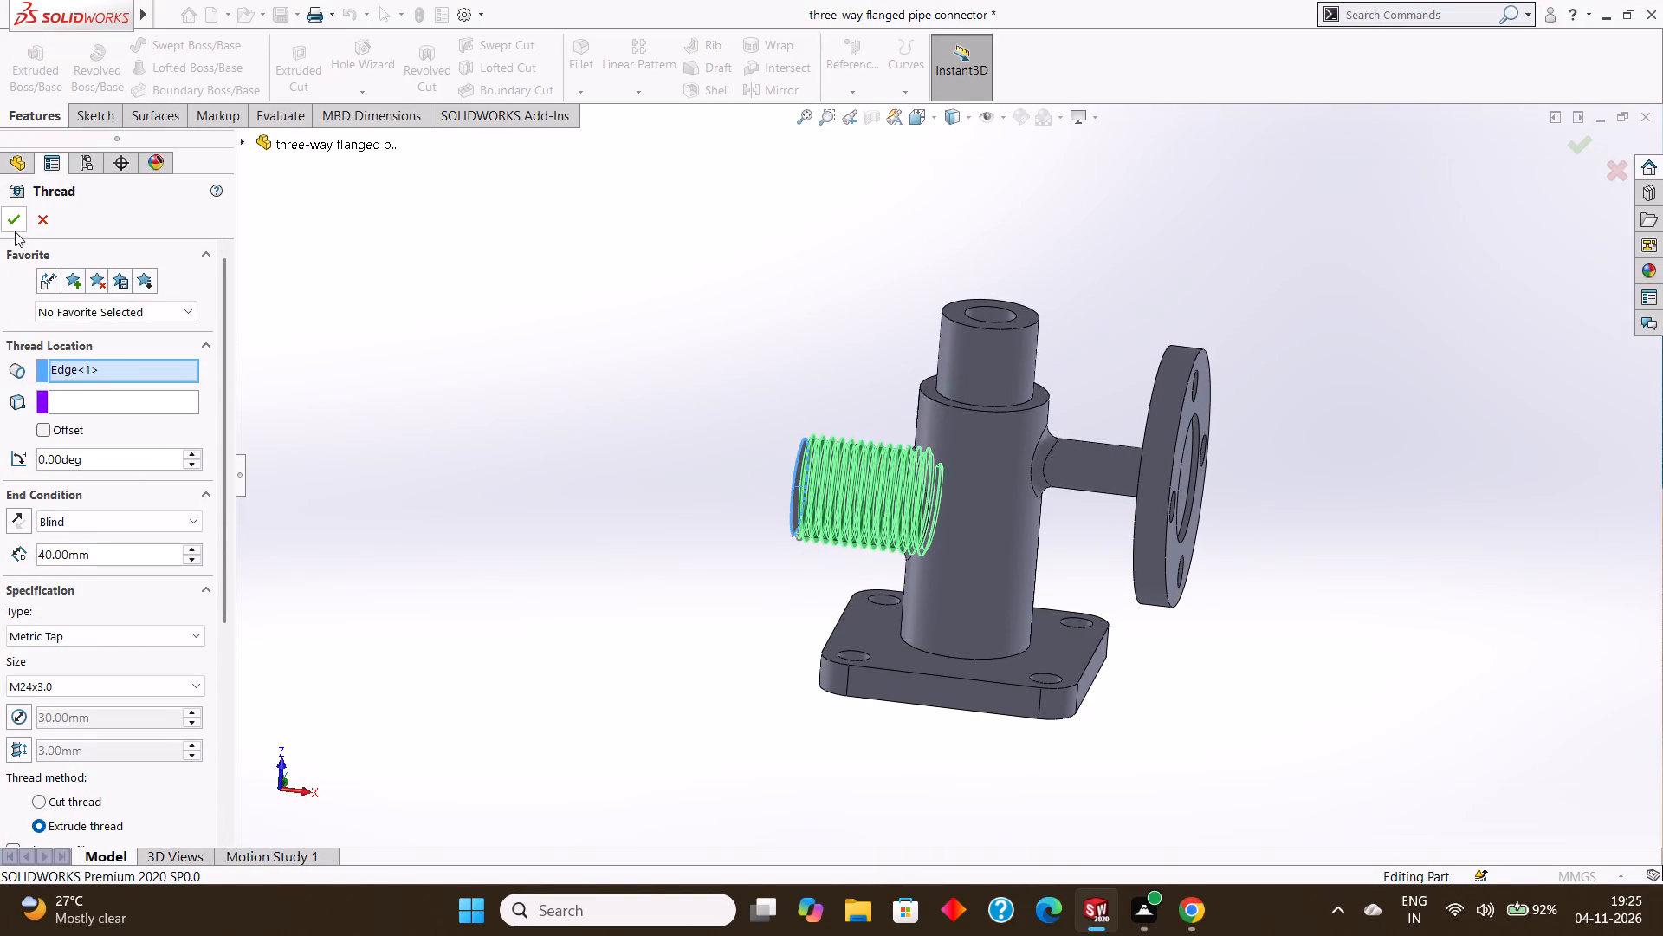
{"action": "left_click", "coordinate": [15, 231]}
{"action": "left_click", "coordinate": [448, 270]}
Examine the threaded side branch from several angles, checking the thread's run from the pipe end to the main body.
{"action": "middle_click_drag", "start_coordinate": [468, 267], "coordinate": [517, 328]}
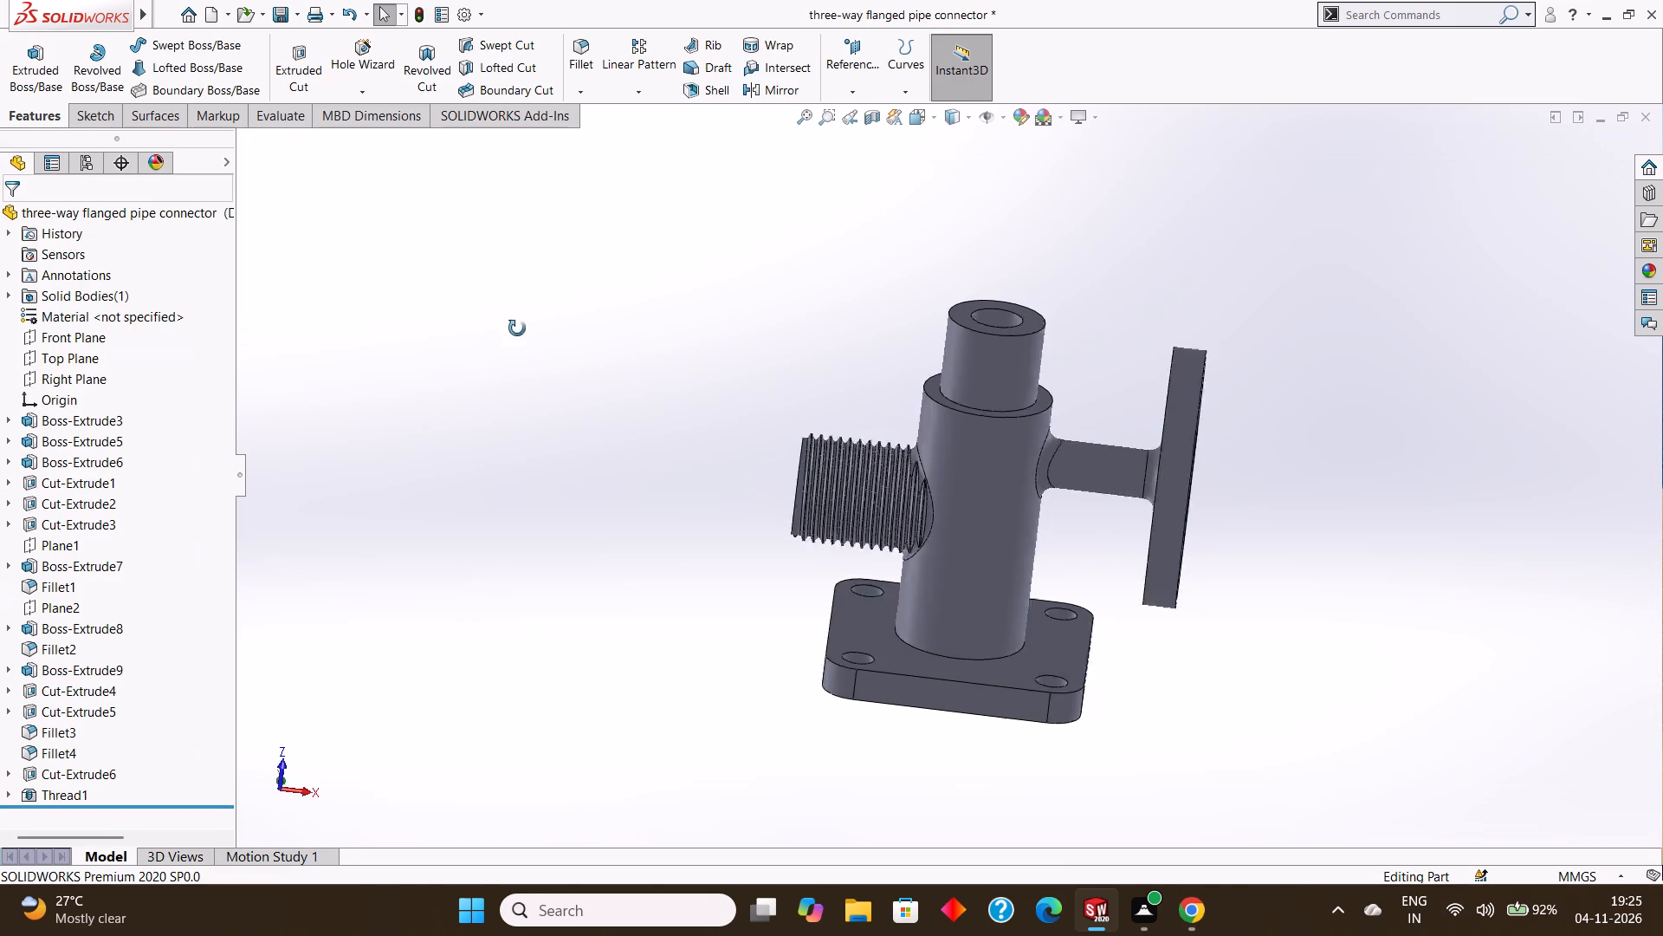
{"action": "middle_click_drag", "start_coordinate": [517, 328], "coordinate": [543, 416]}
{"action": "middle_click_drag", "start_coordinate": [552, 426], "coordinate": [510, 439]}
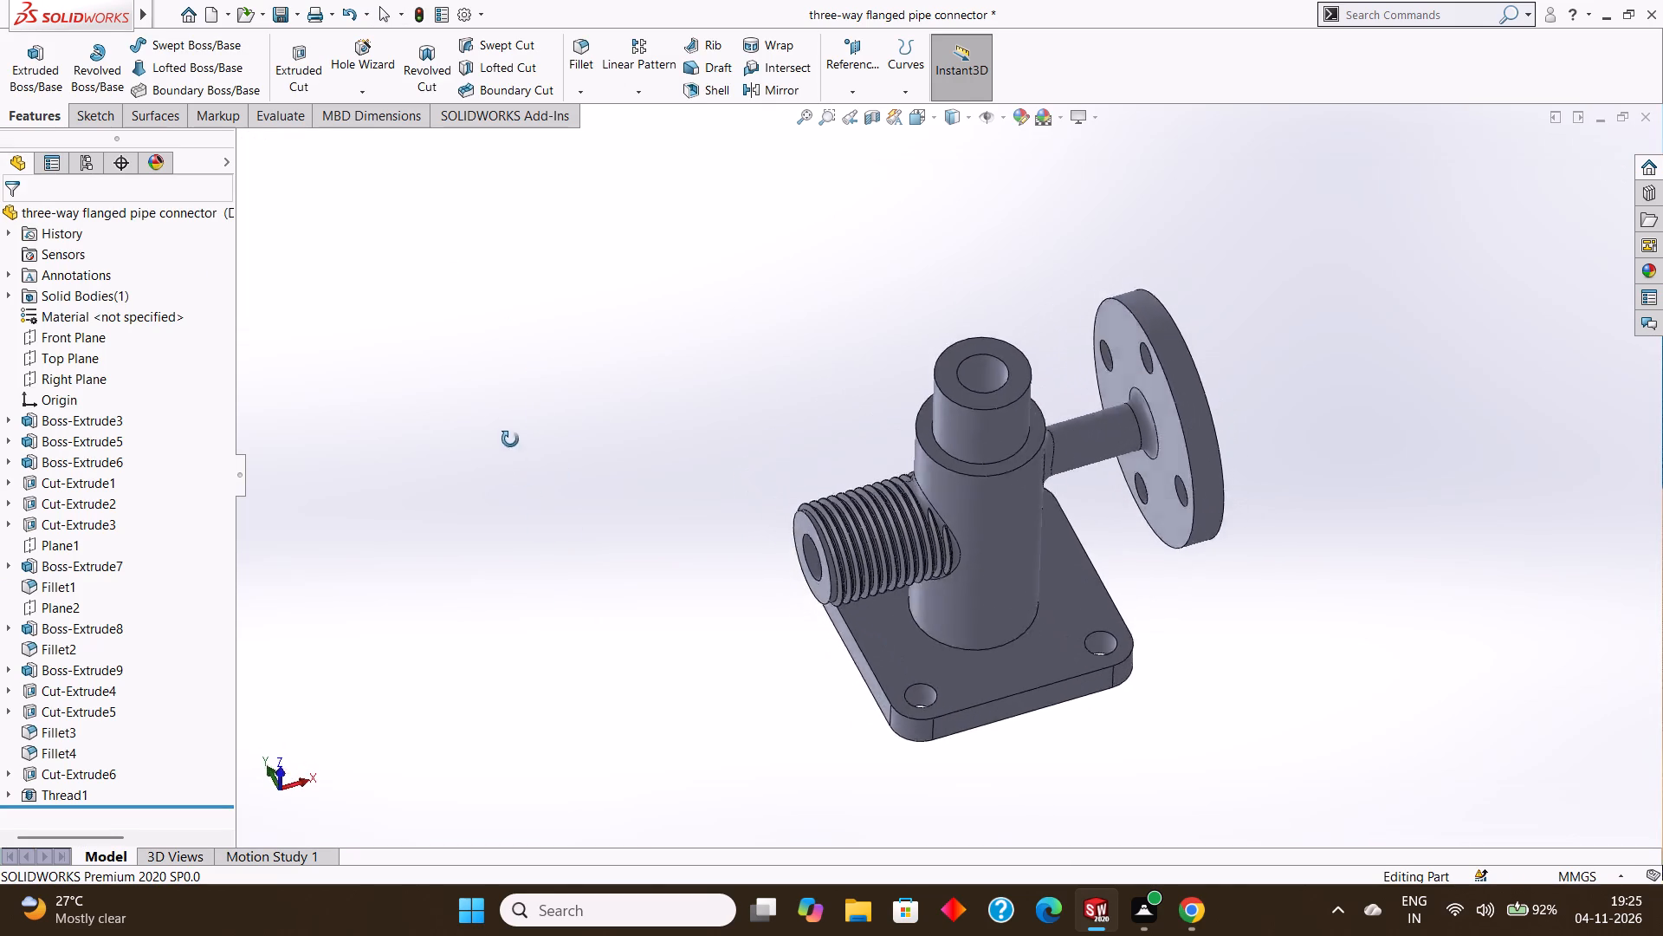
{"action": "middle_click_drag", "start_coordinate": [510, 439], "coordinate": [495, 332]}
{"action": "middle_click_drag", "start_coordinate": [645, 487], "coordinate": [605, 376]}
{"action": "middle_click_drag", "start_coordinate": [625, 402], "coordinate": [645, 386]}
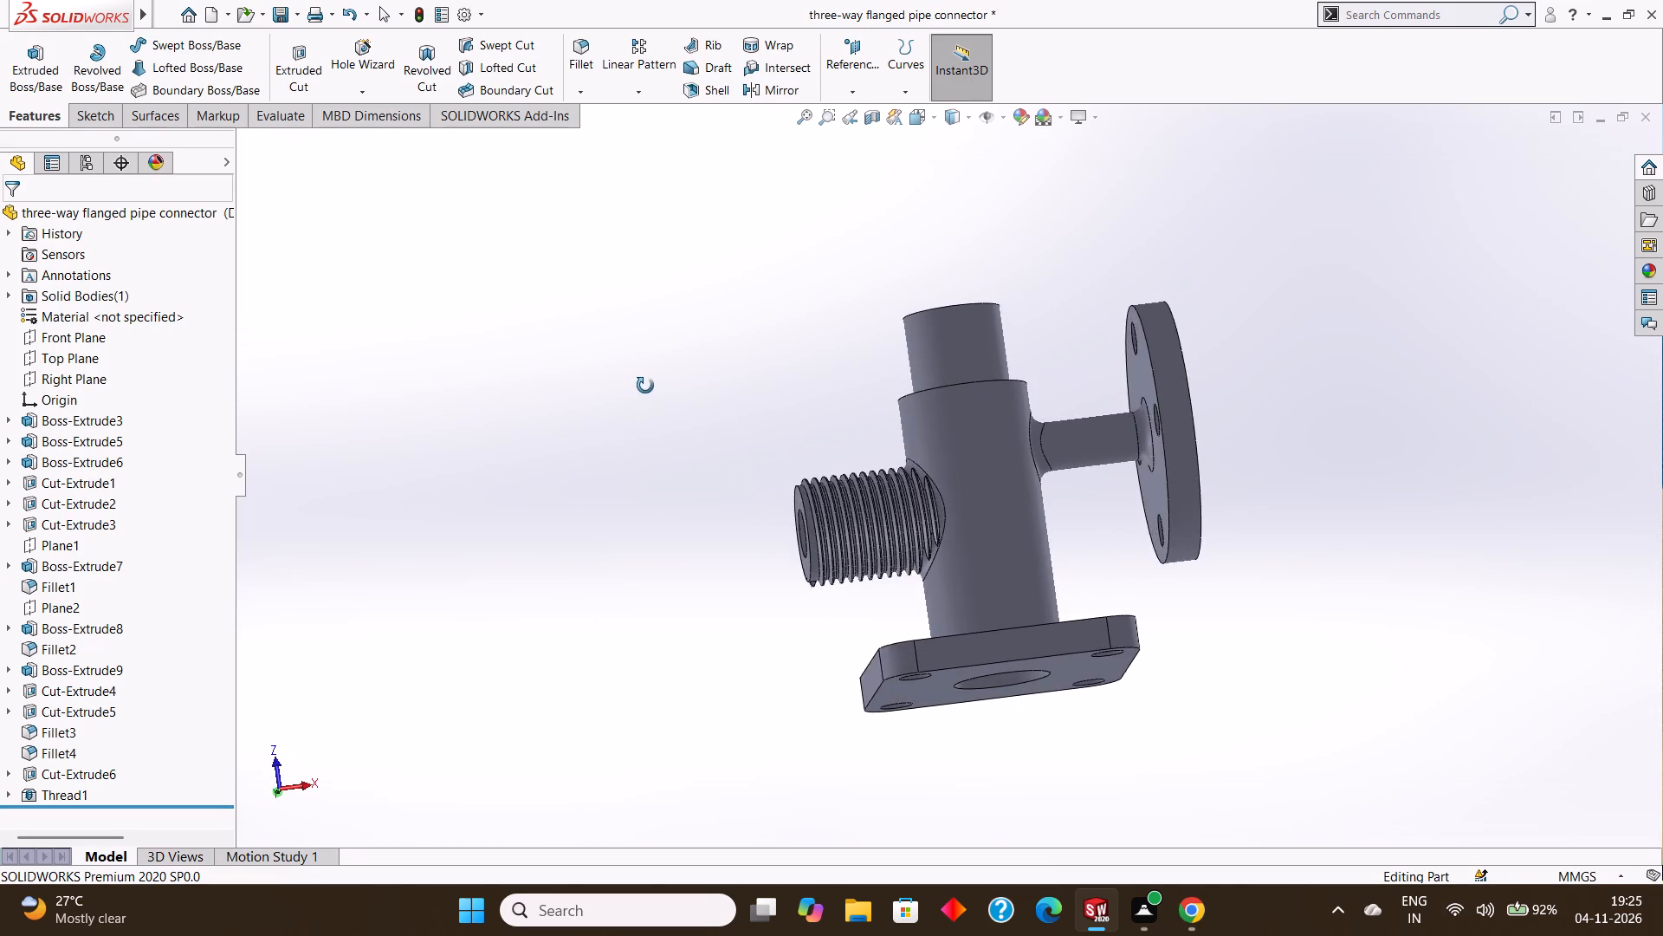
{"action": "middle_click_drag", "start_coordinate": [645, 386], "coordinate": [665, 376]}
{"action": "middle_click_drag", "start_coordinate": [665, 376], "coordinate": [679, 400]}
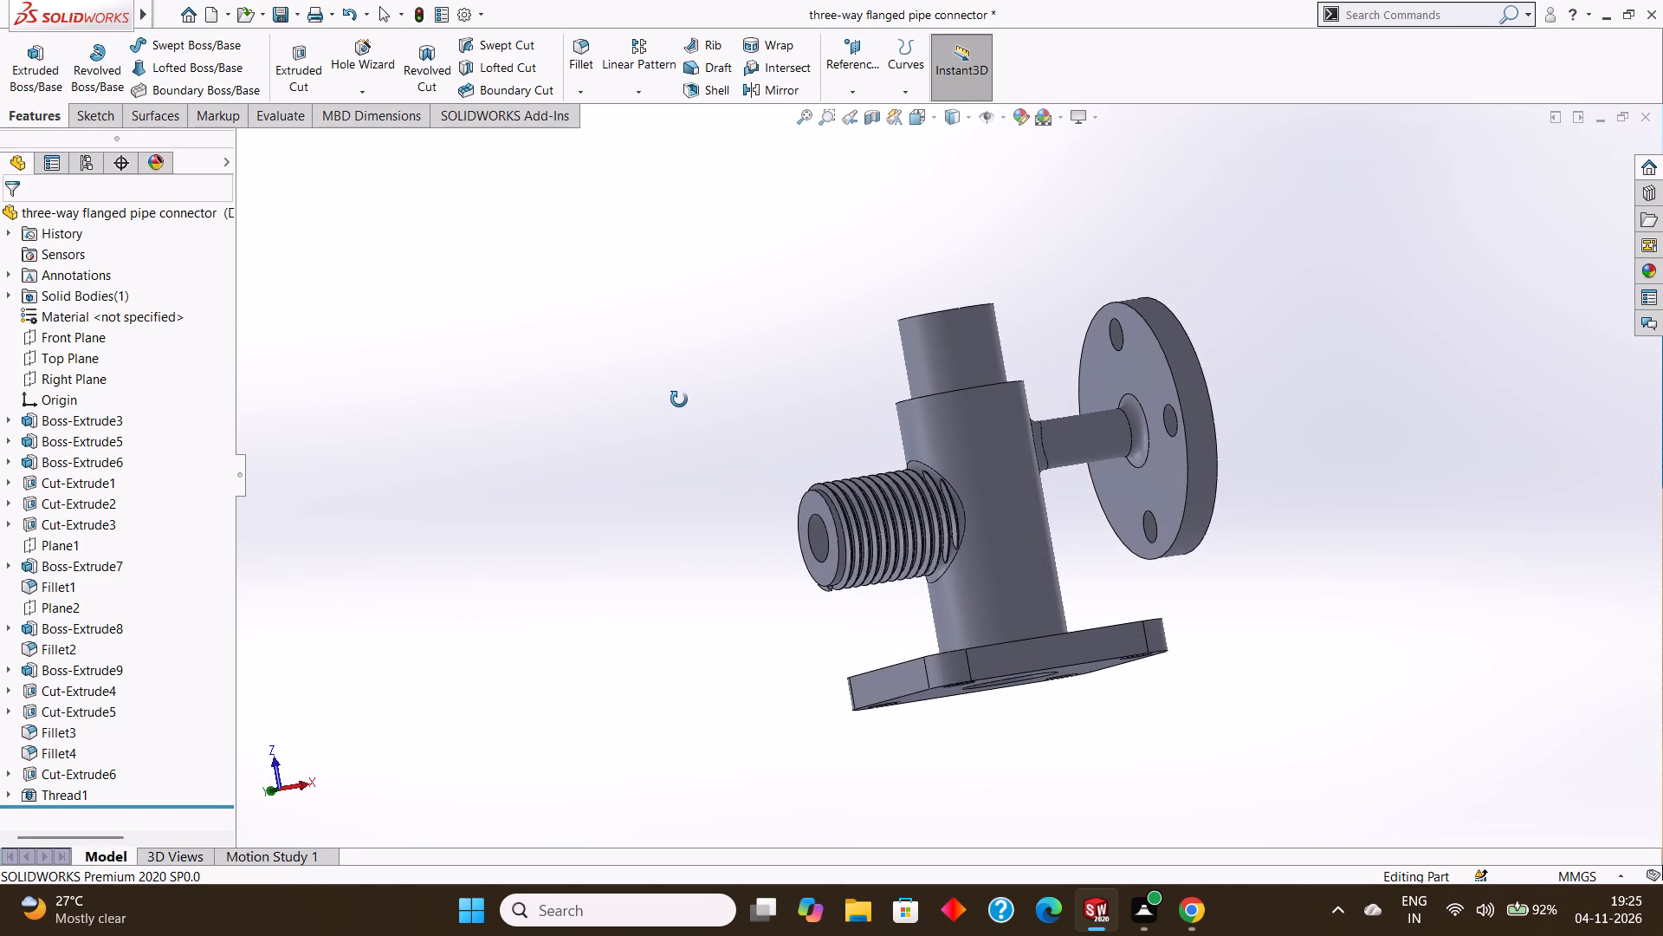
{"action": "middle_click_drag", "start_coordinate": [679, 400], "coordinate": [645, 414]}
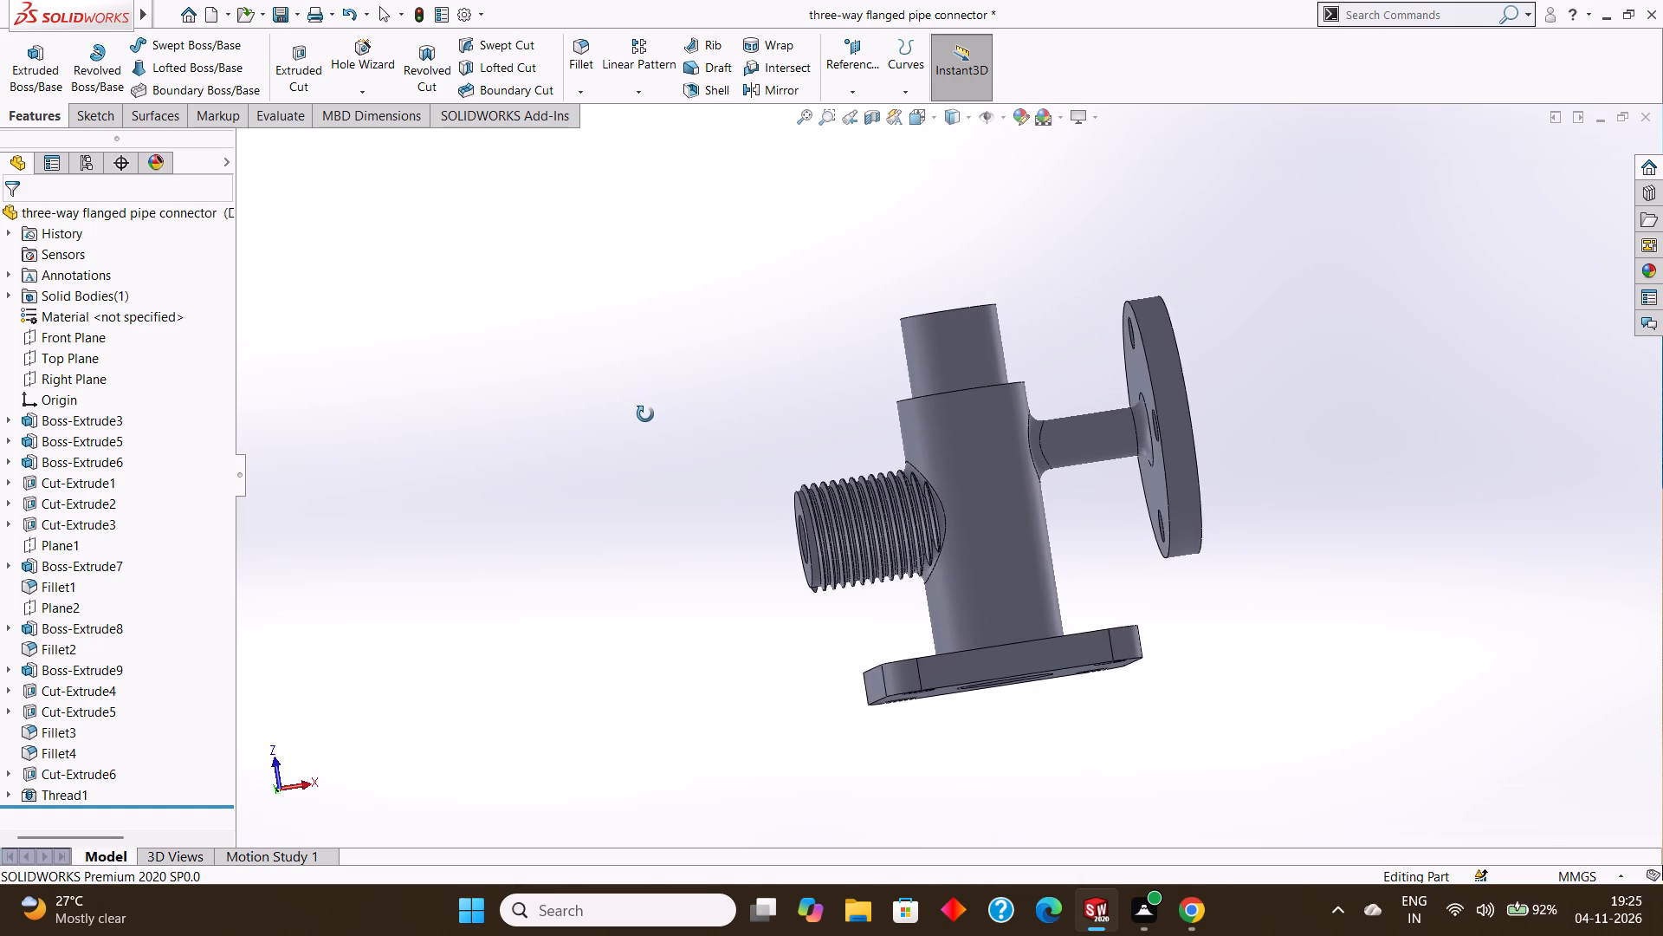
{"action": "middle_click_drag", "start_coordinate": [645, 414], "coordinate": [645, 415]}
{"action": "middle_click_drag", "start_coordinate": [645, 429], "coordinate": [645, 474]}
{"action": "middle_click_drag", "start_coordinate": [645, 460], "coordinate": [637, 484]}
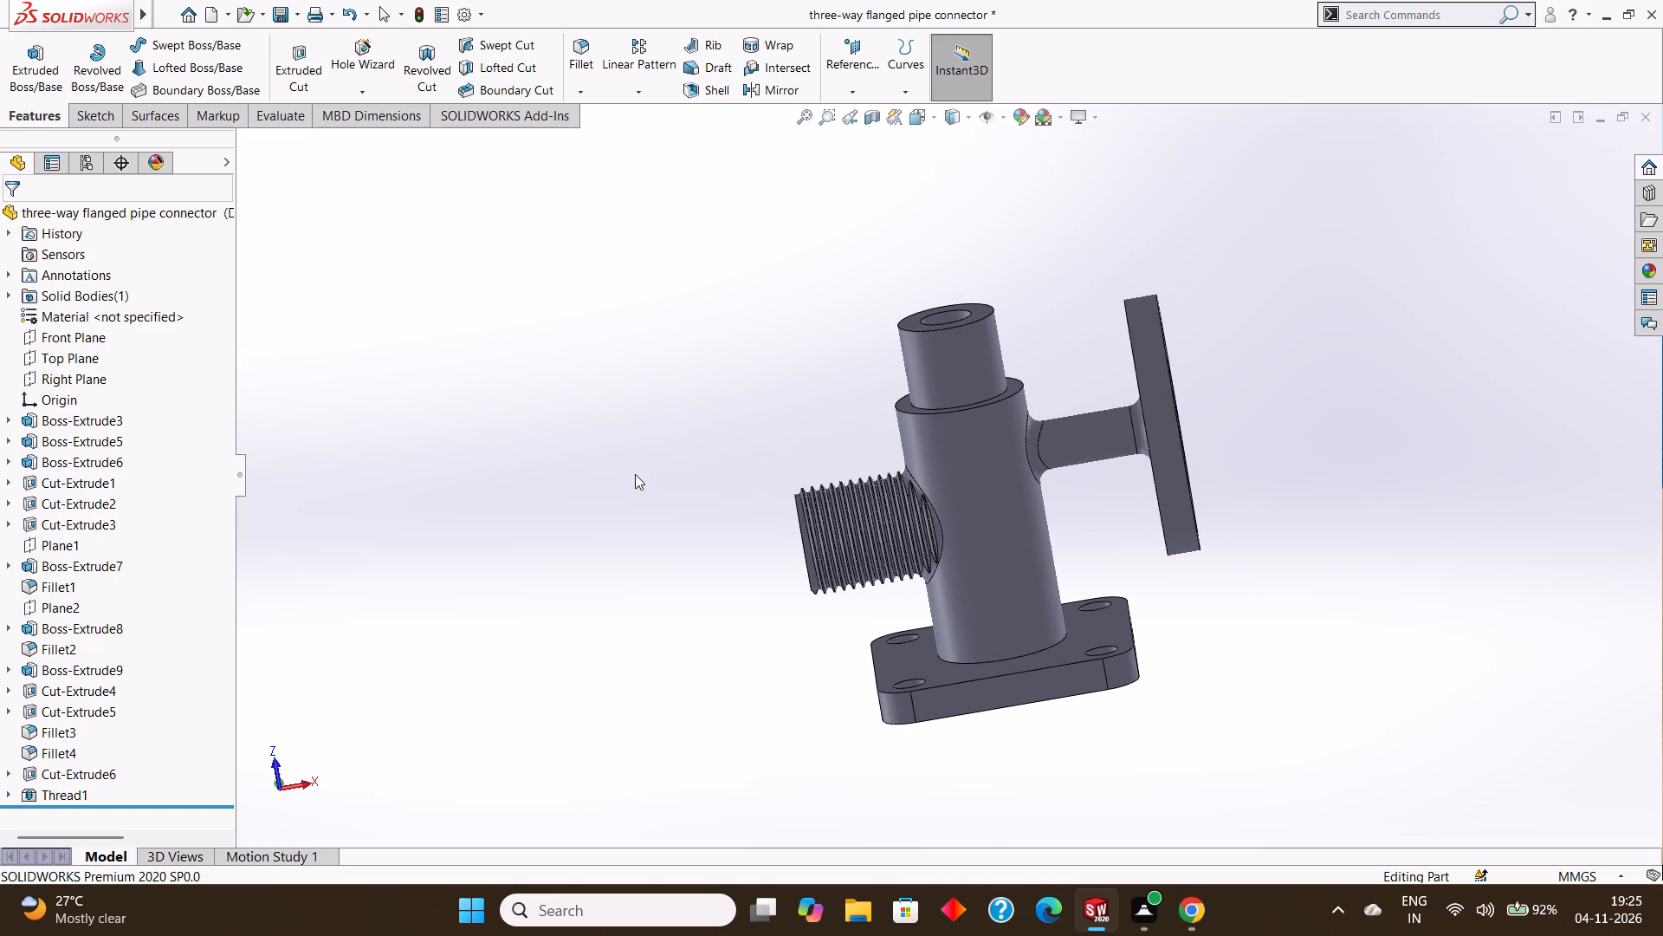
{"action": "middle_click", "coordinate": [628, 473]}
{"action": "middle_click_drag", "start_coordinate": [625, 452], "coordinate": [626, 473]}
{"action": "middle_click_drag", "start_coordinate": [623, 462], "coordinate": [618, 457]}
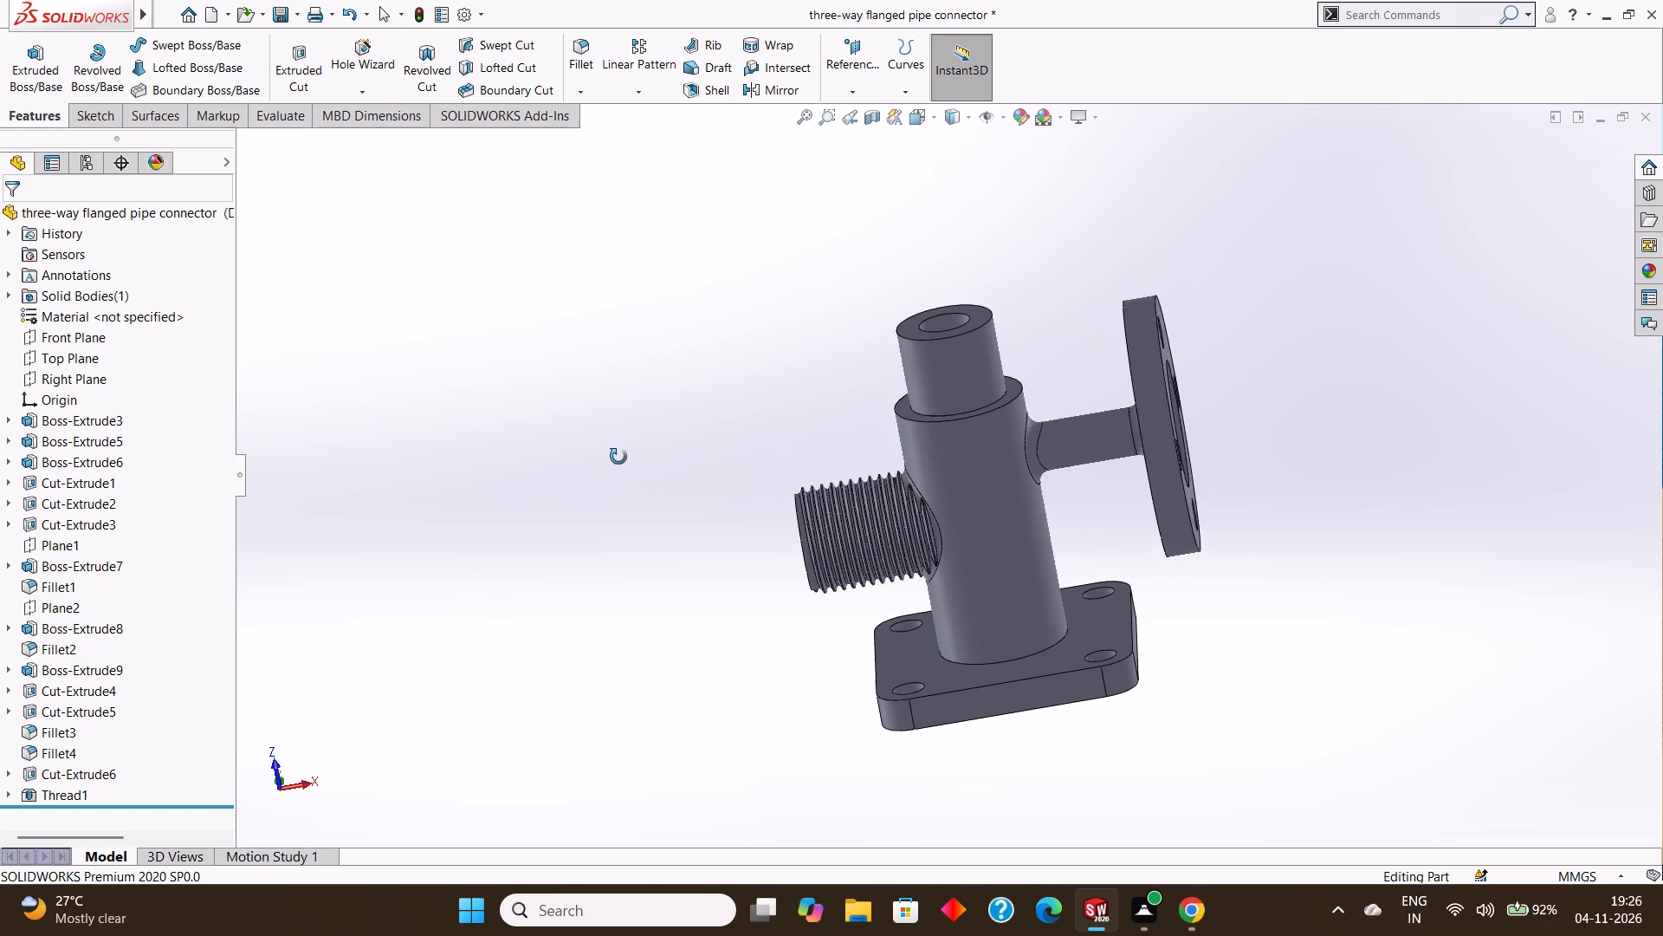
{"action": "middle_click_drag", "start_coordinate": [618, 457], "coordinate": [614, 442]}
{"action": "middle_click", "coordinate": [613, 438]}
{"action": "middle_click", "coordinate": [610, 434]}
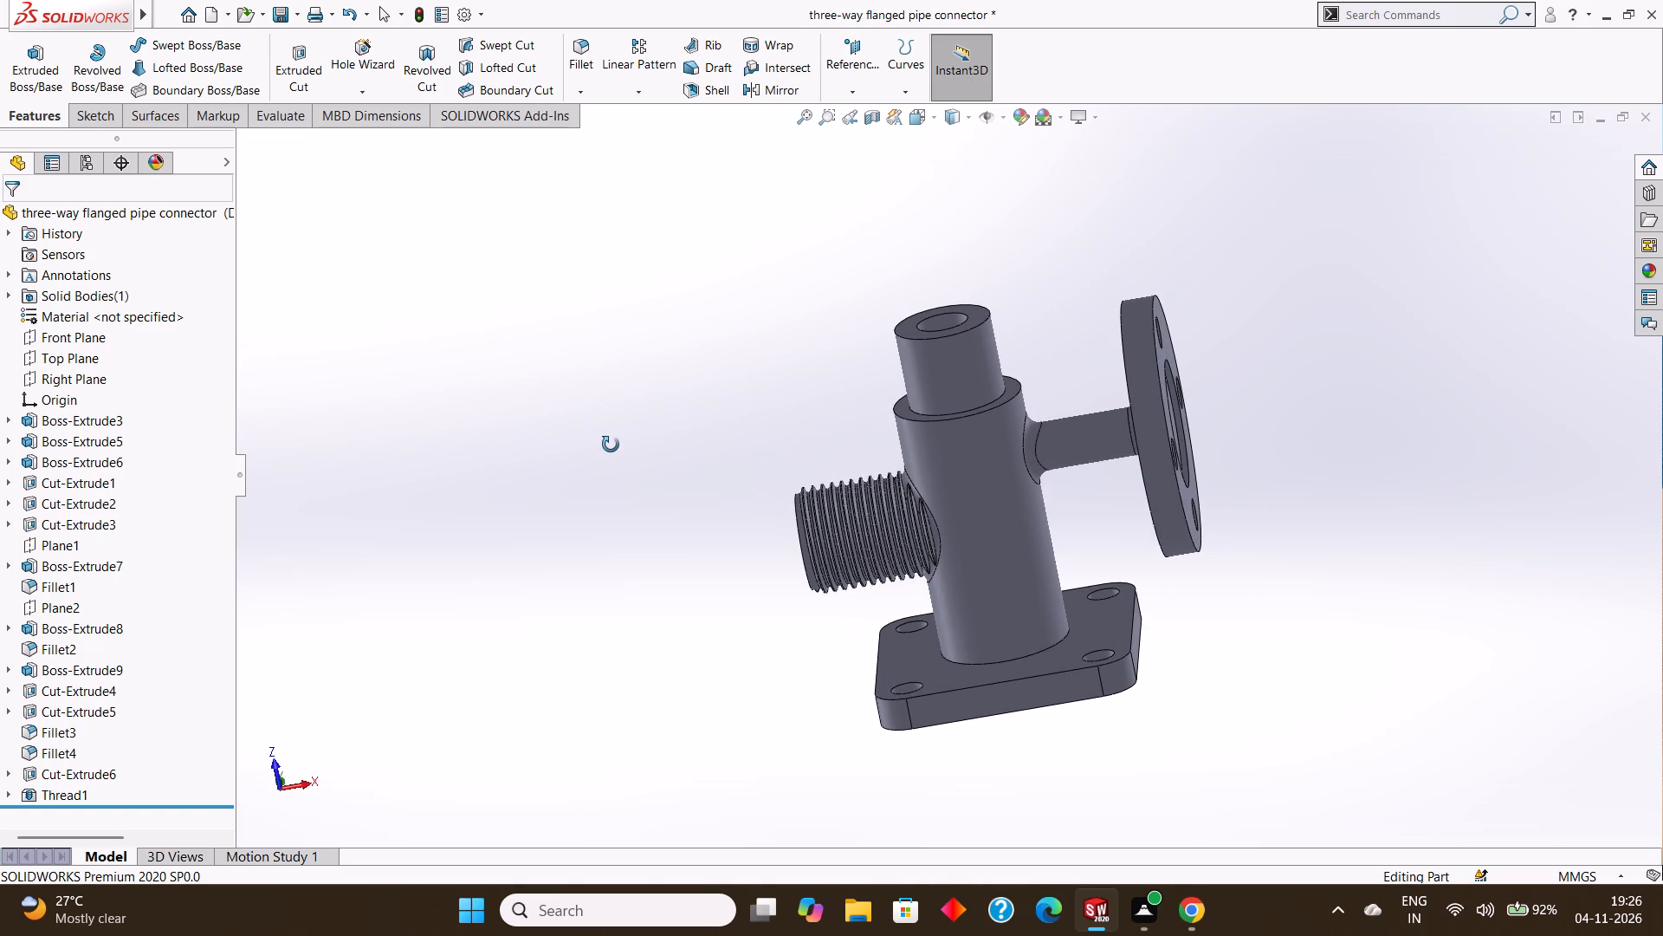
{"action": "middle_click_drag", "start_coordinate": [605, 432], "coordinate": [605, 440]}
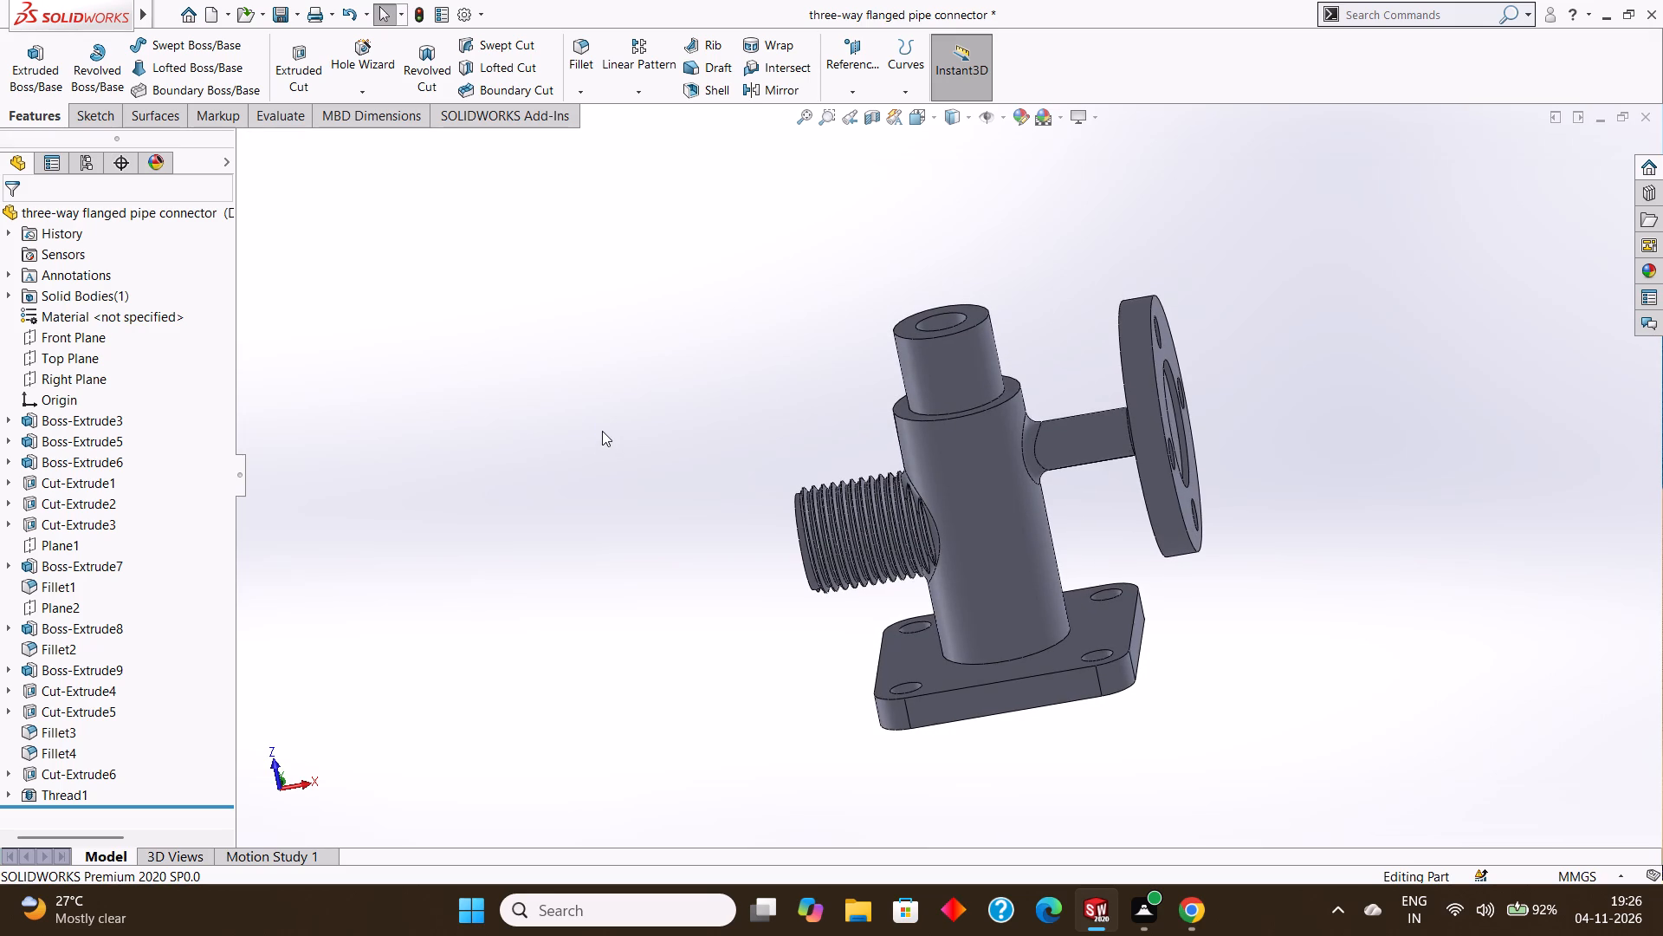
{"action": "middle_click", "coordinate": [602, 431]}
{"action": "middle_click_drag", "start_coordinate": [609, 426], "coordinate": [650, 400]}
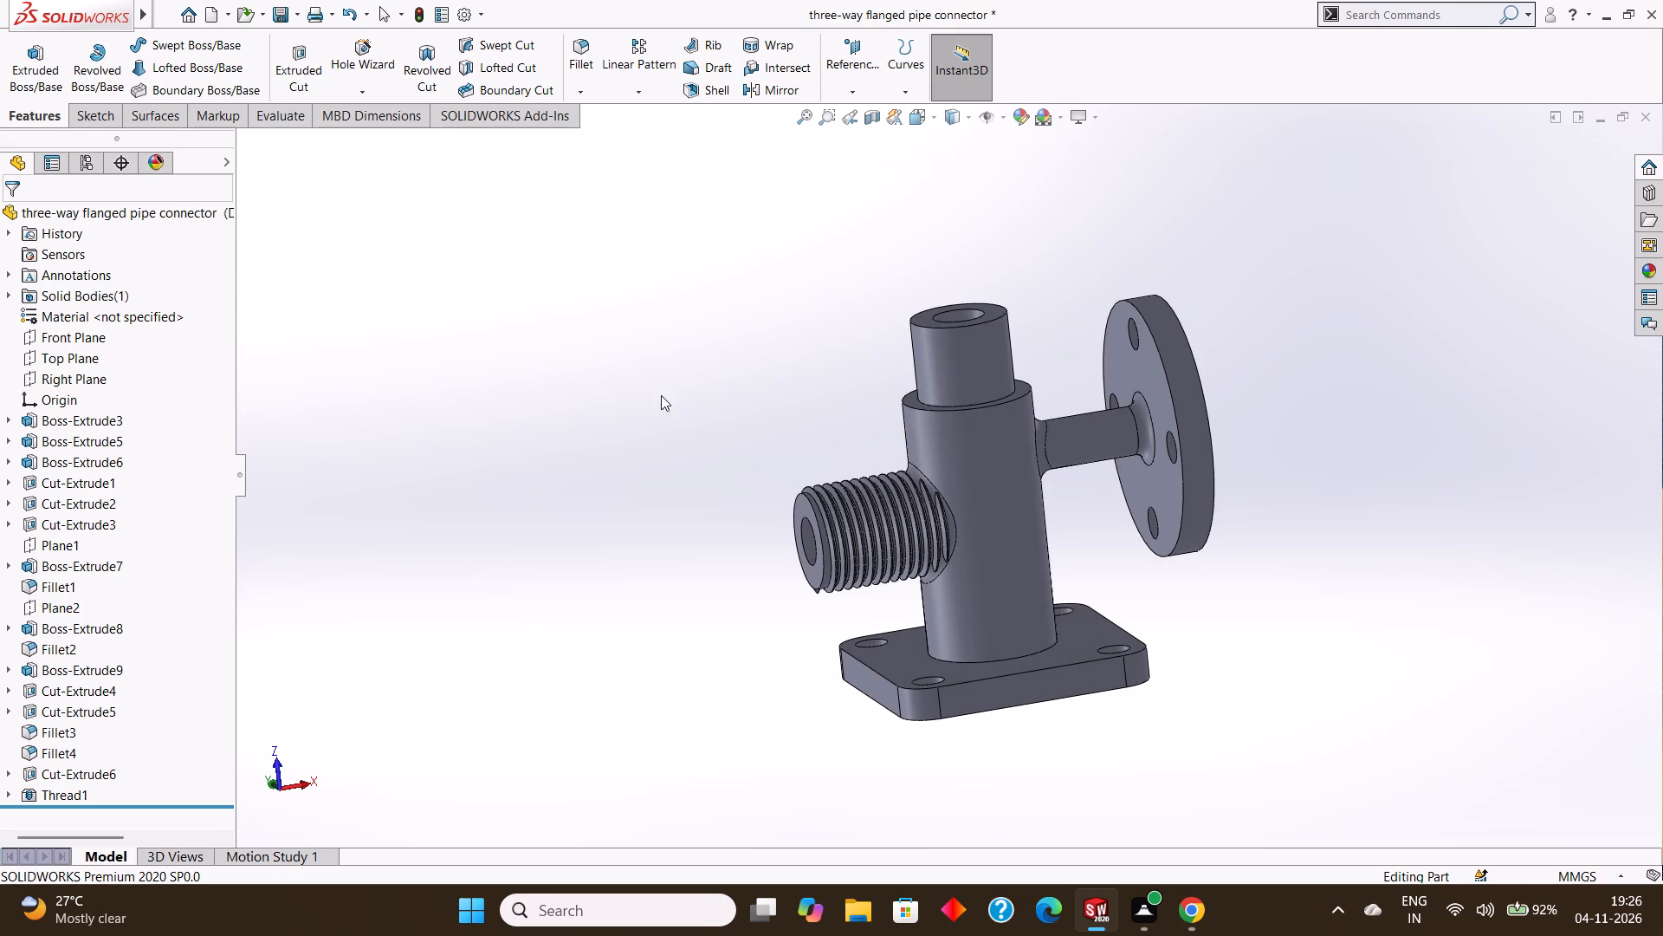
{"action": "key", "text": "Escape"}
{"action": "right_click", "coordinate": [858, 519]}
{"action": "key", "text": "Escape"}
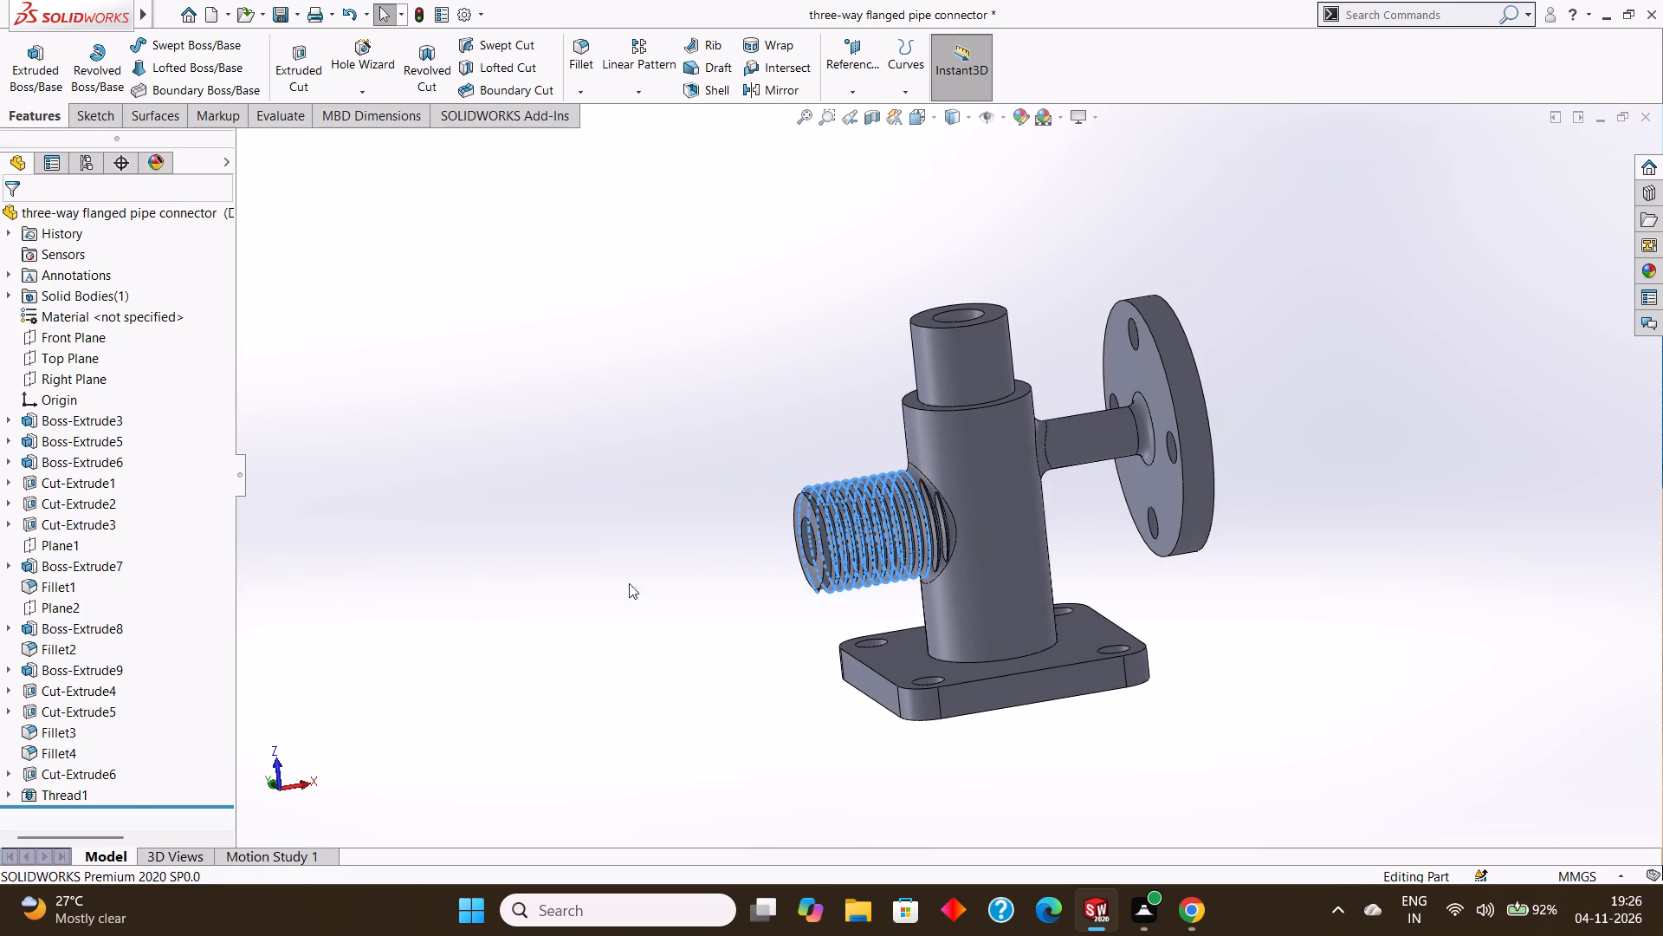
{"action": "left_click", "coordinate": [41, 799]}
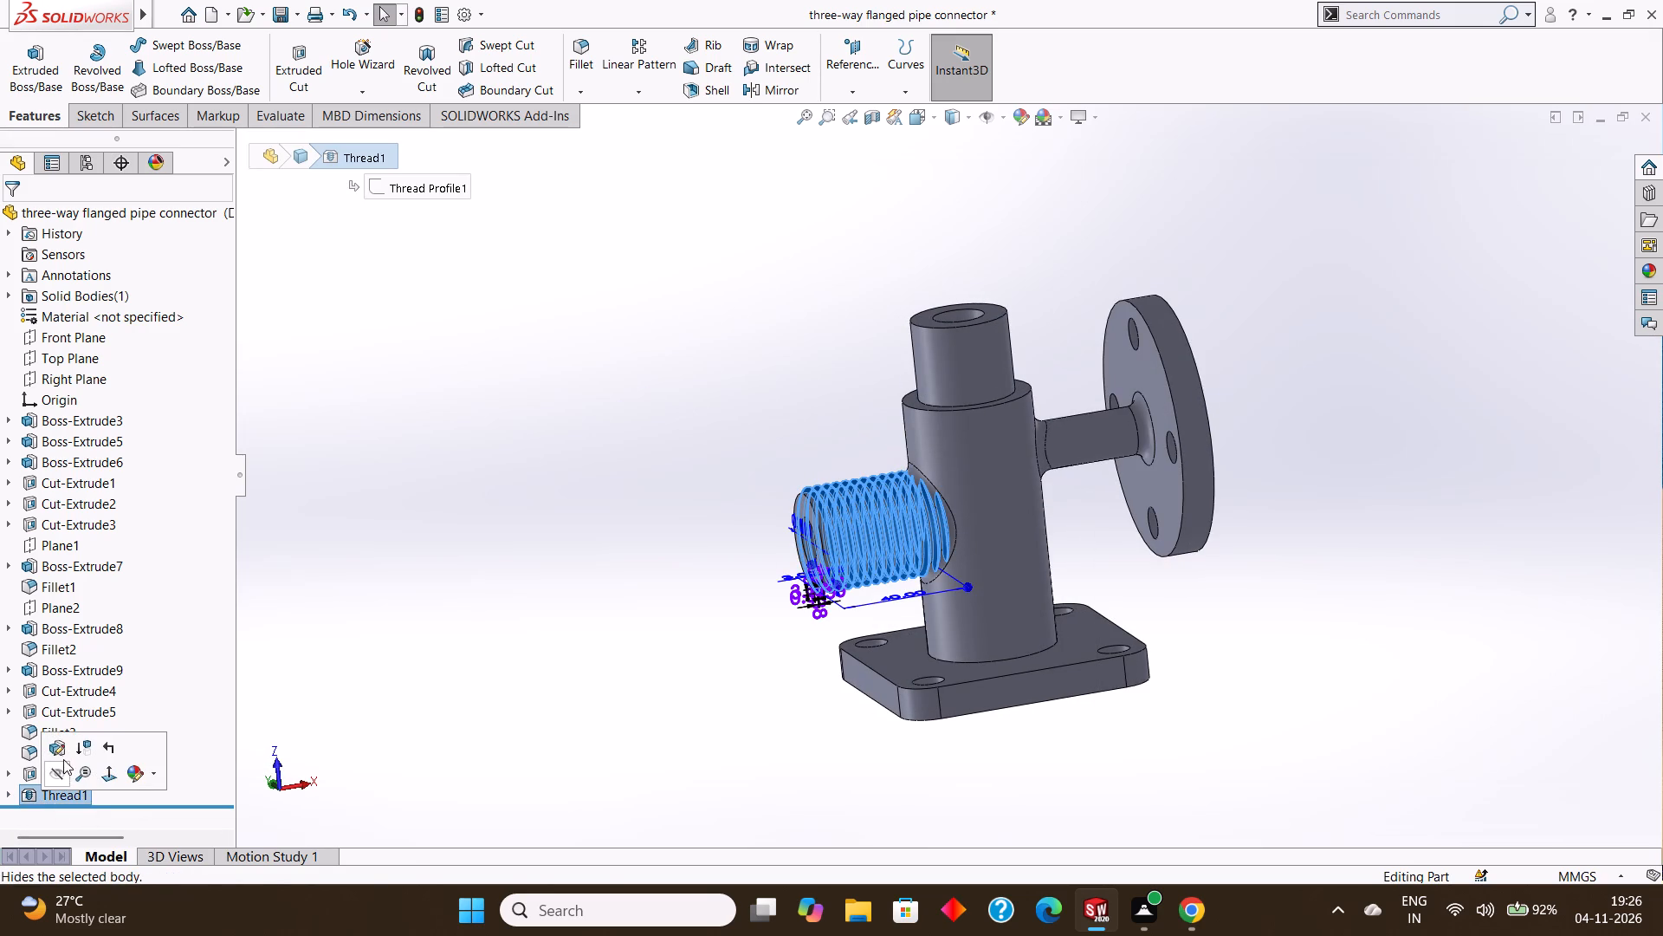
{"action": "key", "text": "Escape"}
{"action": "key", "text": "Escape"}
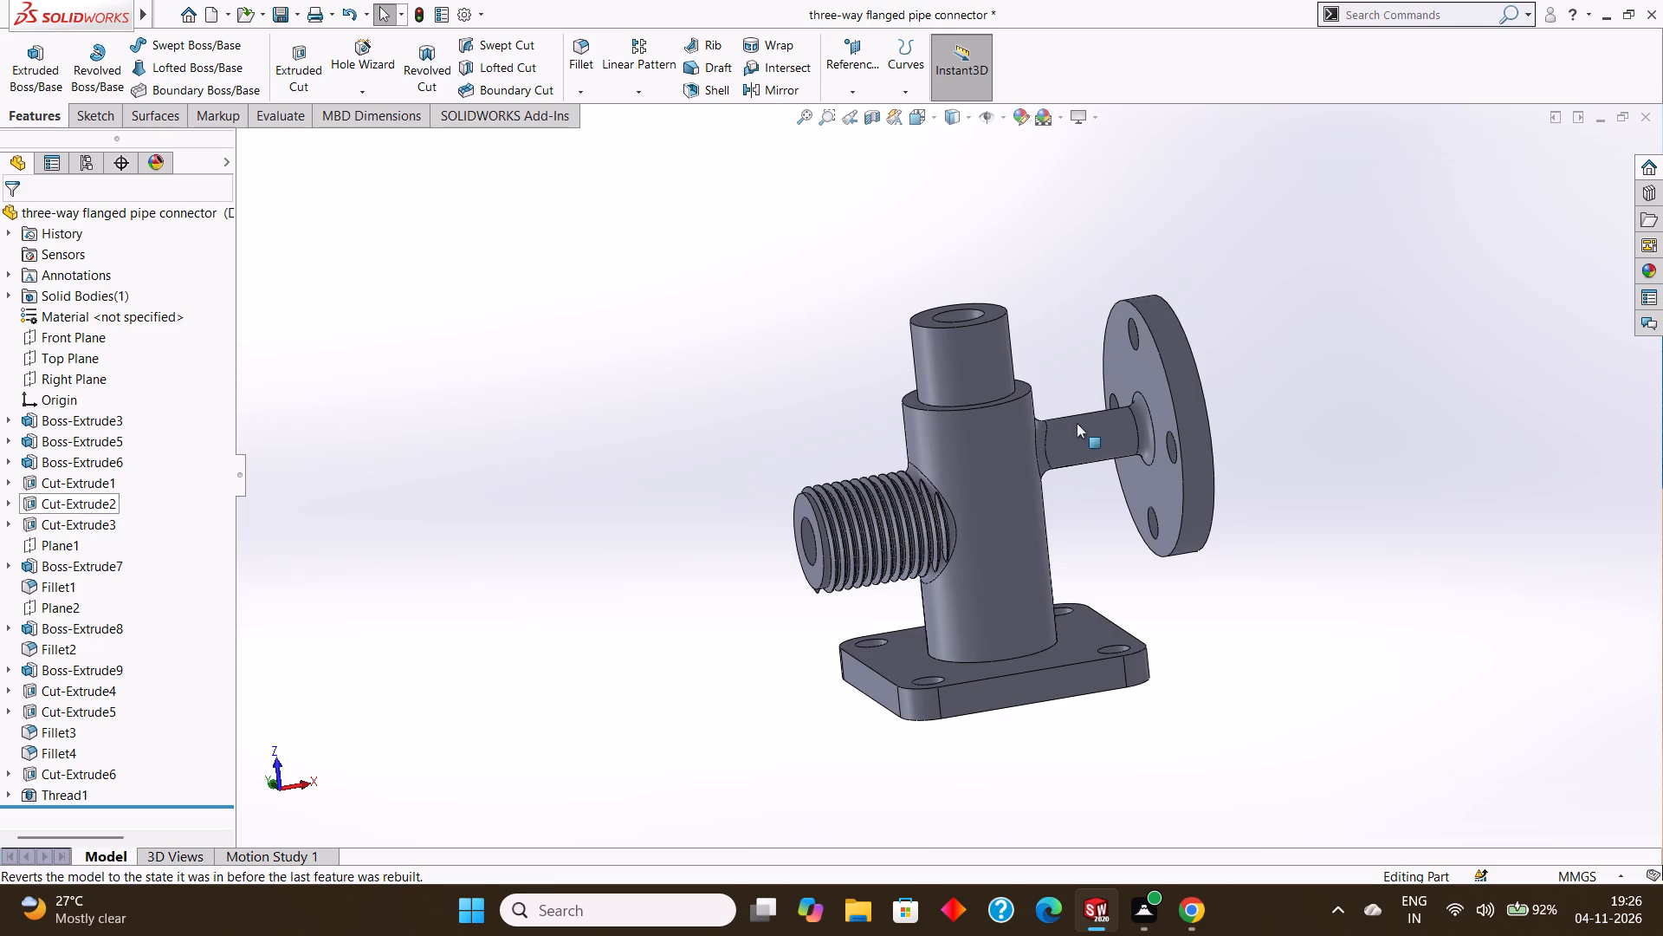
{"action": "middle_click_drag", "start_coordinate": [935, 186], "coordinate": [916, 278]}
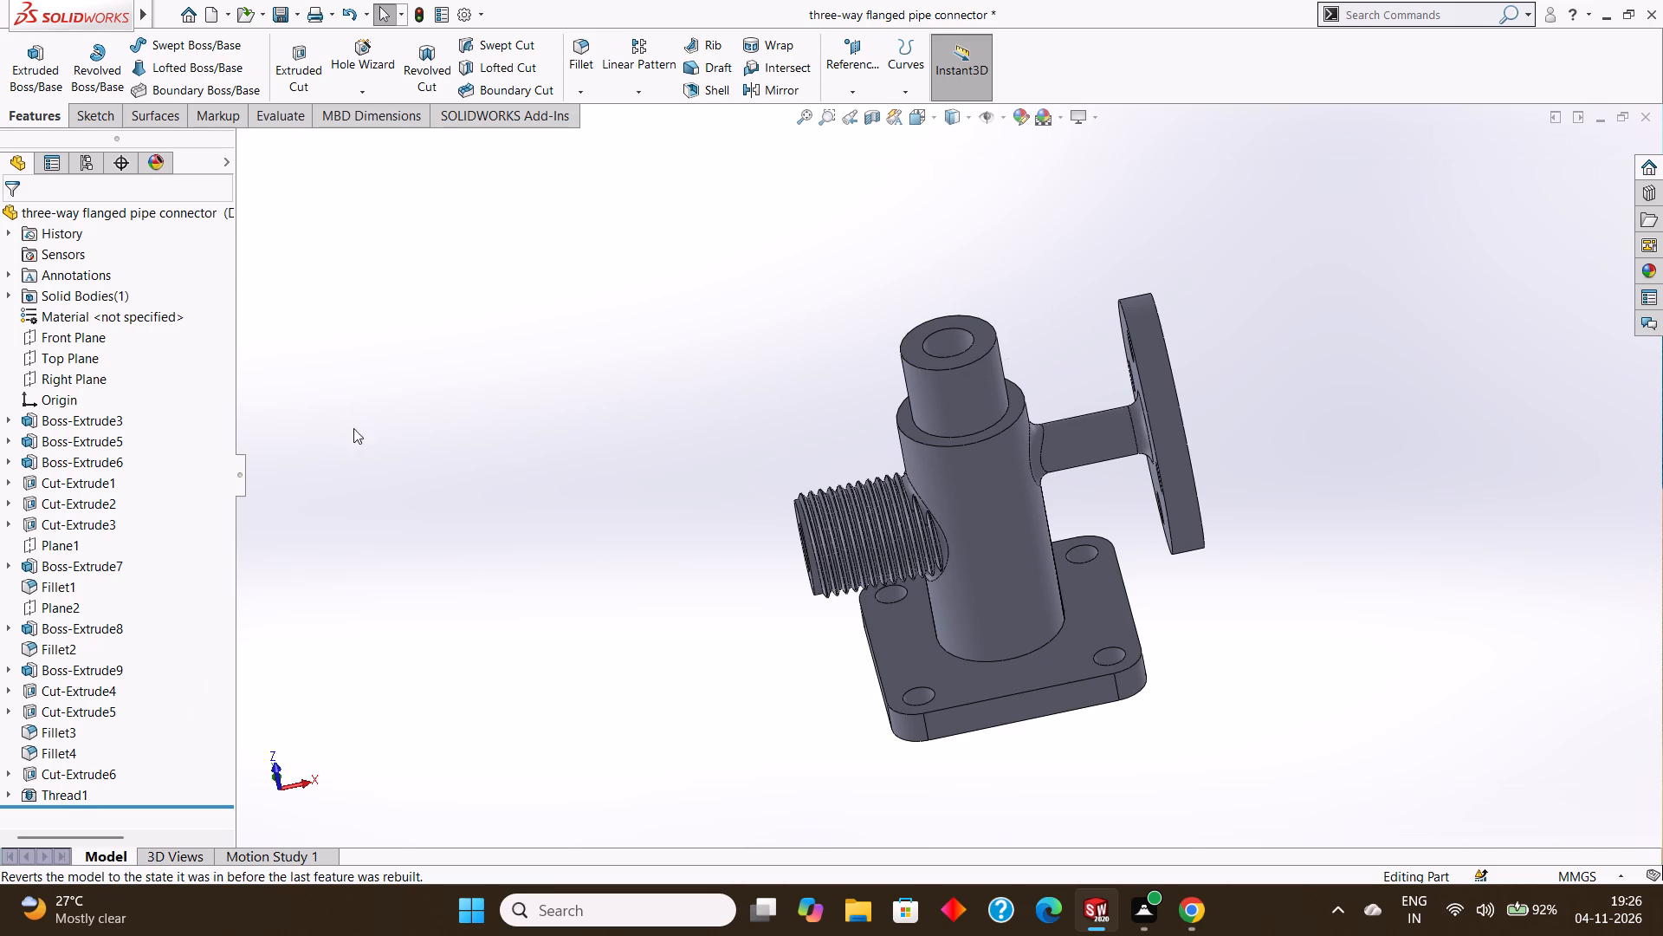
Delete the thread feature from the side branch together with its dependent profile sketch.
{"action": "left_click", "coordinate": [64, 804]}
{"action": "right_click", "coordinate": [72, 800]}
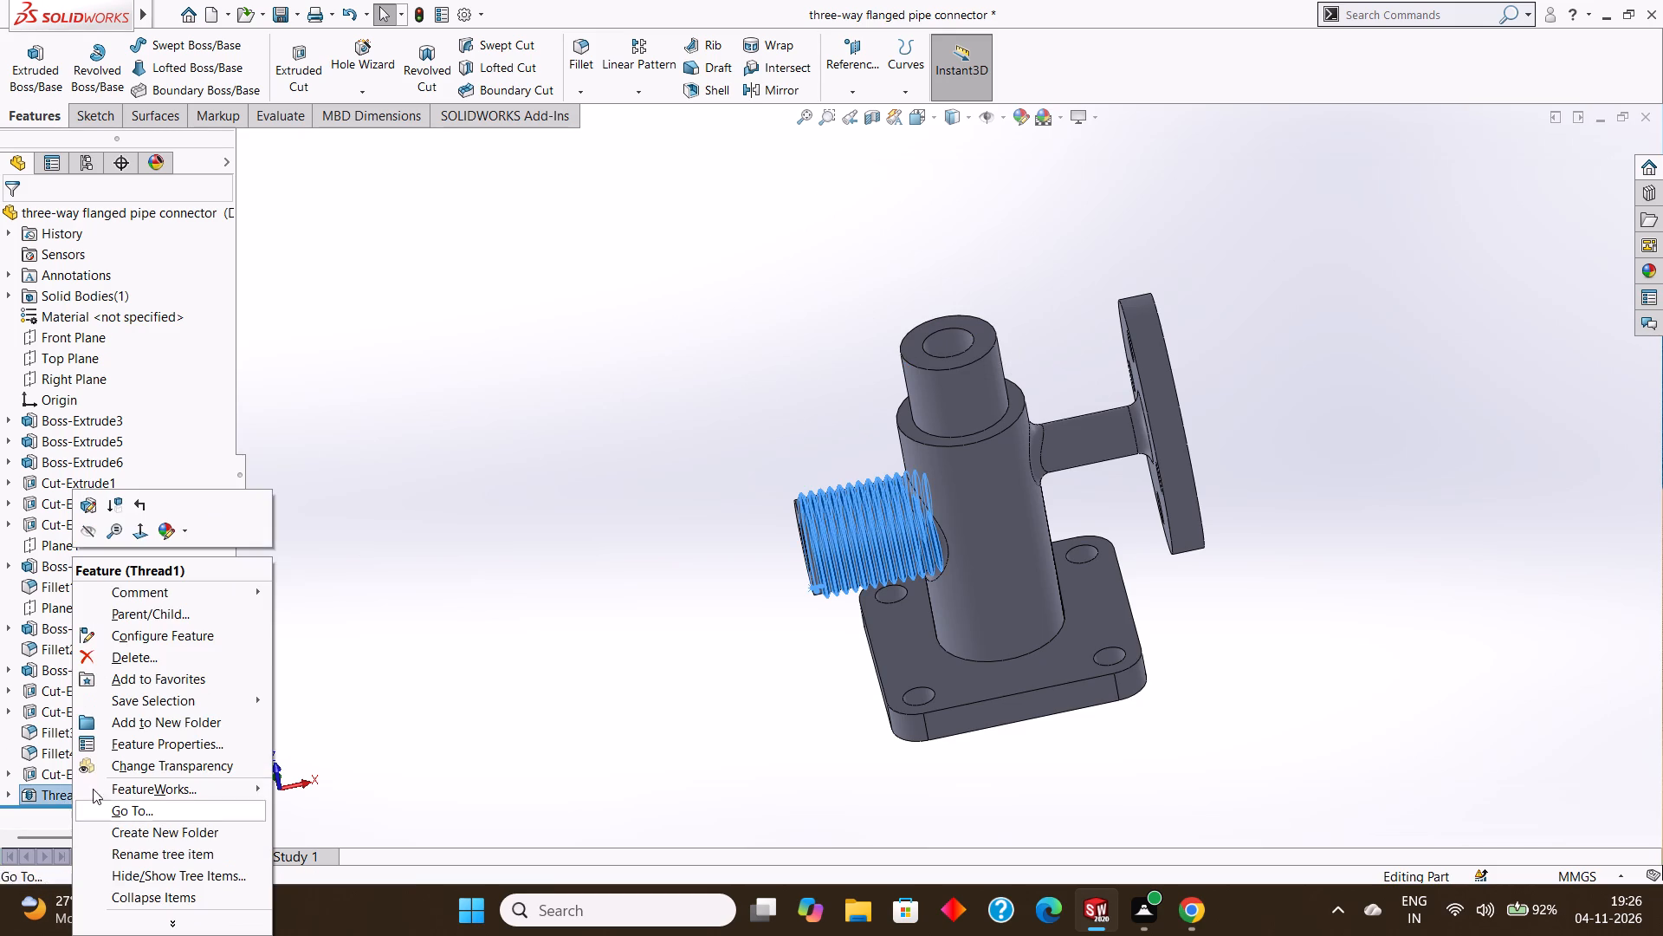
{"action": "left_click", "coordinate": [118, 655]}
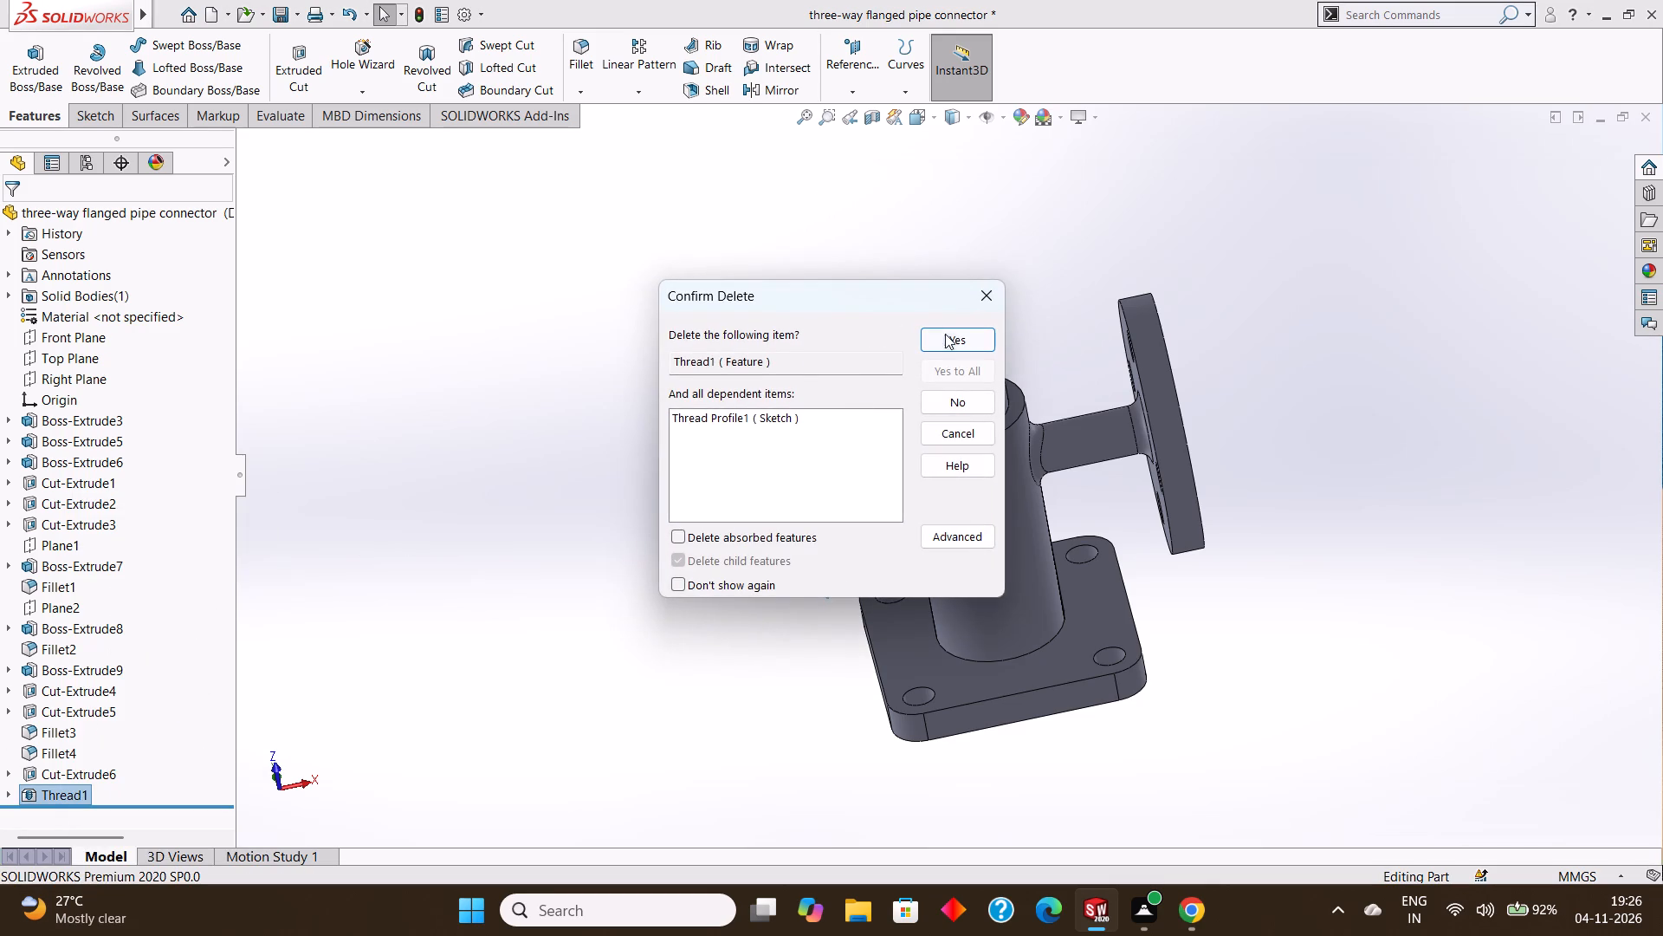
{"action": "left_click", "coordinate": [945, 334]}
Delete the side branch's boss extrusion (Boss-Extrude7) and its dependent fillet, keeping the sketch of its two concentric circles.
{"action": "middle_click_drag", "start_coordinate": [709, 392], "coordinate": [767, 376]}
{"action": "left_click", "coordinate": [883, 504]}
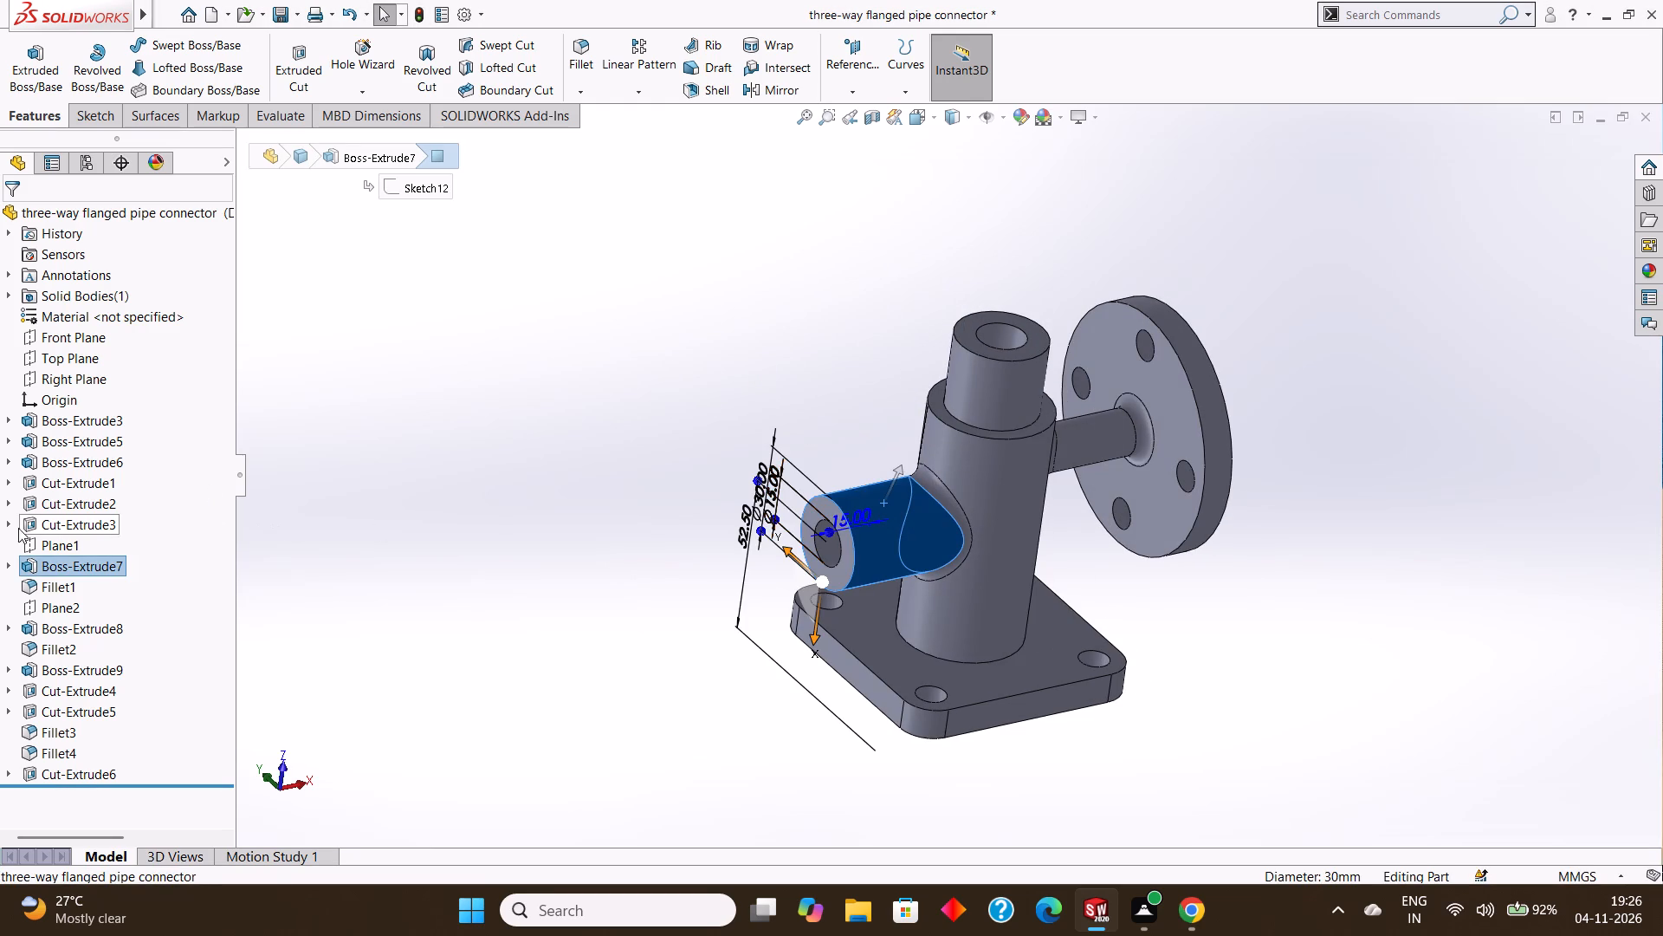
{"action": "right_click", "coordinate": [74, 562]}
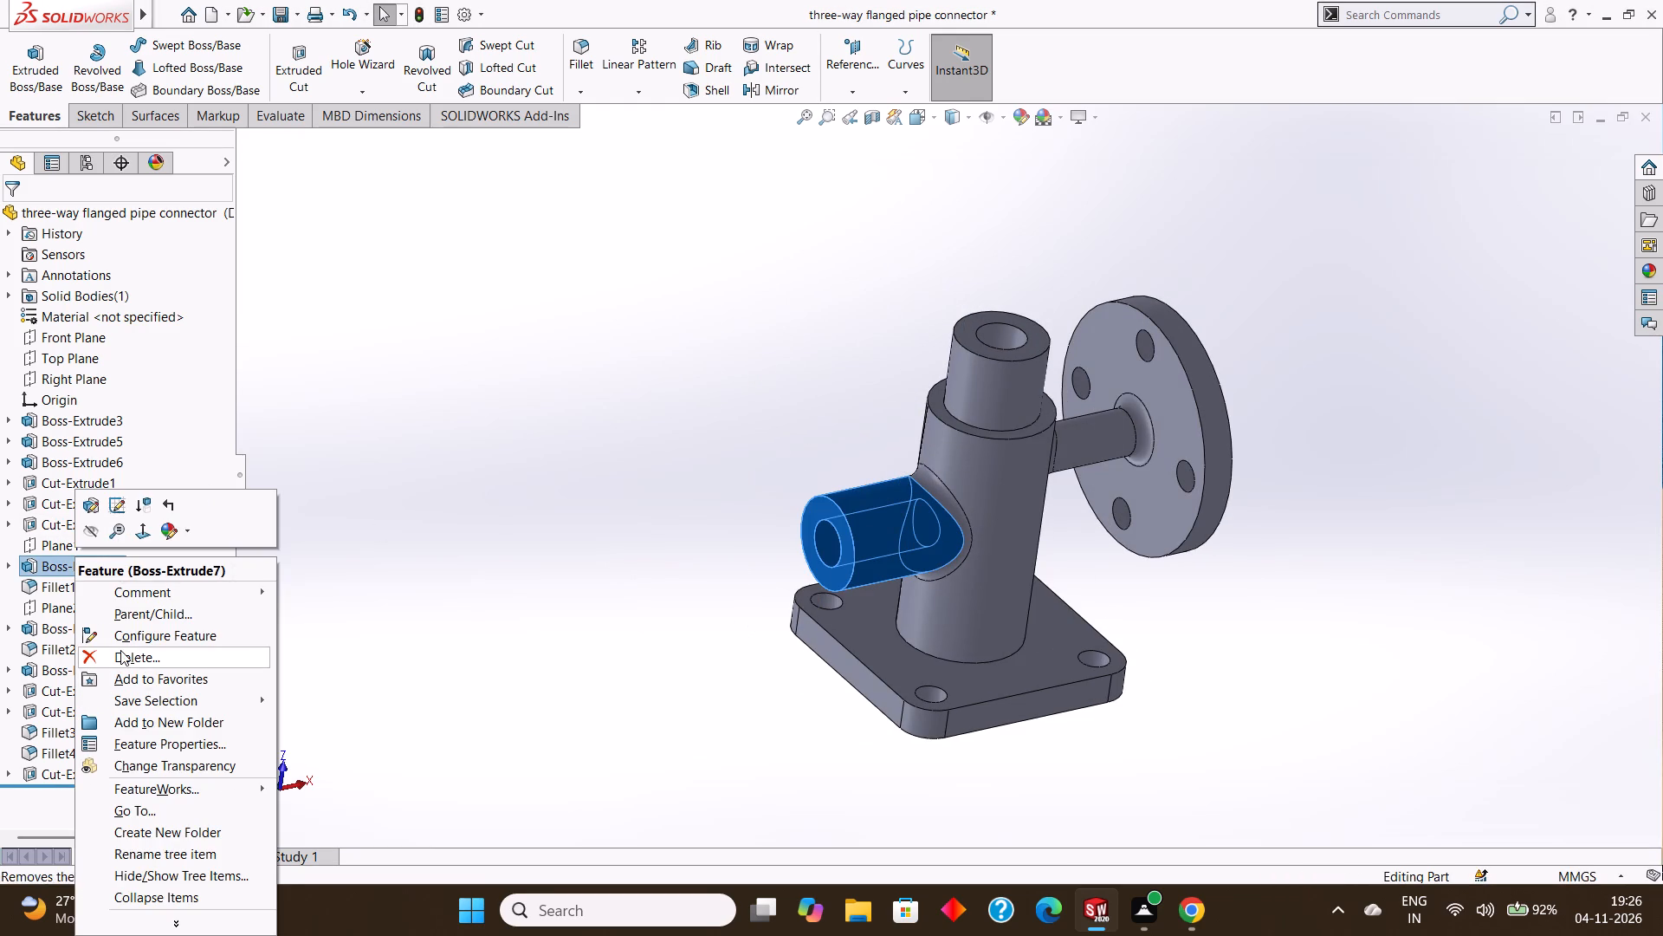
{"action": "left_click", "coordinate": [120, 650]}
{"action": "left_click", "coordinate": [961, 345]}
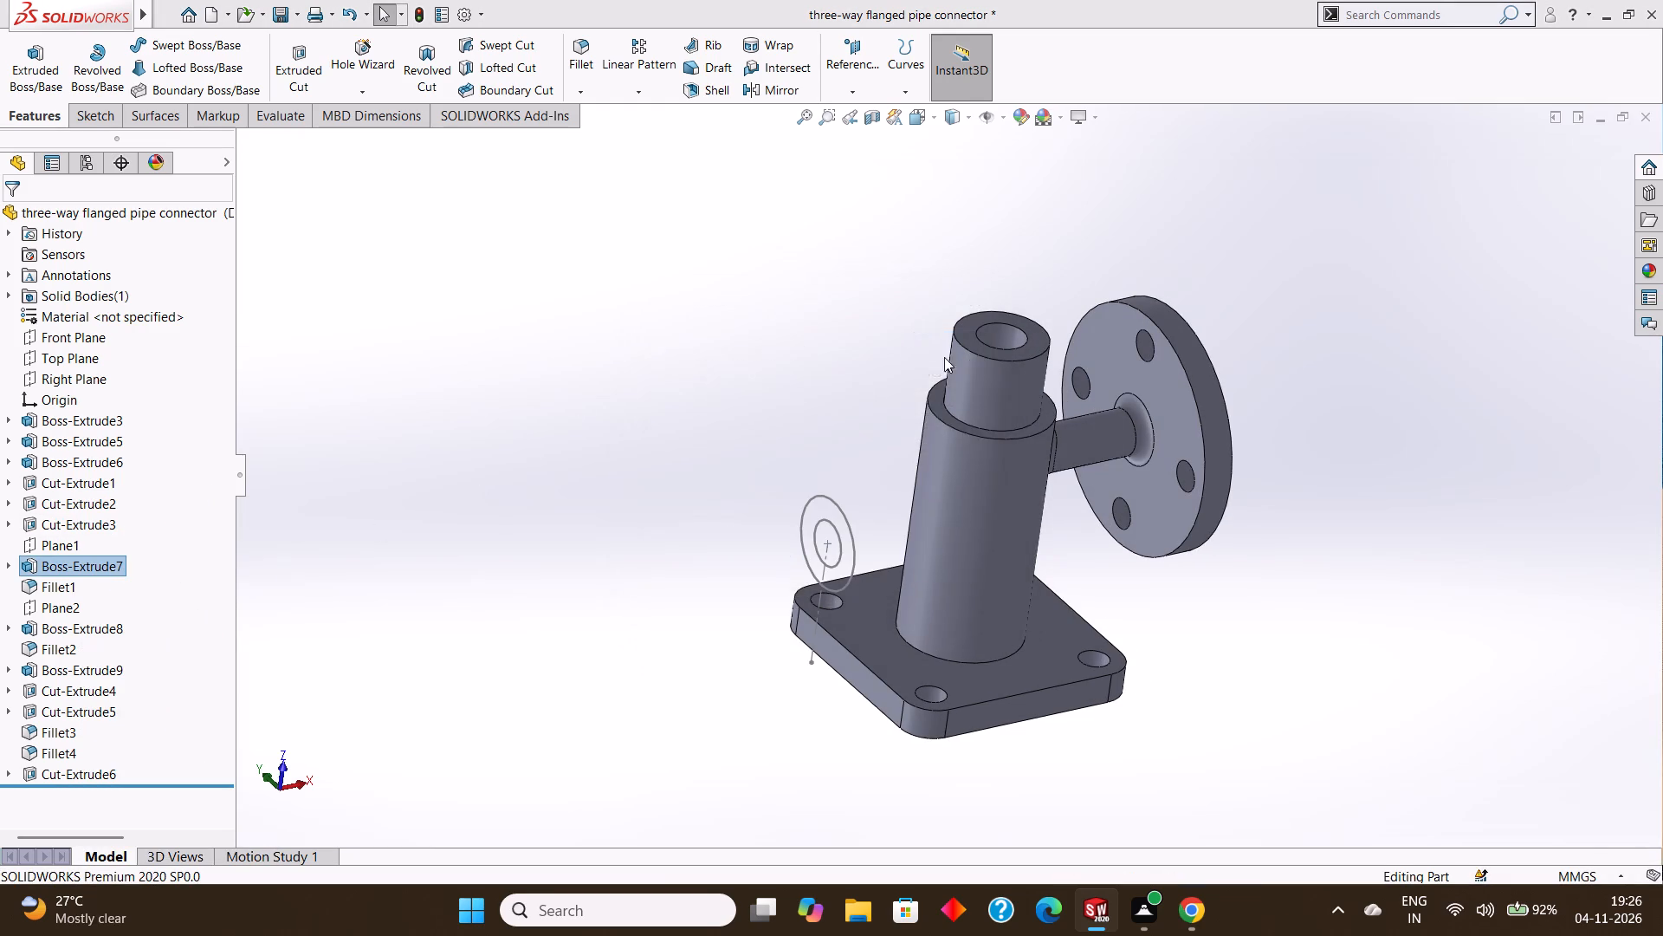
Examine the connector without its side branch, checking the two-circle sketch's position relative to the main pipe and base plate.
{"action": "middle_click_drag", "start_coordinate": [827, 456], "coordinate": [809, 419]}
{"action": "middle_click_drag", "start_coordinate": [838, 410], "coordinate": [785, 394]}
{"action": "middle_click_drag", "start_coordinate": [809, 367], "coordinate": [818, 394]}
{"action": "middle_click_drag", "start_coordinate": [836, 387], "coordinate": [857, 397]}
{"action": "middle_click_drag", "start_coordinate": [869, 387], "coordinate": [883, 396]}
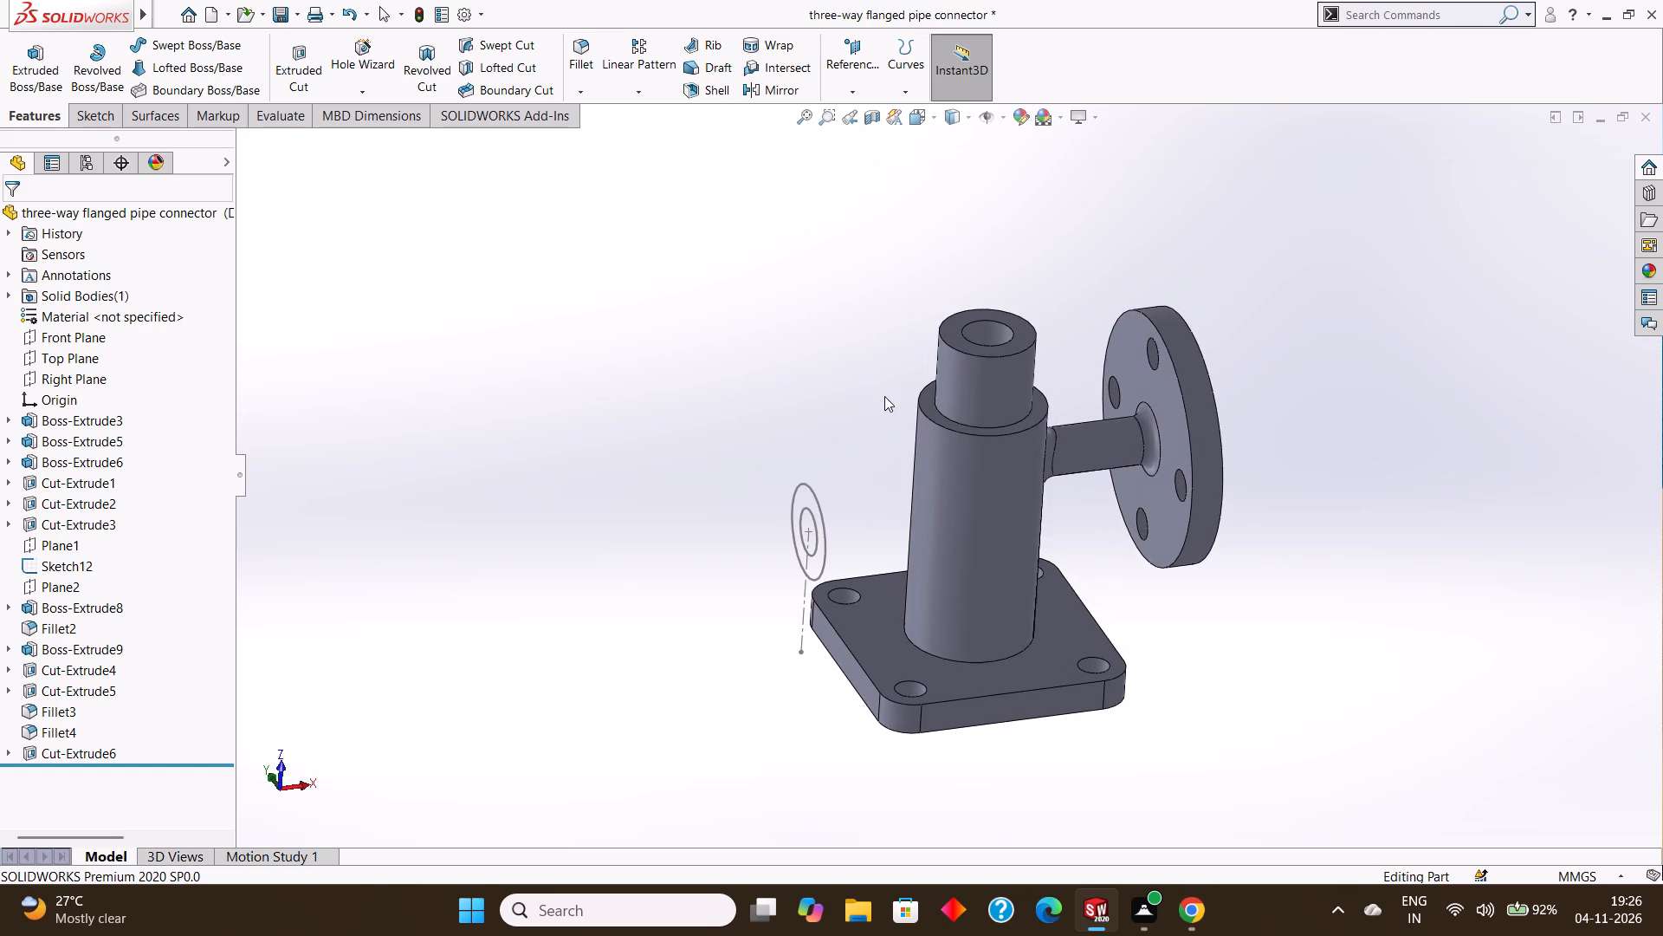
{"action": "middle_click_drag", "start_coordinate": [885, 397], "coordinate": [892, 407]}
{"action": "middle_click_drag", "start_coordinate": [892, 407], "coordinate": [893, 392]}
{"action": "middle_click_drag", "start_coordinate": [874, 435], "coordinate": [862, 416]}
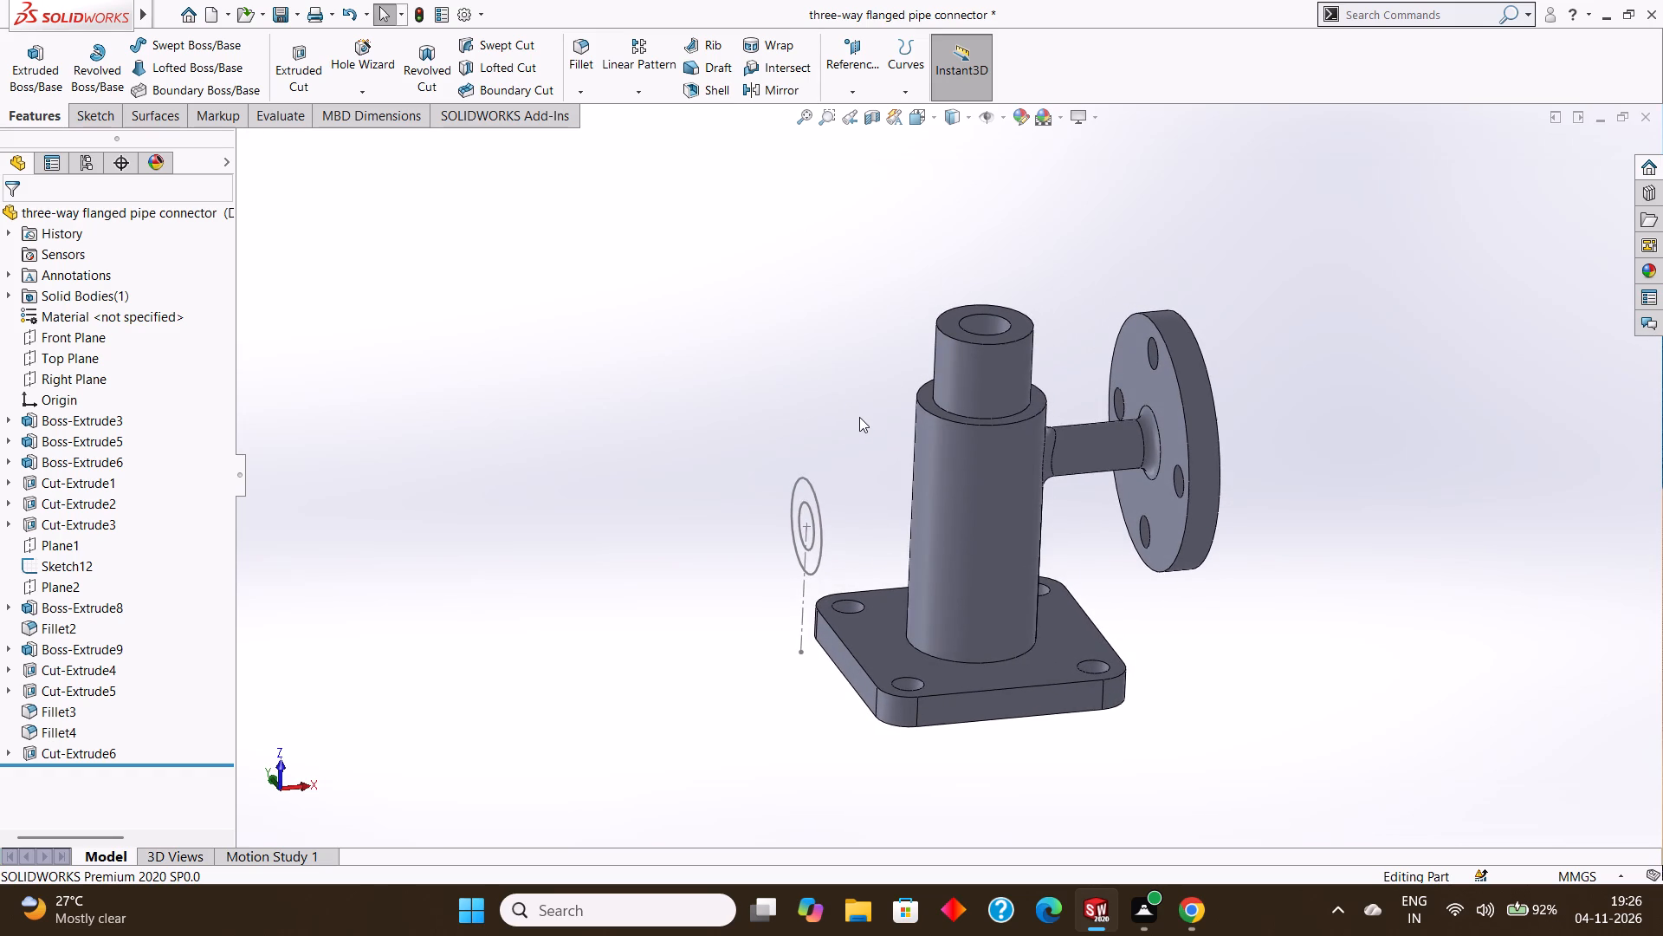
{"action": "middle_click_drag", "start_coordinate": [859, 419], "coordinate": [870, 446]}
{"action": "middle_click_drag", "start_coordinate": [870, 446], "coordinate": [874, 465]}
{"action": "middle_click", "coordinate": [872, 463]}
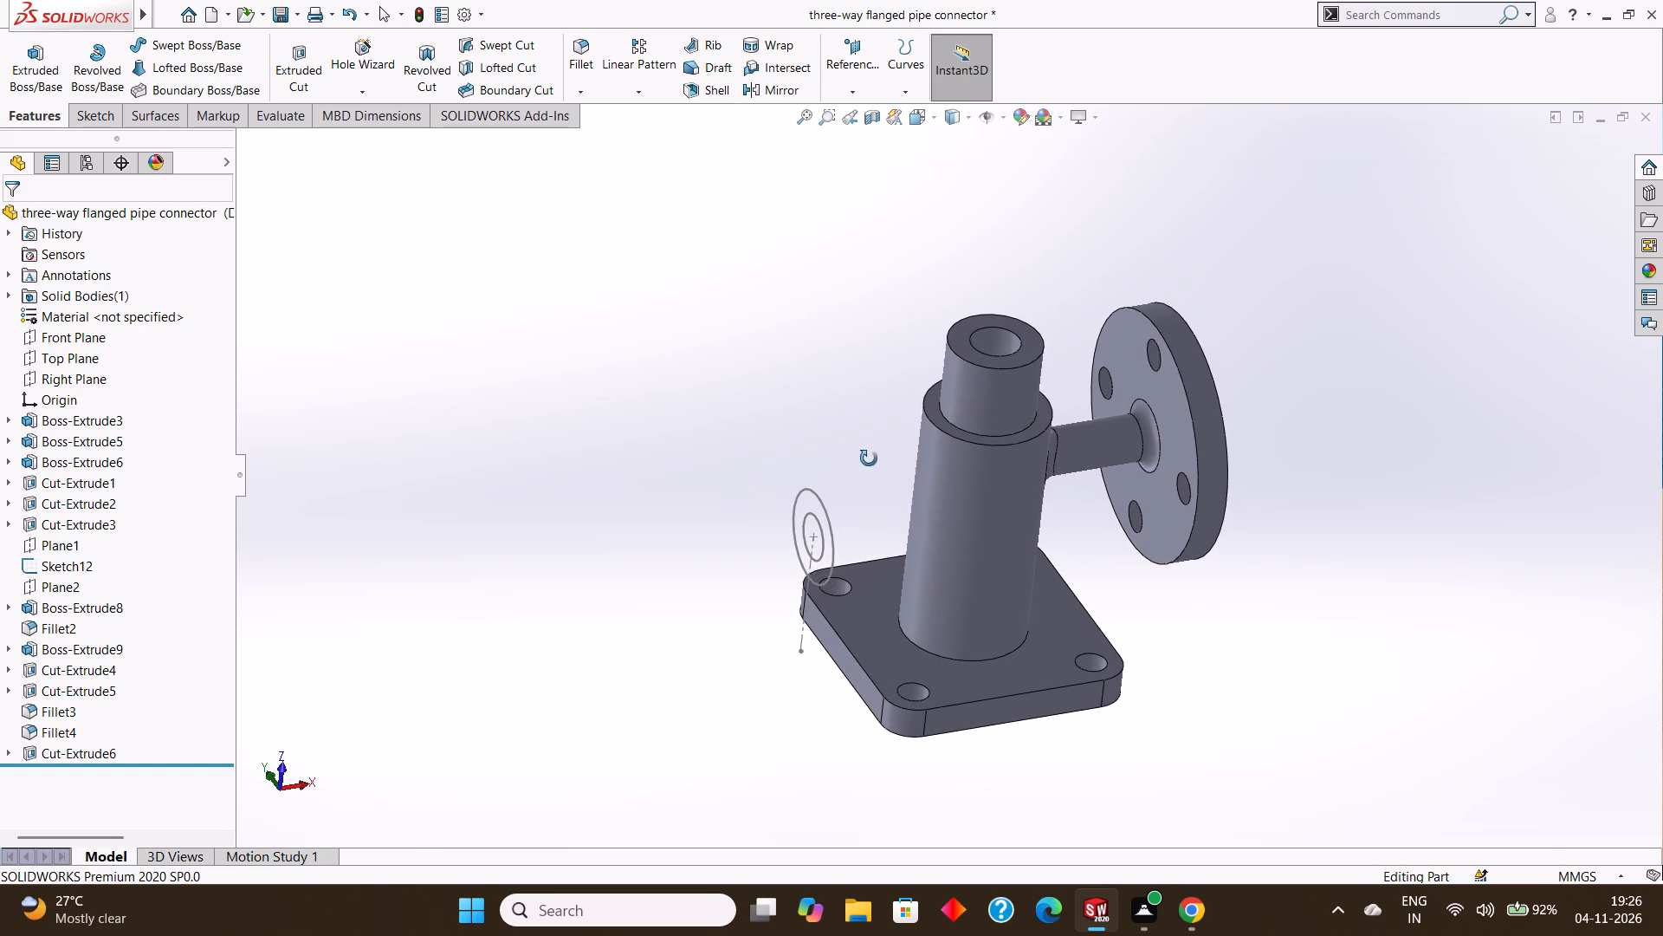
{"action": "middle_click", "coordinate": [868, 456]}
{"action": "middle_click_drag", "start_coordinate": [864, 453], "coordinate": [872, 445]}
{"action": "scroll", "coordinate": [849, 517], "scroll_direction": "down", "scroll_amount": 2}
{"action": "middle_click_drag", "start_coordinate": [849, 517], "coordinate": [848, 505]}
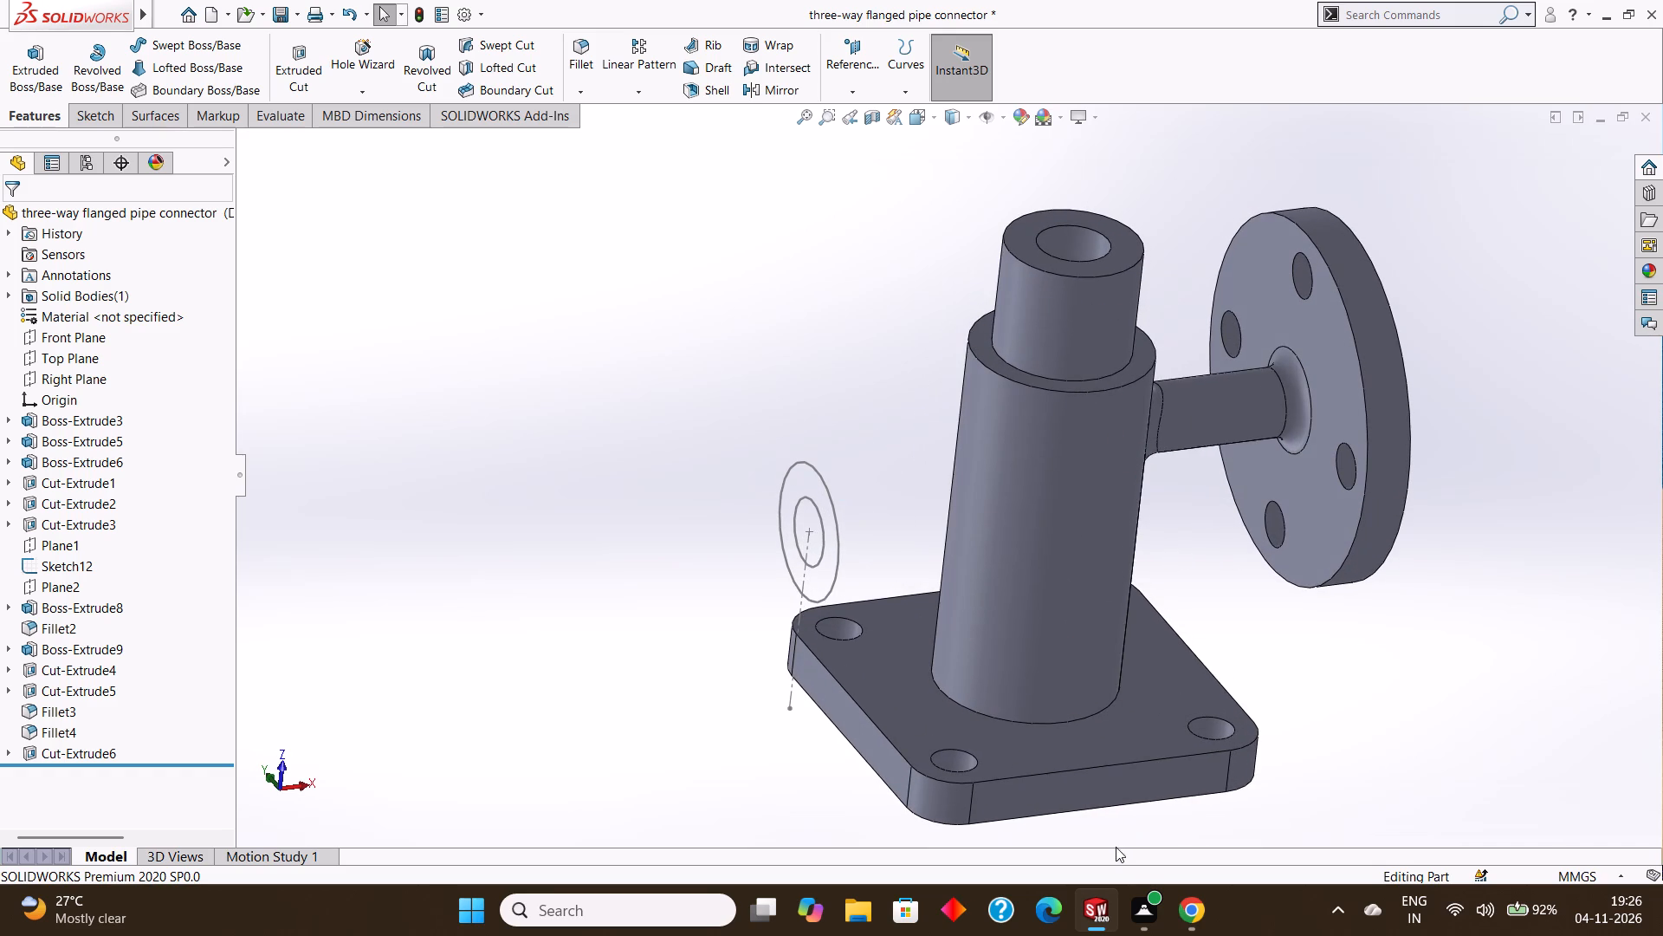
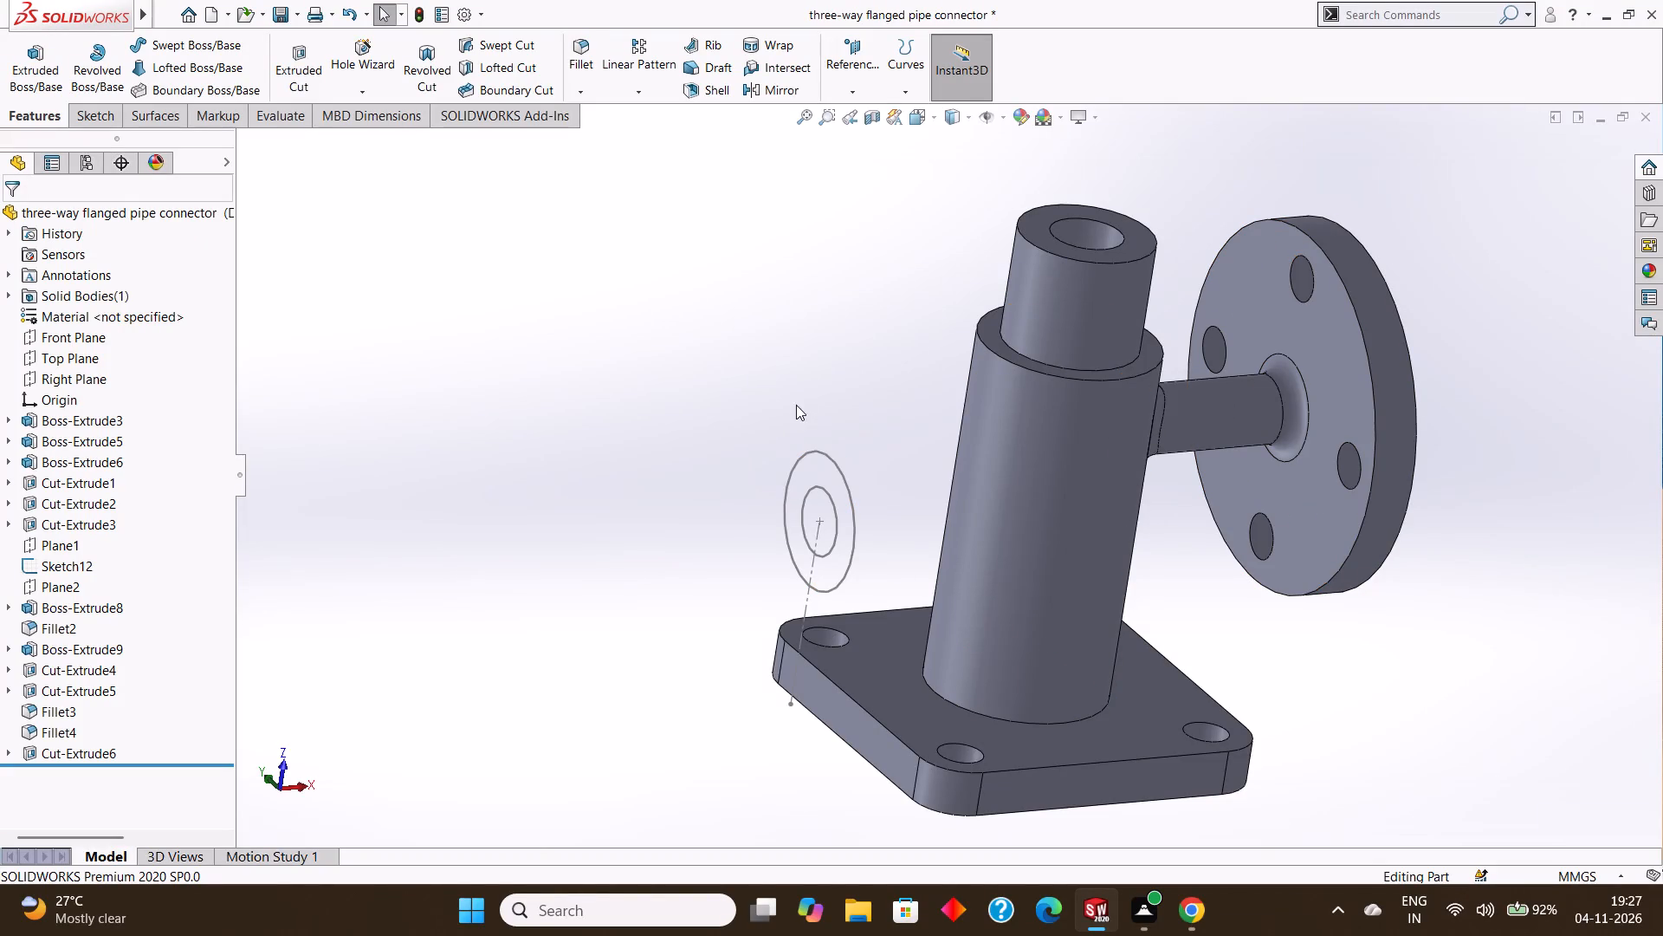
Delete the leftover Sketch12 with the two concentric circles beside the base flange.
{"action": "right_click", "coordinate": [825, 455]}
{"action": "left_click", "coordinate": [890, 695]}
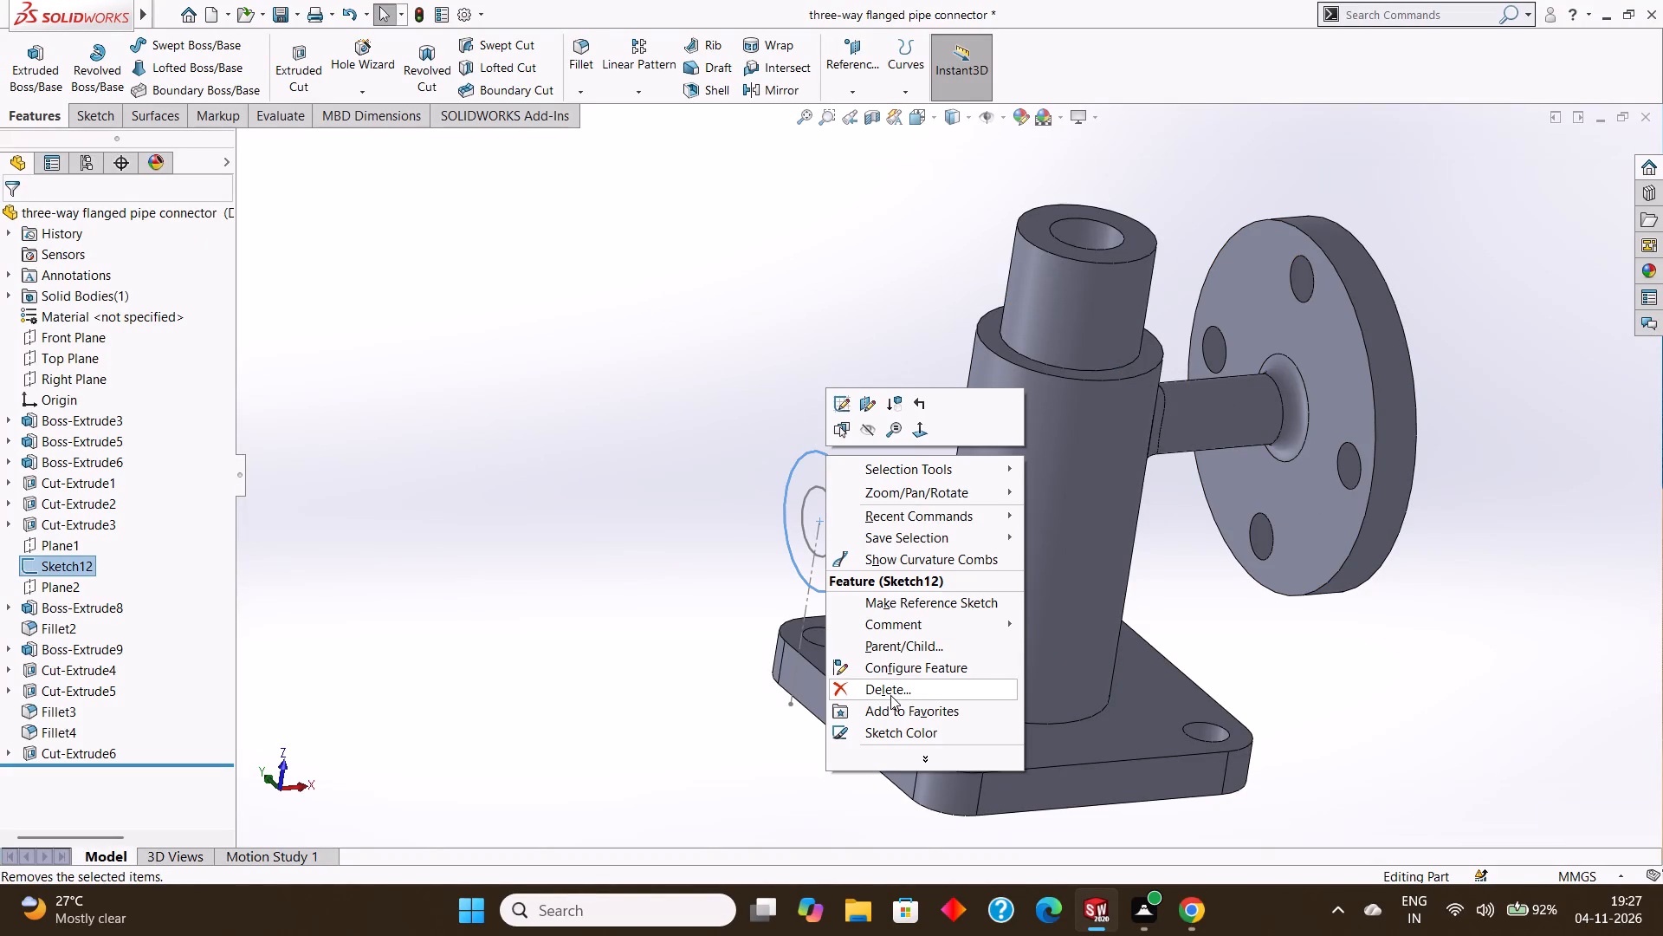
{"action": "left_click", "coordinate": [961, 341]}
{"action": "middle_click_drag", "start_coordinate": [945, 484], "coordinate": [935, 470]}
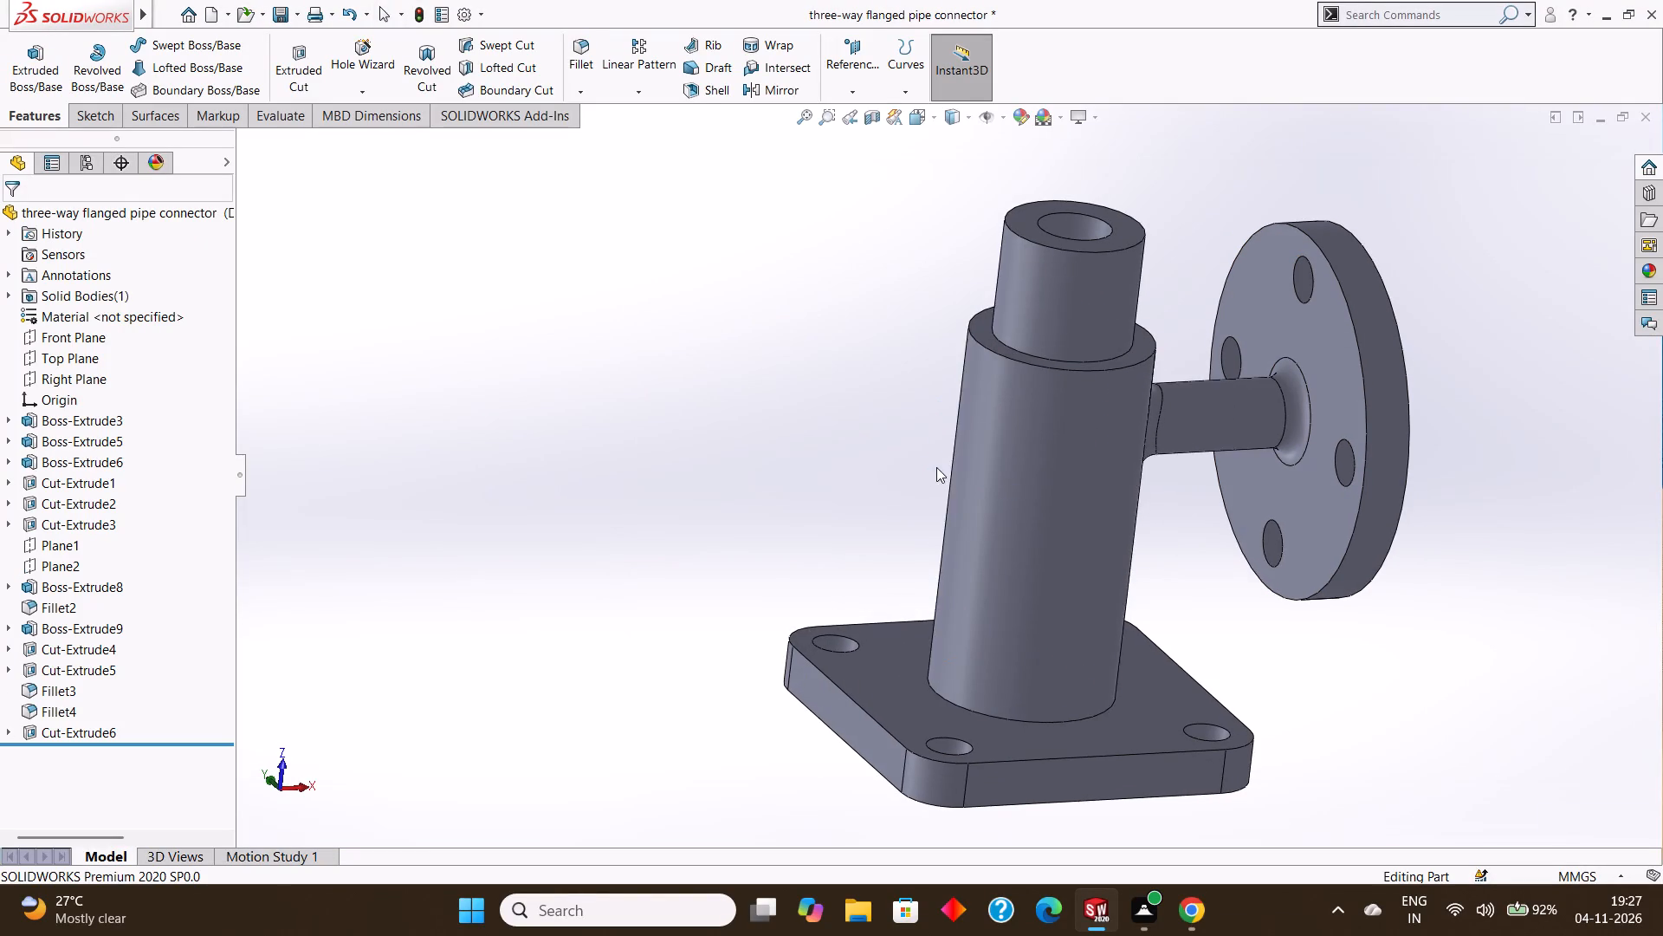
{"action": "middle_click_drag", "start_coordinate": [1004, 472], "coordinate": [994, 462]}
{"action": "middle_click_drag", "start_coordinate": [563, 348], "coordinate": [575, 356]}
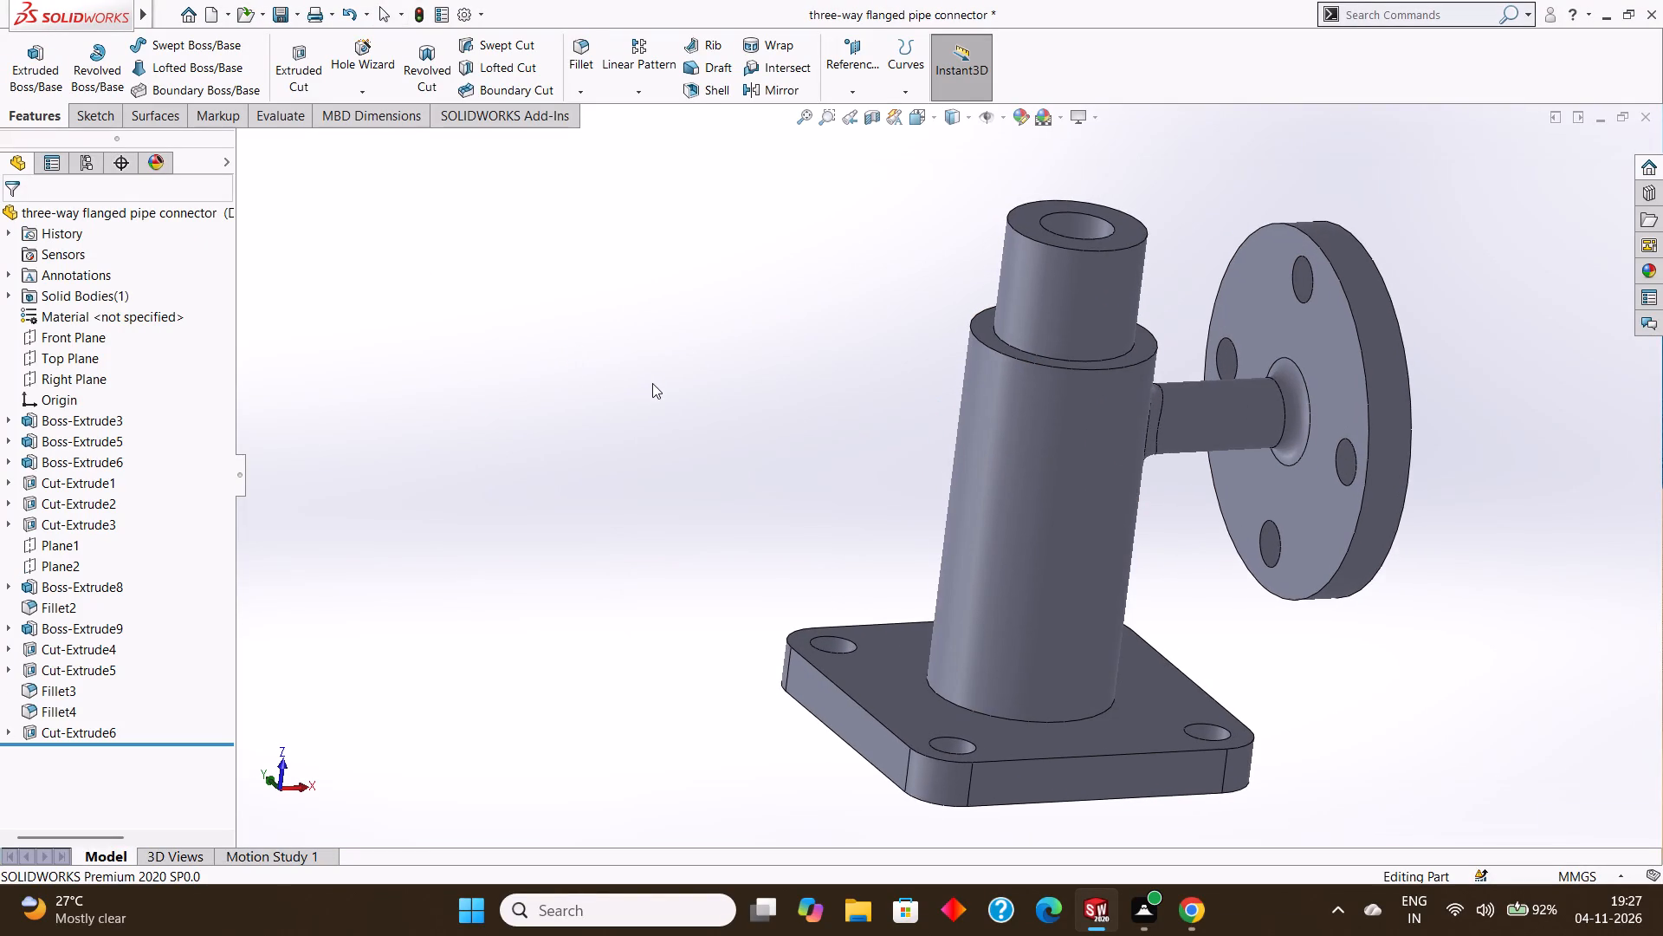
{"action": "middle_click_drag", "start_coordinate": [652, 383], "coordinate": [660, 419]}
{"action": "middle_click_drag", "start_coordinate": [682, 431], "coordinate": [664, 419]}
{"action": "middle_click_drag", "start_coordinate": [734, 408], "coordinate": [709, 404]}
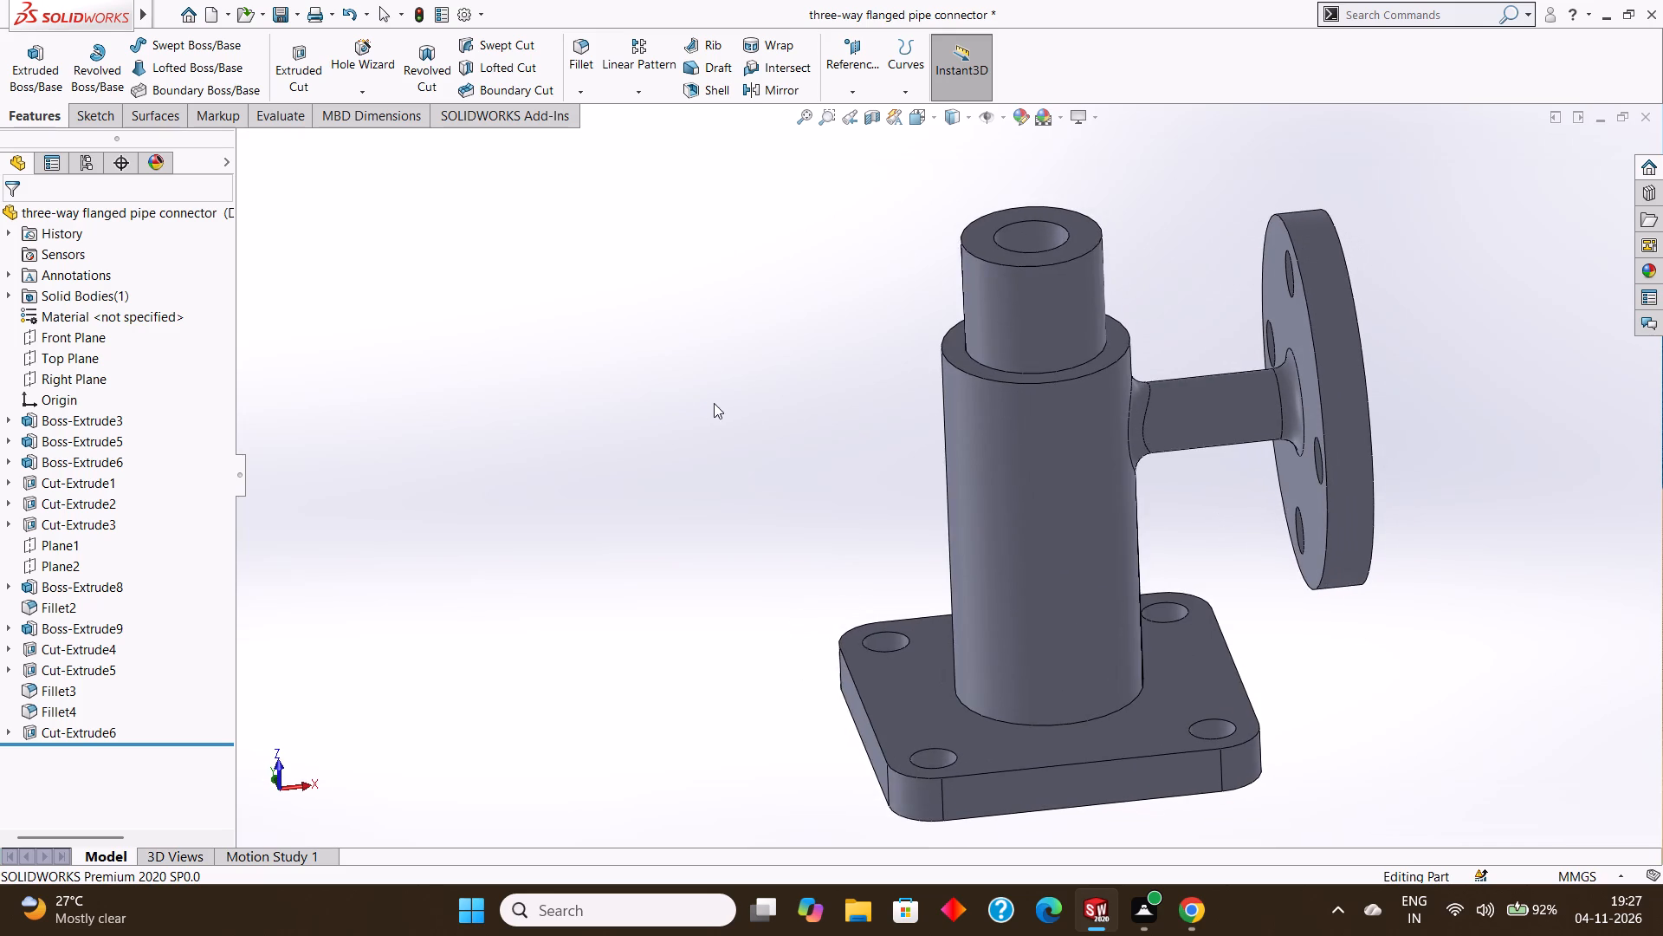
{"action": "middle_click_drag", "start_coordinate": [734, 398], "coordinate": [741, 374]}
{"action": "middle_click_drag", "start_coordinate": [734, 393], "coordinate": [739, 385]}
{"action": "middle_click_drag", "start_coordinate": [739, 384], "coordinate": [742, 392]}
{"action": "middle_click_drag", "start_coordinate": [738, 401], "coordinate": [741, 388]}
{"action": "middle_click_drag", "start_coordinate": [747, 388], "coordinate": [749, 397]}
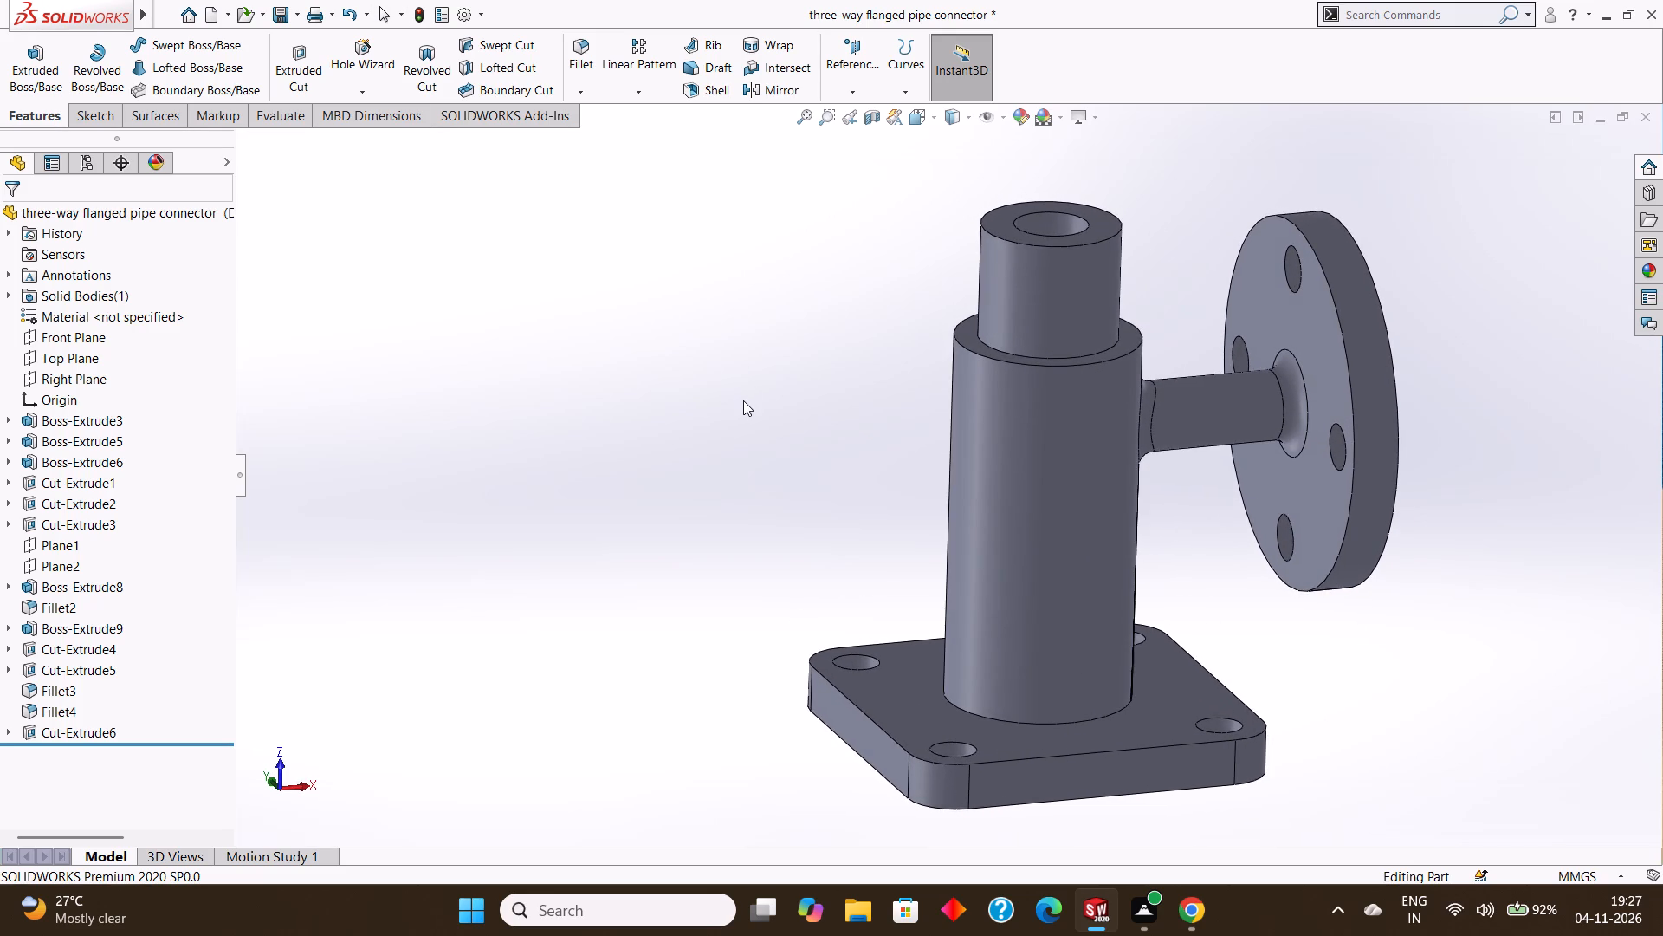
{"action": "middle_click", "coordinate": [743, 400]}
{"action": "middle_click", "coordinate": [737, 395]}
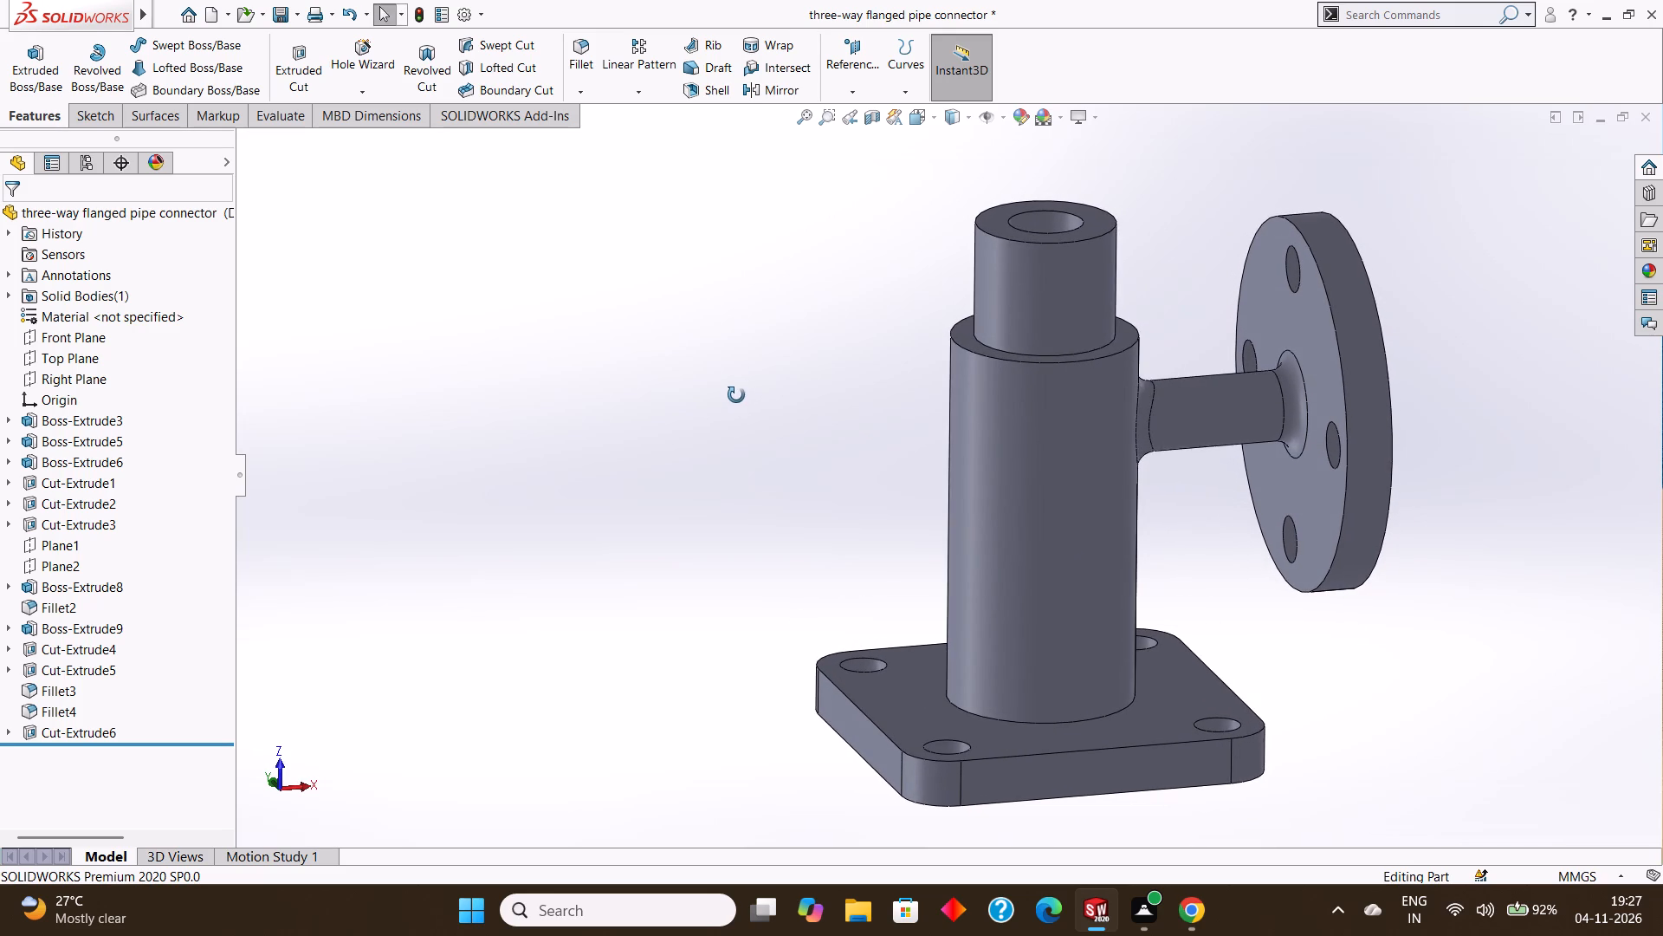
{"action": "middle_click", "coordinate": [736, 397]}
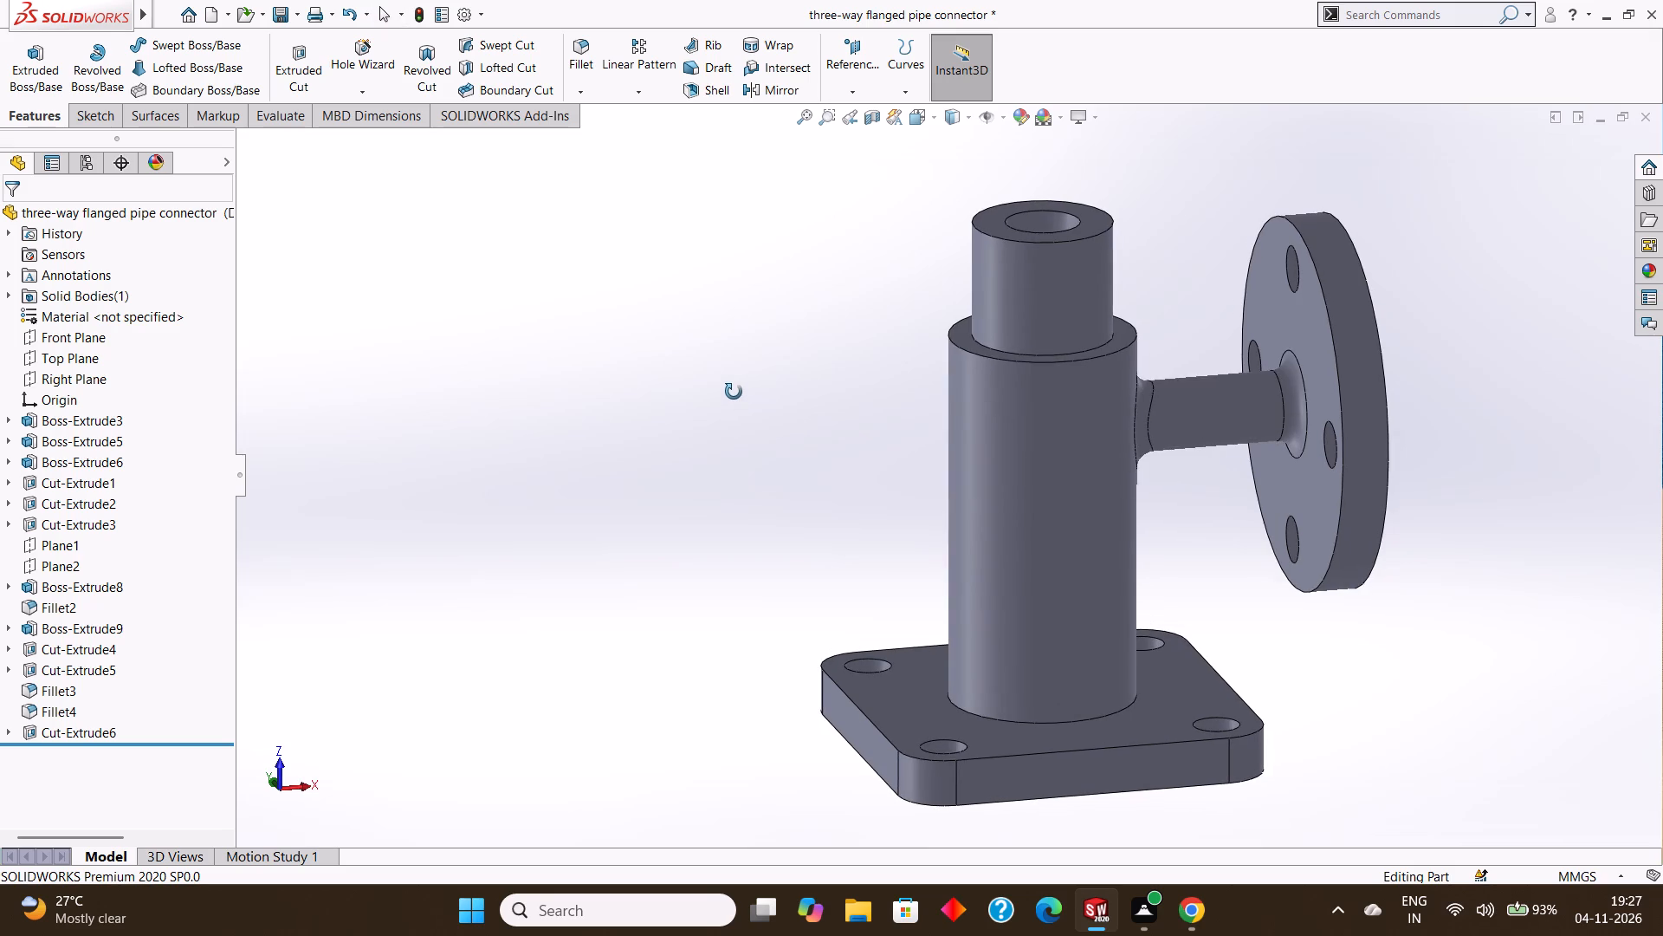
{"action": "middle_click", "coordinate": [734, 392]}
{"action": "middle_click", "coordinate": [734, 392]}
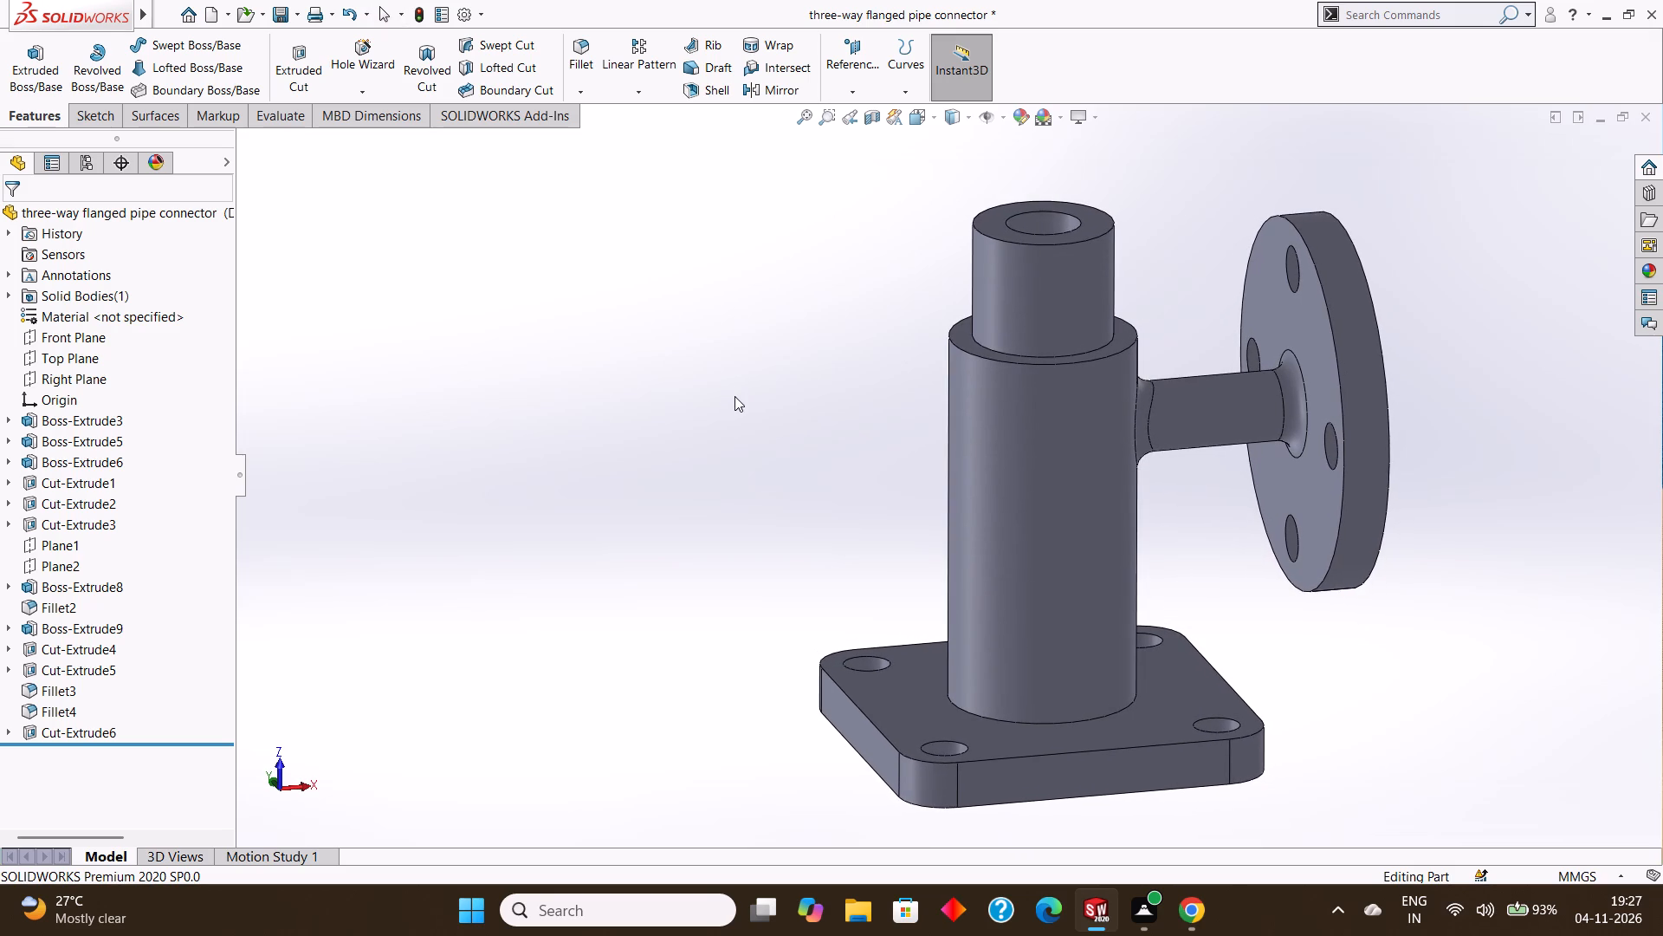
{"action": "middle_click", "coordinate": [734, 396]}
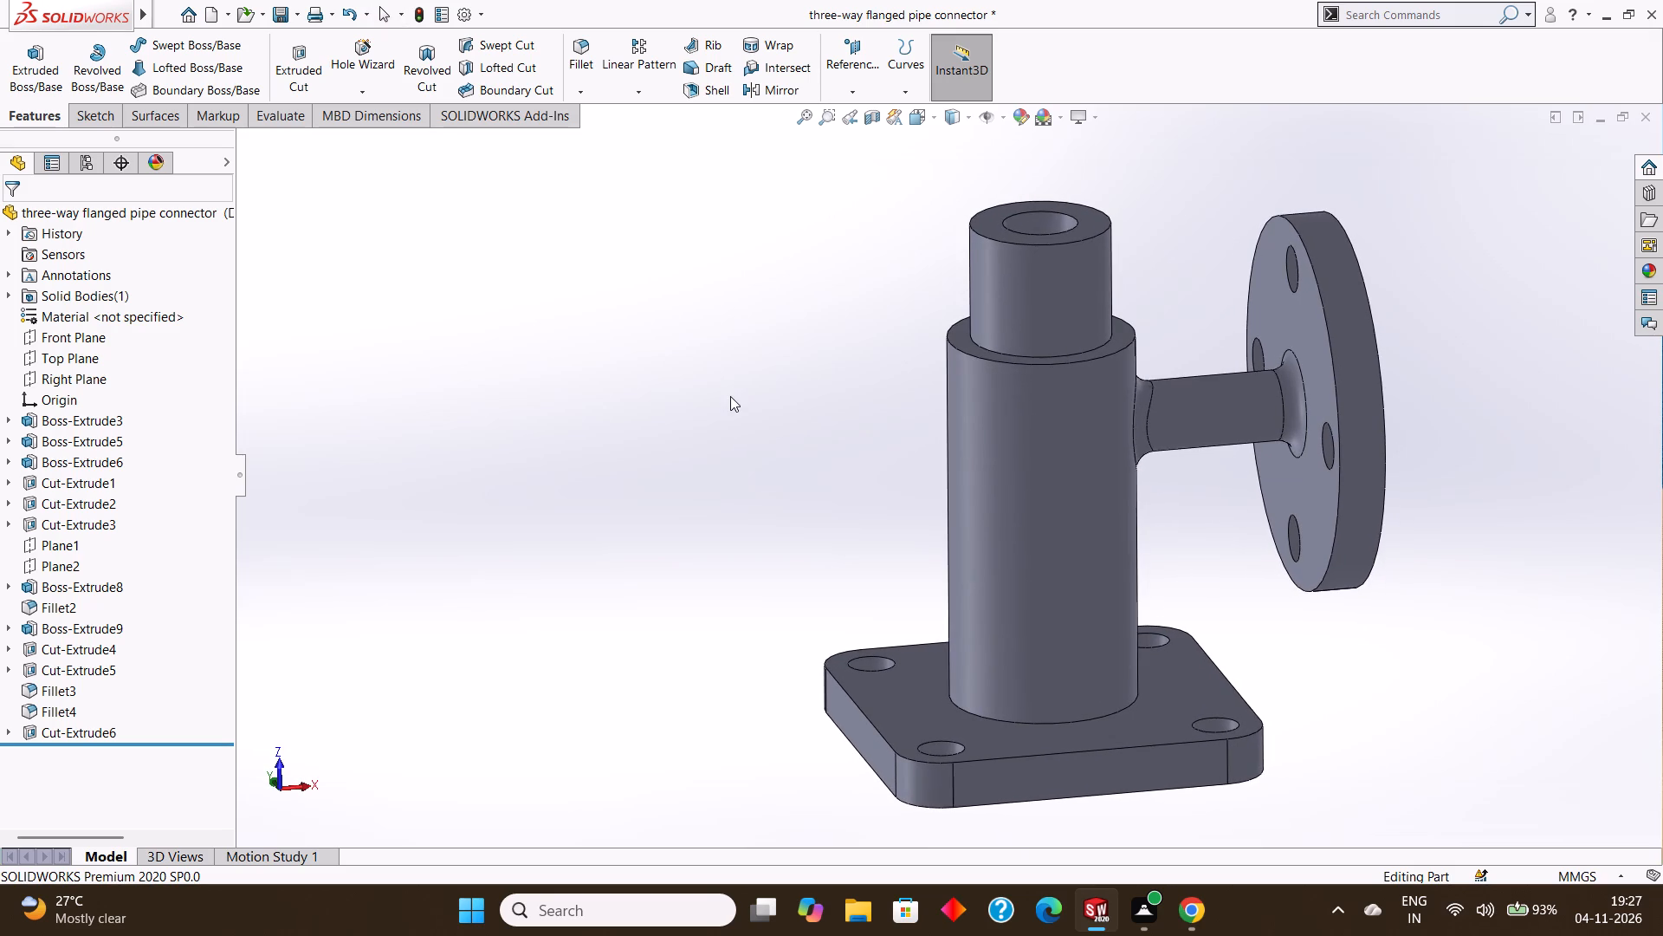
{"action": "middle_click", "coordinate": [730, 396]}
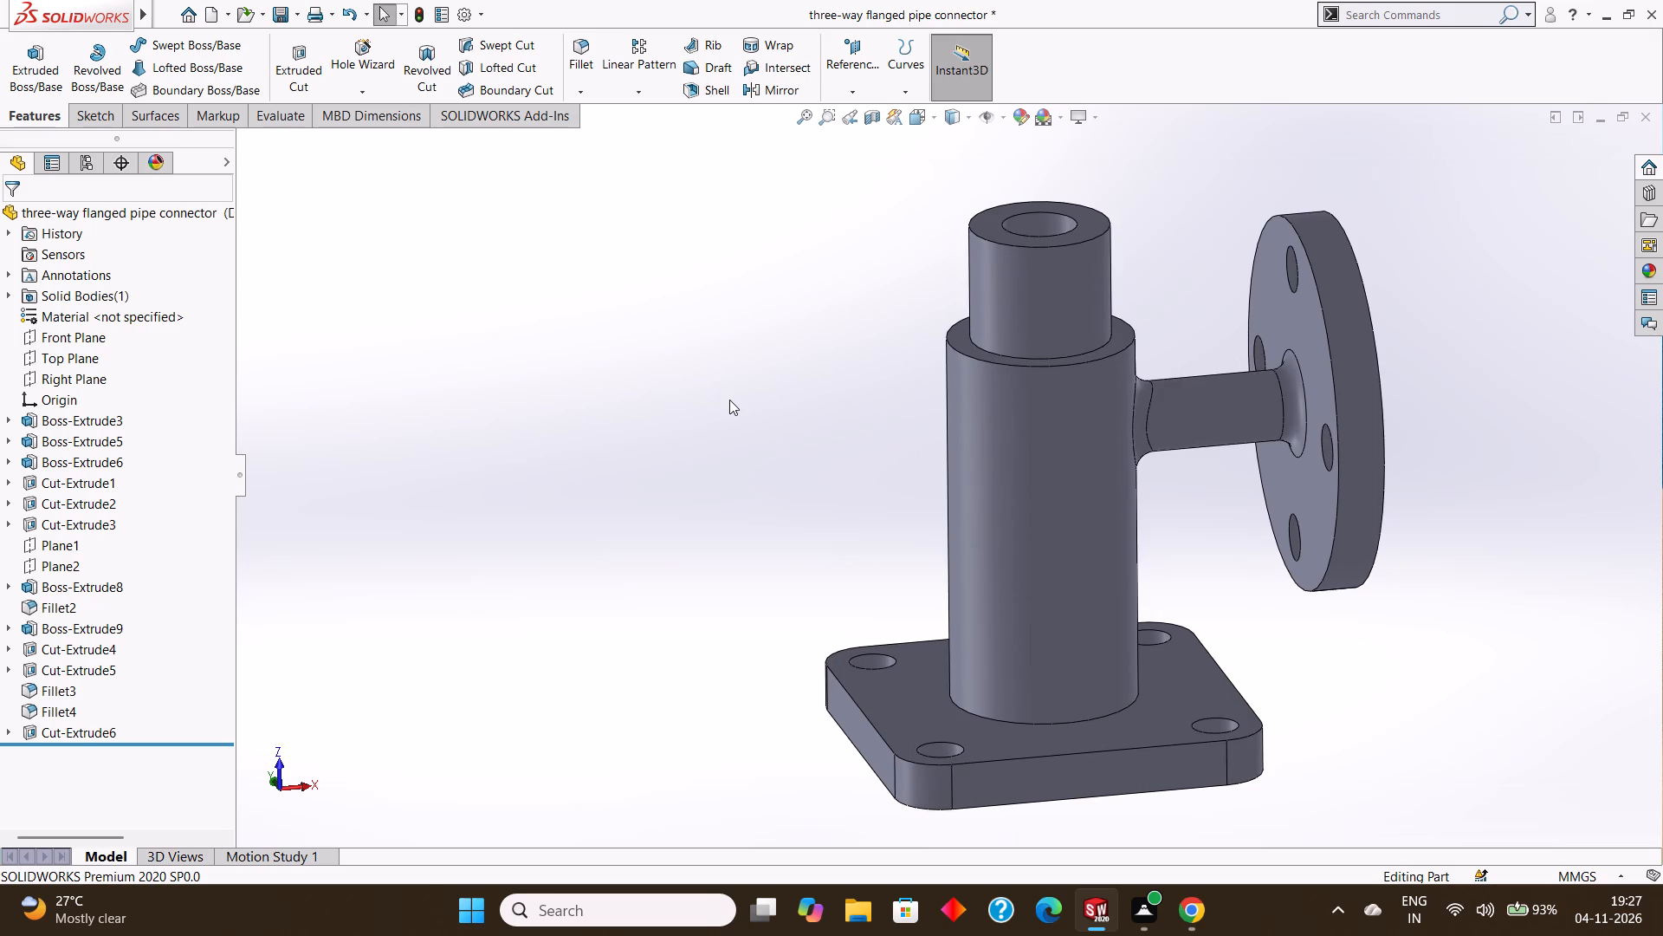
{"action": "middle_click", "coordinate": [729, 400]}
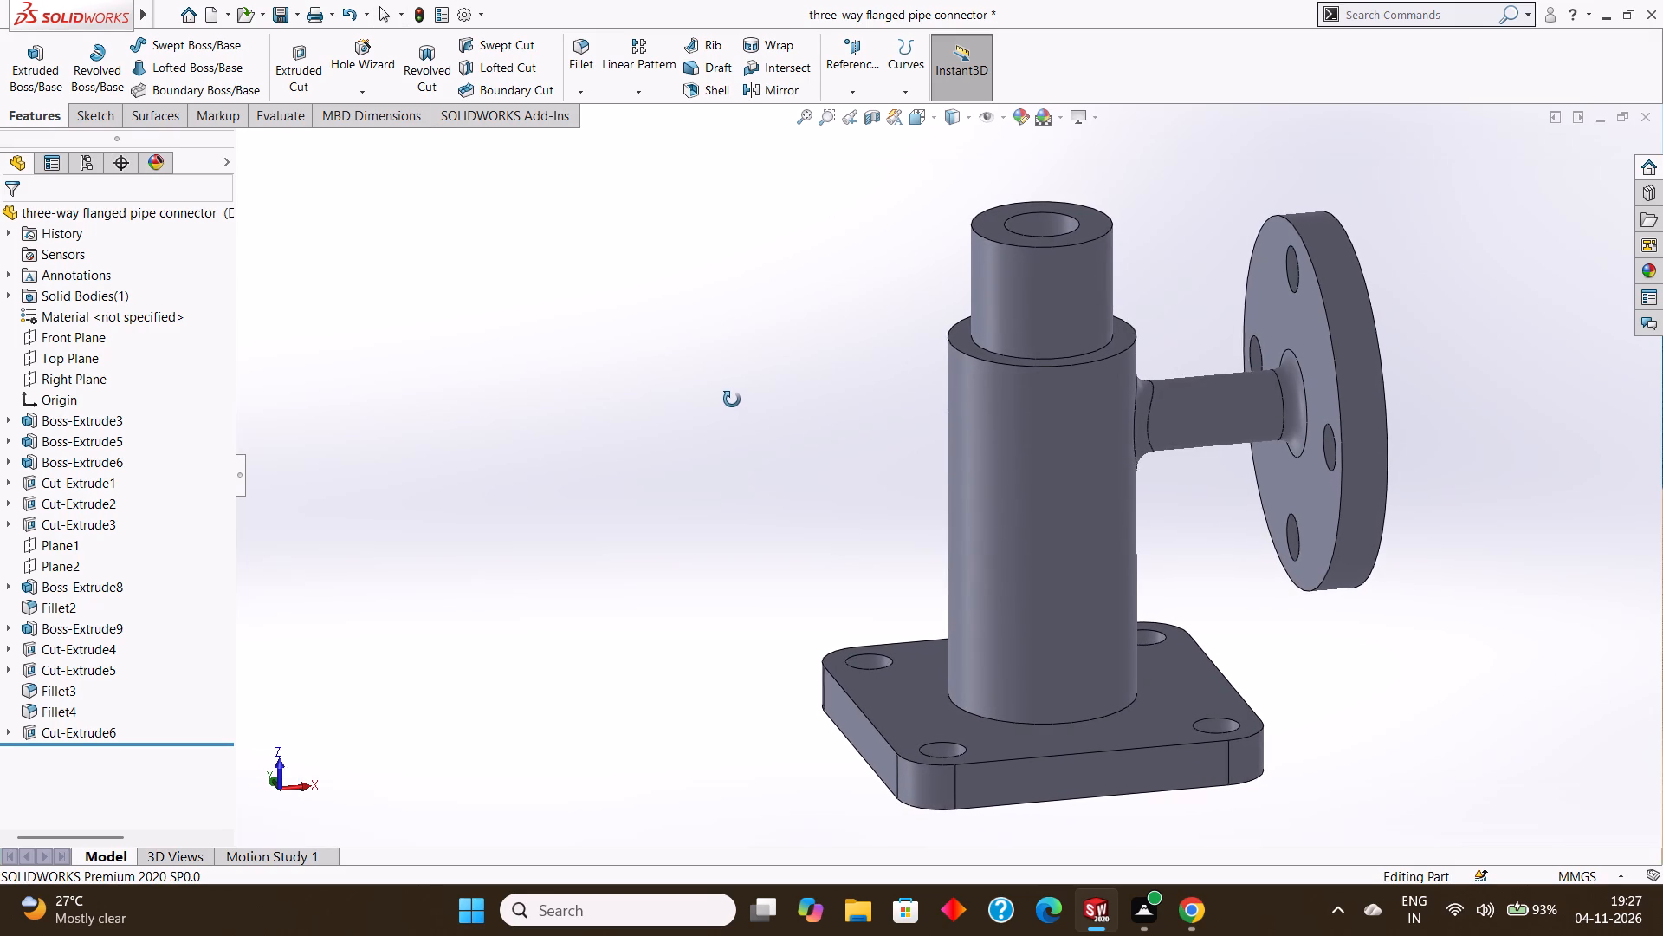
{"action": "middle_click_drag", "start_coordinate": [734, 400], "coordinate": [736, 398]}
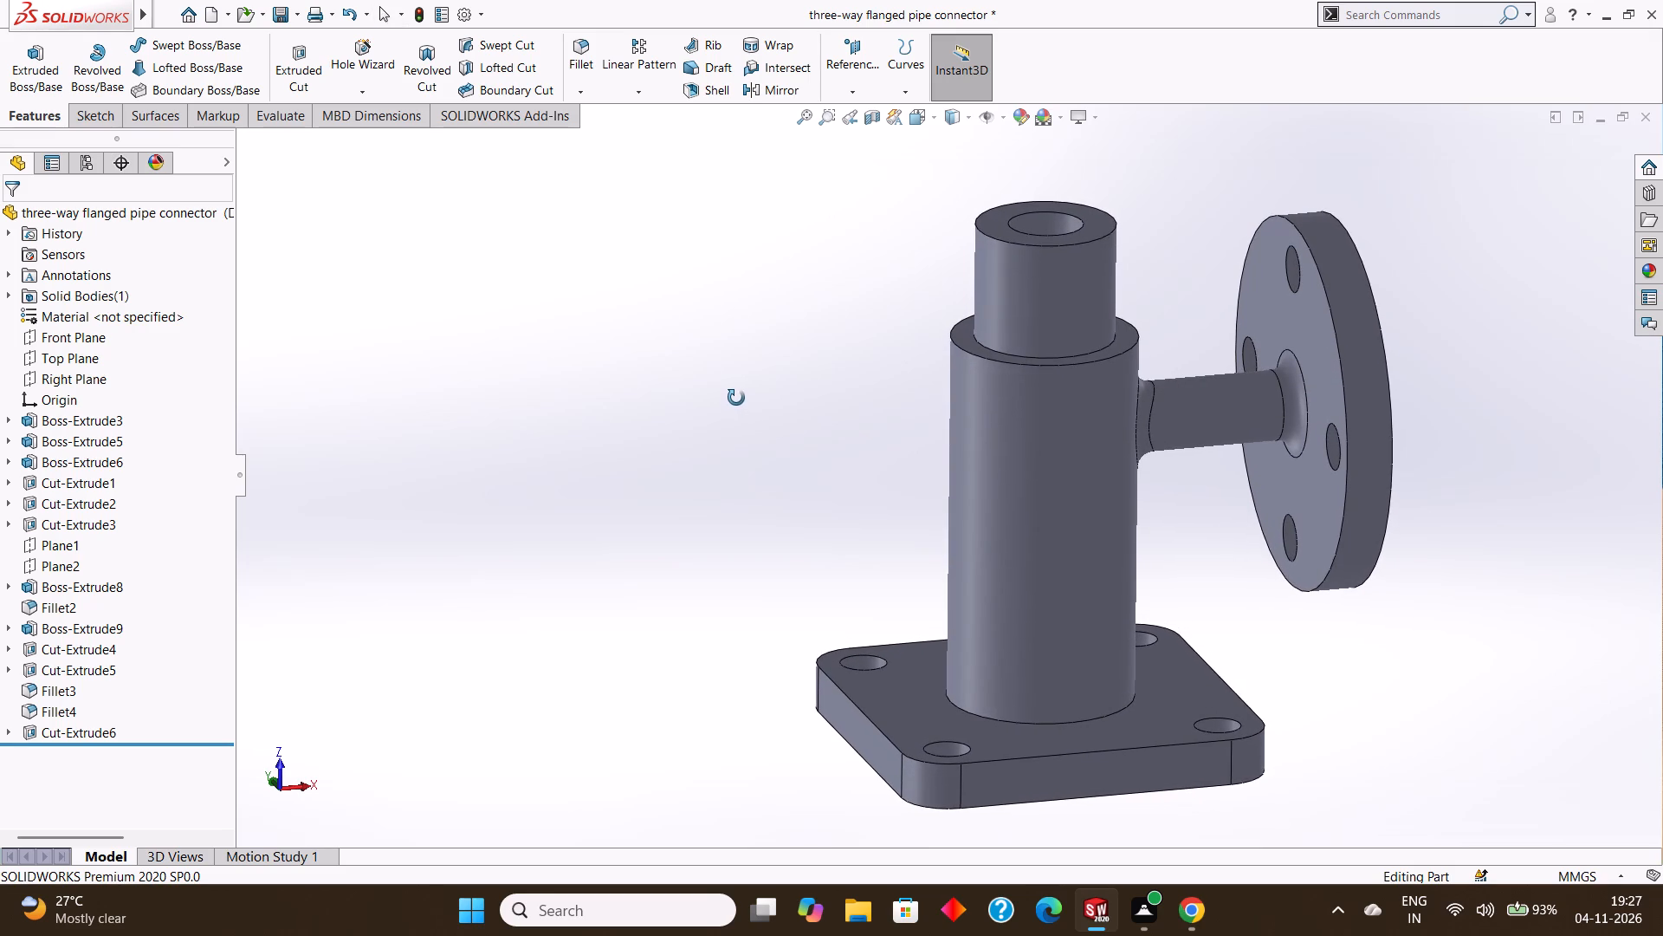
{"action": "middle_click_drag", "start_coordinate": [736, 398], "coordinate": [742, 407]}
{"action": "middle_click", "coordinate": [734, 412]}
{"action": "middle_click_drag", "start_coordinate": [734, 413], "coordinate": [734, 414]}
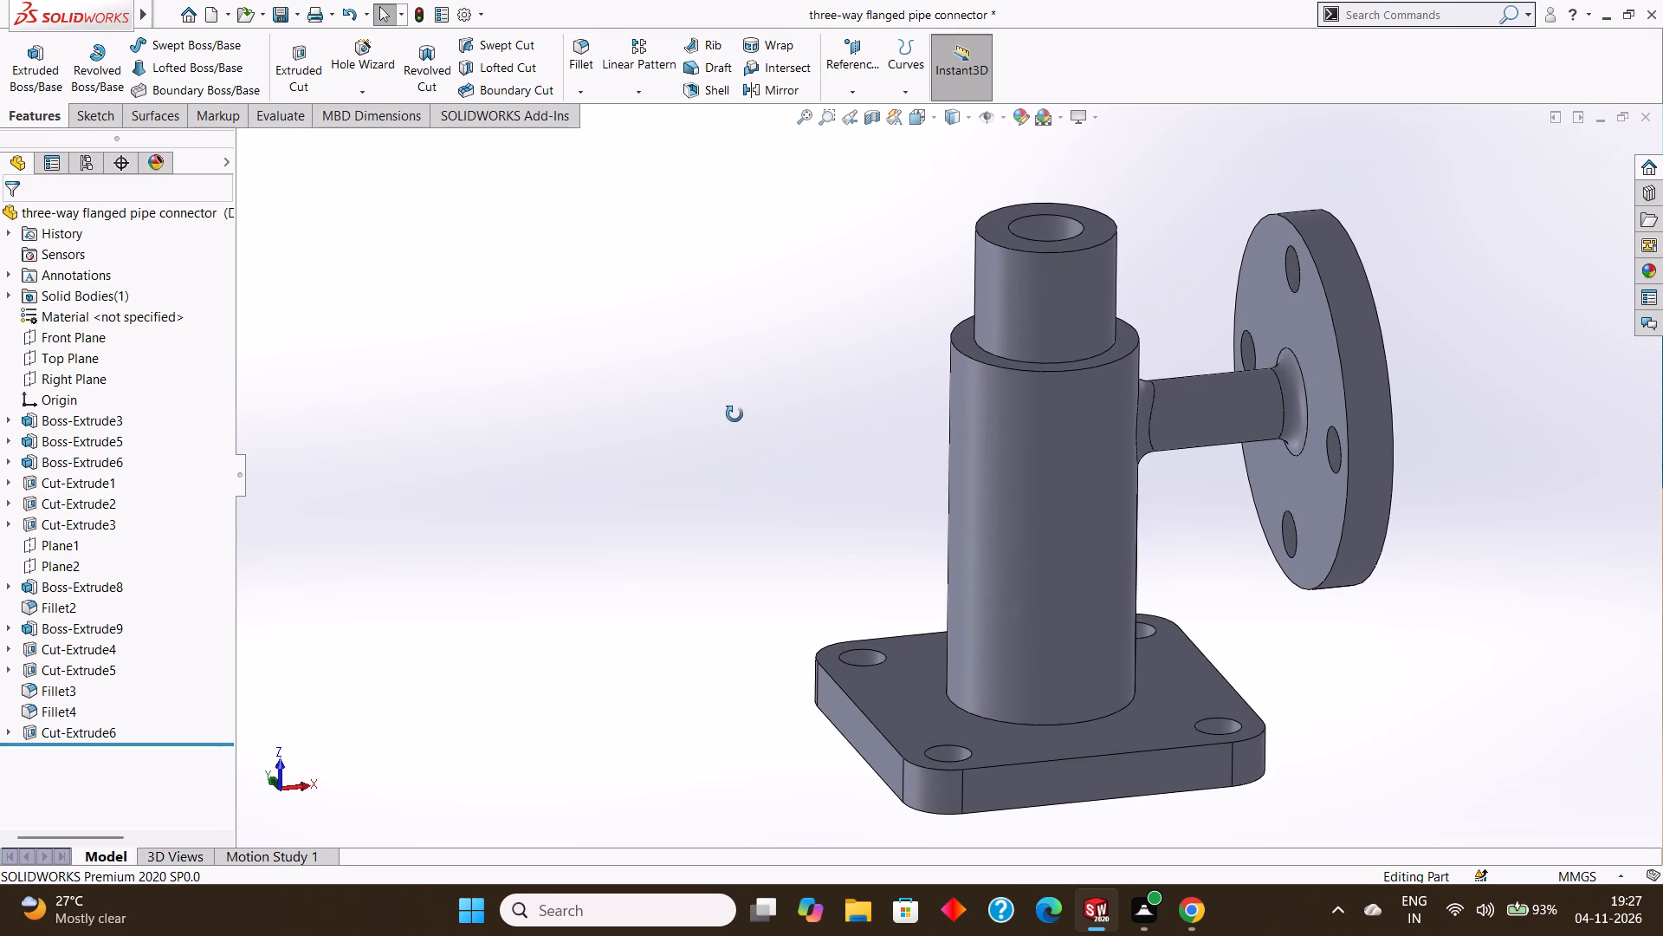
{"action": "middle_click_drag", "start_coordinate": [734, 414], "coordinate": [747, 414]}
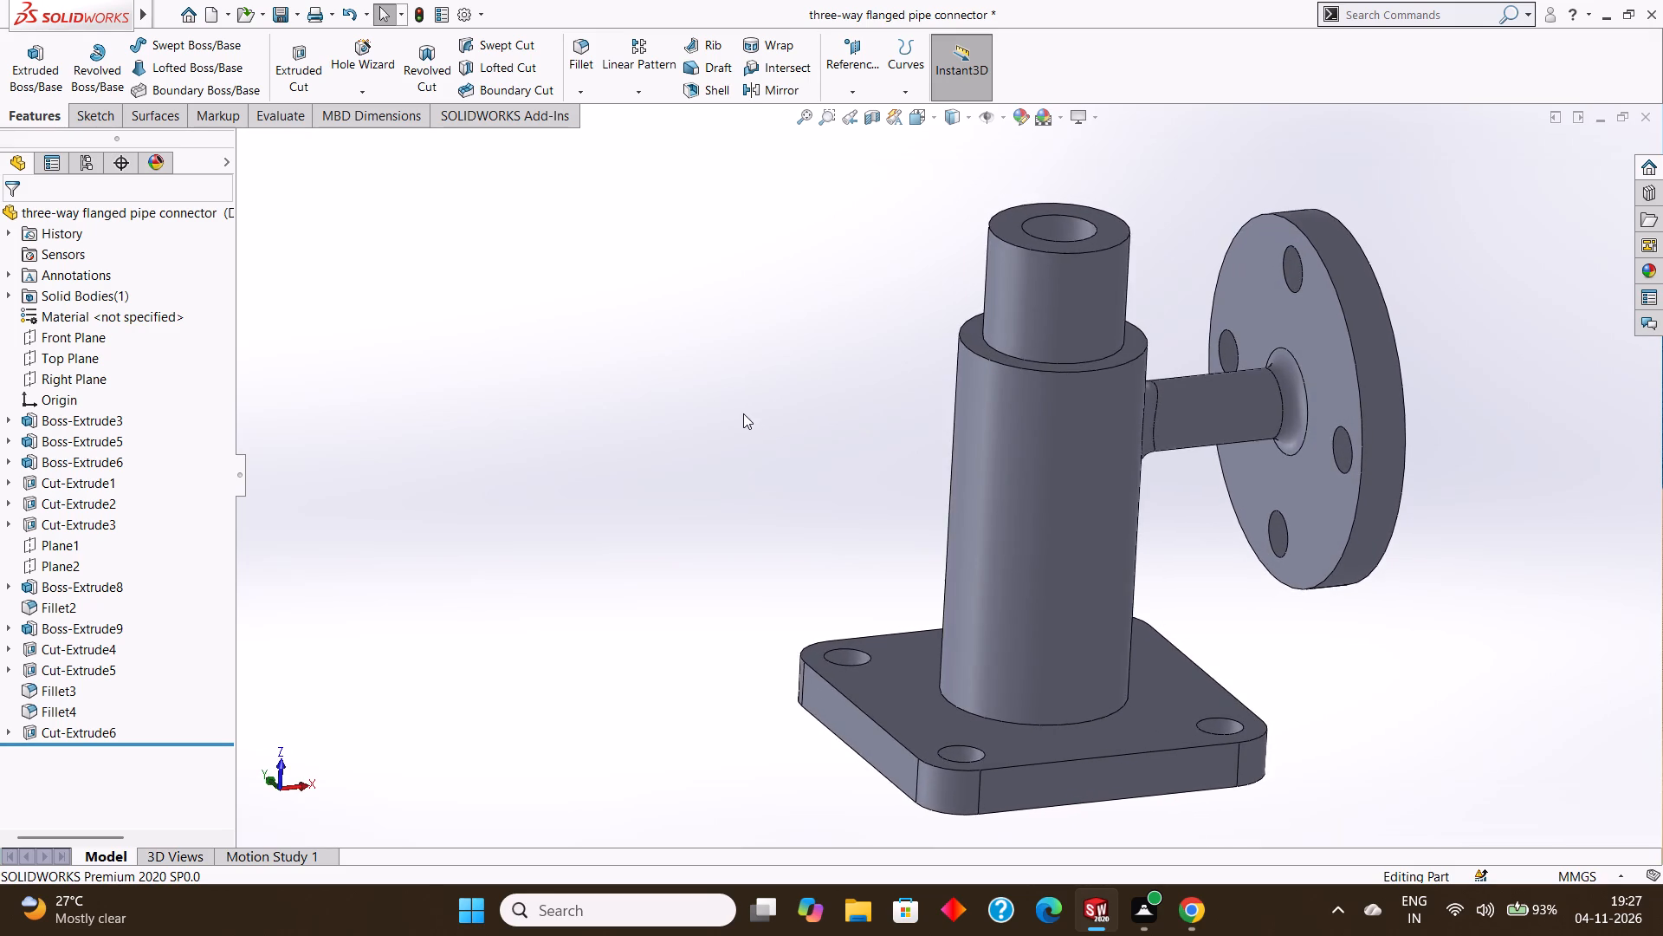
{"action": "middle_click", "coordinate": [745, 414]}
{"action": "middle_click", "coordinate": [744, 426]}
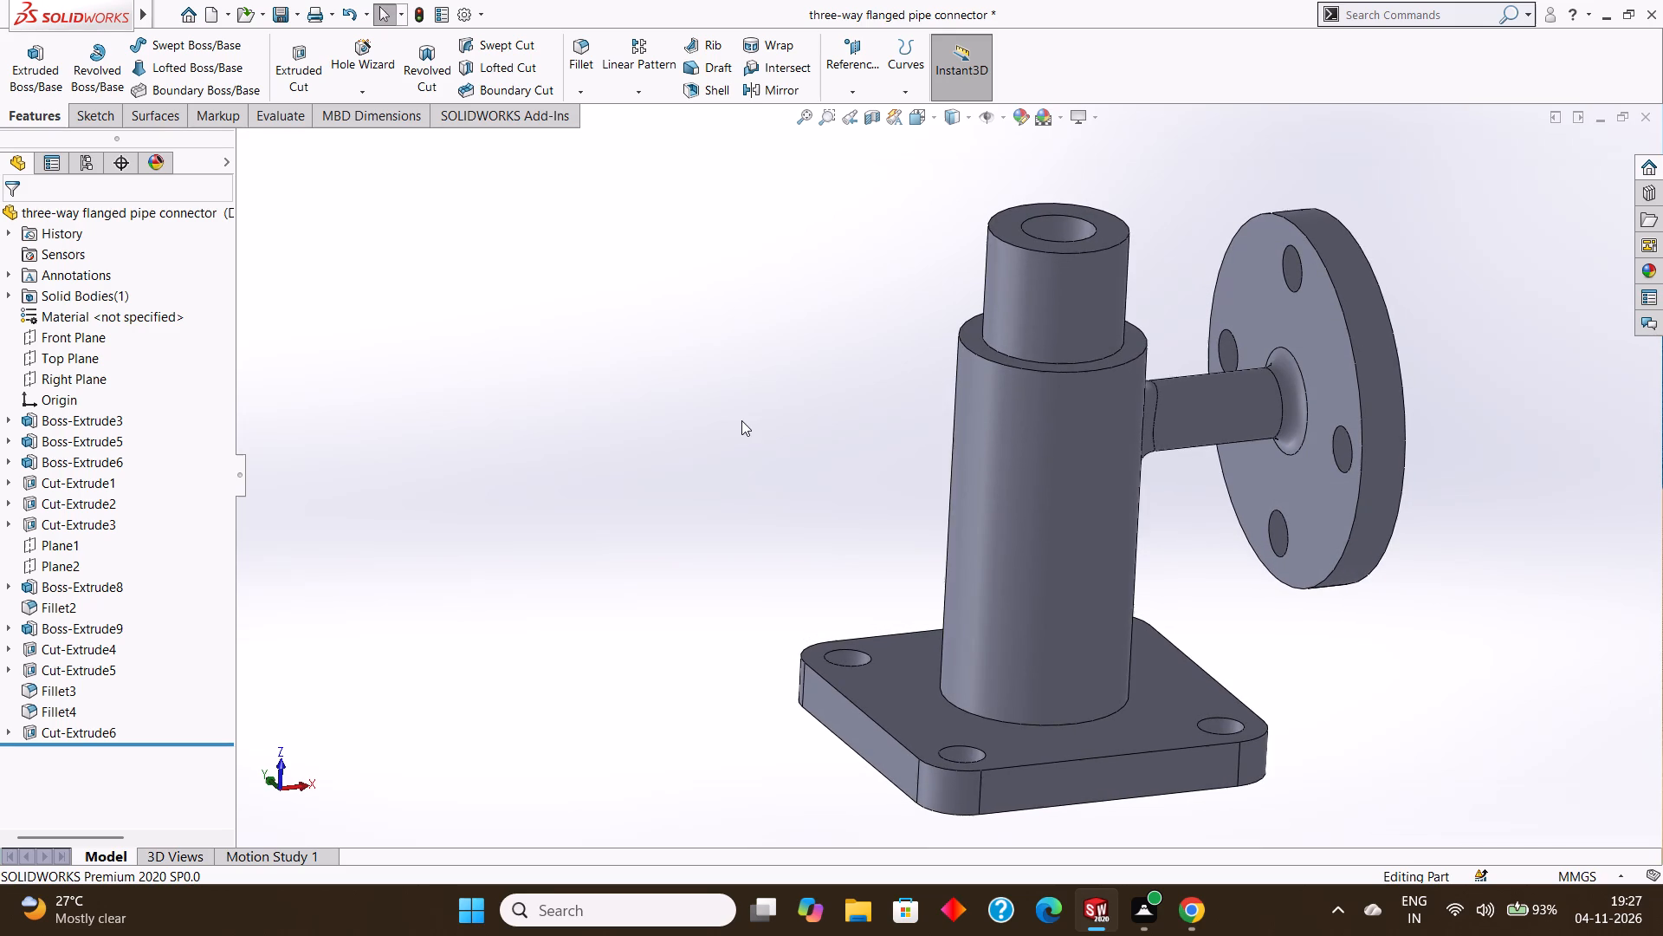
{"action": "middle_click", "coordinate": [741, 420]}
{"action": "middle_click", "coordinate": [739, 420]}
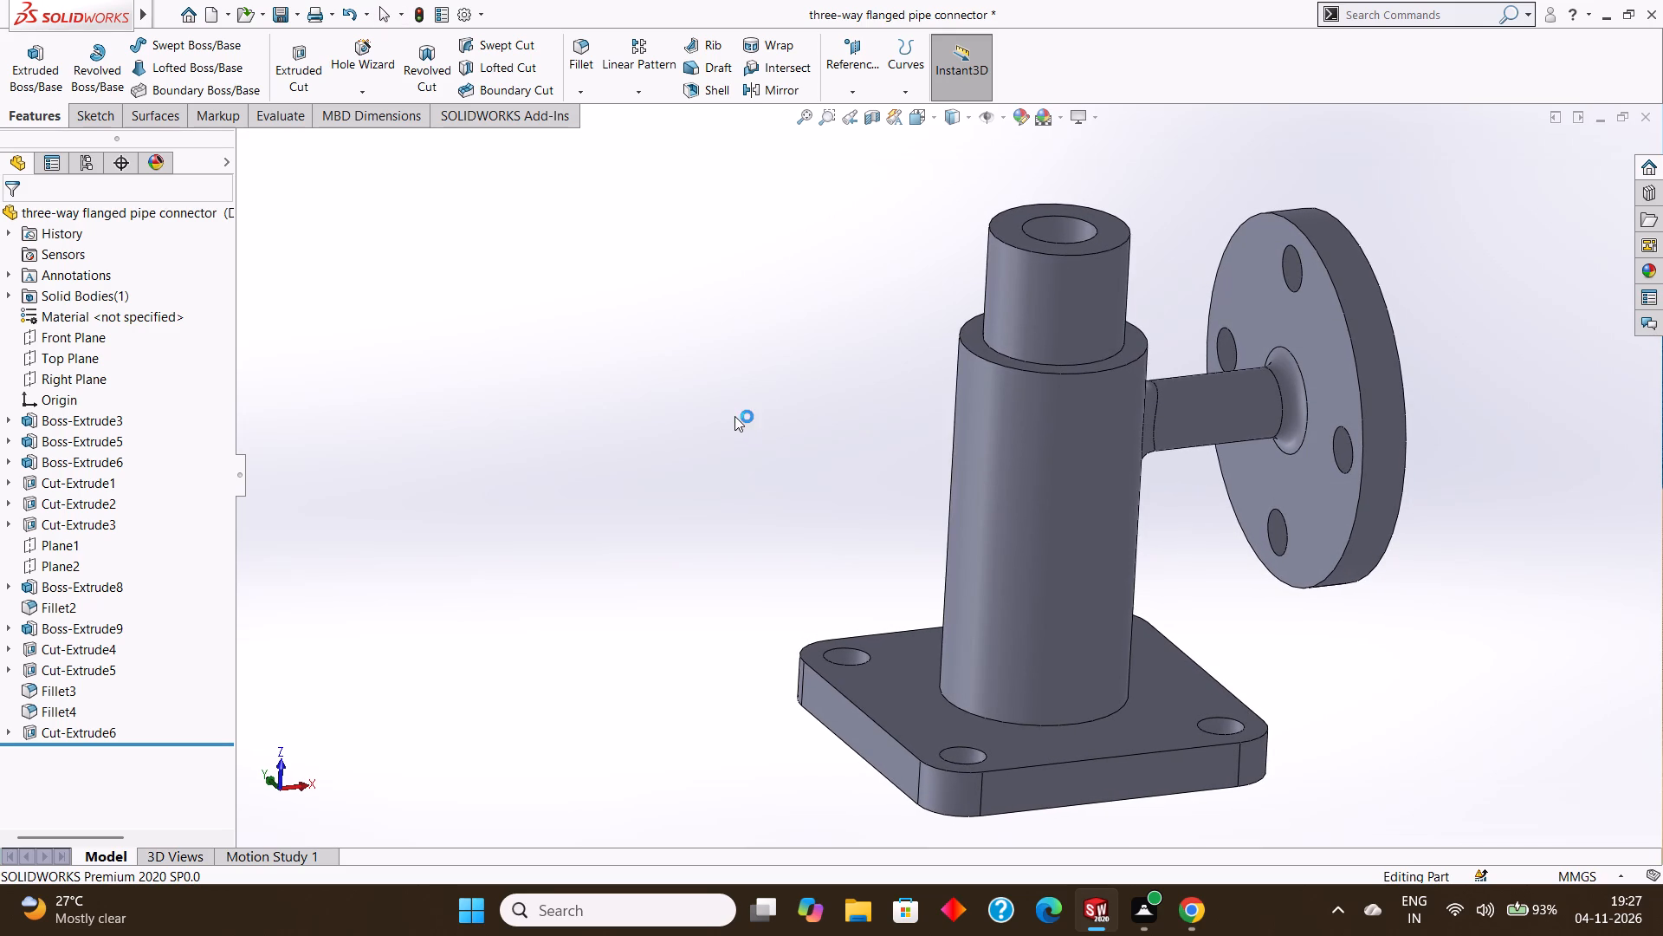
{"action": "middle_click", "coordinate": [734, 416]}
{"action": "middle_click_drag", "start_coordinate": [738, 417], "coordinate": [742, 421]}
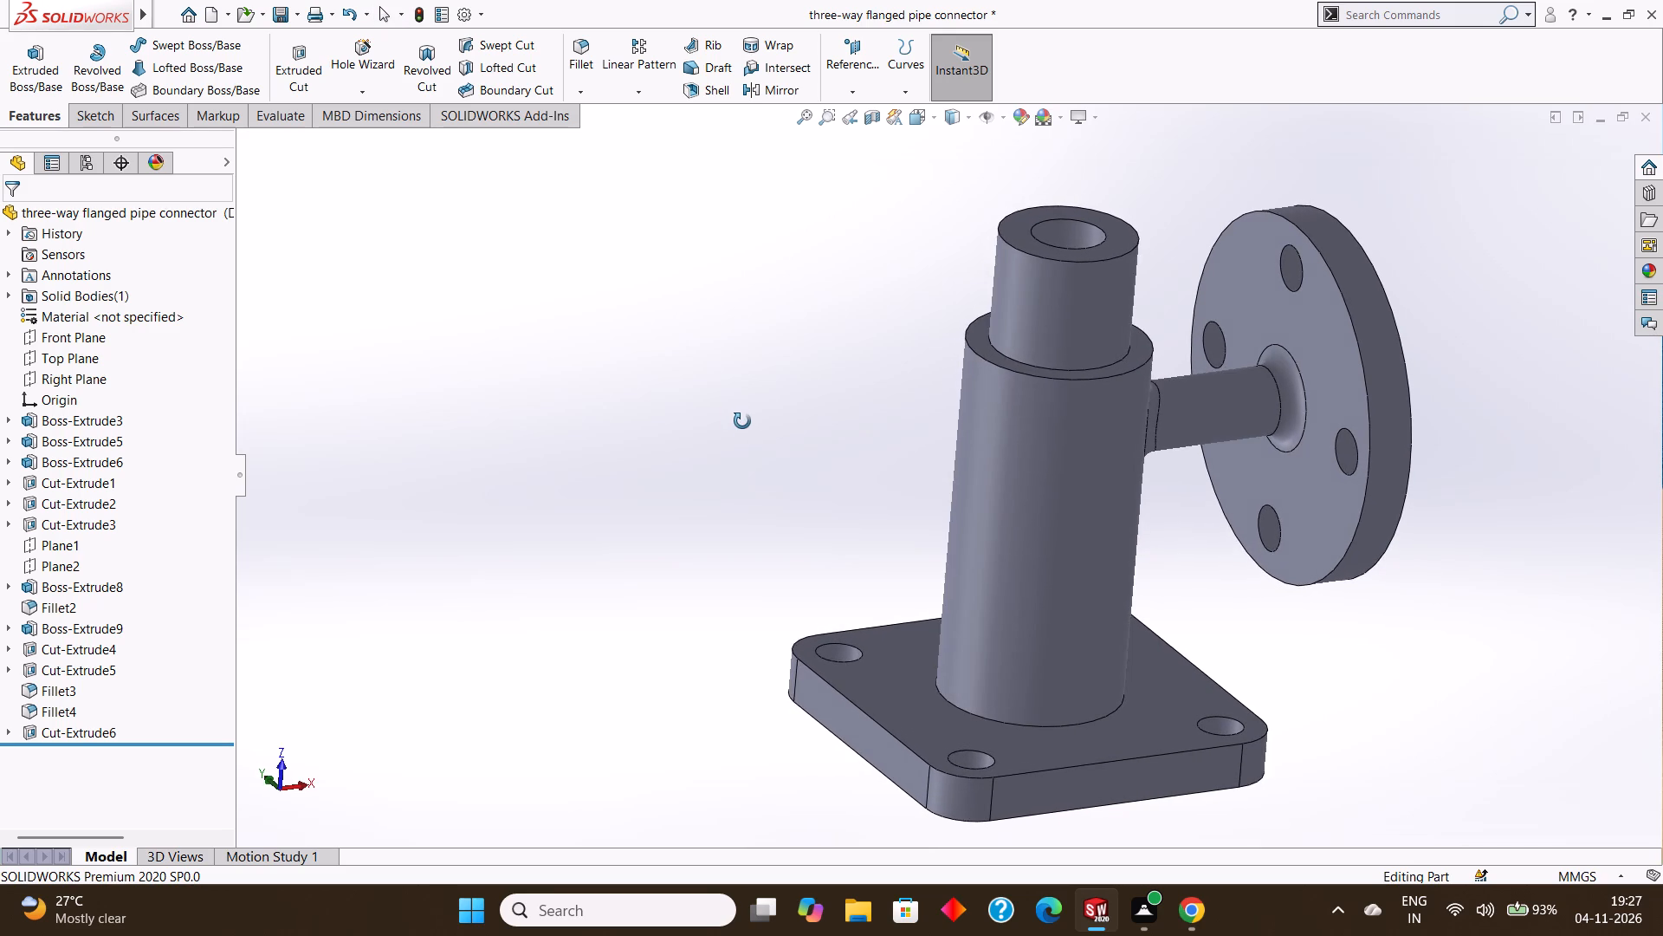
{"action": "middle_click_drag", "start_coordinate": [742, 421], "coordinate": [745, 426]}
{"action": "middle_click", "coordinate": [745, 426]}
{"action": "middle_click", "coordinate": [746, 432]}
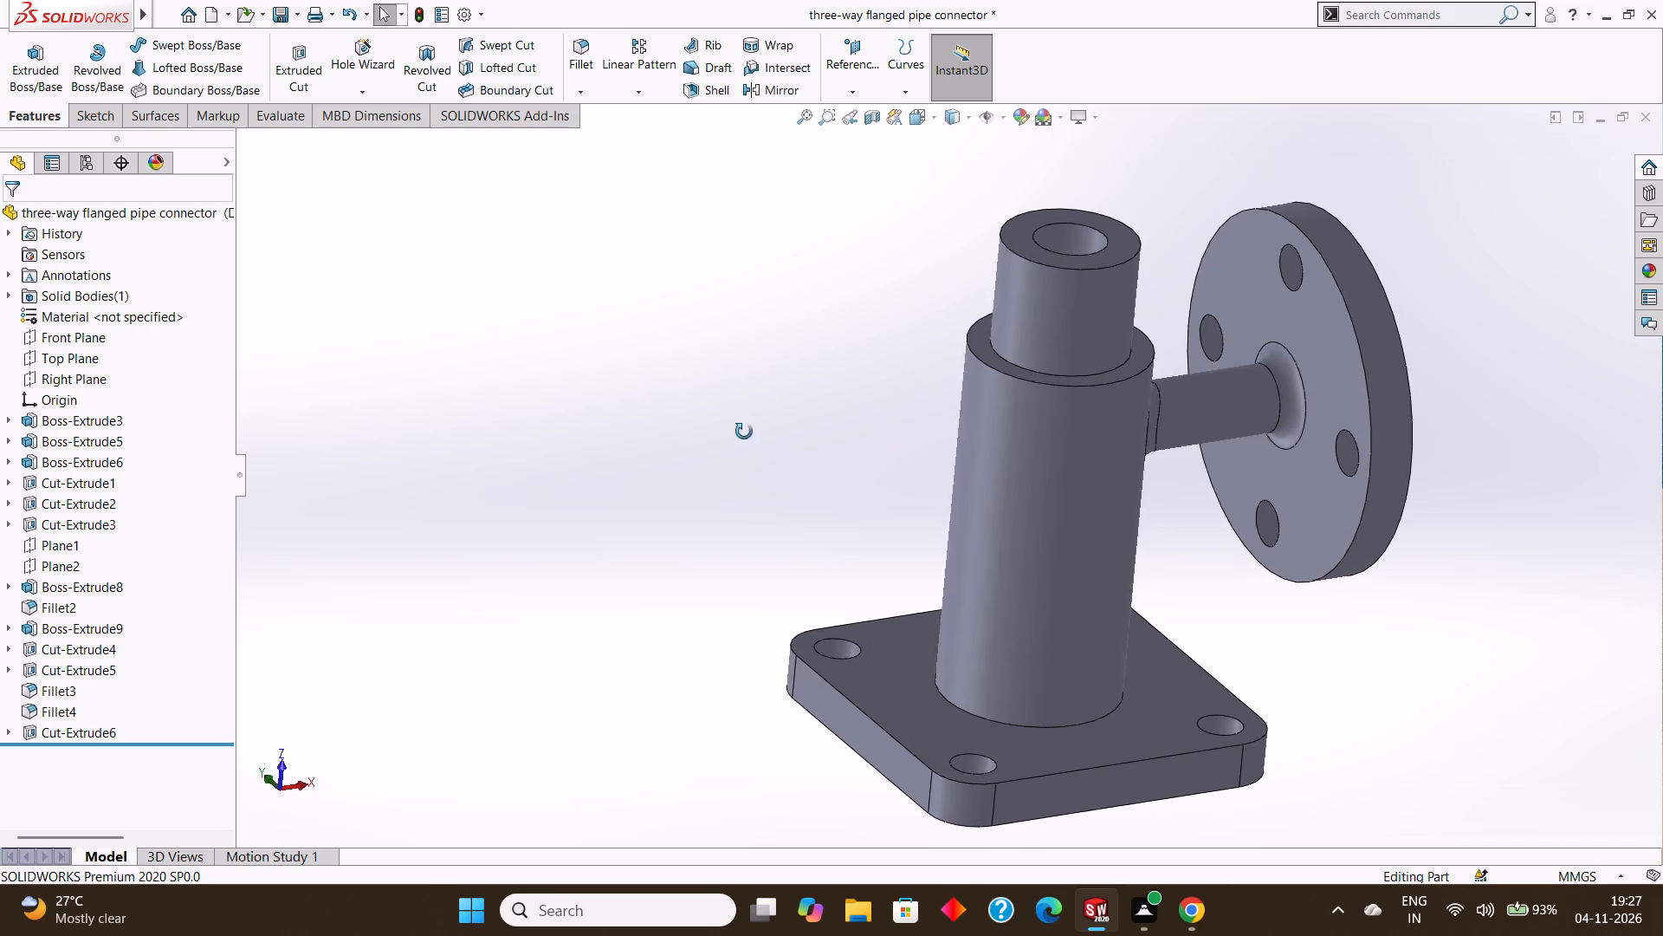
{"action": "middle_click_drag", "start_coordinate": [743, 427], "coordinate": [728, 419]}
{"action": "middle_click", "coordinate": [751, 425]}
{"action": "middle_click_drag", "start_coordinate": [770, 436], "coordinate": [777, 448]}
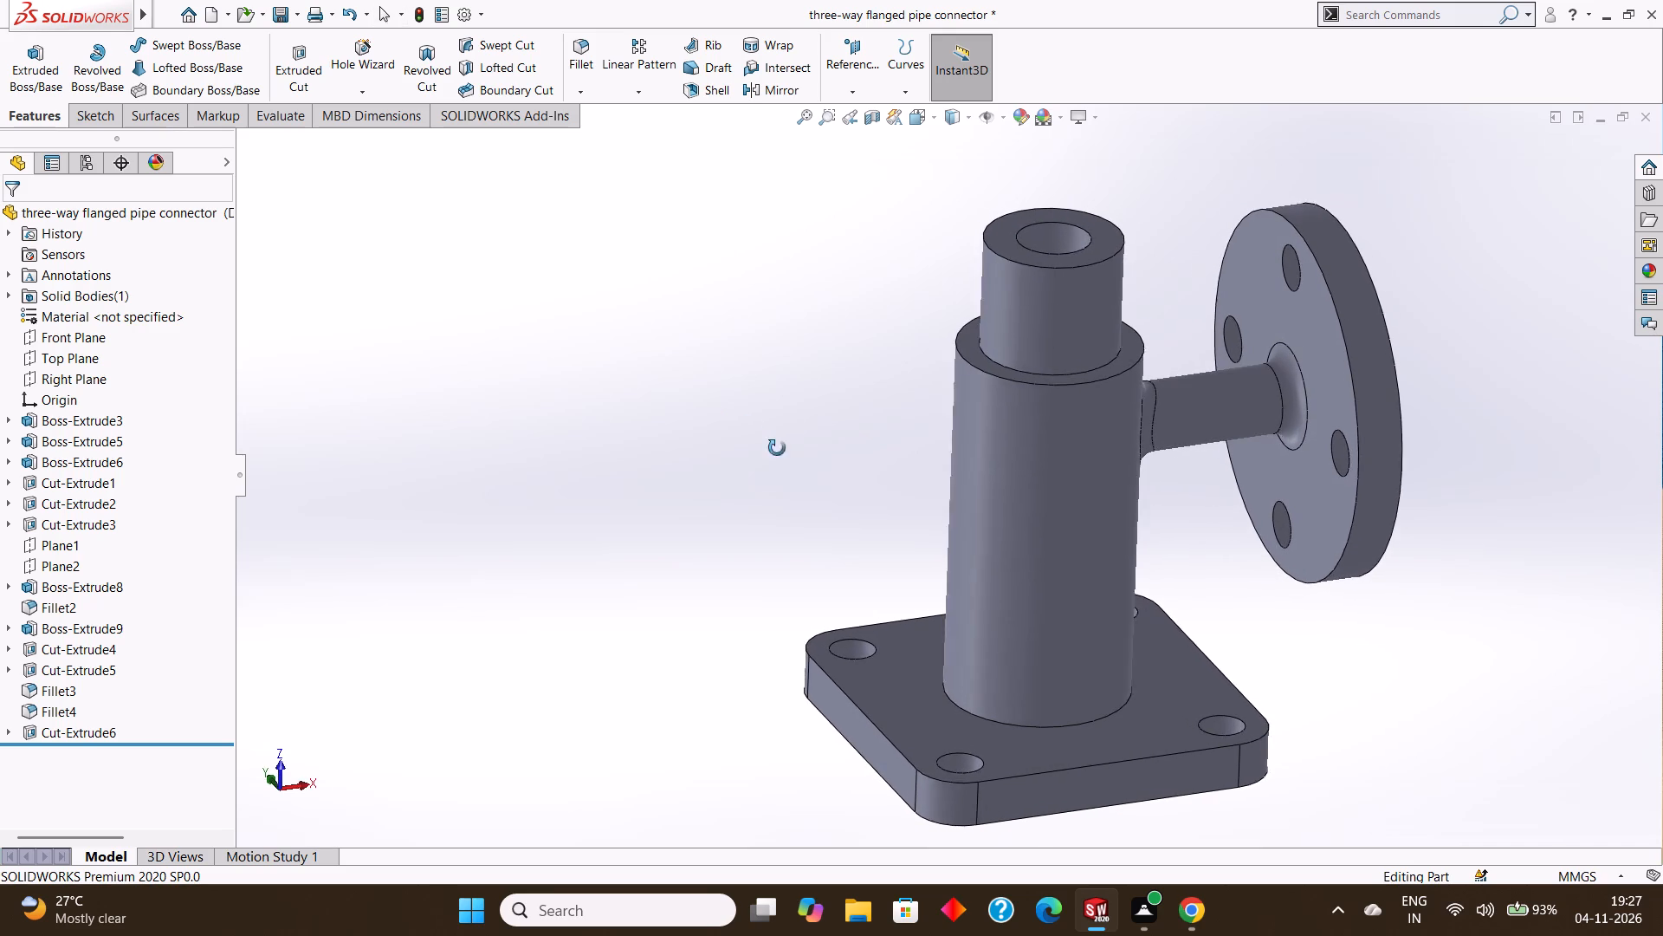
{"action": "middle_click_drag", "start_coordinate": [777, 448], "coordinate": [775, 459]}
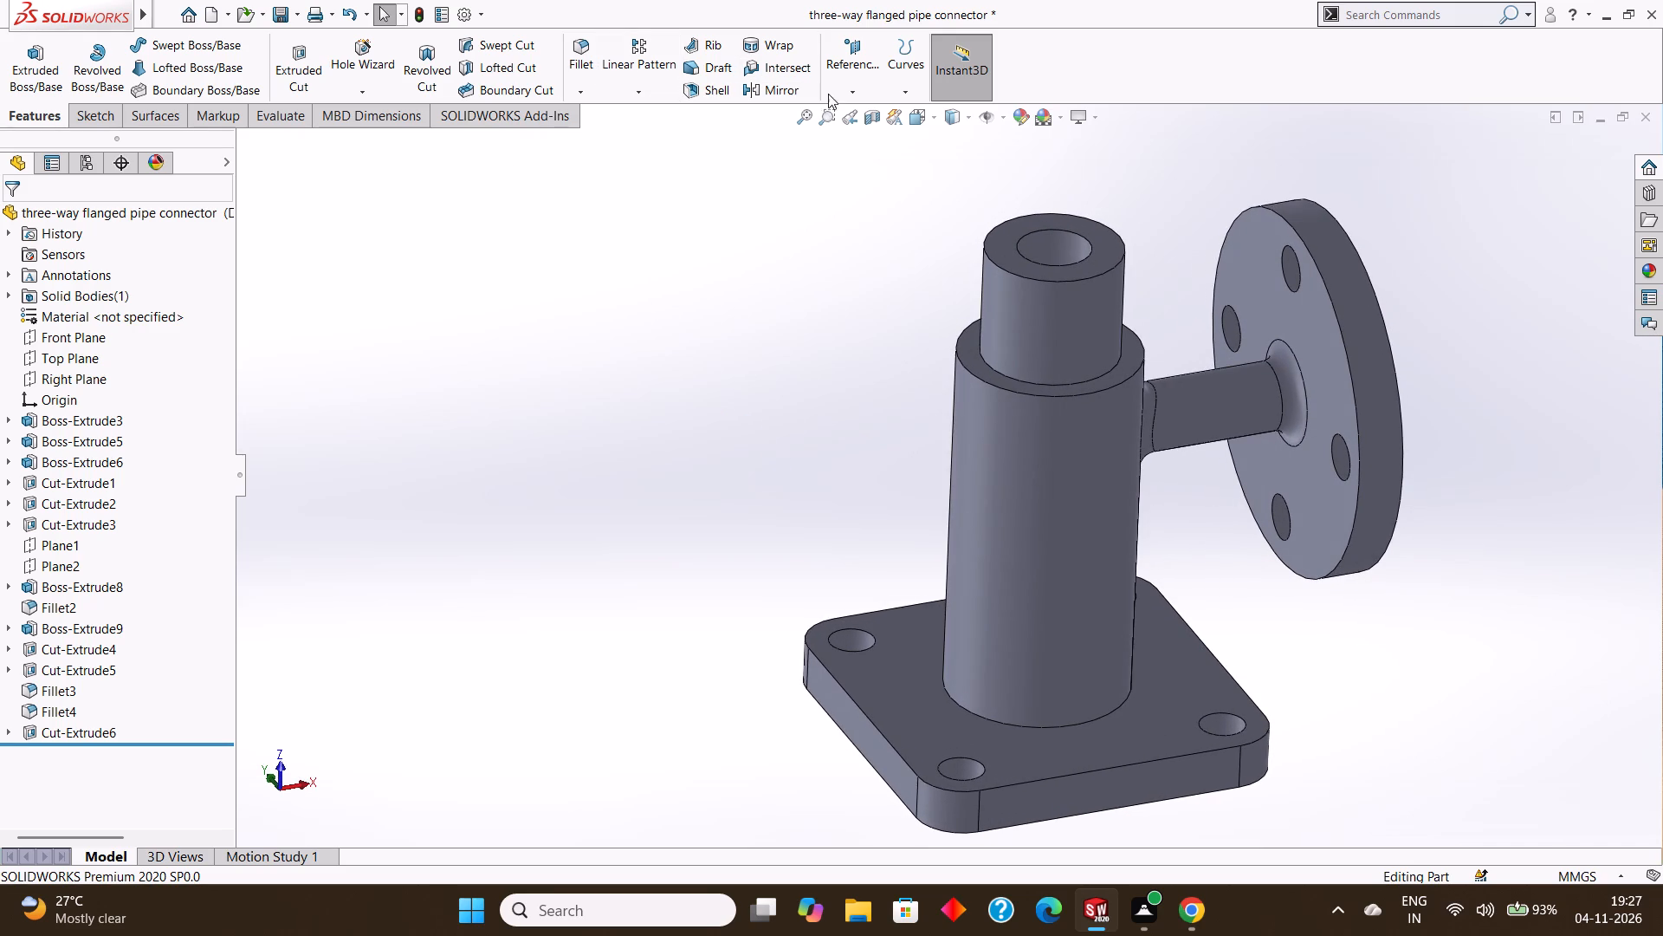
Create a reference plane offset 30 mm from the Right Plane, towards the round side flange.
{"action": "left_click", "coordinate": [847, 91]}
{"action": "left_click", "coordinate": [872, 113]}
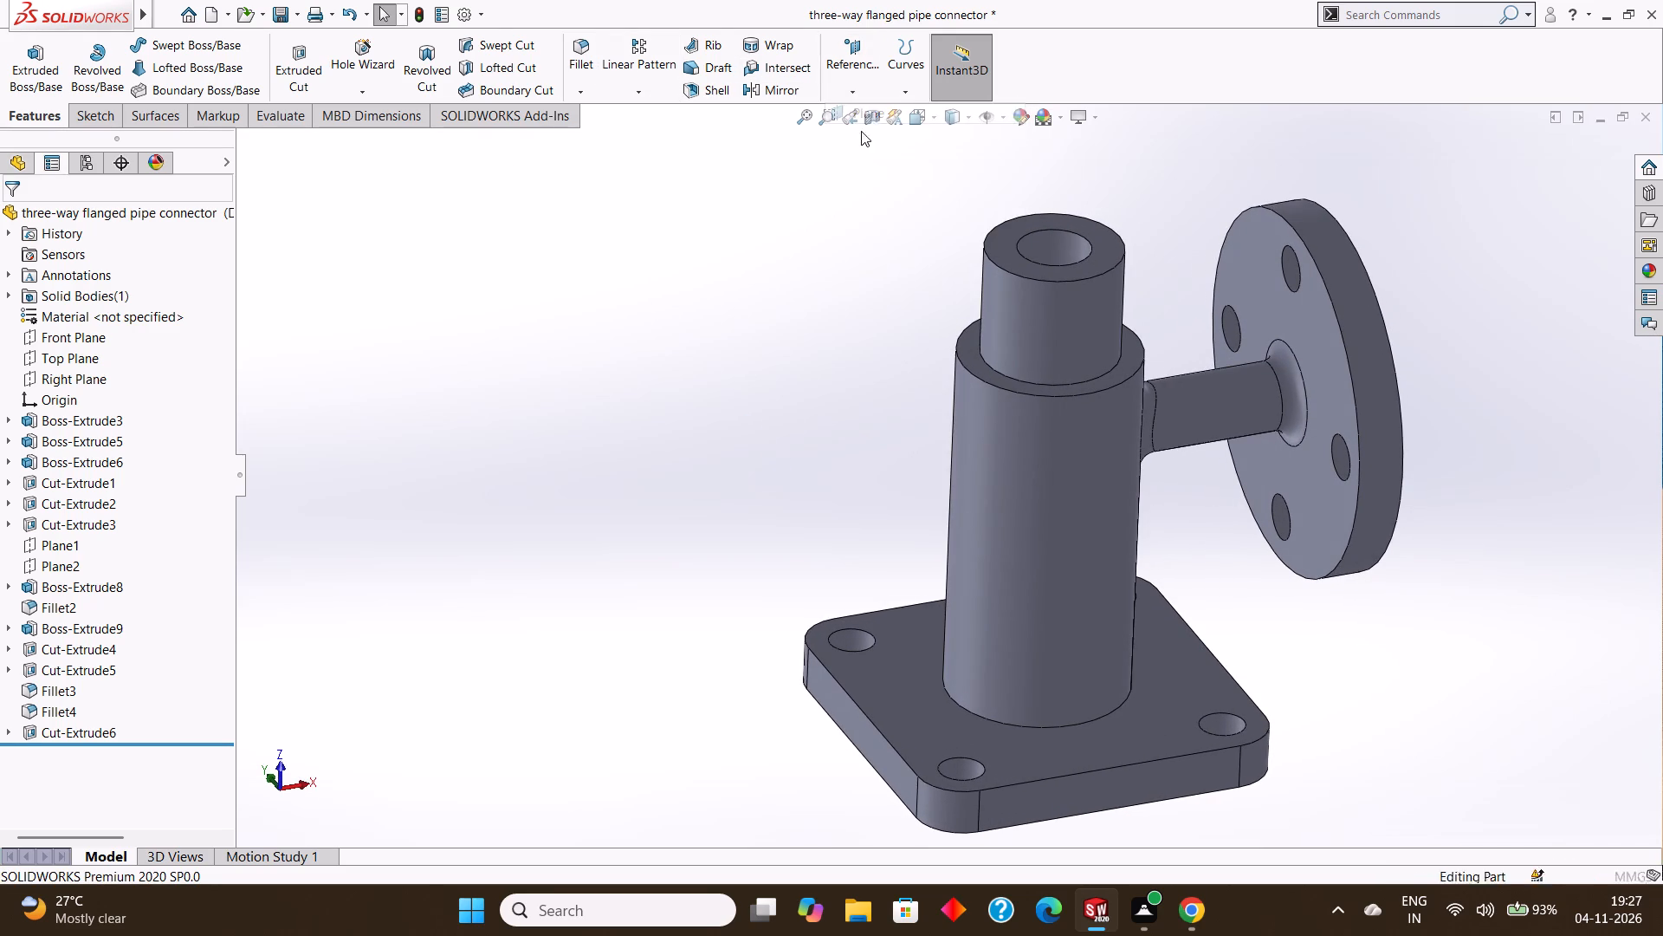
{"action": "left_click", "coordinate": [248, 140]}
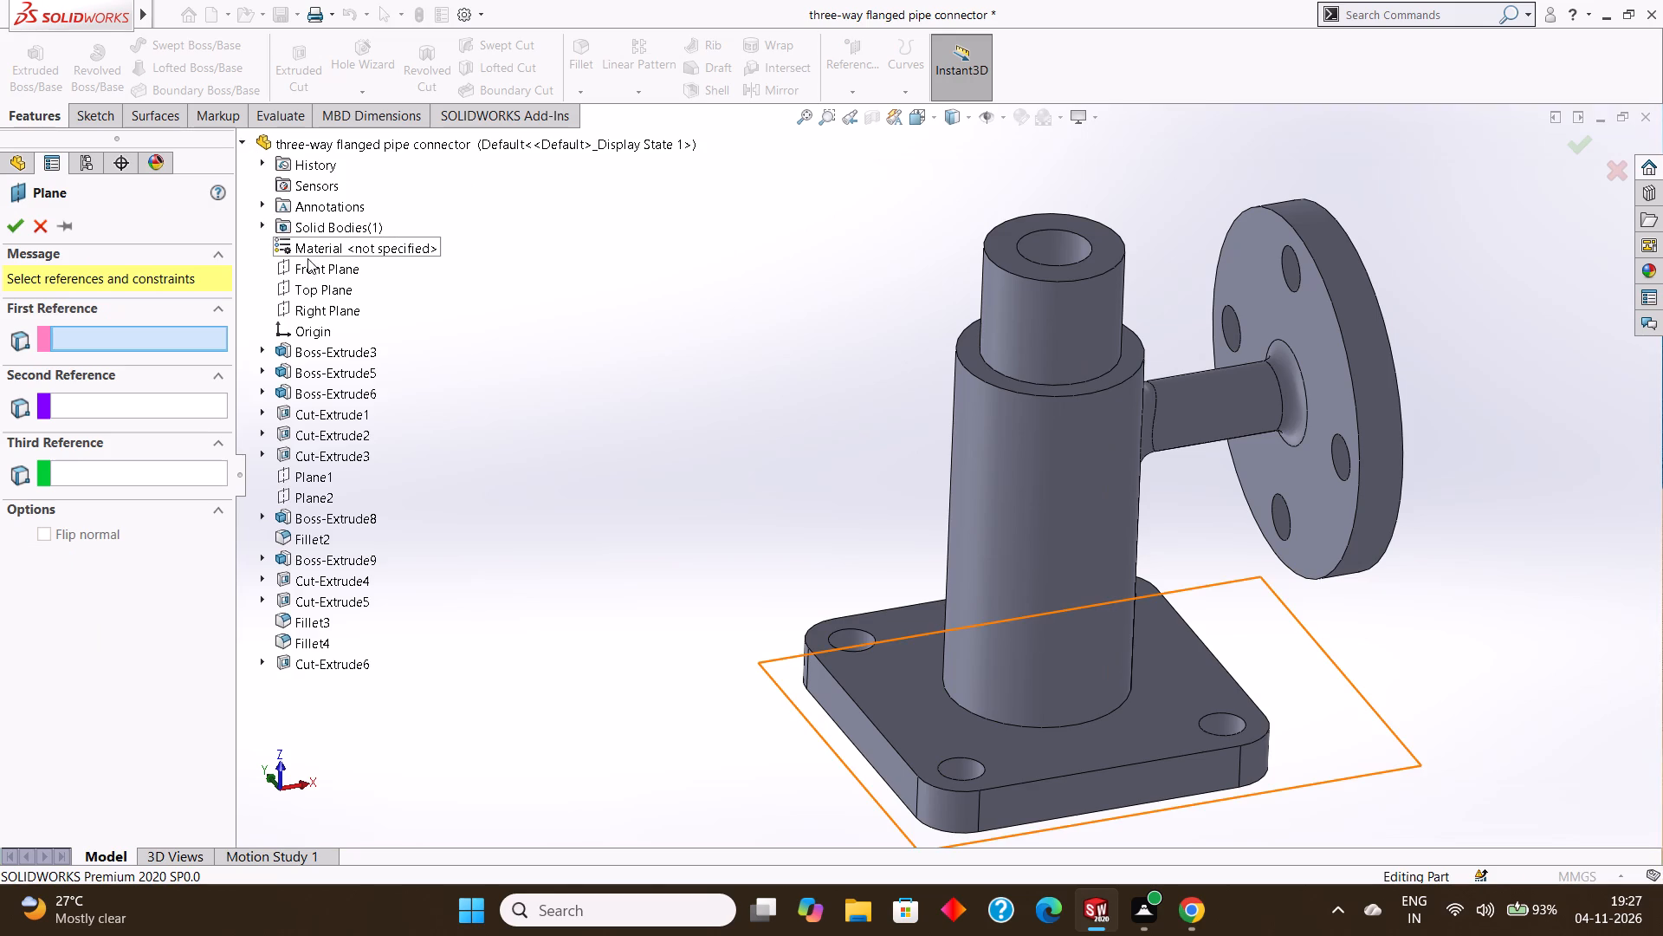
{"action": "left_click", "coordinate": [320, 308]}
{"action": "middle_click_drag", "start_coordinate": [530, 298], "coordinate": [474, 304]}
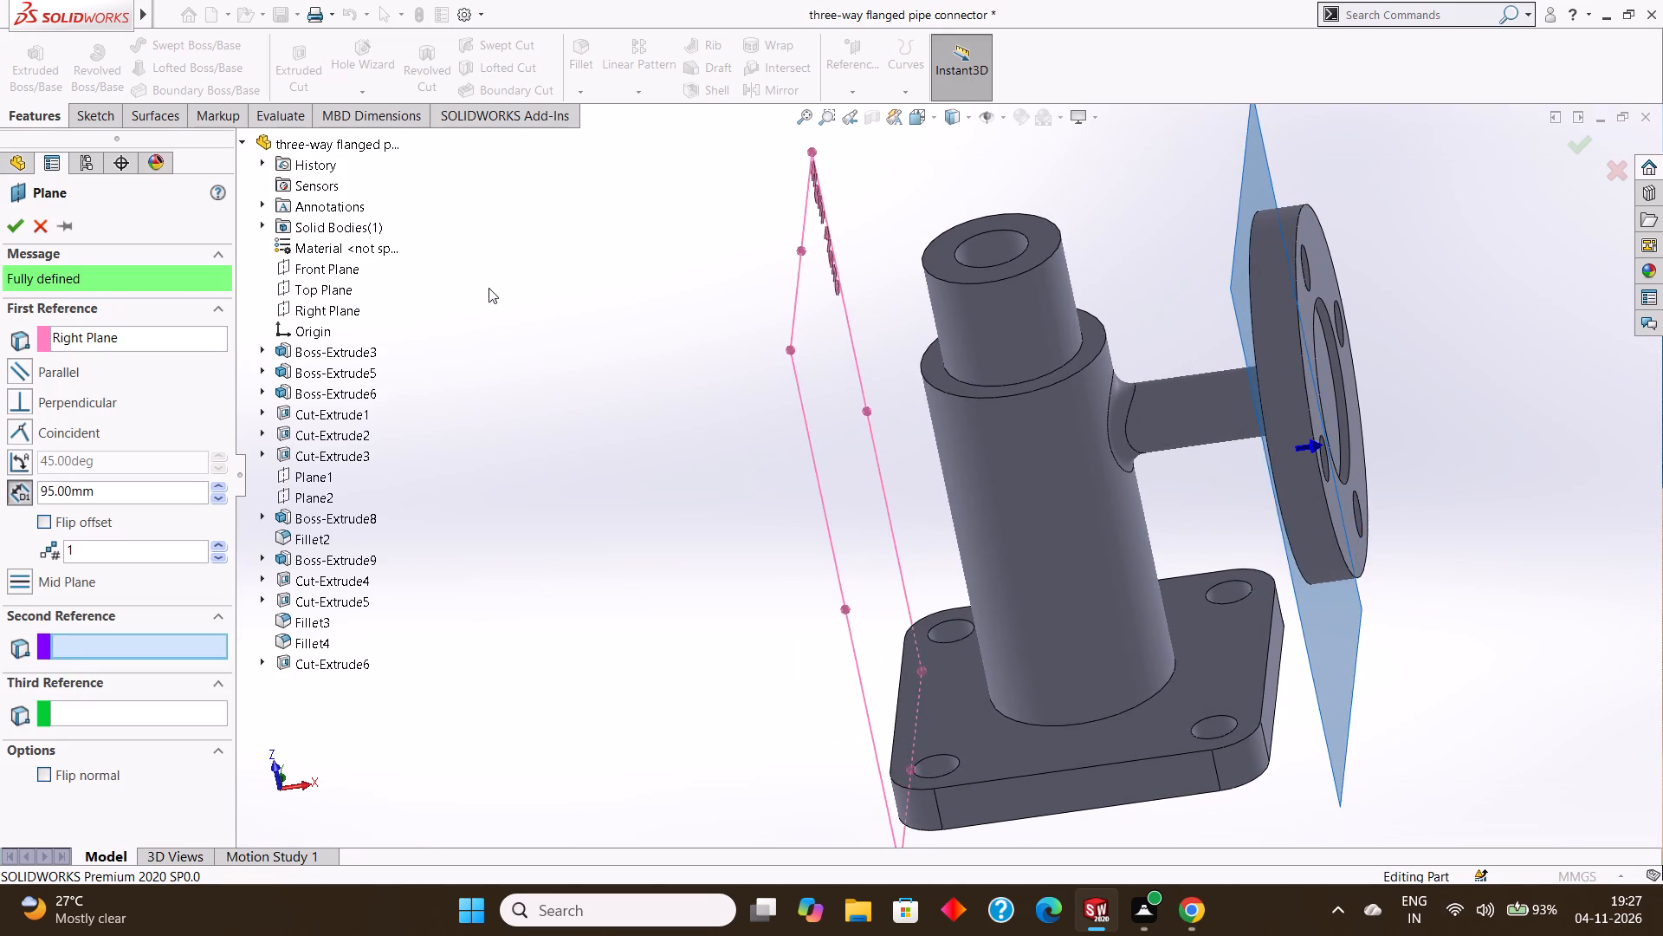
{"action": "middle_click_drag", "start_coordinate": [492, 288], "coordinate": [506, 296]}
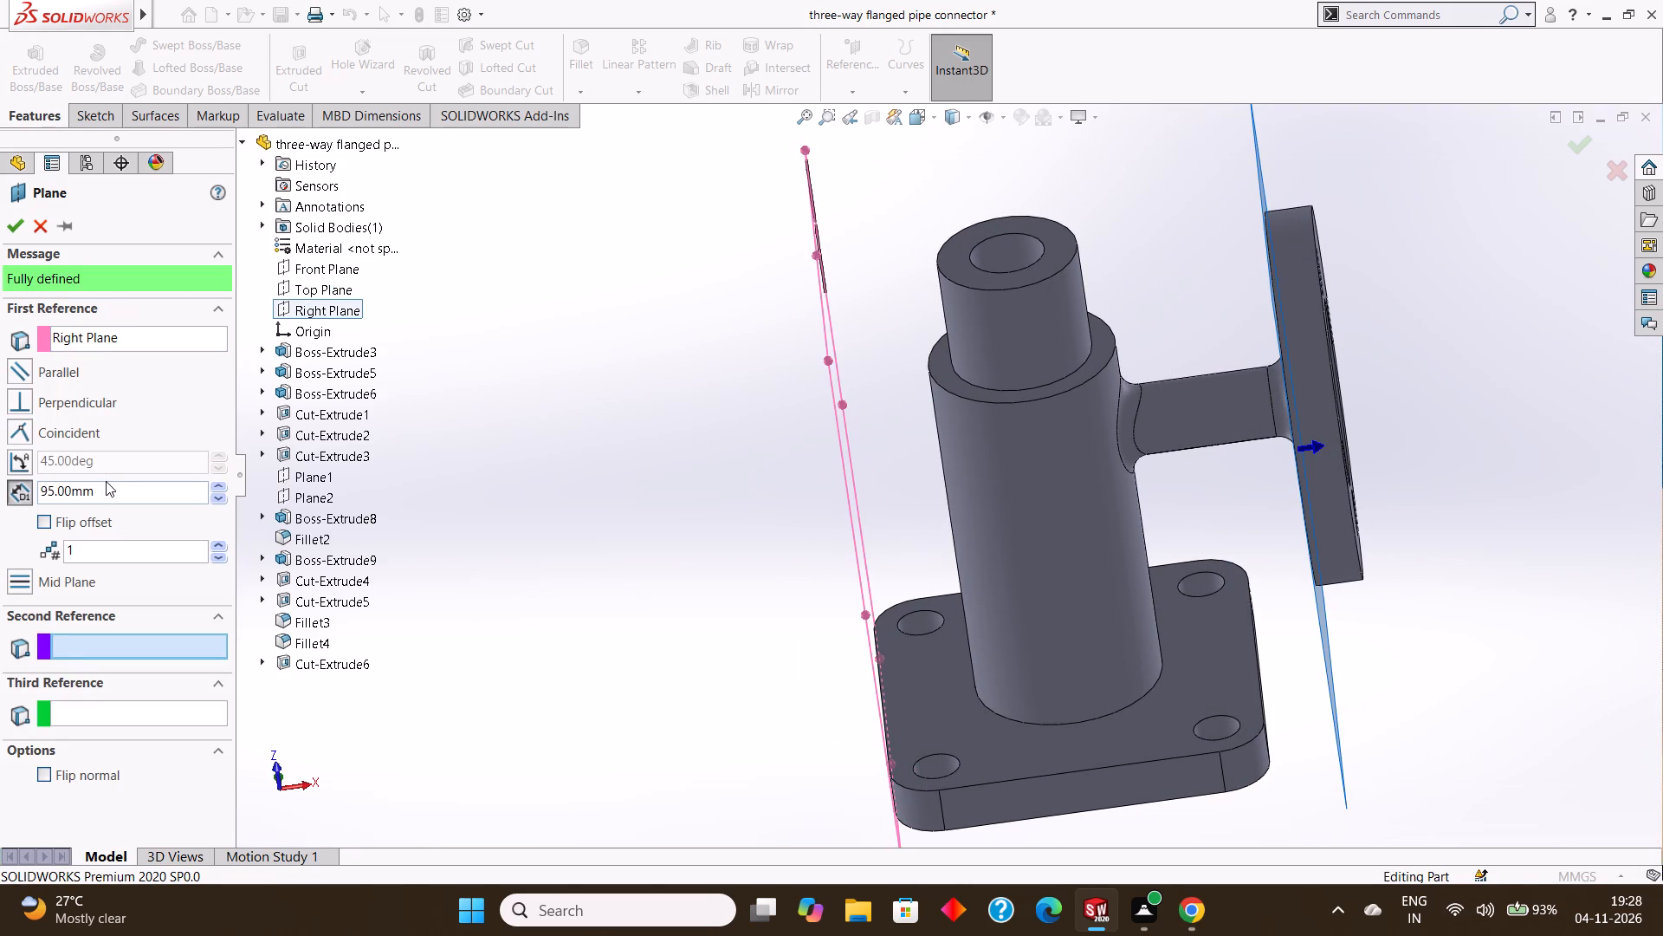
{"action": "left_click", "coordinate": [106, 481]}
{"action": "left_click_drag", "start_coordinate": [139, 490], "coordinate": [36, 486]}
{"action": "type", "text": "45"}
{"action": "key", "text": "Return"}
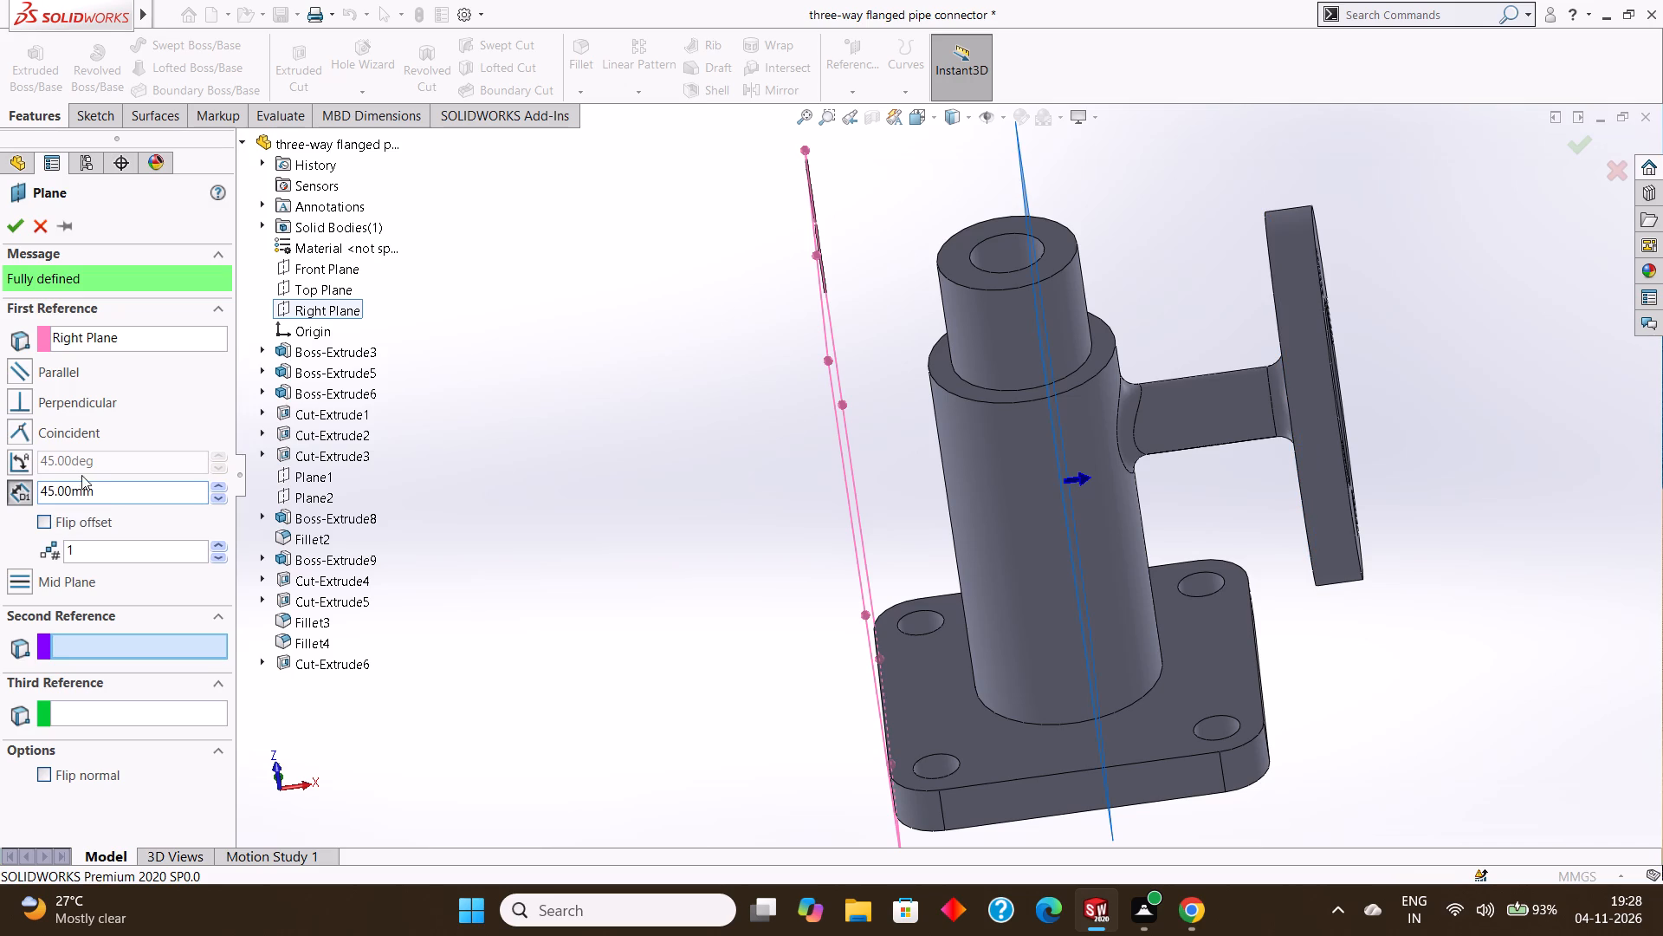
{"action": "left_click_drag", "start_coordinate": [119, 491], "coordinate": [0, 489]}
{"action": "type", "text": "40"}
{"action": "key", "text": "Return"}
{"action": "type", "text": "30"}
{"action": "key", "text": "Return"}
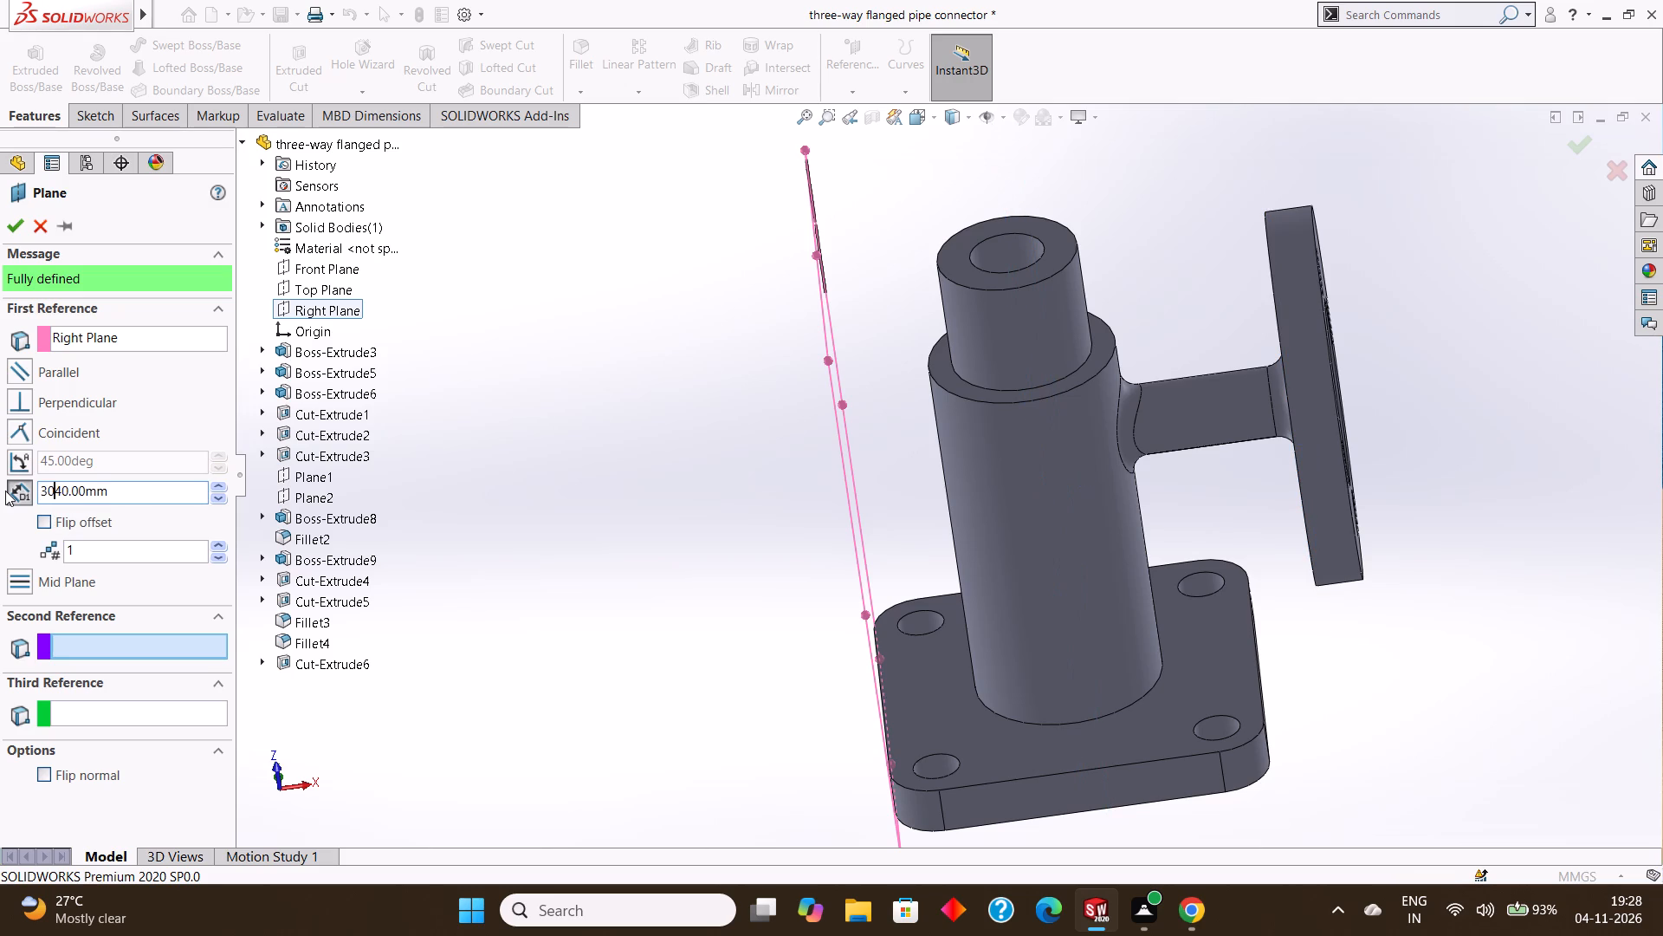
{"action": "left_click_drag", "start_coordinate": [132, 489], "coordinate": [33, 478]}
{"action": "left_click_drag", "start_coordinate": [33, 478], "coordinate": [31, 475]}
{"action": "type", "text": "30"}
{"action": "key", "text": "Return"}
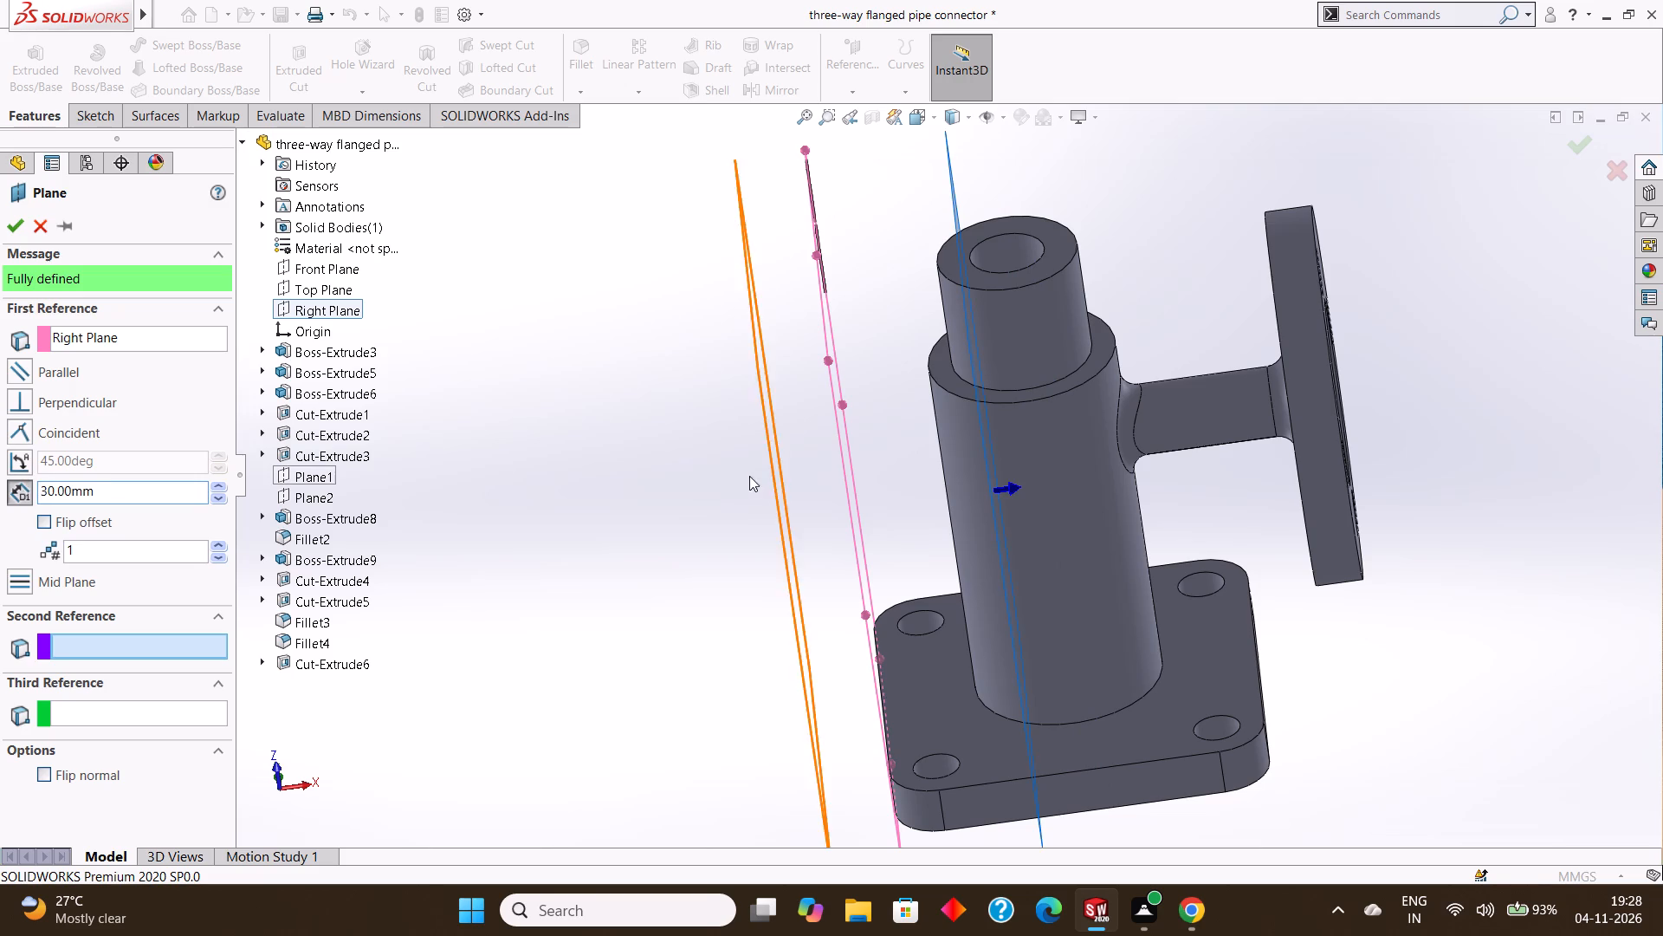
{"action": "middle_click_drag", "start_coordinate": [740, 536], "coordinate": [796, 592]}
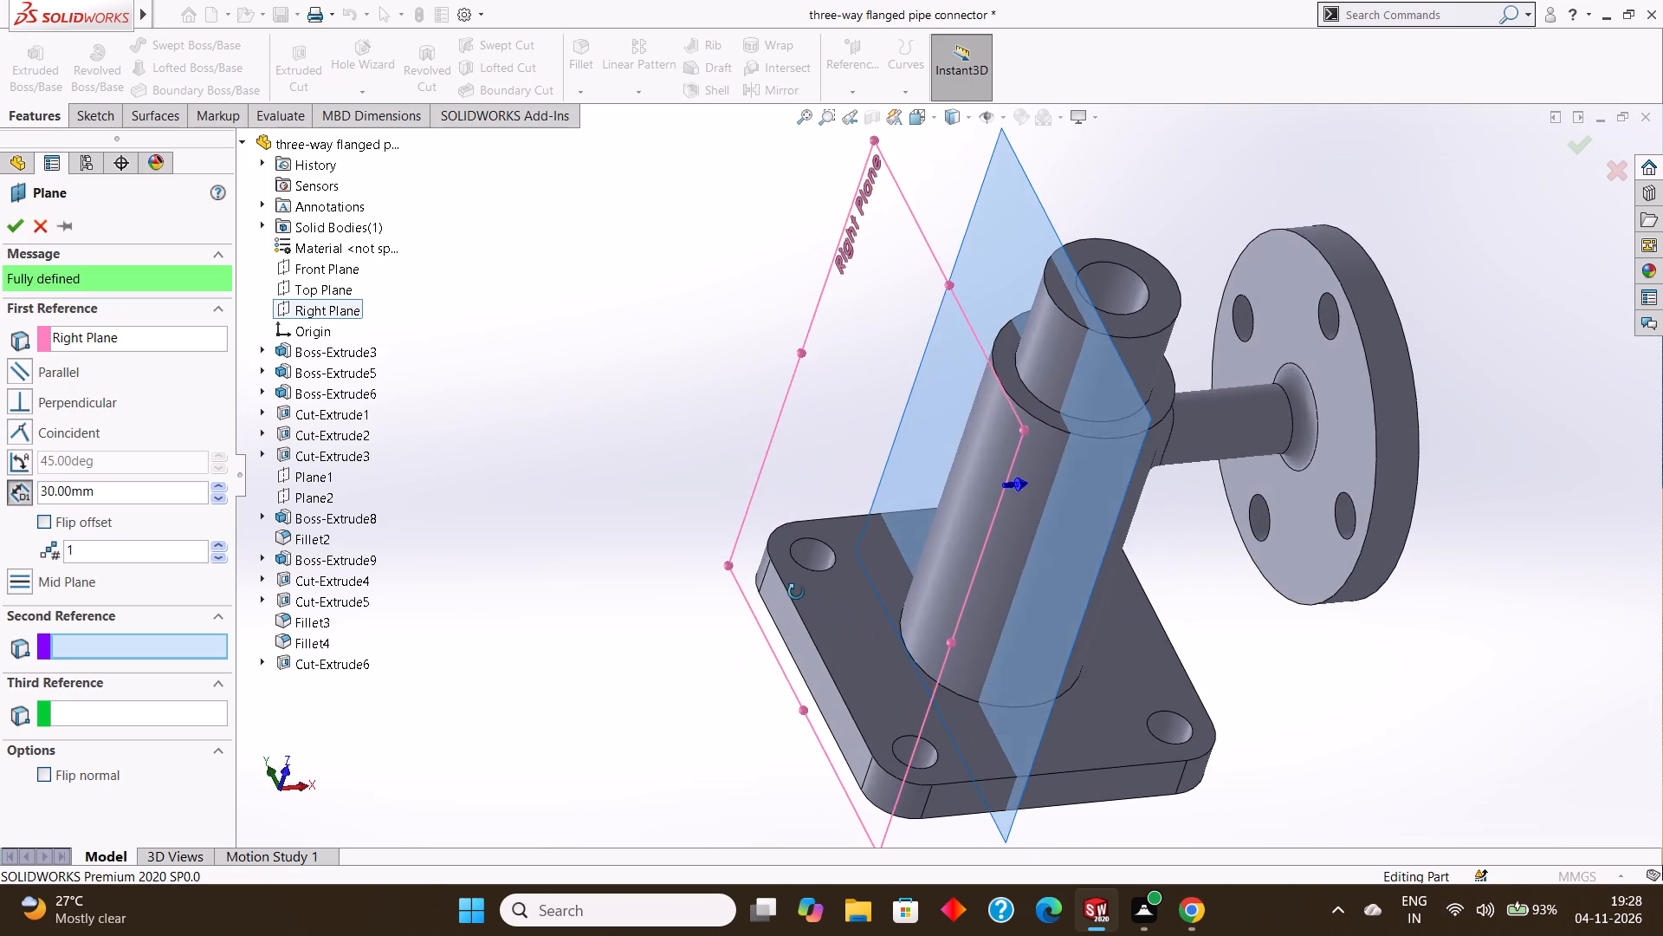
{"action": "middle_click_drag", "start_coordinate": [796, 592], "coordinate": [783, 576]}
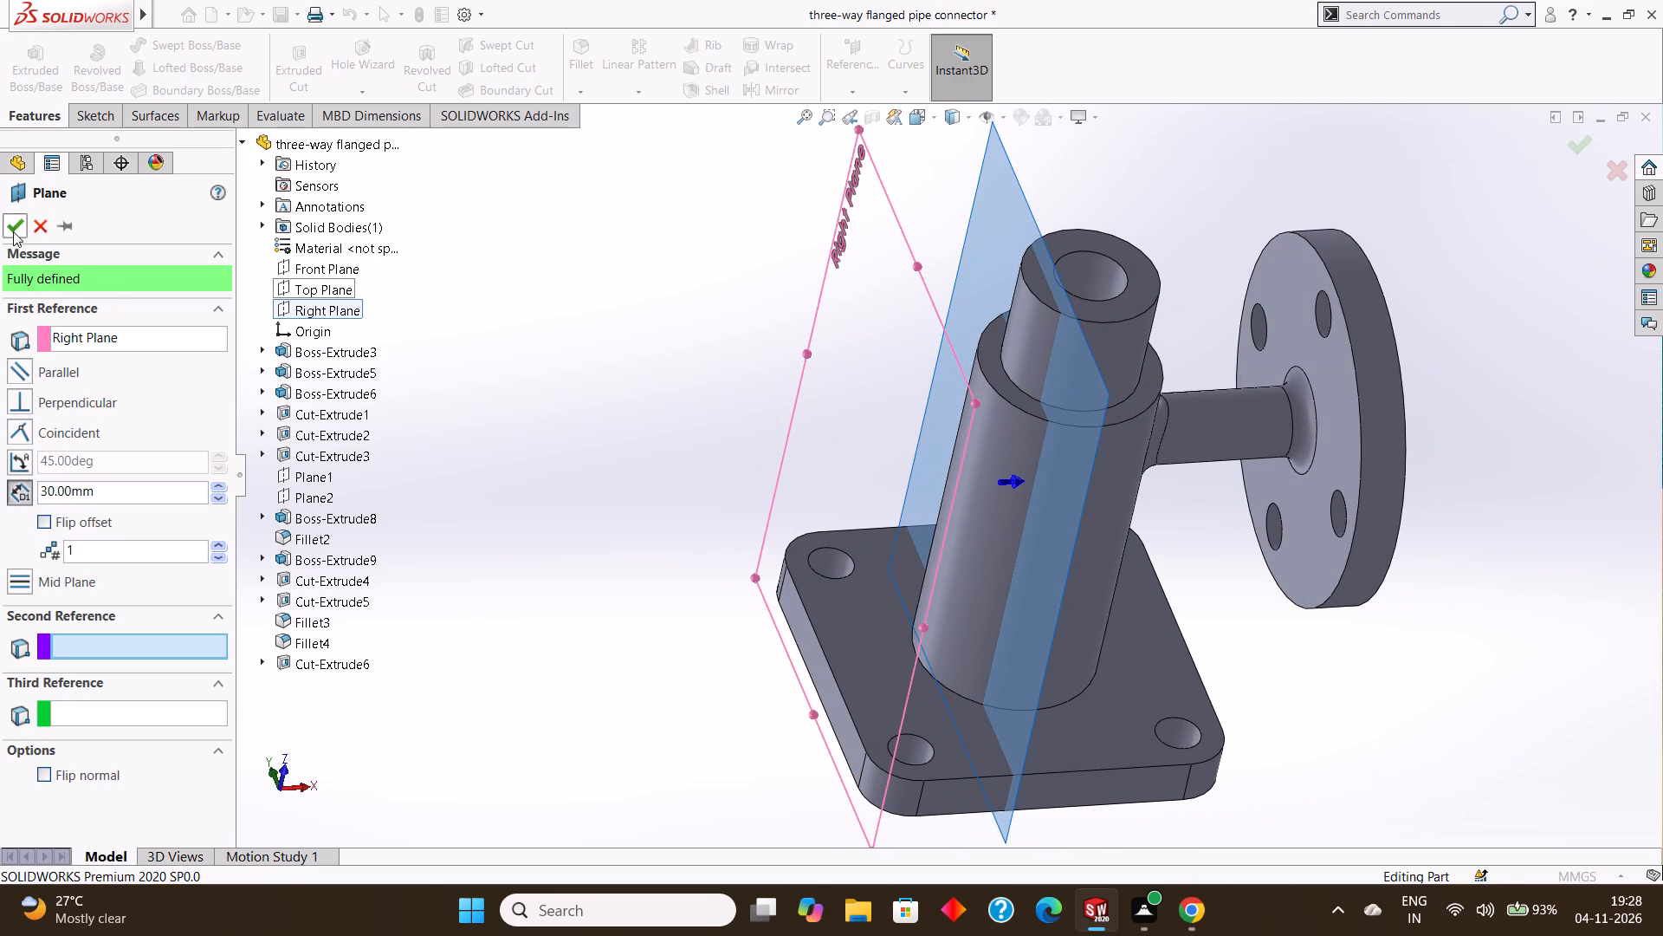
{"action": "left_click", "coordinate": [9, 230]}
Examine the new offset plane's position relative to the main pipe and the flanges from several angles.
{"action": "middle_click_drag", "start_coordinate": [355, 296], "coordinate": [403, 311]}
{"action": "middle_click_drag", "start_coordinate": [493, 337], "coordinate": [452, 342]}
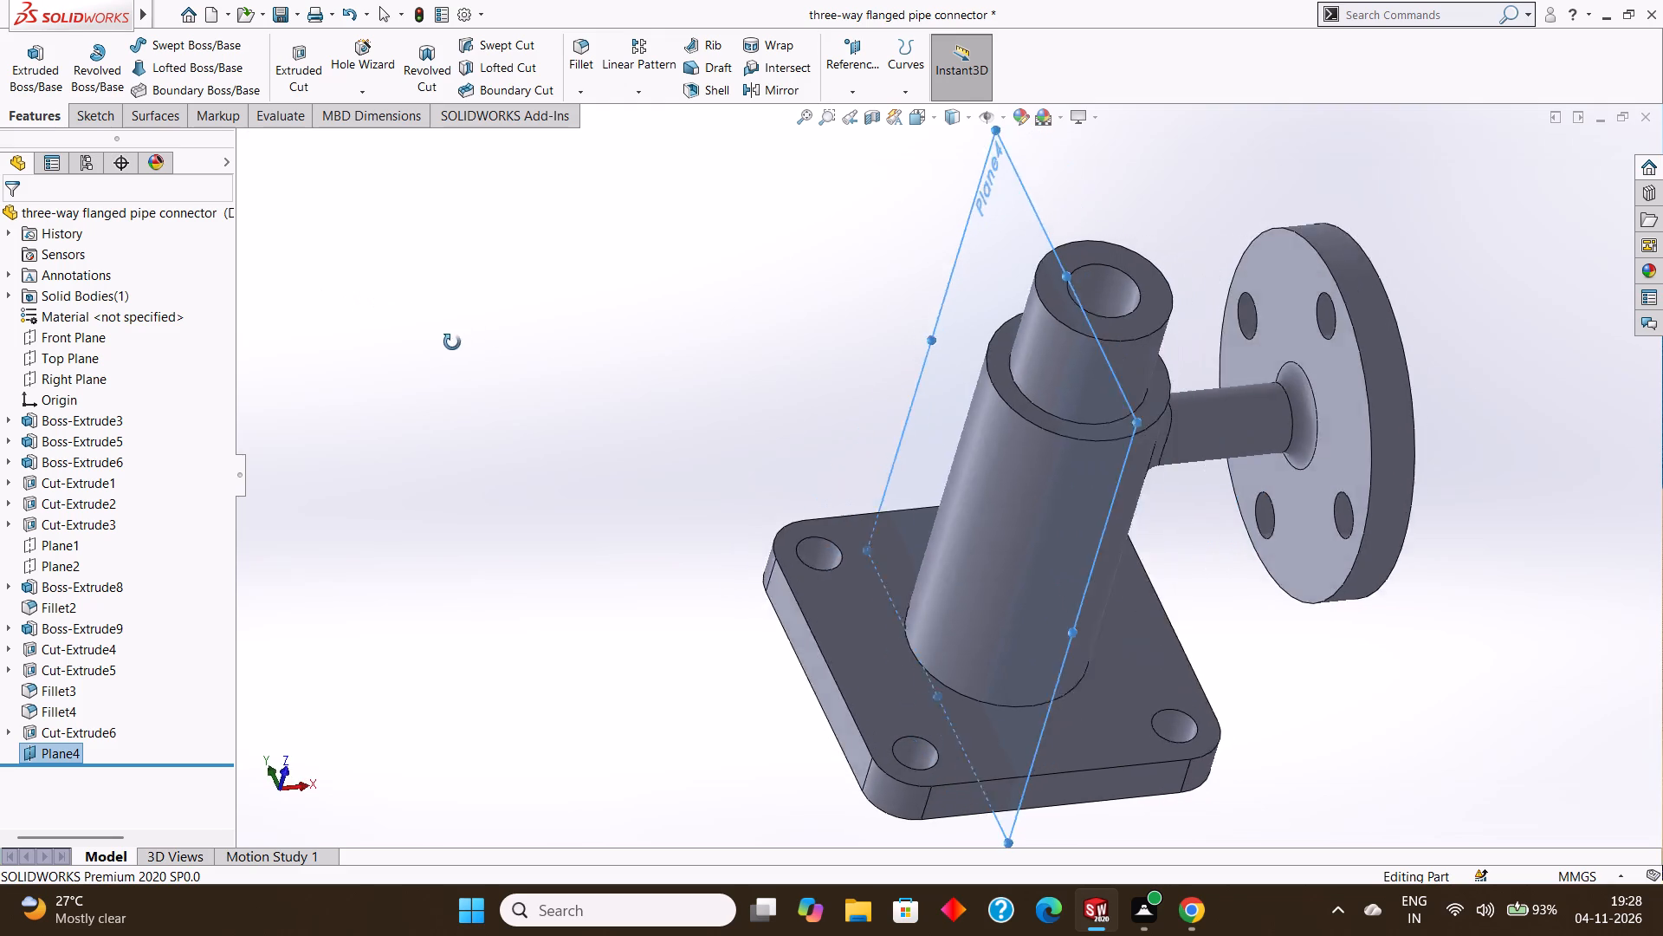
{"action": "middle_click_drag", "start_coordinate": [452, 342], "coordinate": [423, 354]}
{"action": "middle_click_drag", "start_coordinate": [542, 296], "coordinate": [522, 354]}
{"action": "middle_click_drag", "start_coordinate": [565, 304], "coordinate": [574, 332]}
{"action": "middle_click_drag", "start_coordinate": [609, 316], "coordinate": [623, 338]}
{"action": "middle_click_drag", "start_coordinate": [664, 324], "coordinate": [673, 335]}
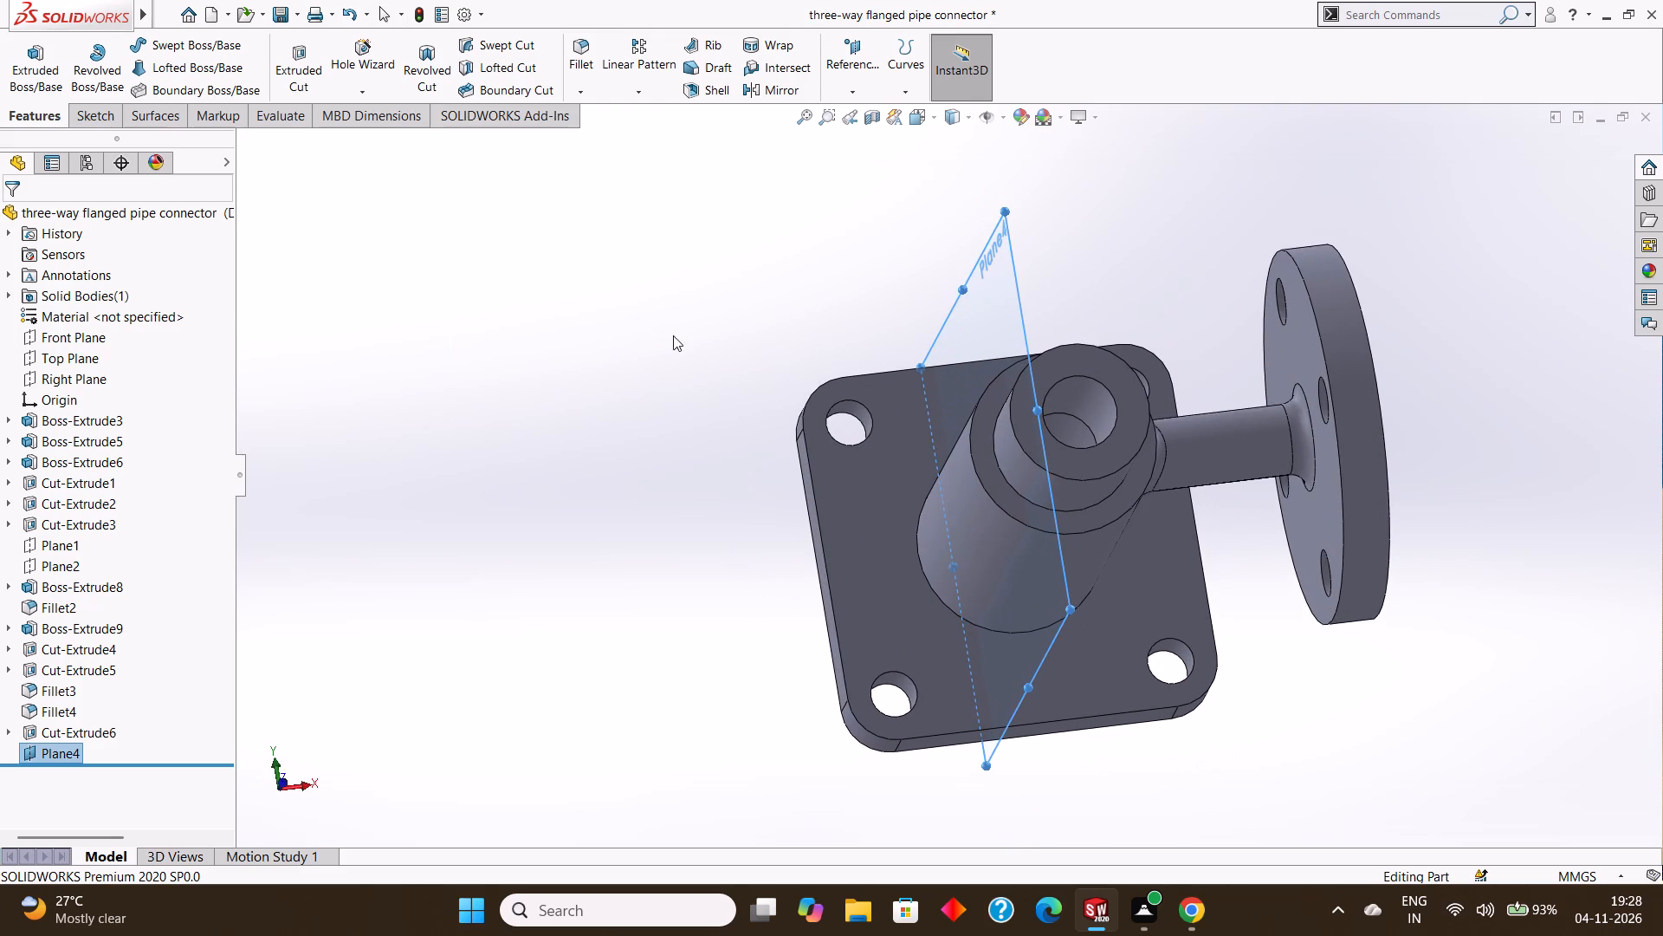
{"action": "middle_click_drag", "start_coordinate": [801, 309], "coordinate": [775, 290]}
{"action": "middle_click_drag", "start_coordinate": [875, 294], "coordinate": [957, 261]}
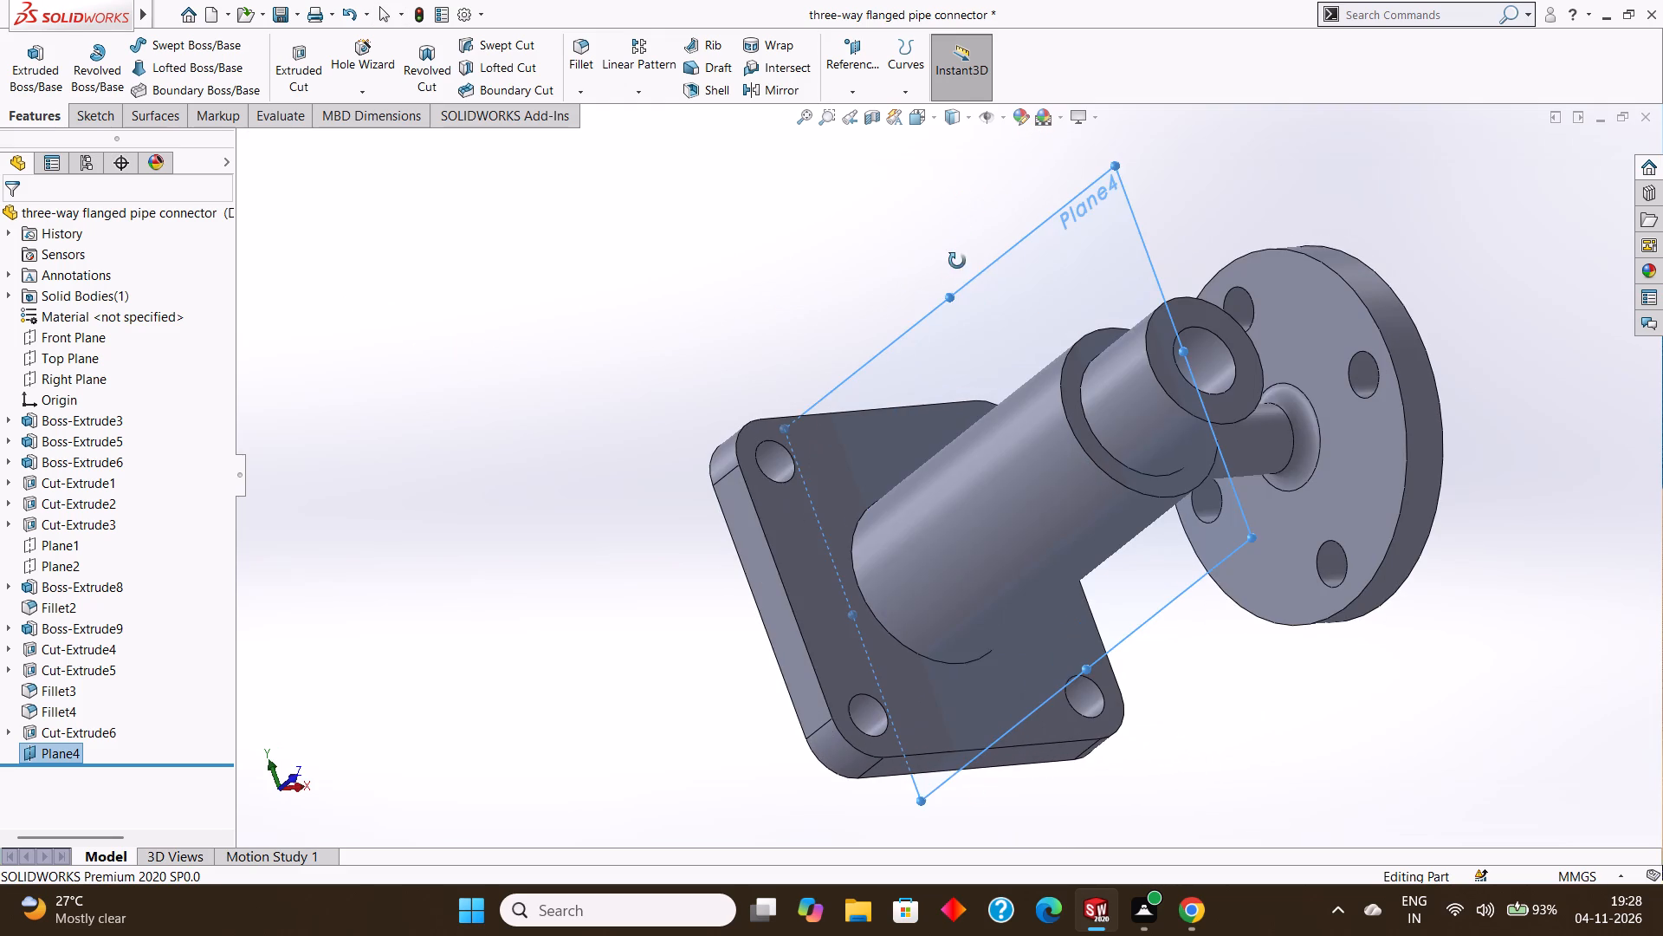
{"action": "middle_click_drag", "start_coordinate": [957, 261], "coordinate": [957, 260]}
Start a new sketch on the offset reference plane Plane4, viewed square-on with the round side flange behind the main pipe.
{"action": "left_click", "coordinate": [1050, 252]}
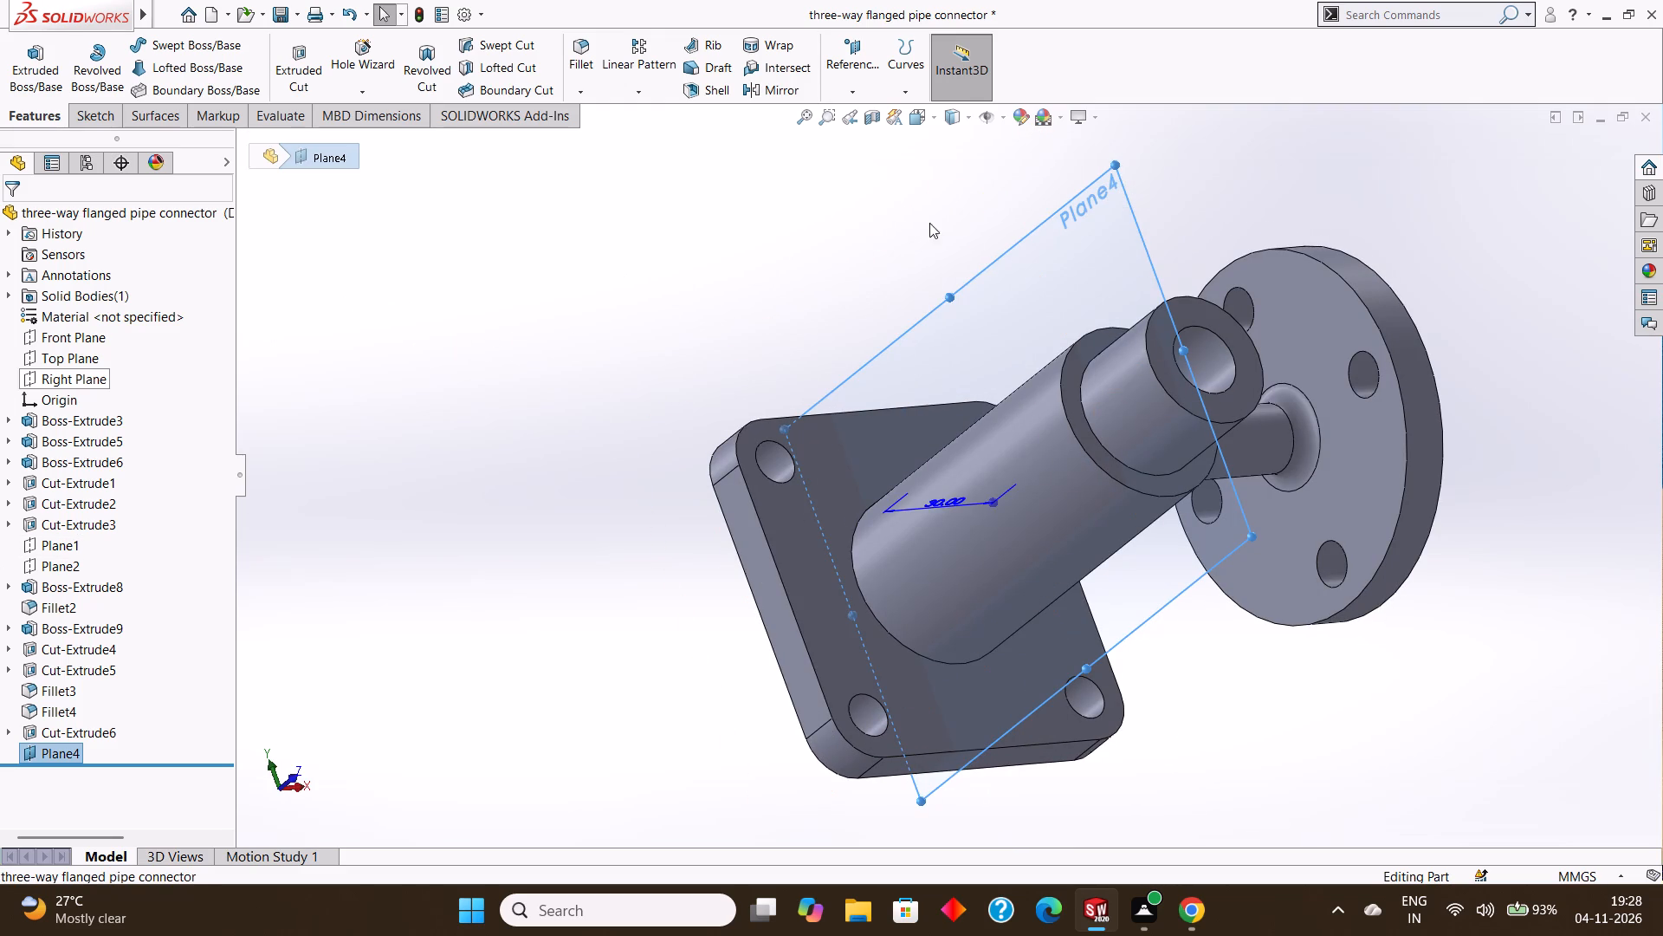
{"action": "left_click", "coordinate": [1090, 237]}
{"action": "left_click", "coordinate": [1173, 186]}
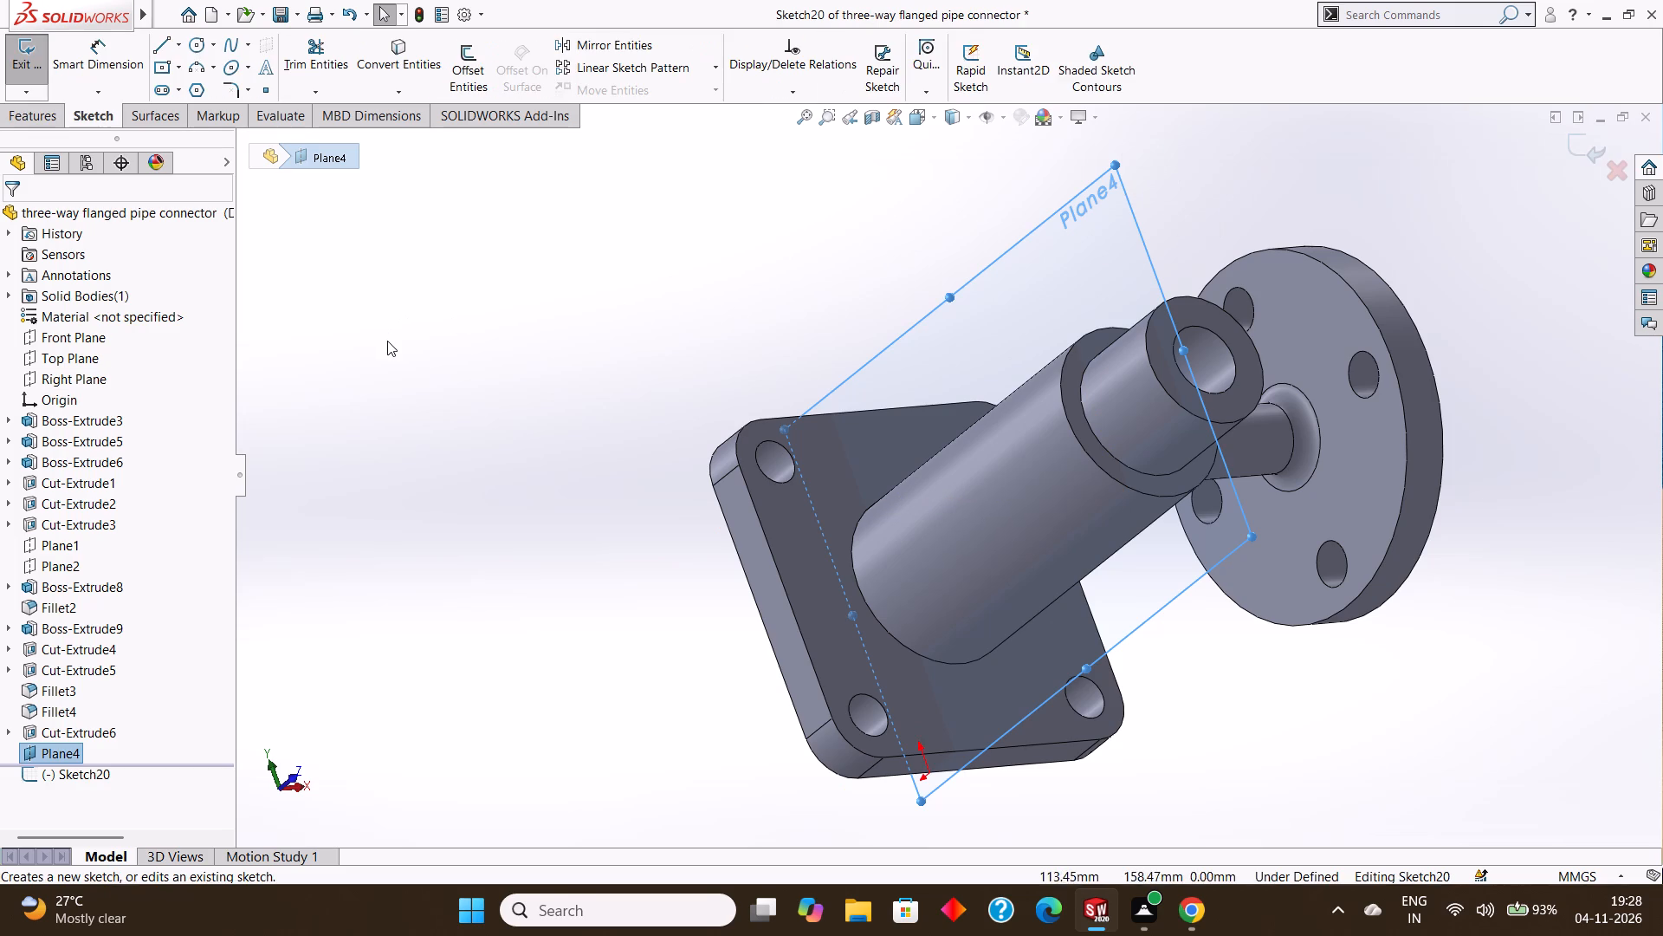
{"action": "key", "text": "ctrl+8"}
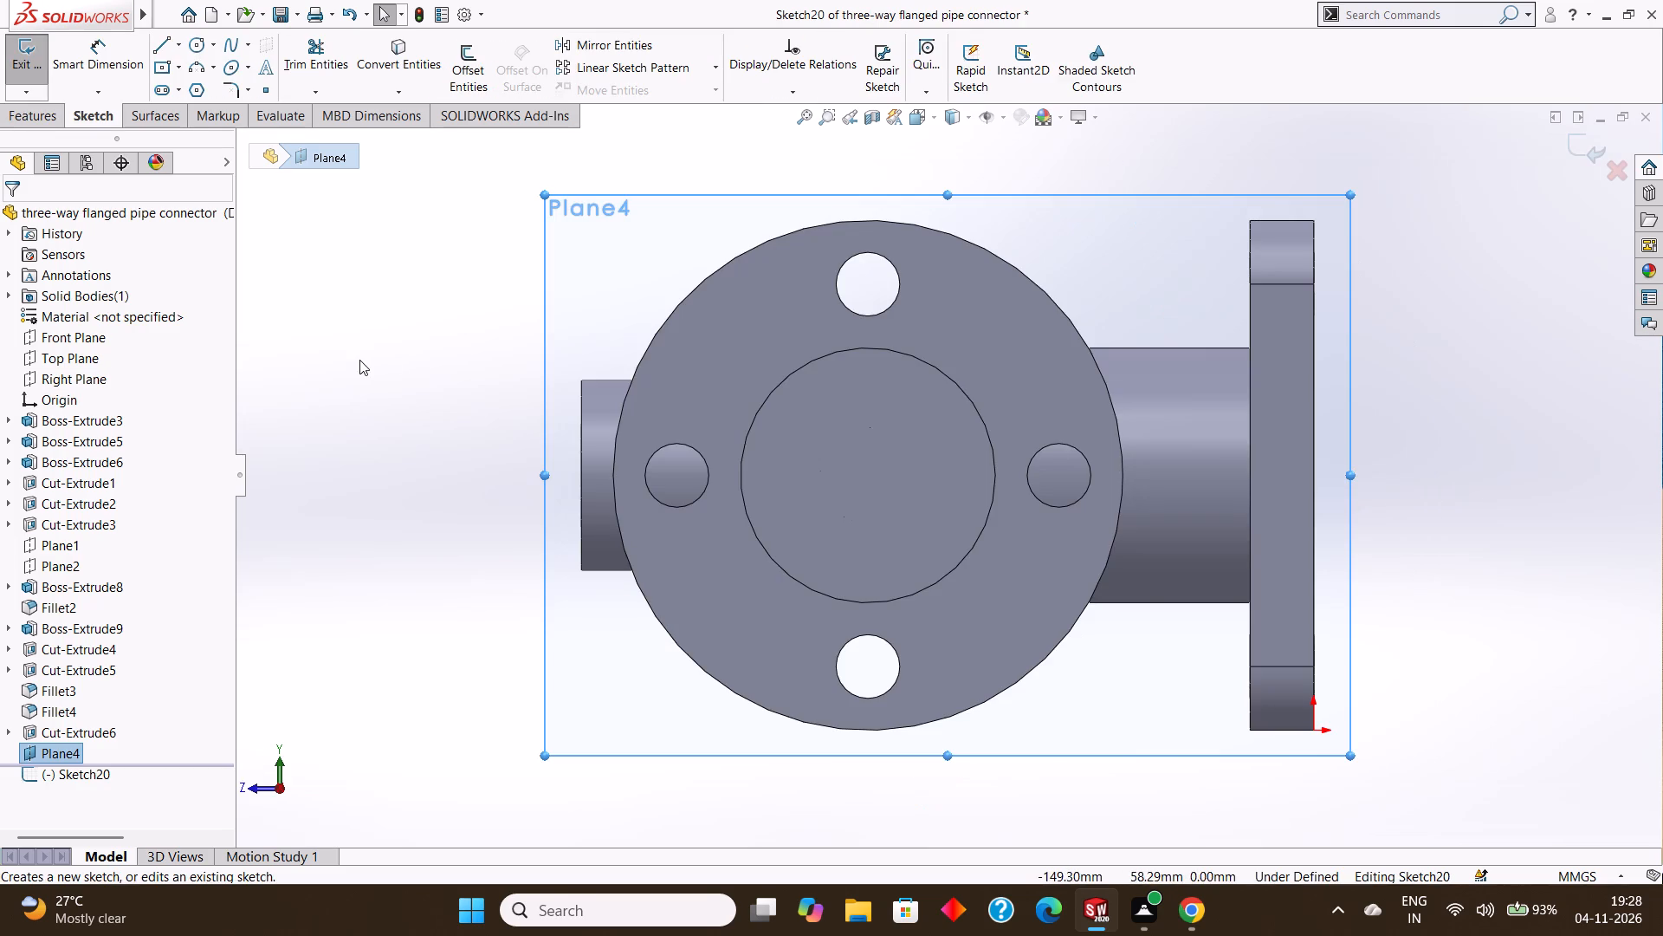
{"action": "key", "text": "ctrl+8"}
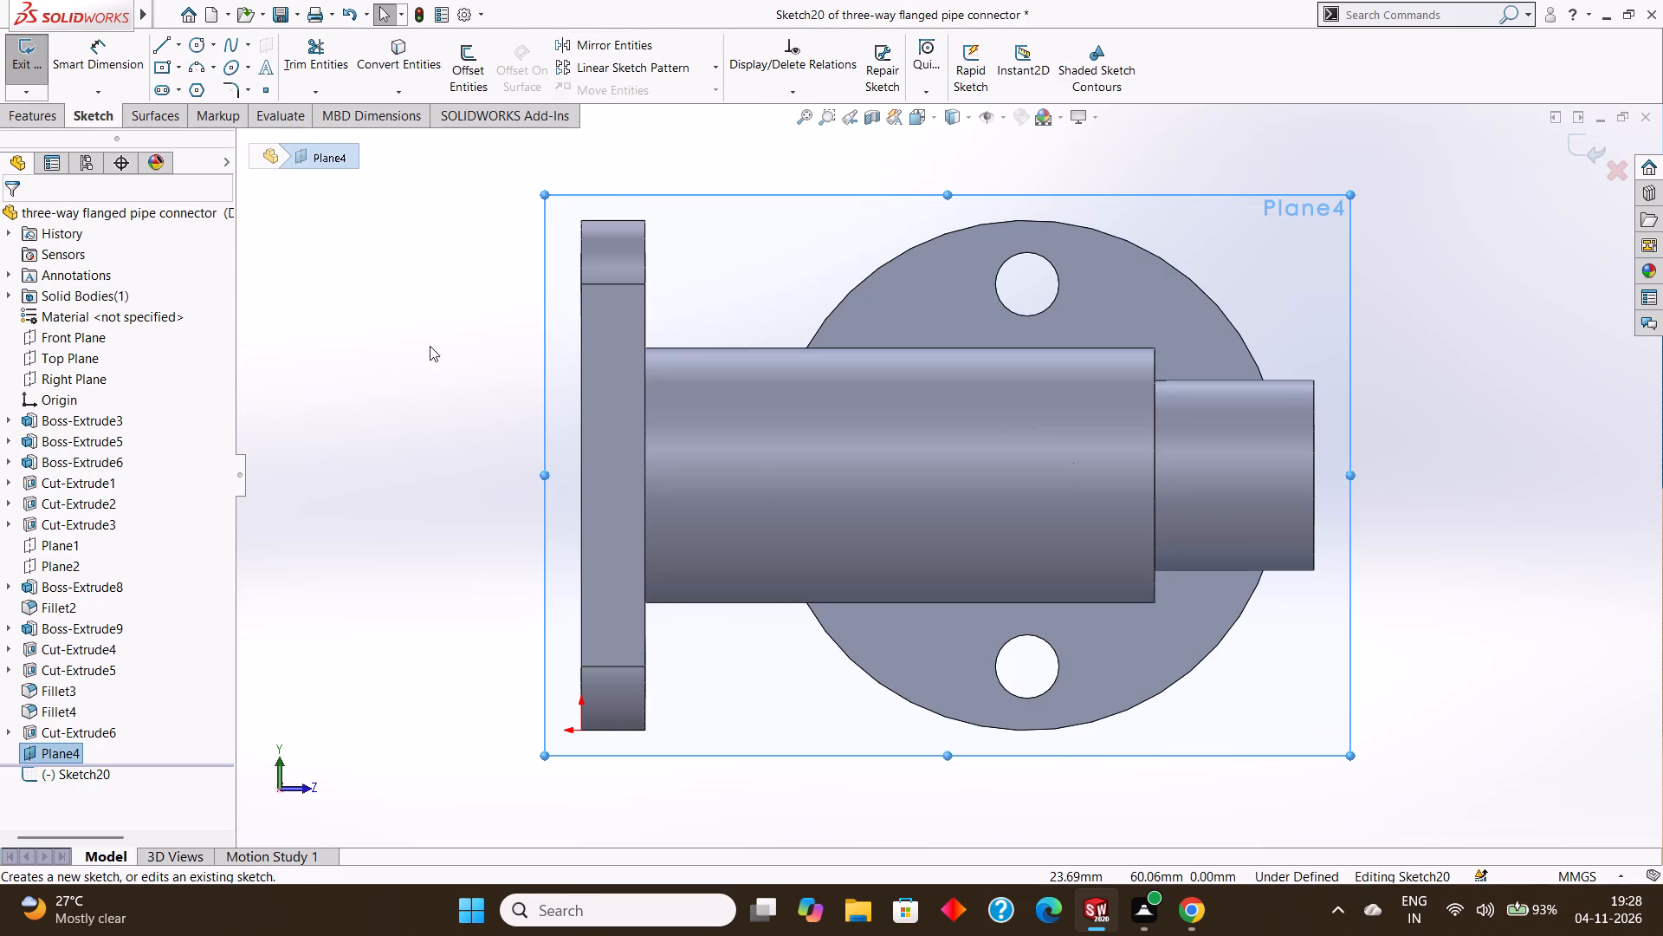
Sketch a horizontal construction line 35+7.5 mm long from the midpoint of the base flange's inner edge along the main pipe's axis.
{"action": "left_click", "coordinate": [182, 46]}
{"action": "left_click", "coordinate": [191, 90]}
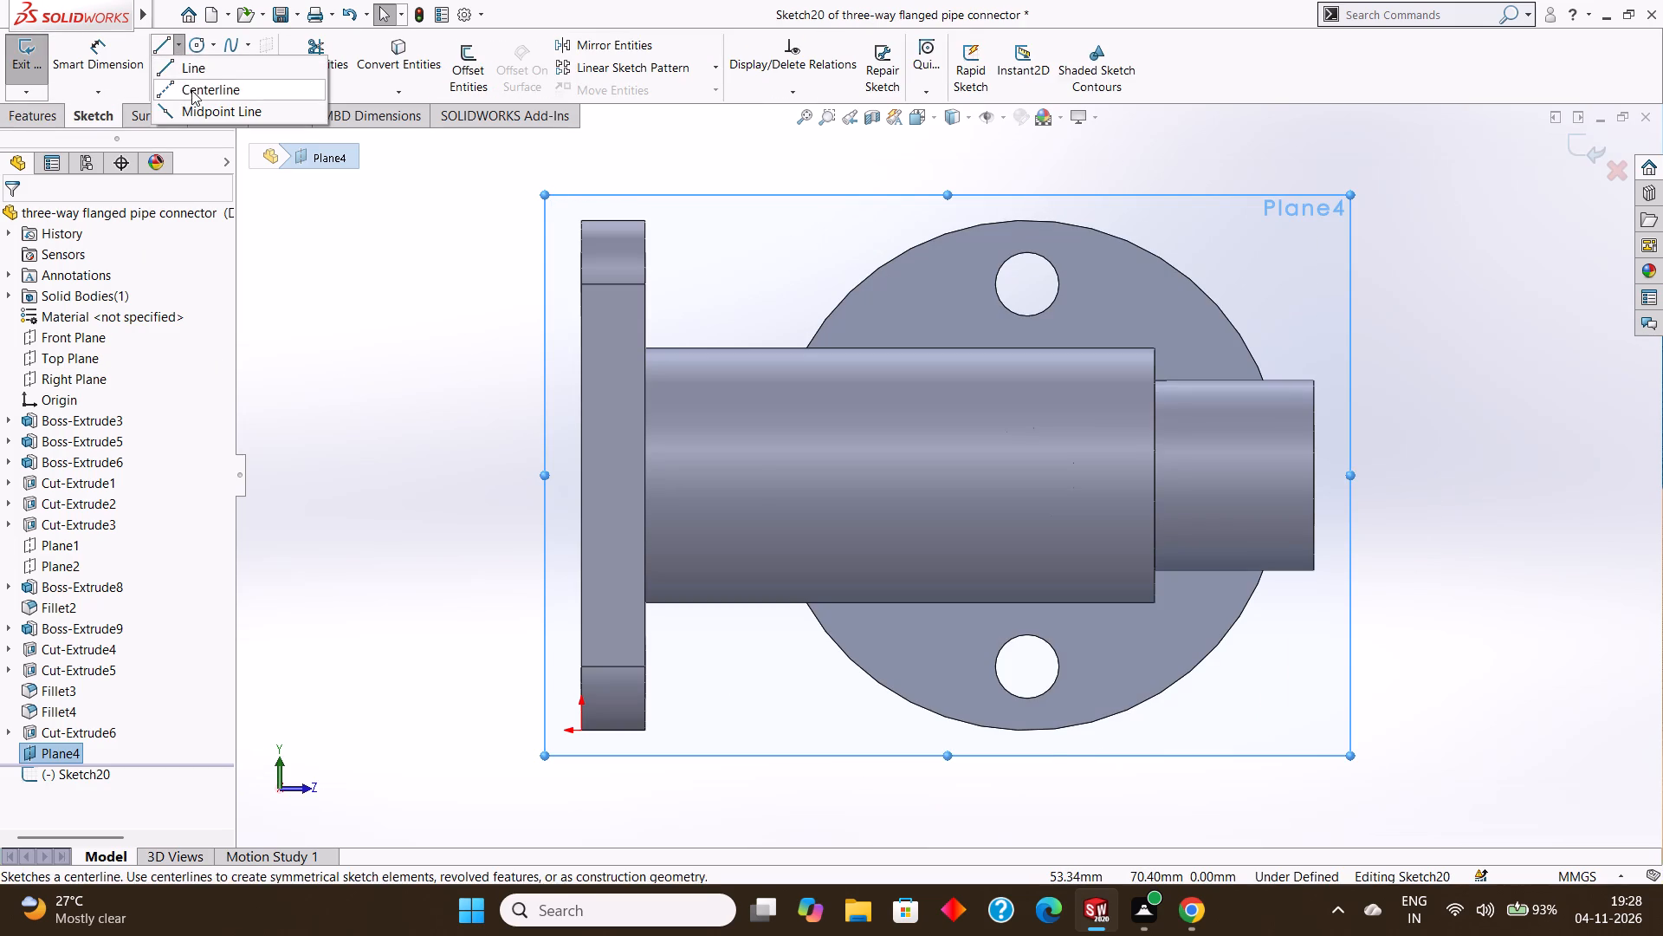
{"action": "left_click", "coordinate": [644, 476]}
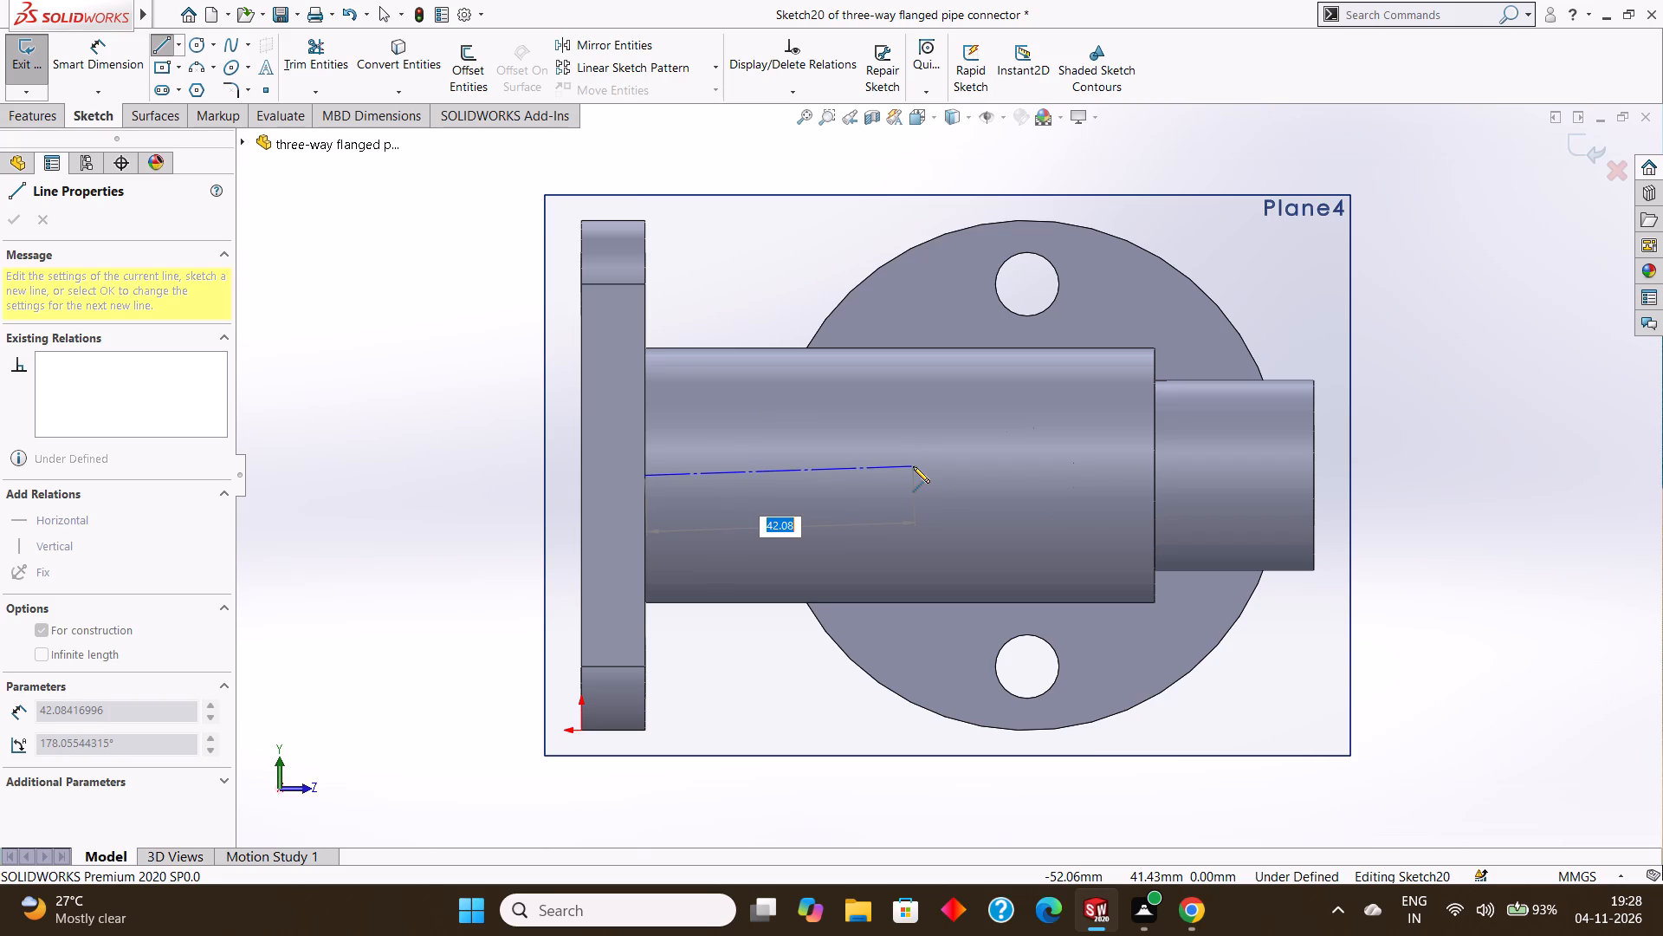
{"action": "key", "text": "2"}
{"action": "key", "text": "BackSpace"}
{"action": "type", "text": "35"}
{"action": "type", "text": "+73"}
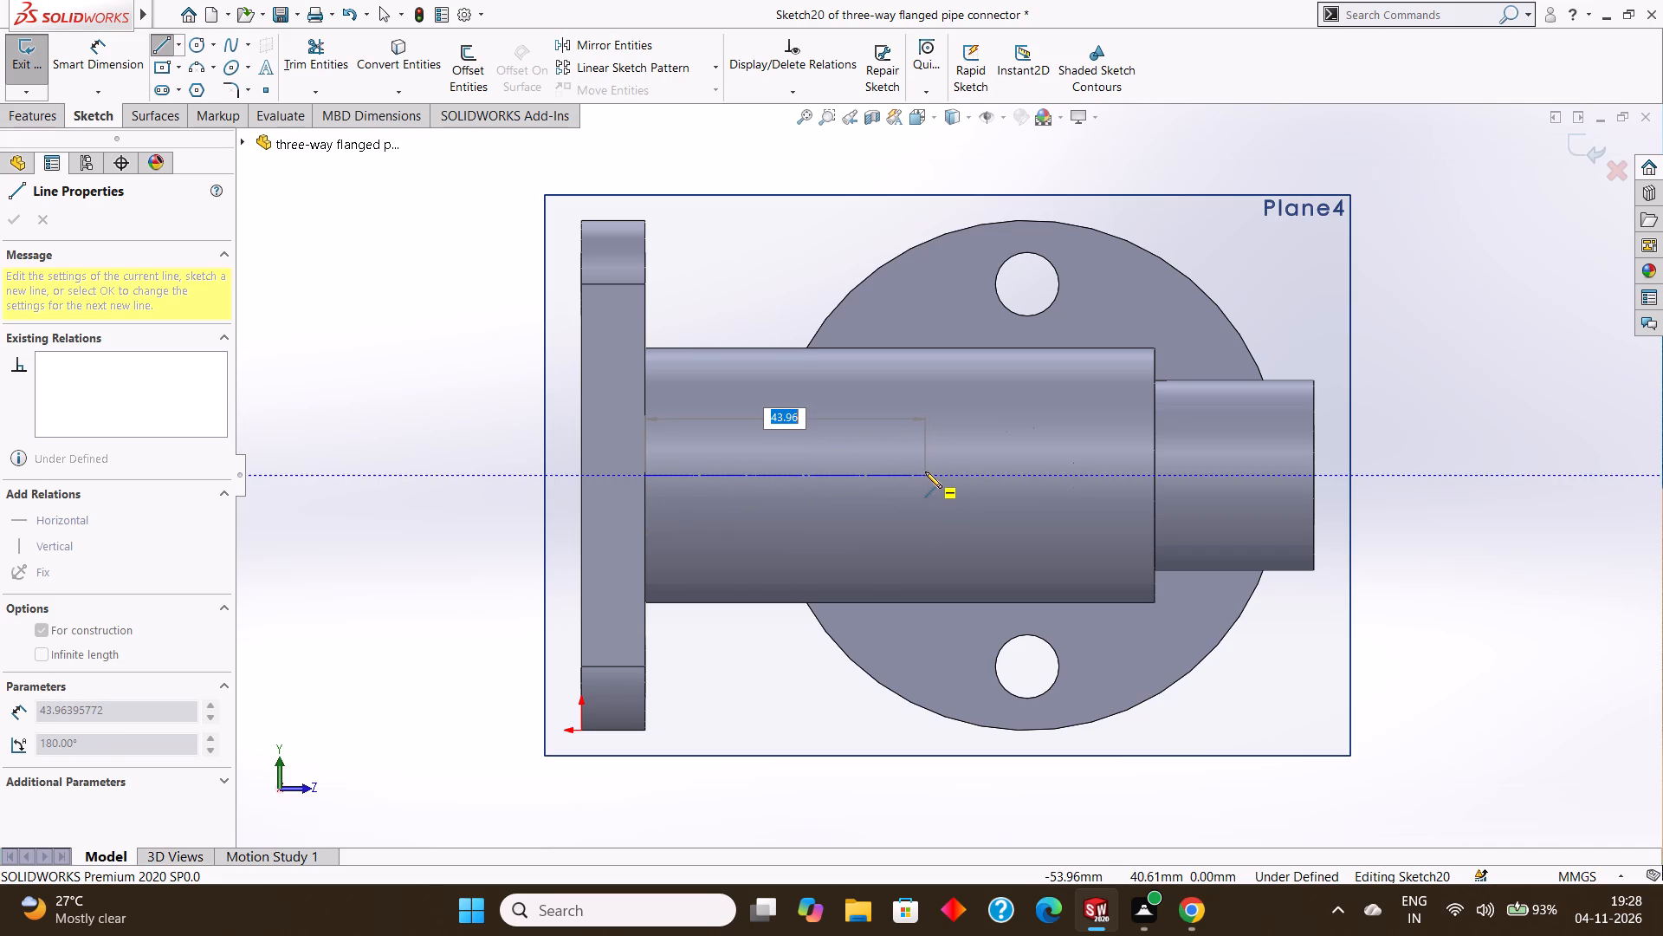
{"action": "key", "text": "BackSpace"}
{"action": "type", "text": "35"}
{"action": "key", "text": "shift+plus"}
{"action": "type", "text": "7.5"}
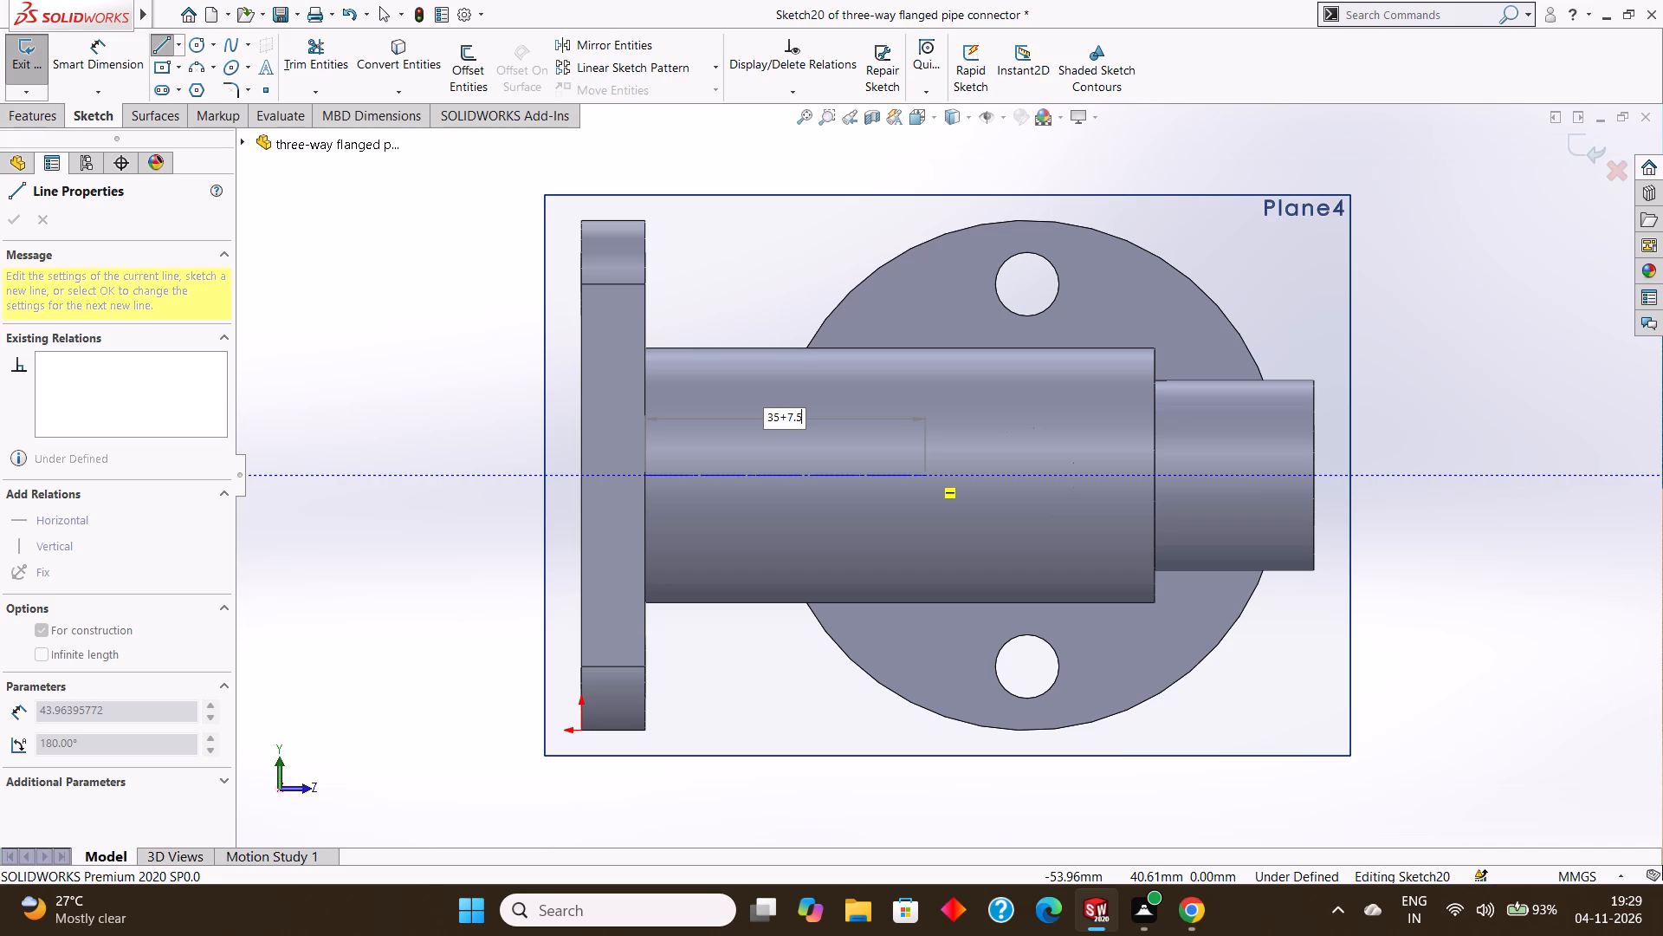
{"action": "key", "text": "Return"}
{"action": "key", "text": "Escape"}
{"action": "key", "text": "Escape"}
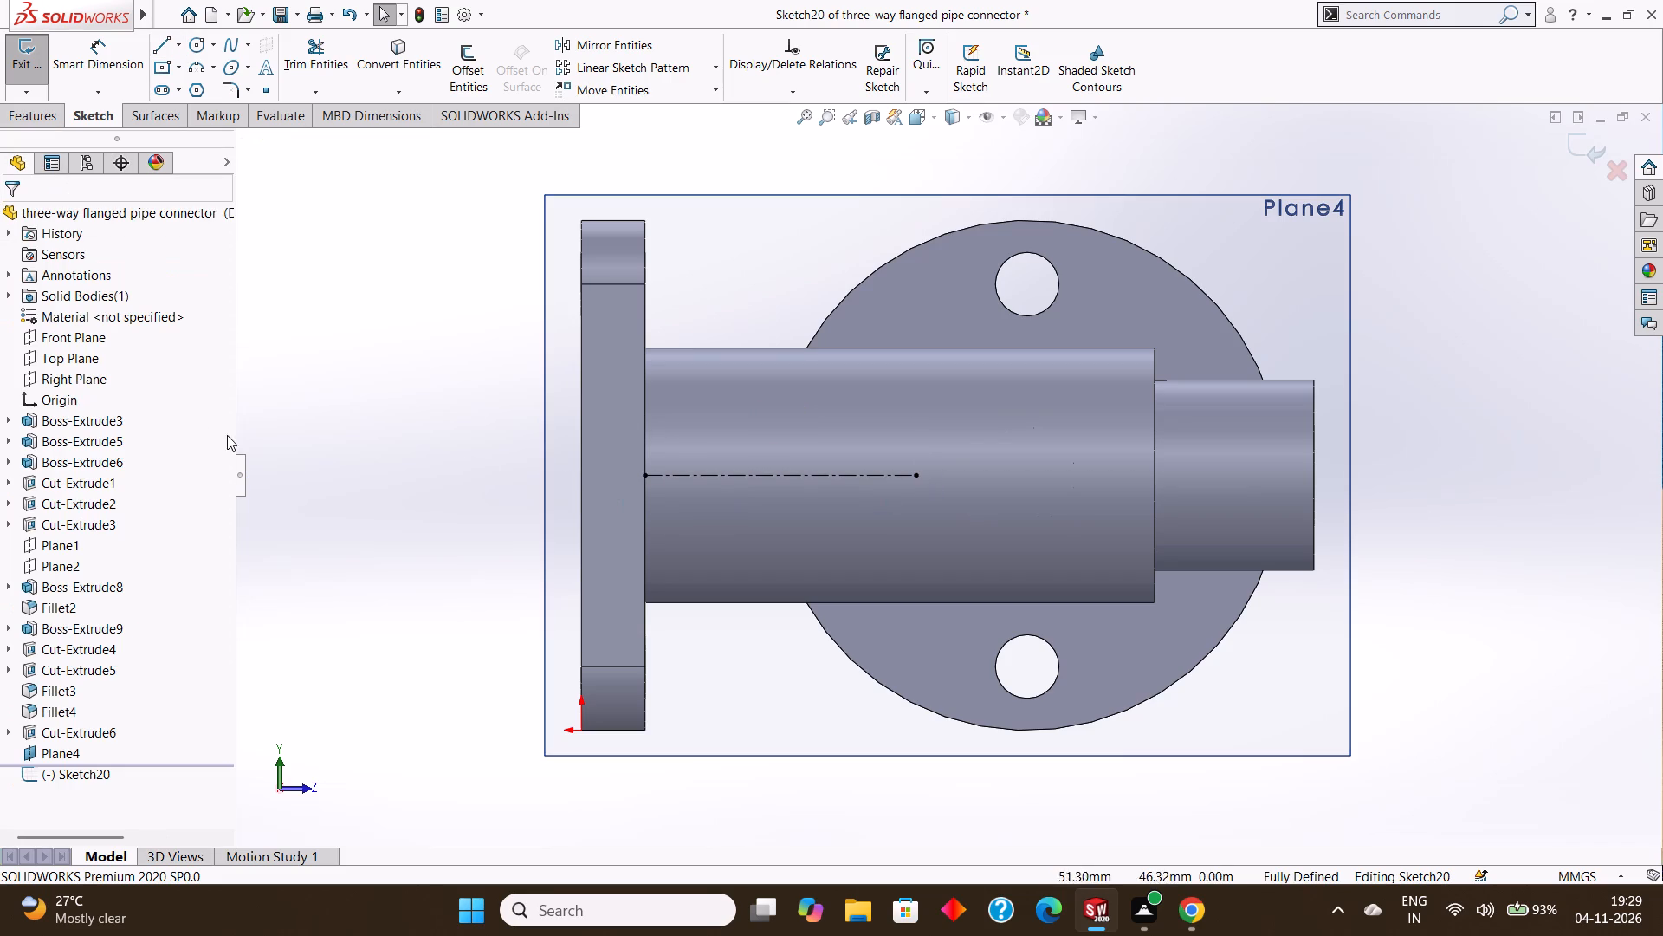
Sketch a circle of about 6.2 mm radius centred on the free end of the construction line.
{"action": "left_click", "coordinate": [208, 50]}
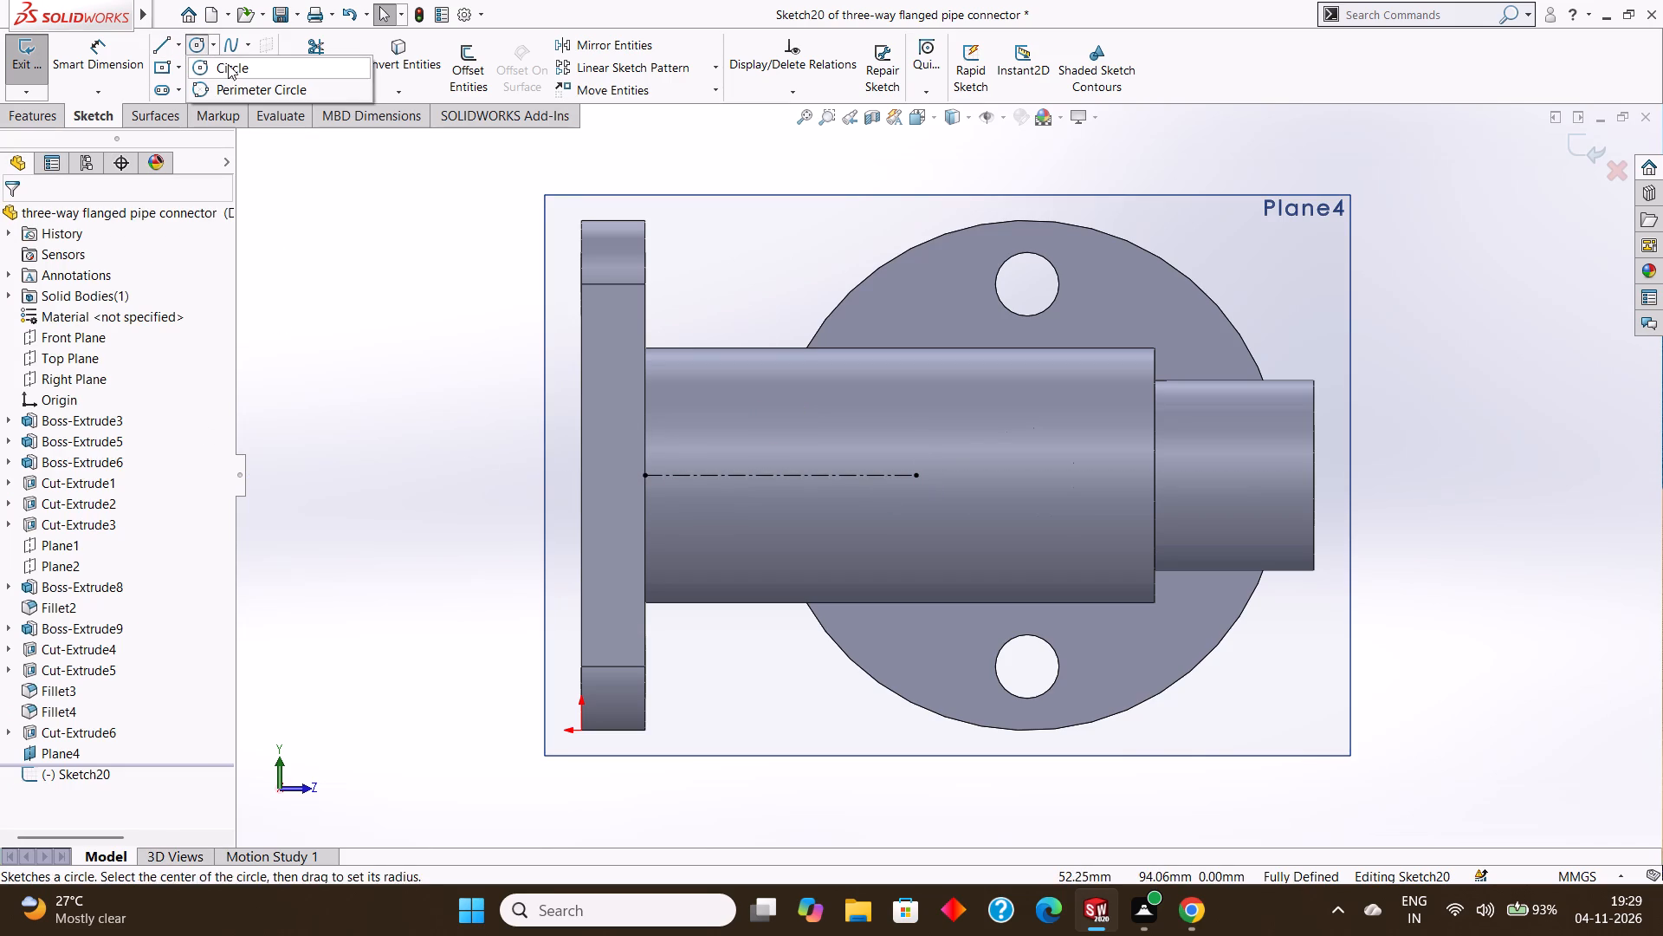
{"action": "left_click", "coordinate": [229, 64]}
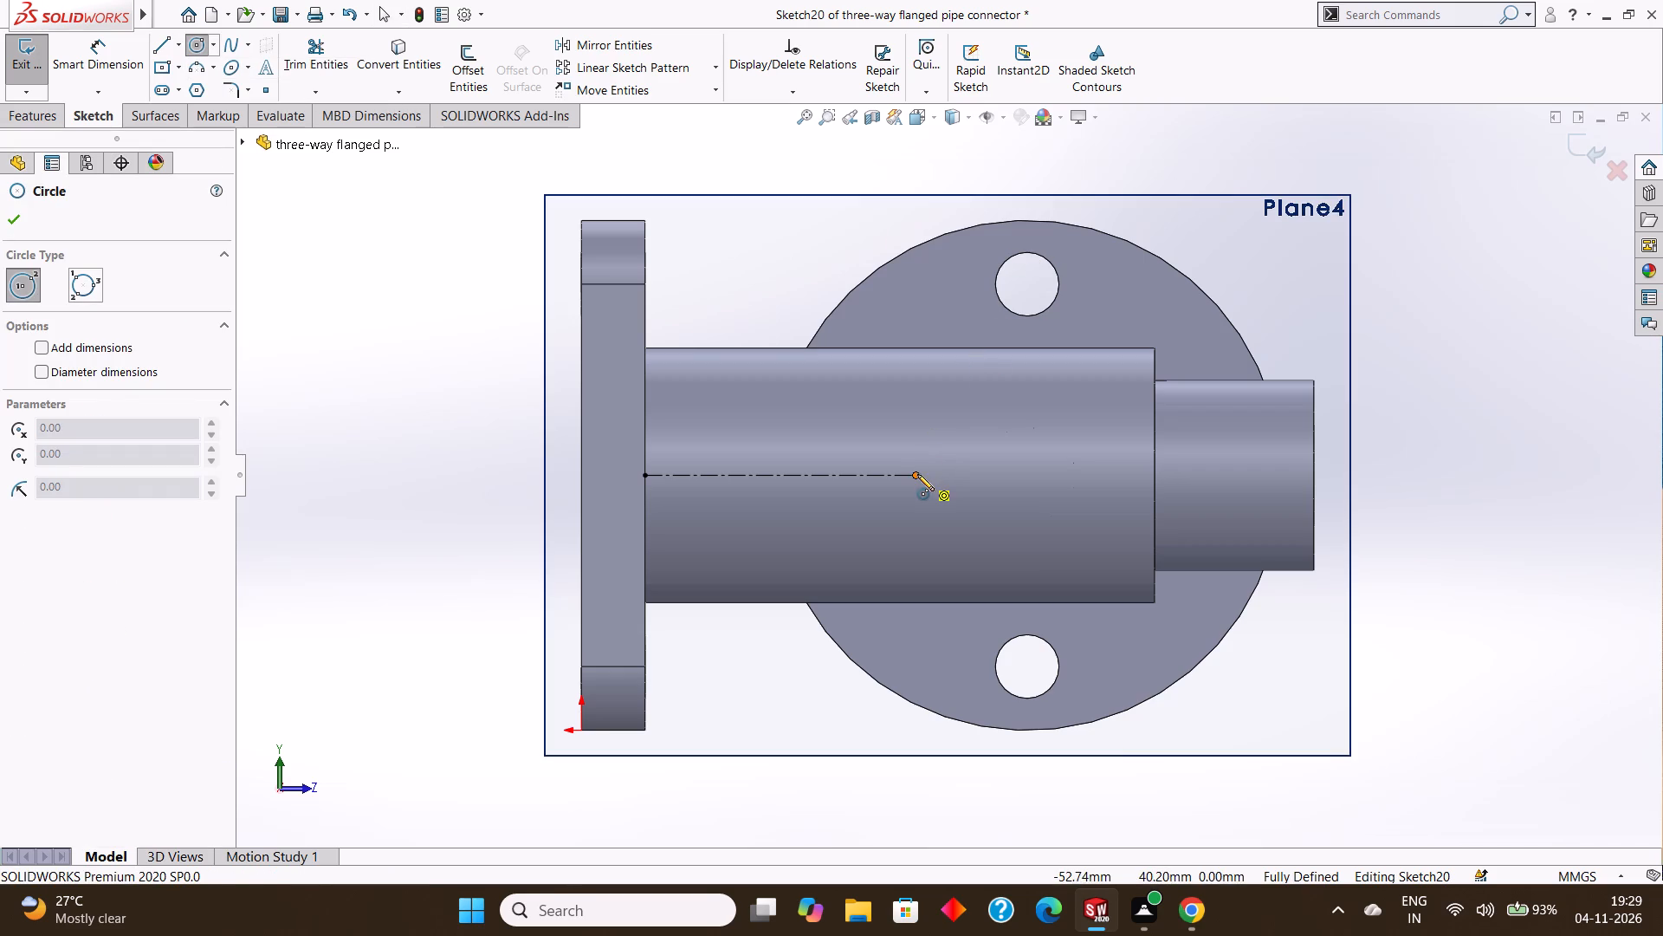
{"action": "left_click_drag", "start_coordinate": [916, 474], "coordinate": [945, 451]}
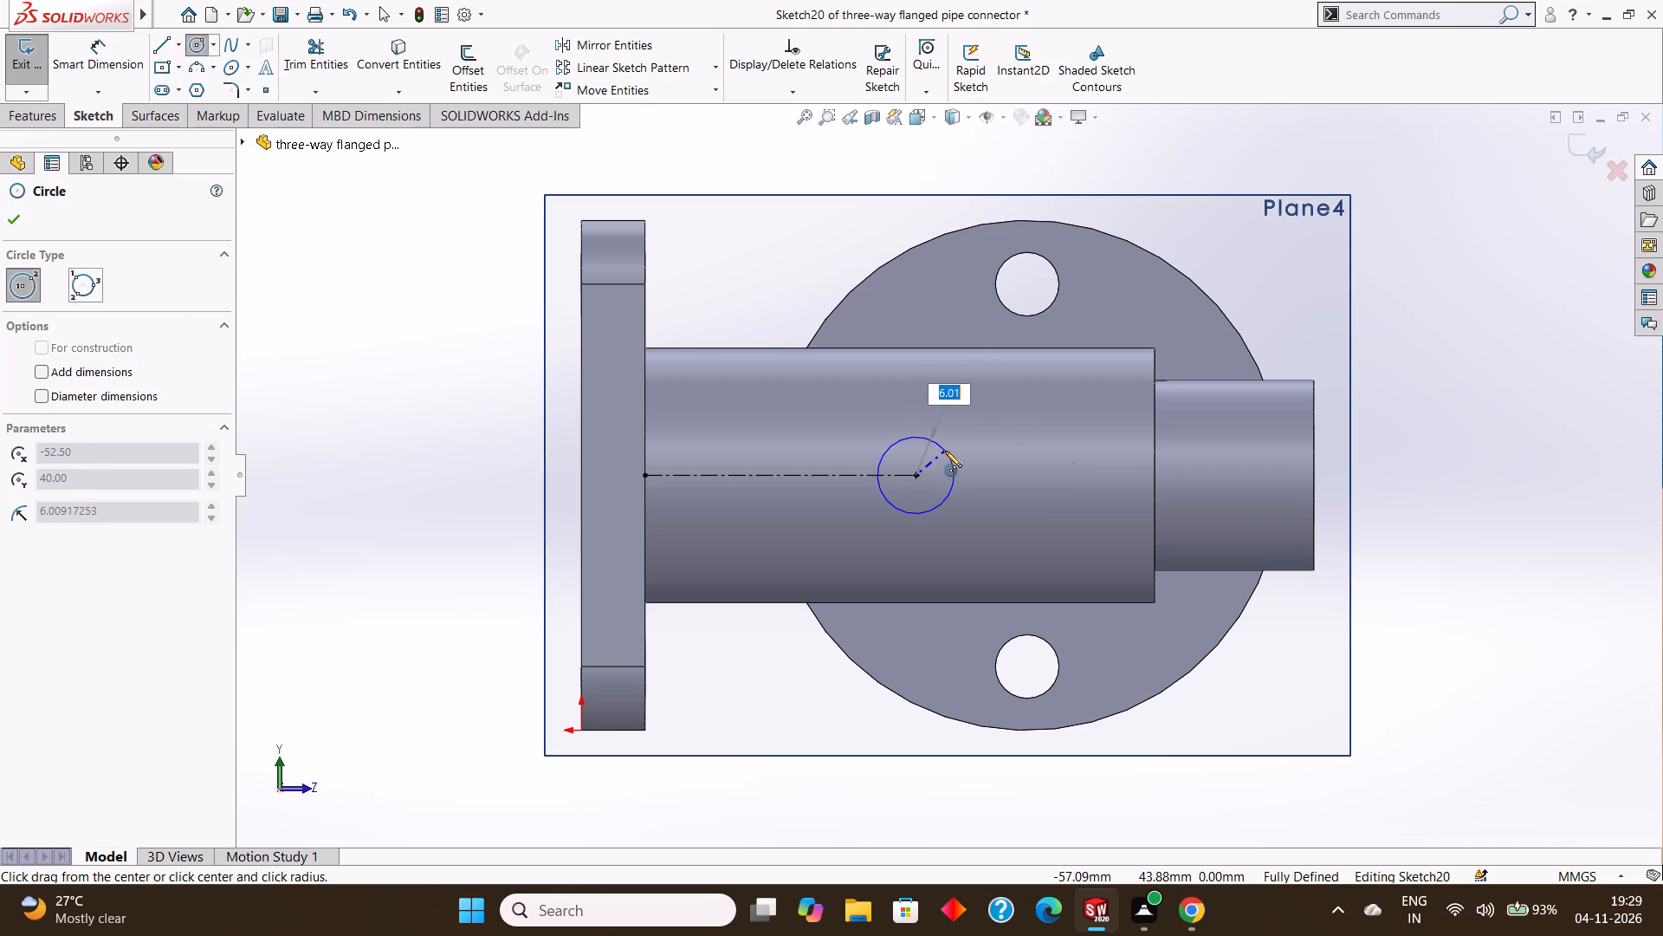
{"action": "left_click_drag", "start_coordinate": [945, 451], "coordinate": [950, 458]}
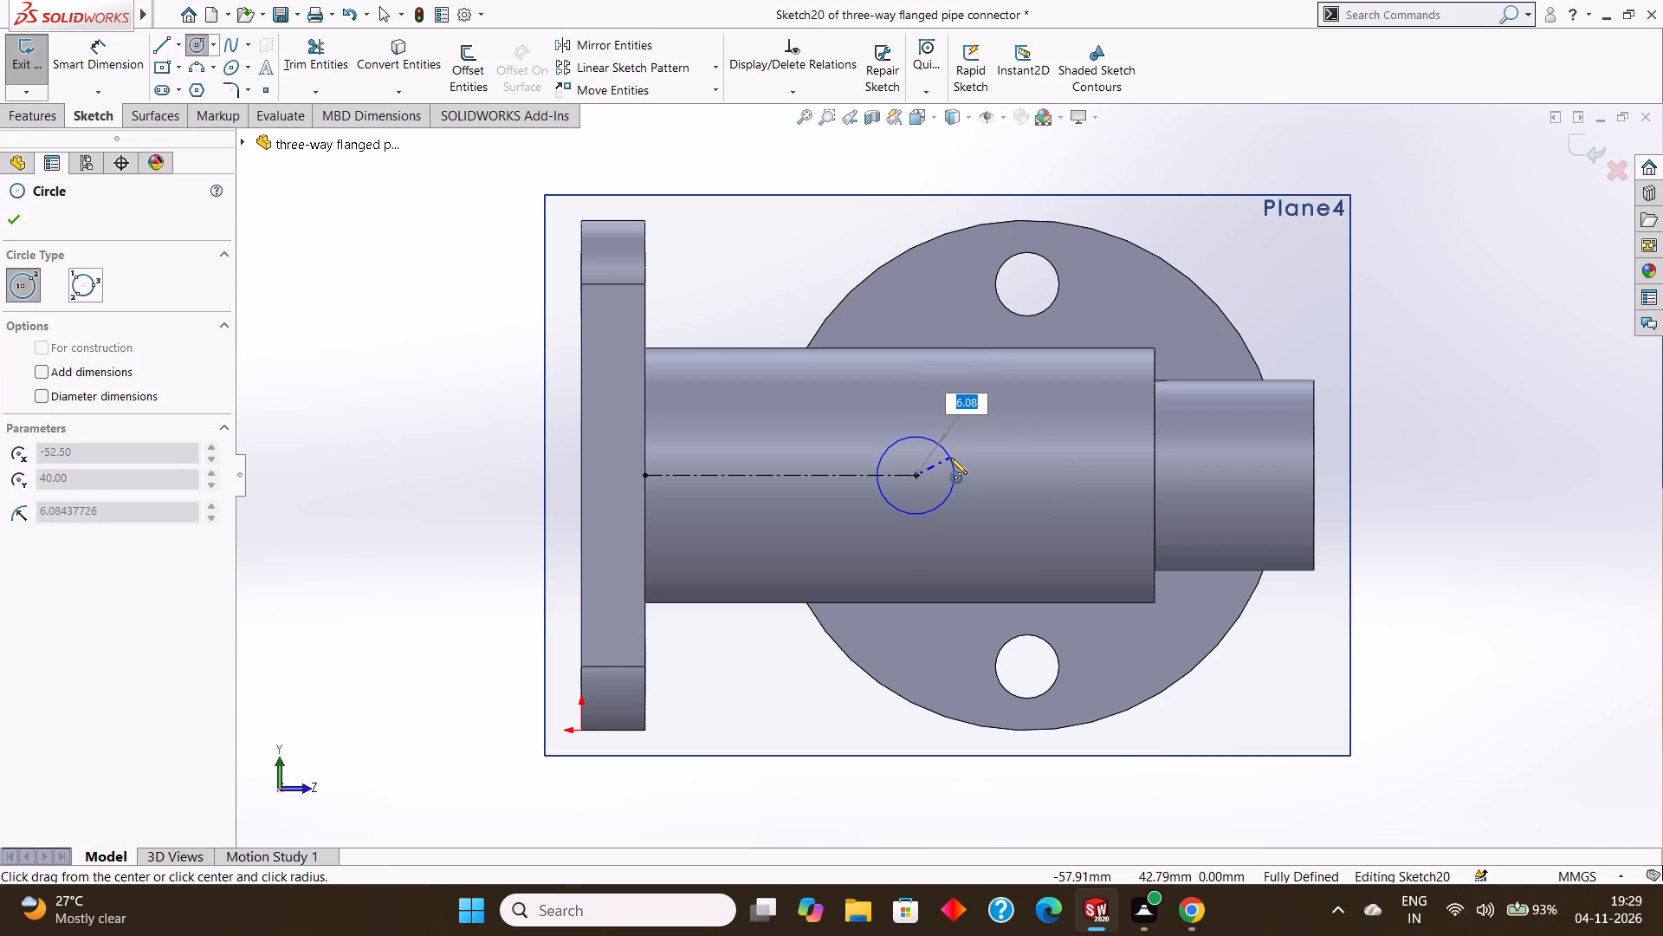
{"action": "left_click_drag", "start_coordinate": [950, 458], "coordinate": [950, 456]}
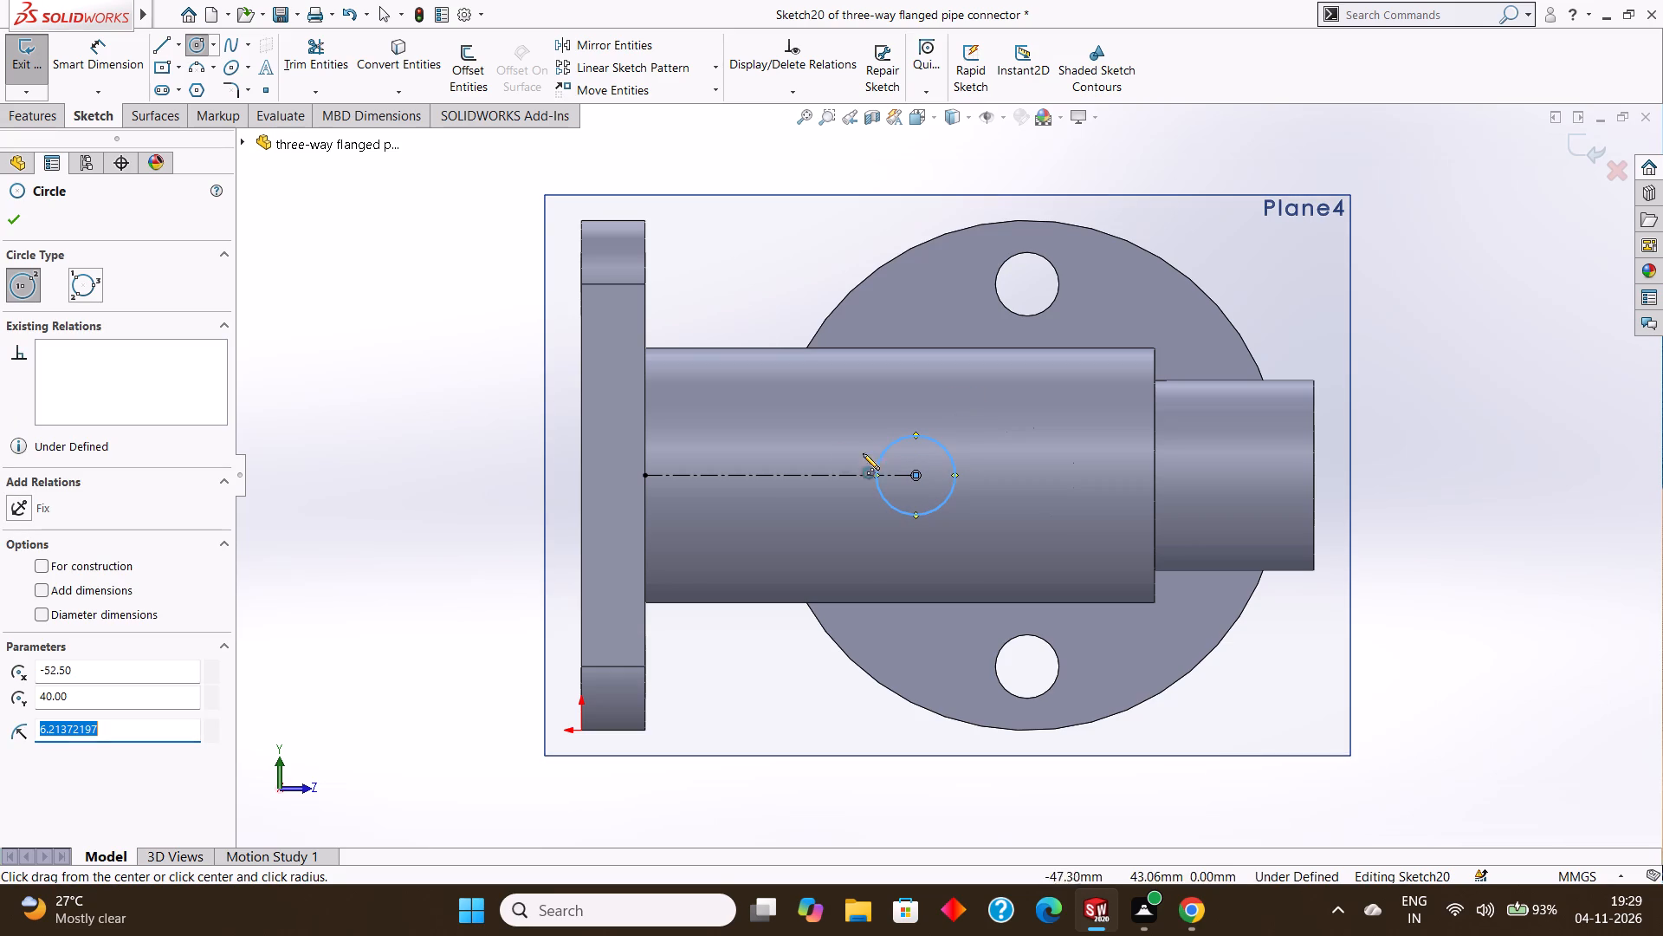
{"action": "left_click", "coordinate": [22, 216]}
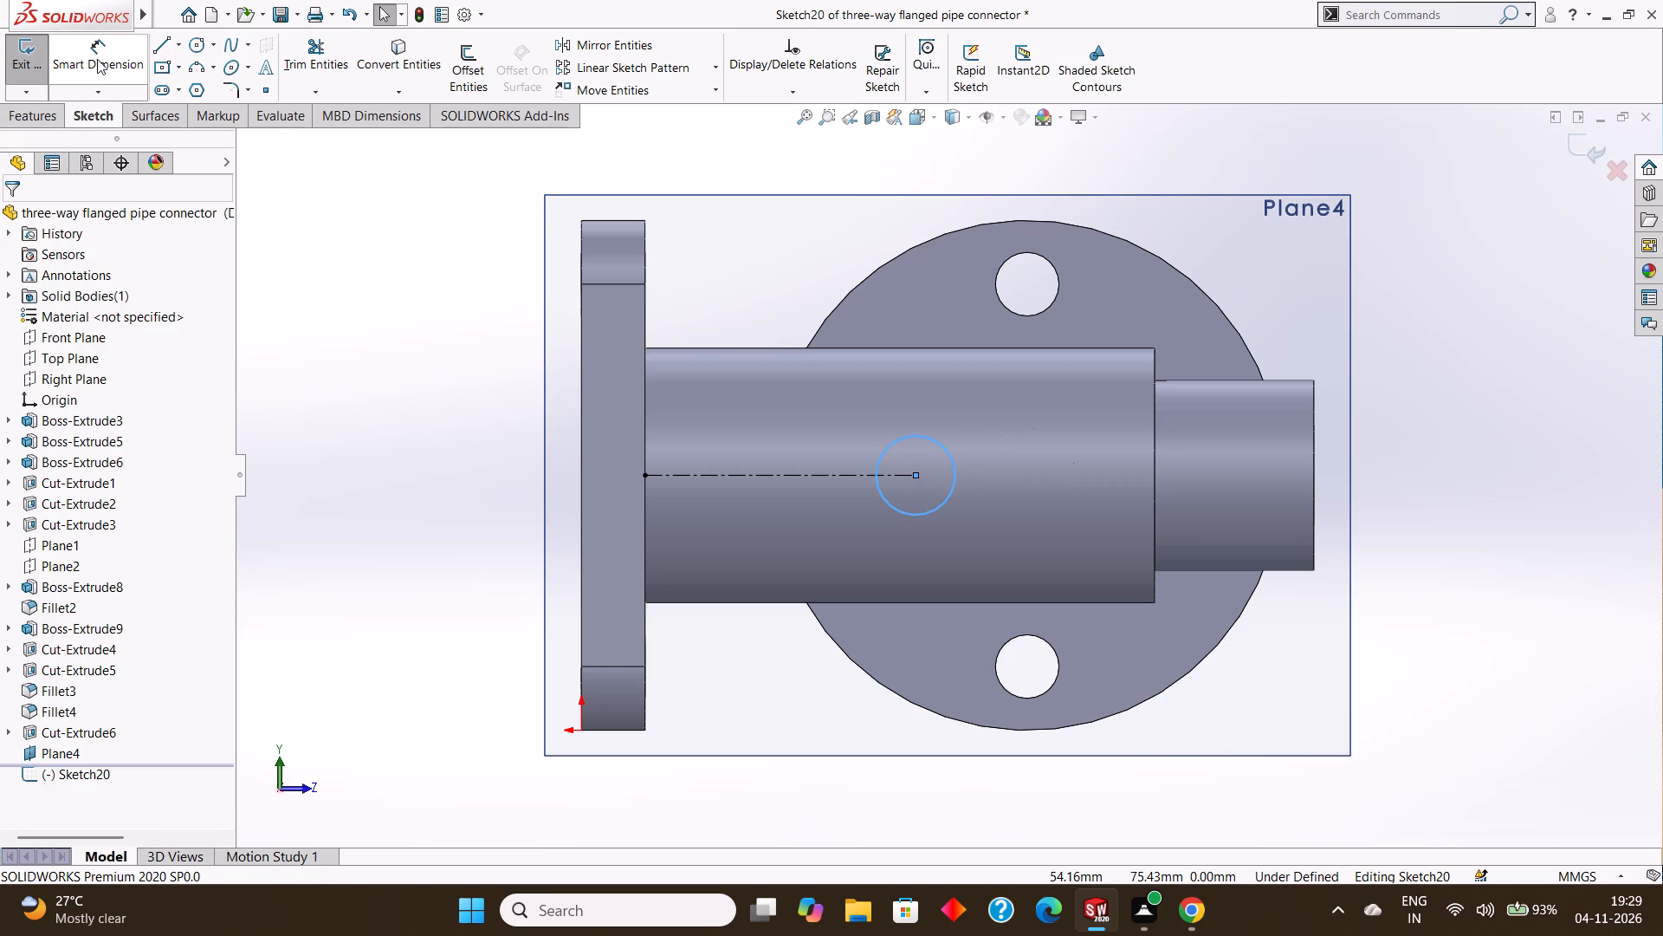
Dimension the circle's diameter as 15 mm.
{"action": "left_click", "coordinate": [97, 58]}
{"action": "left_click_drag", "start_coordinate": [914, 438], "coordinate": [912, 430]}
{"action": "left_click", "coordinate": [903, 257]}
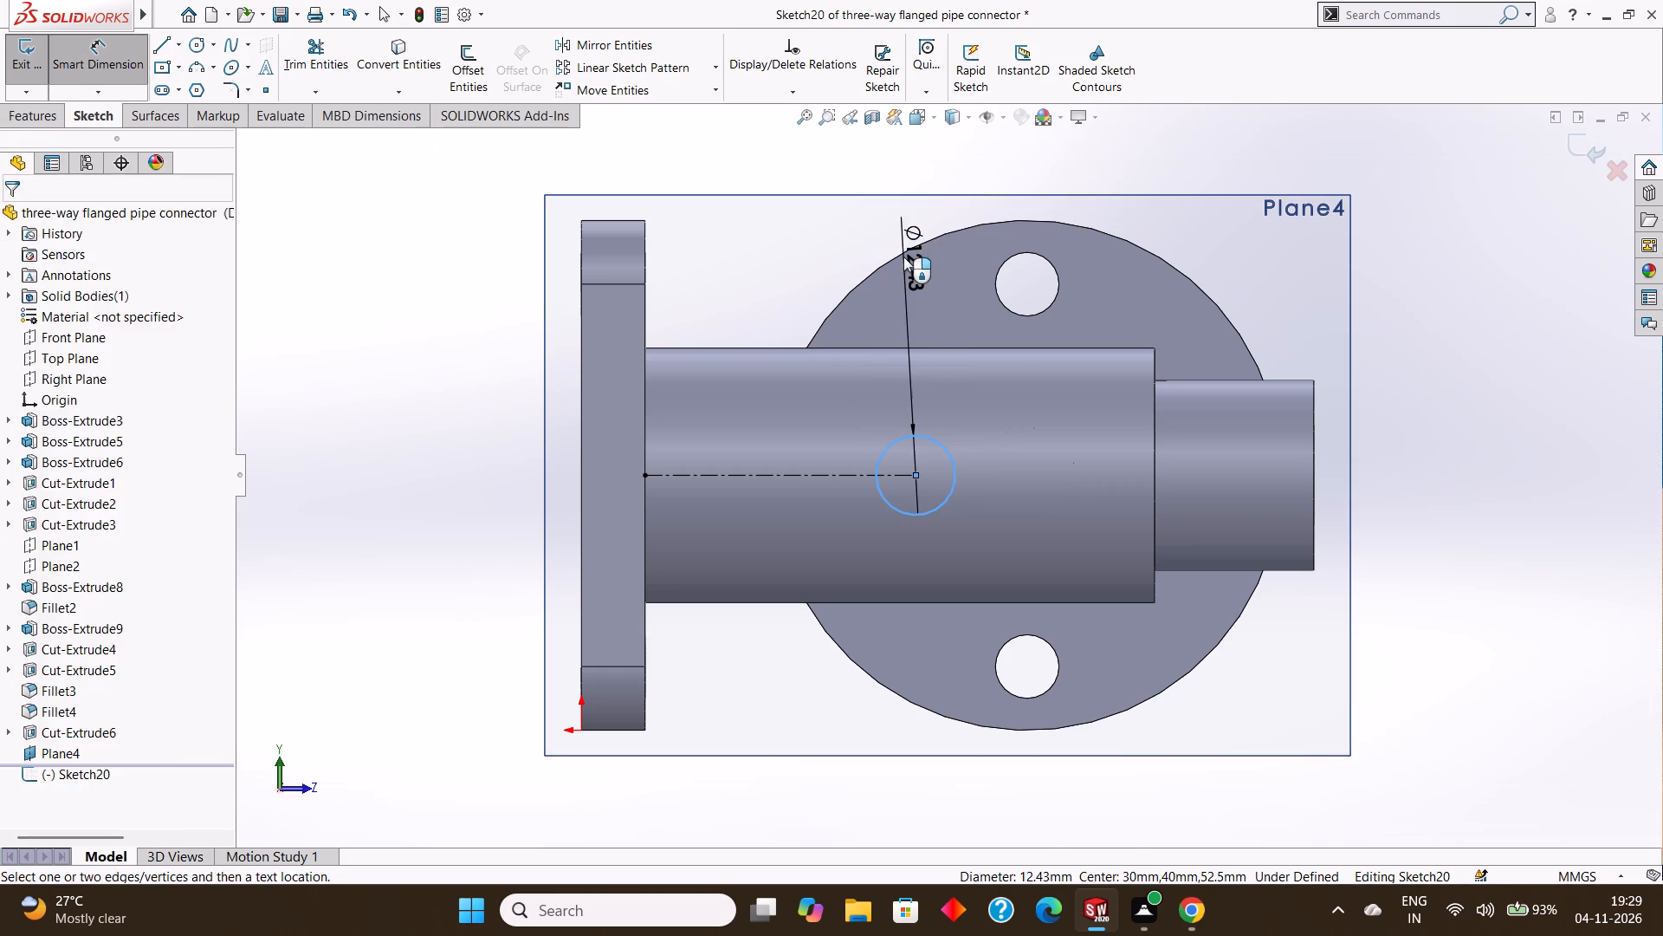
{"action": "key", "text": "1"}
{"action": "key", "text": "5"}
{"action": "key", "text": "Return"}
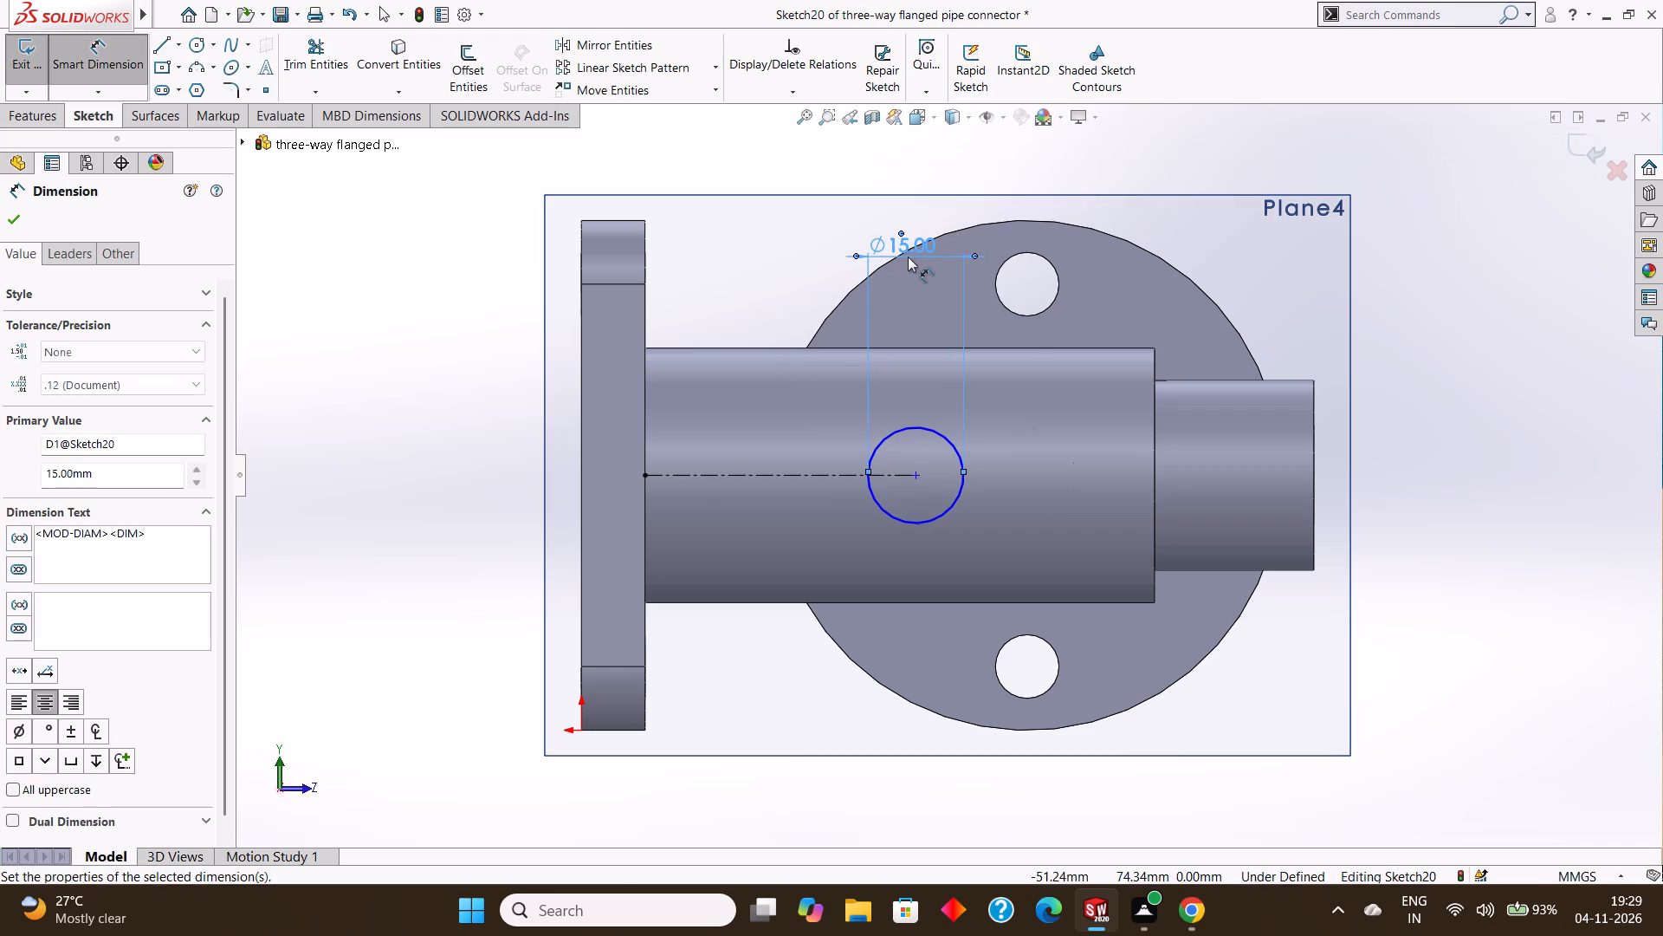
{"action": "left_click", "coordinate": [9, 217]}
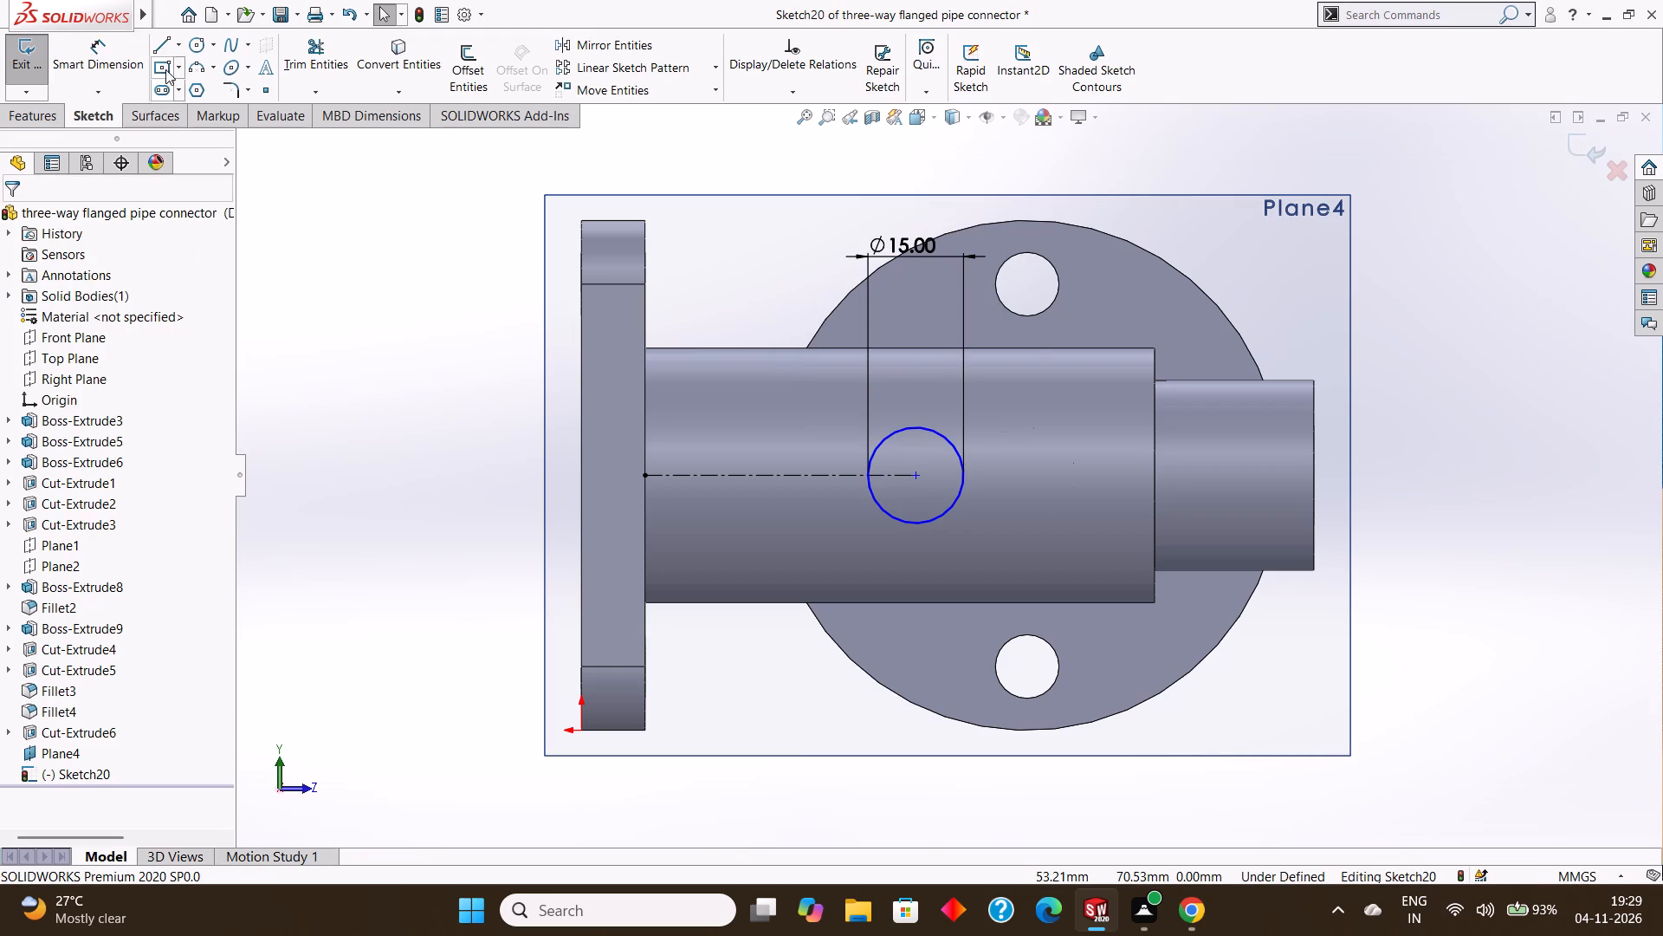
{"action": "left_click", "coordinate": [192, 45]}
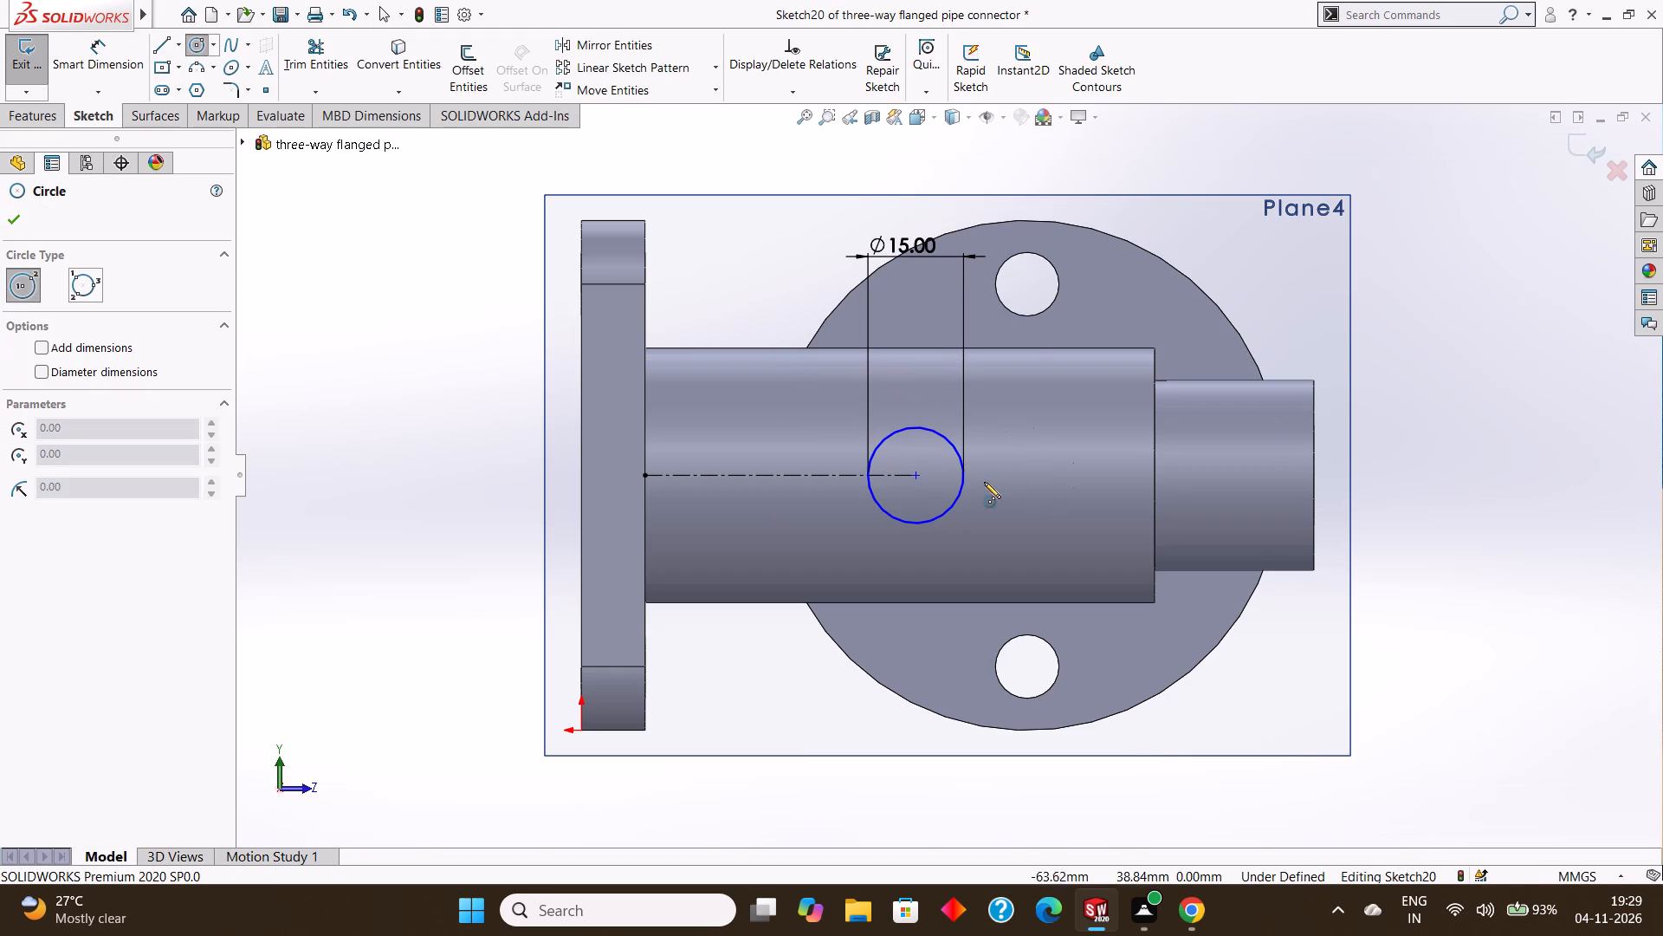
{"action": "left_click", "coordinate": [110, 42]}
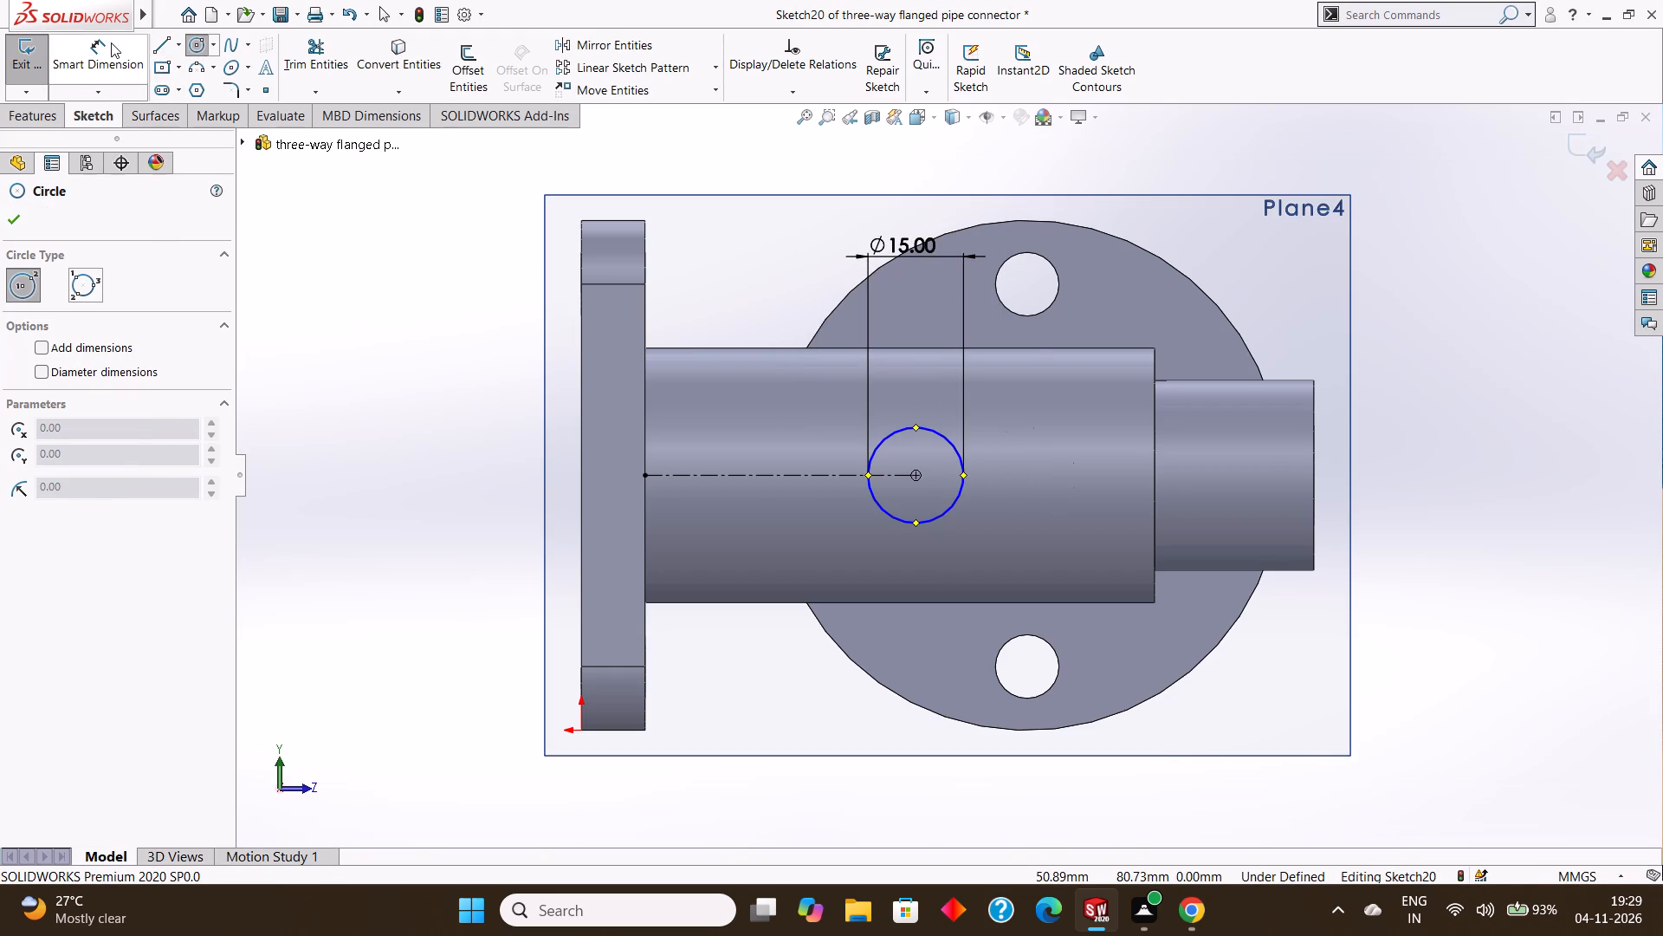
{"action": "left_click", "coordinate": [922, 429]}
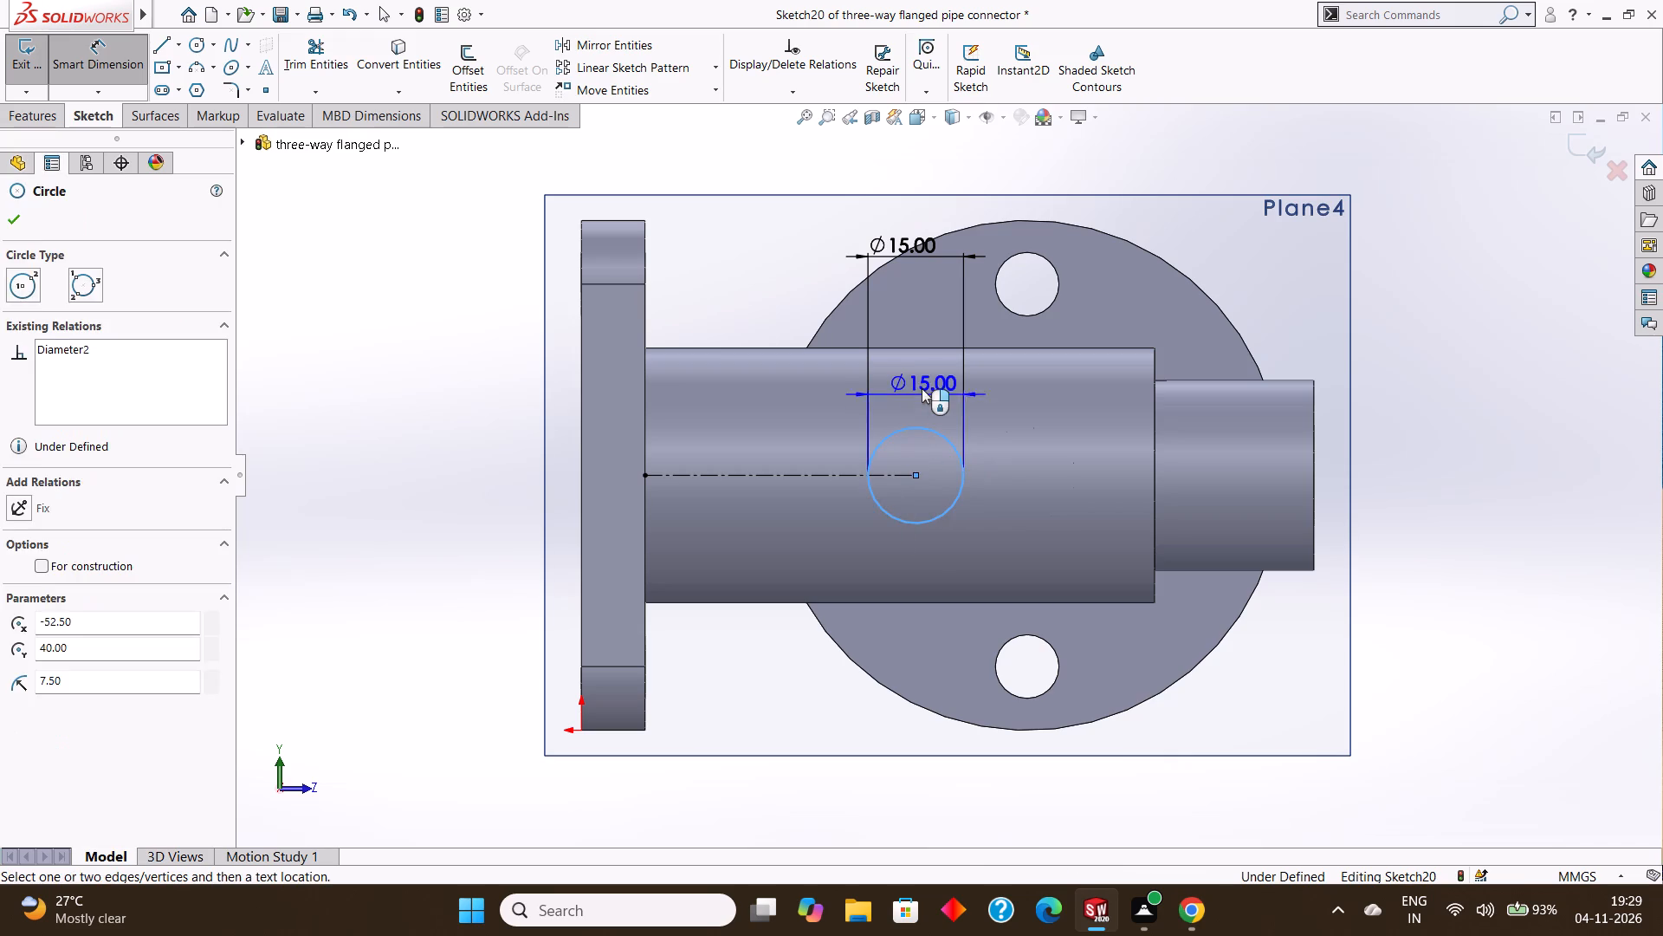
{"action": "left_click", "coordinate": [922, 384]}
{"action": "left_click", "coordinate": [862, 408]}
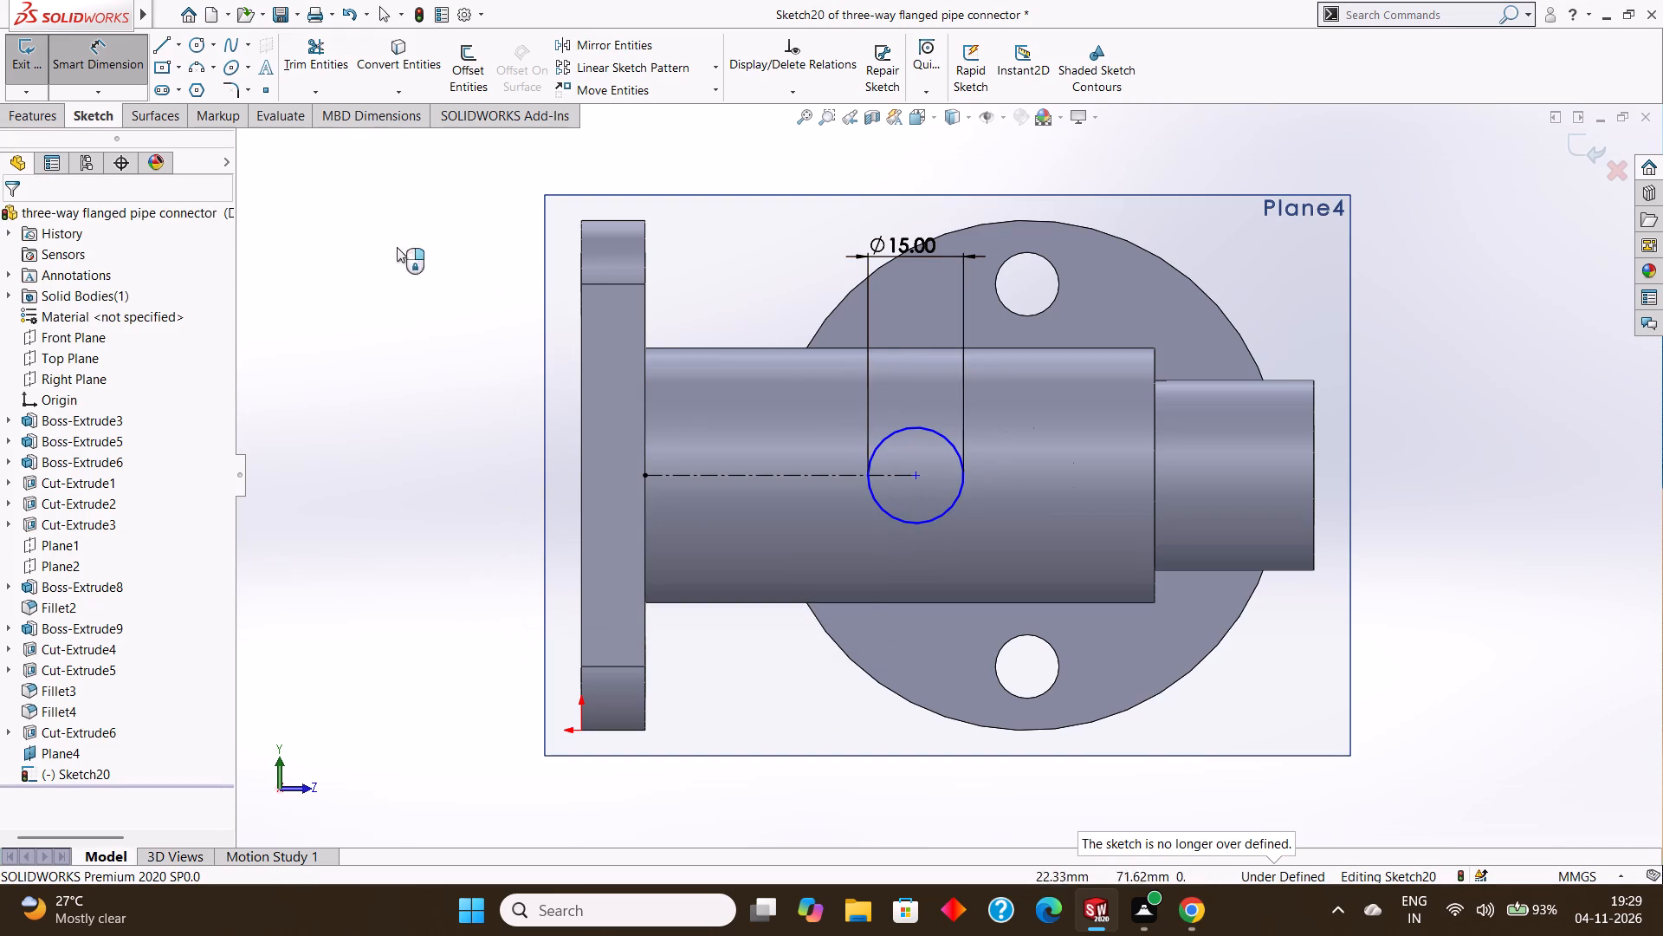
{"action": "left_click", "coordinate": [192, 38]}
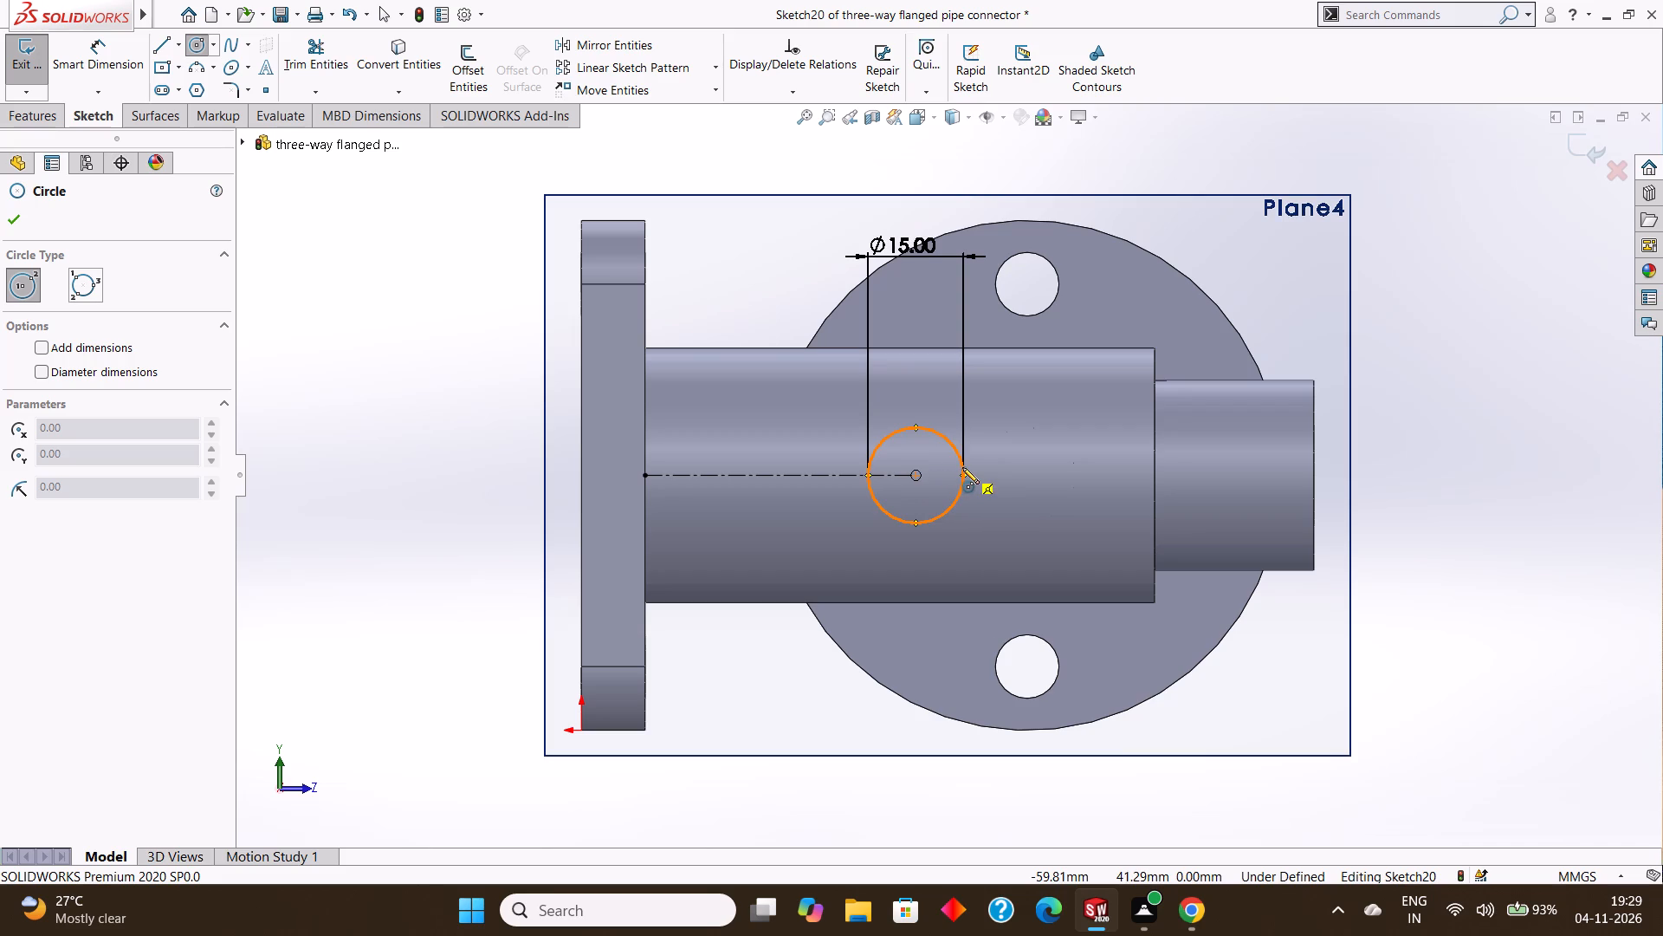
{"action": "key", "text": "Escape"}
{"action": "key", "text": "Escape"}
Set the circle's diameter to 25 mm.
{"action": "double_click", "coordinate": [907, 245]}
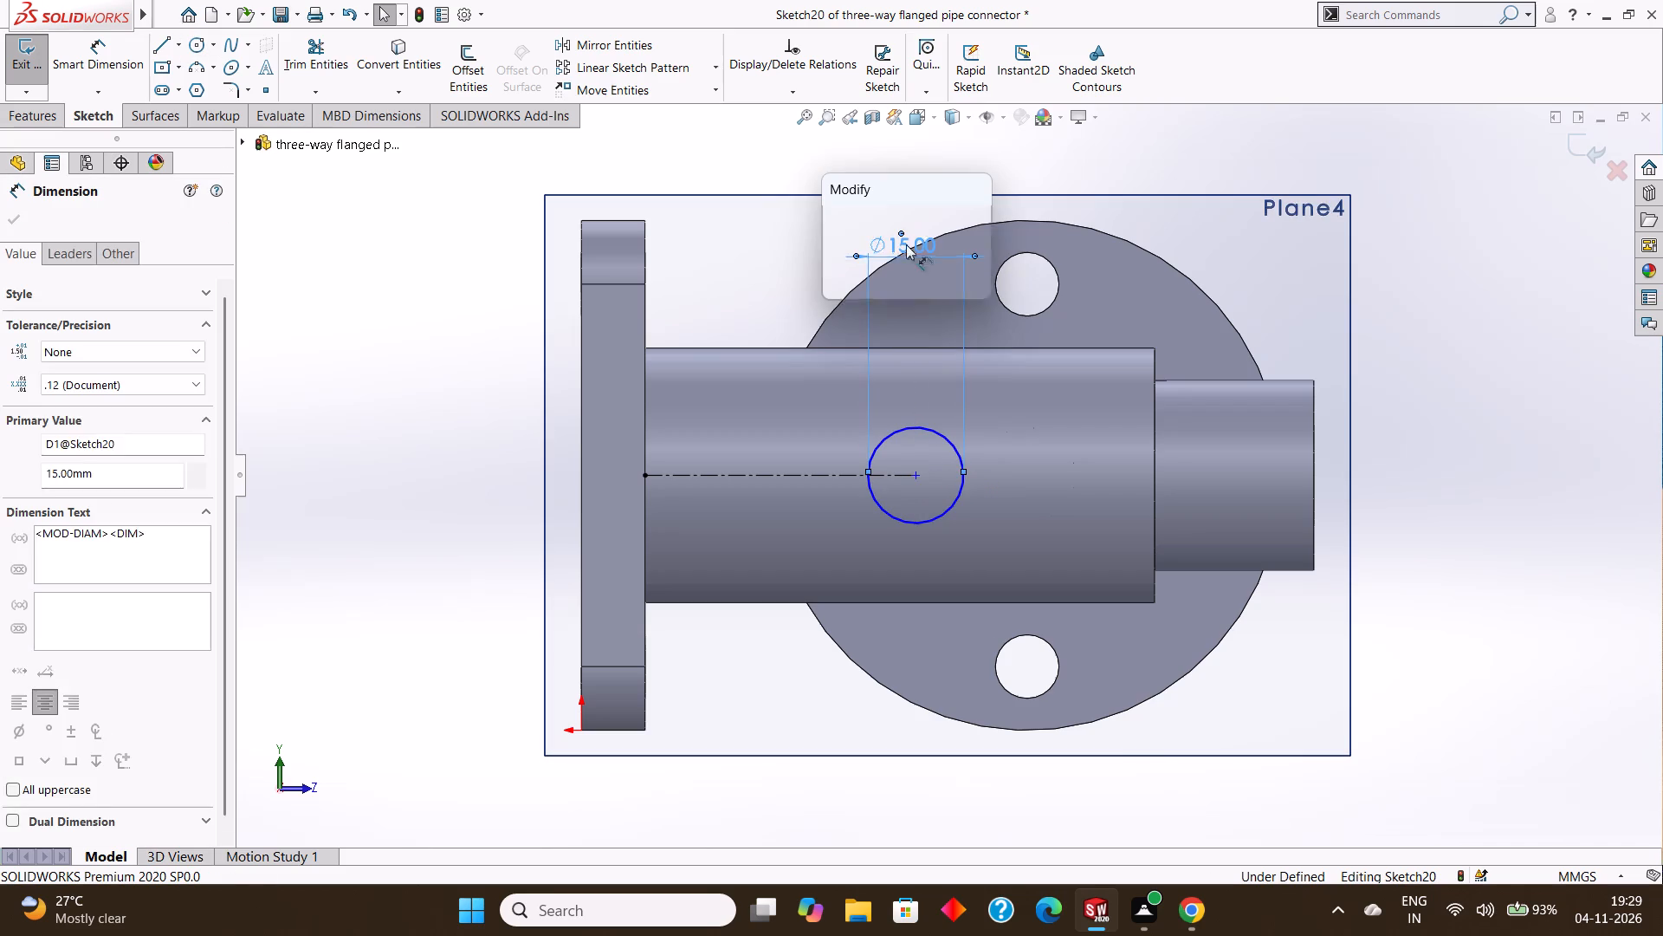
{"action": "type", "text": "25"}
{"action": "key", "text": "Return"}
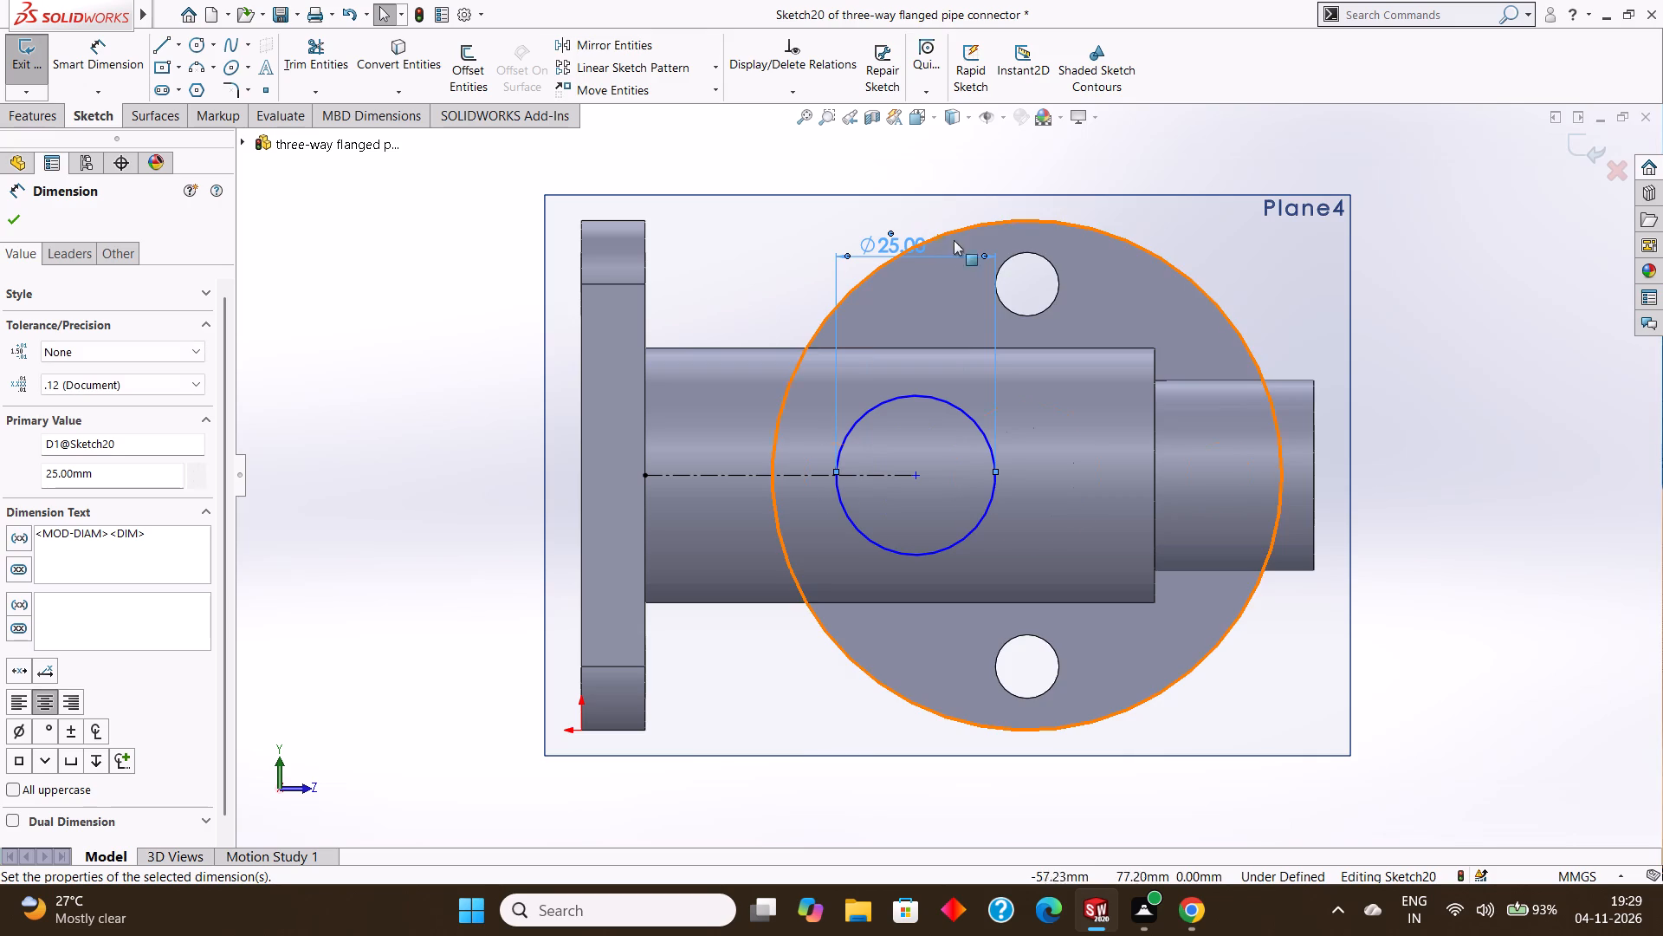
{"action": "left_click", "coordinate": [9, 213]}
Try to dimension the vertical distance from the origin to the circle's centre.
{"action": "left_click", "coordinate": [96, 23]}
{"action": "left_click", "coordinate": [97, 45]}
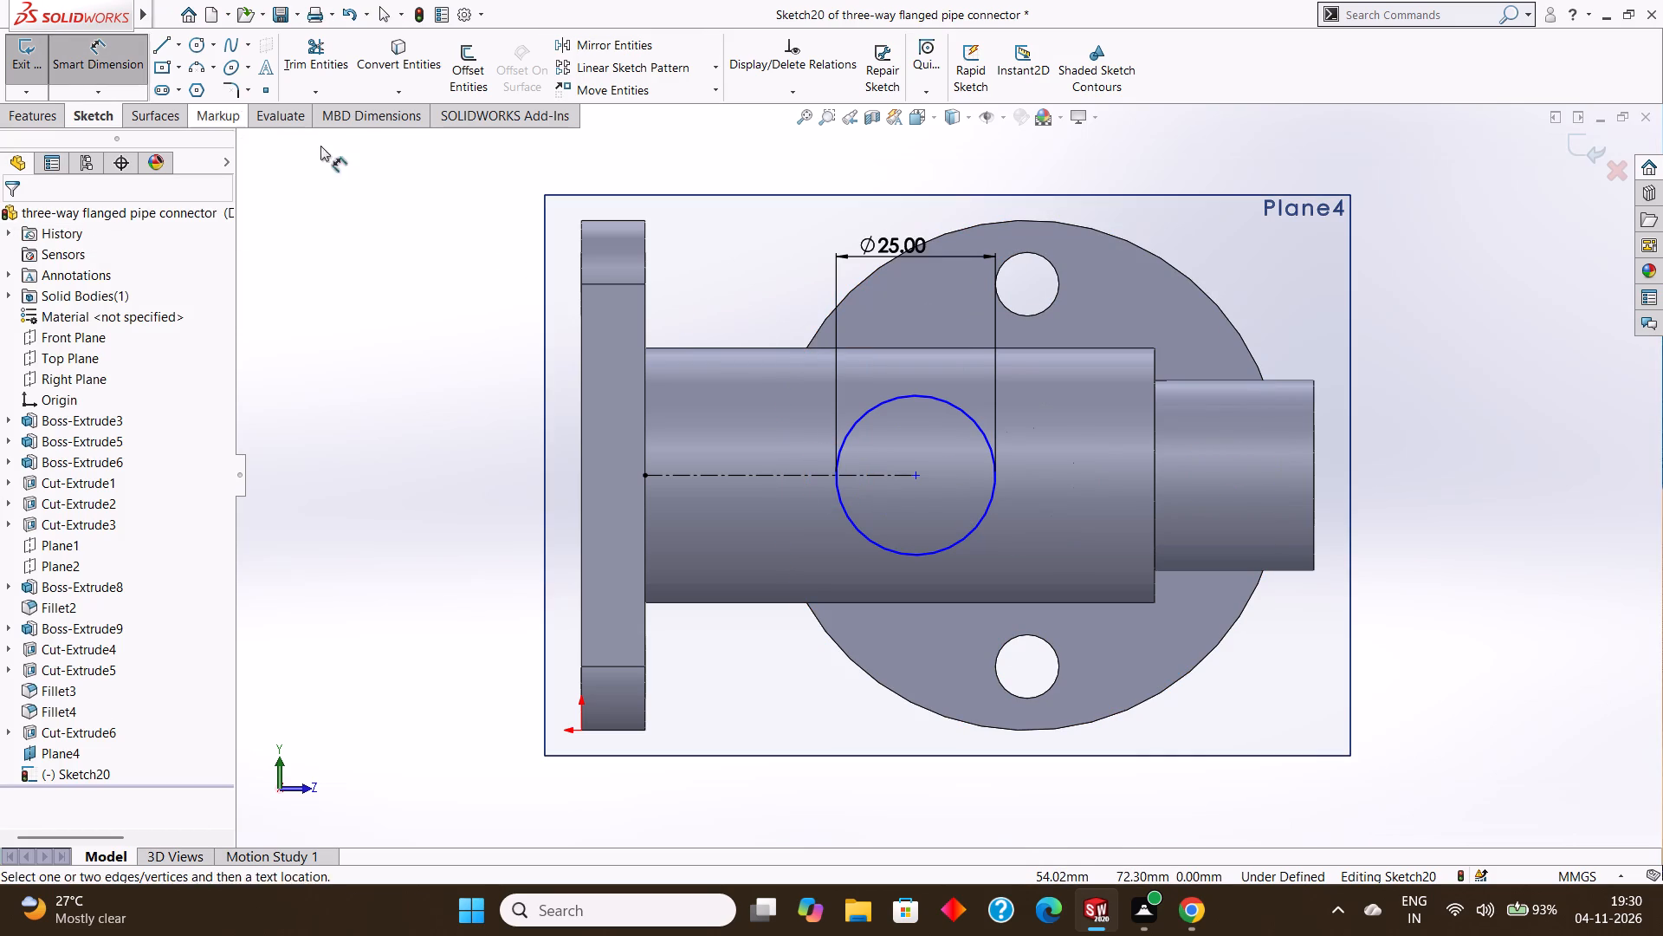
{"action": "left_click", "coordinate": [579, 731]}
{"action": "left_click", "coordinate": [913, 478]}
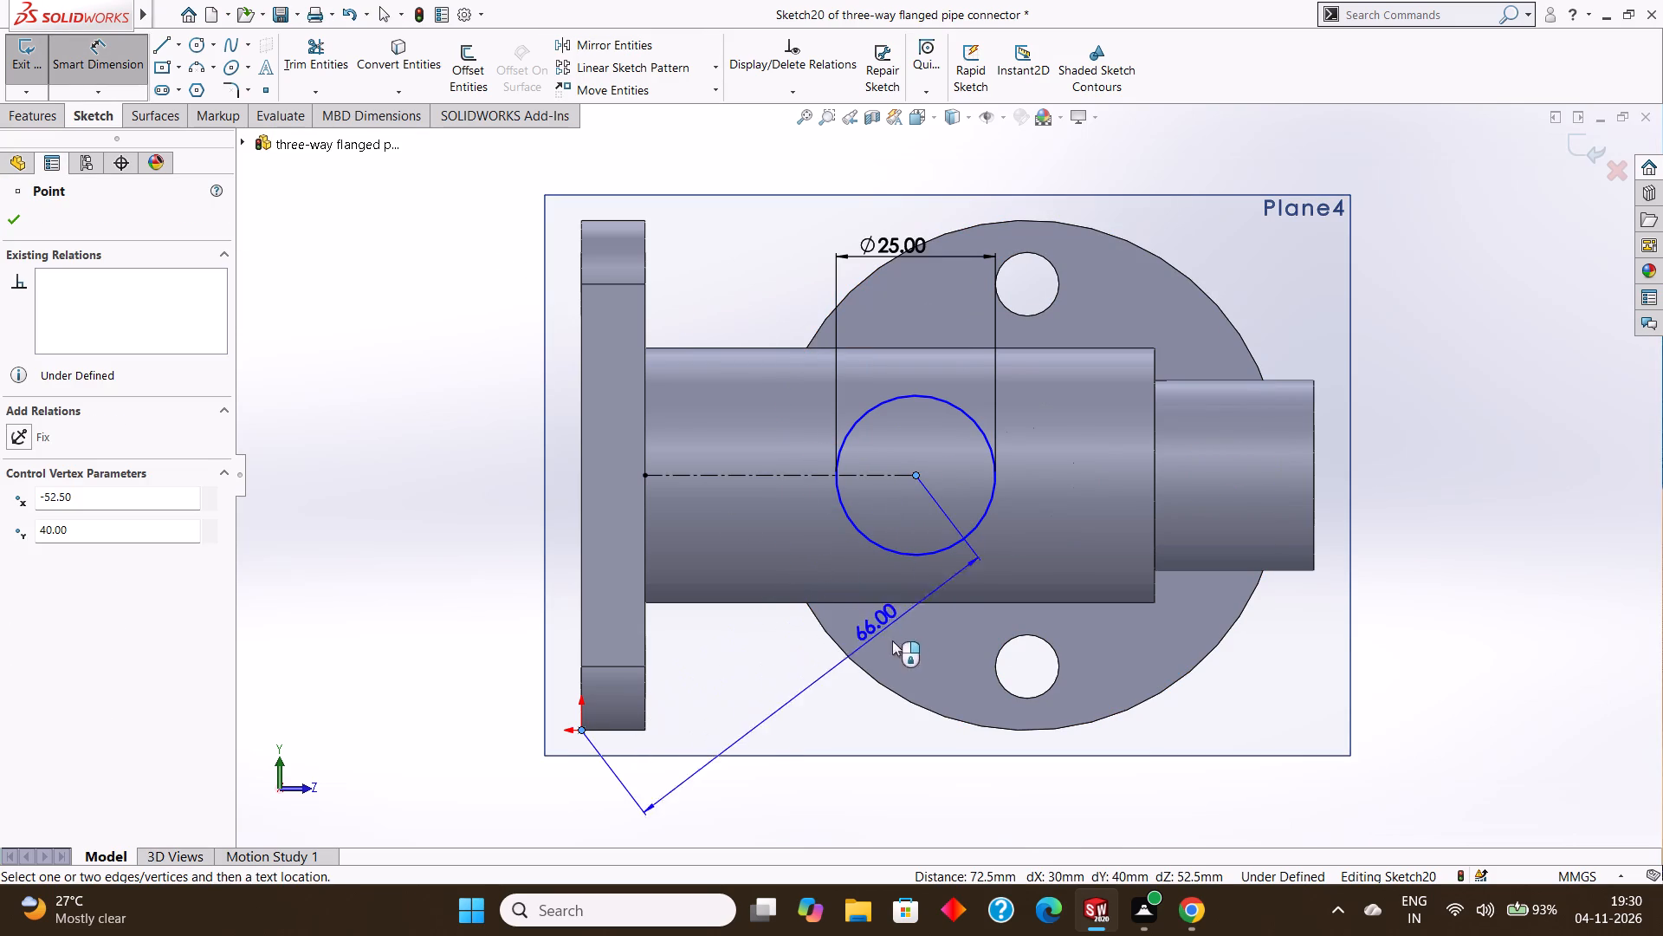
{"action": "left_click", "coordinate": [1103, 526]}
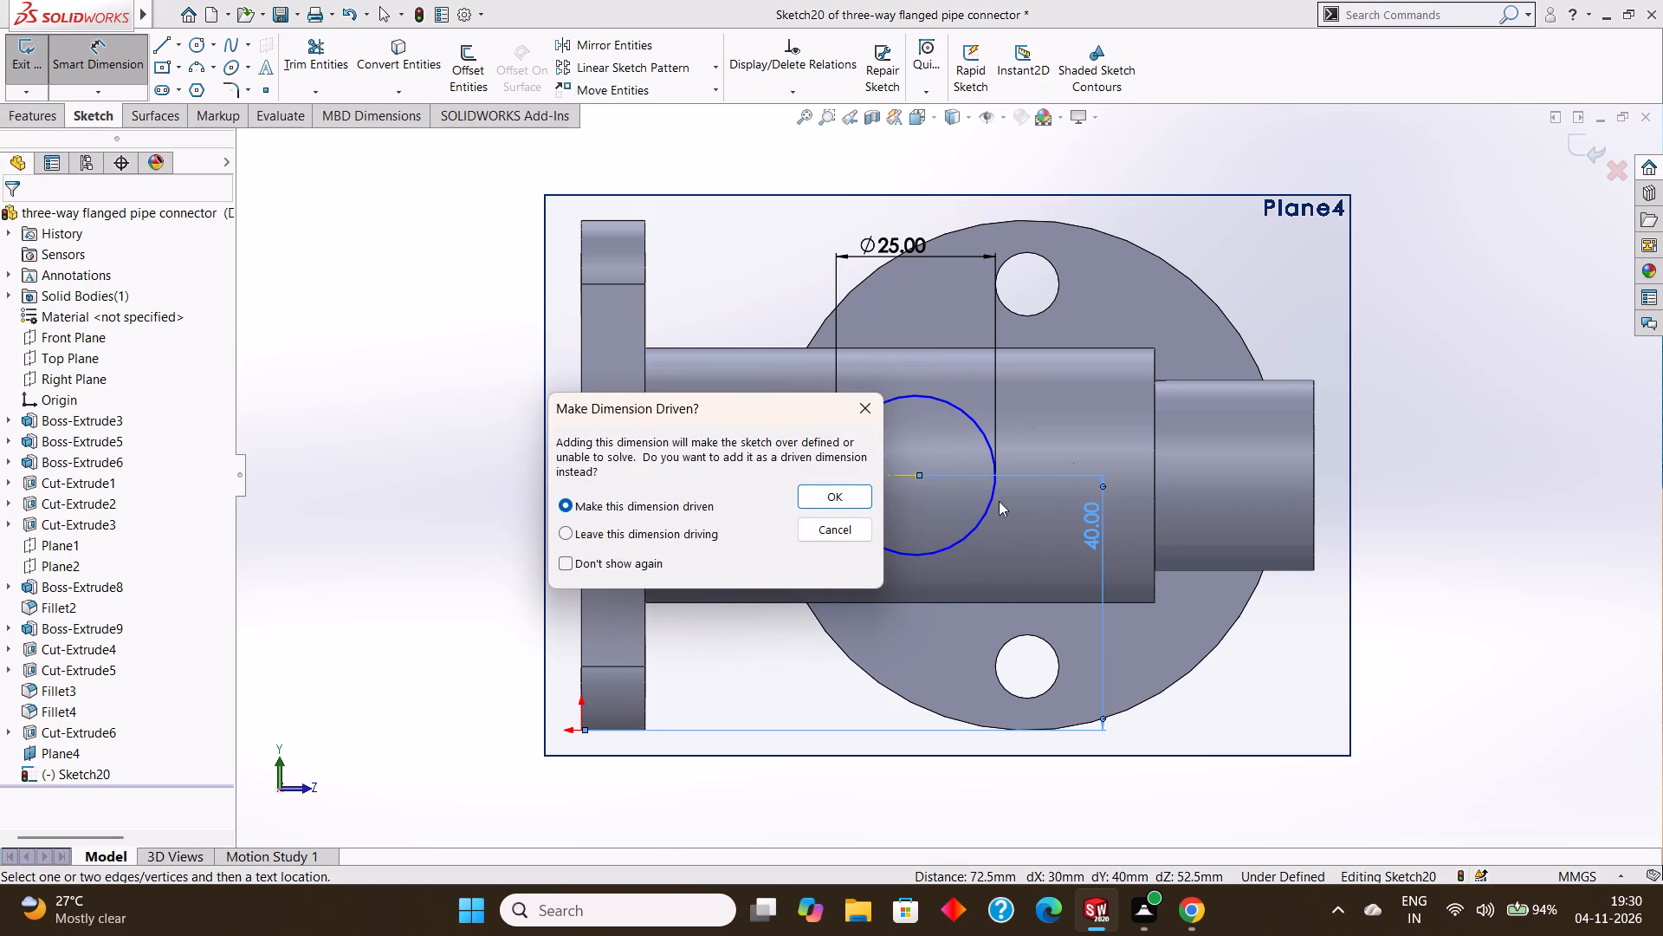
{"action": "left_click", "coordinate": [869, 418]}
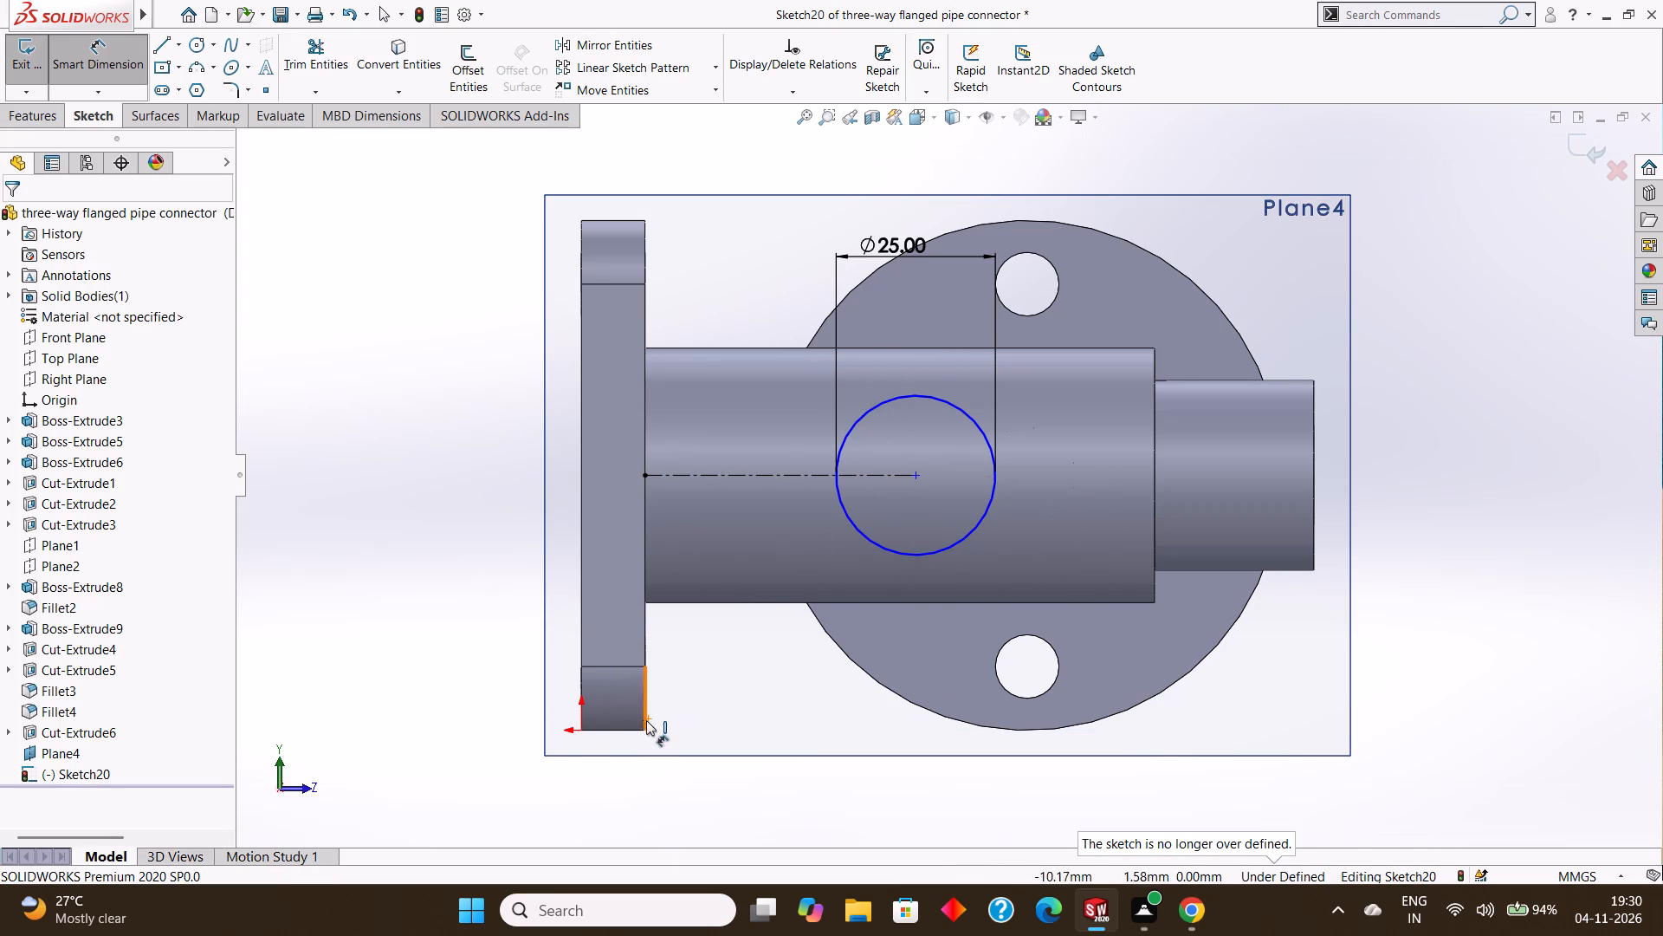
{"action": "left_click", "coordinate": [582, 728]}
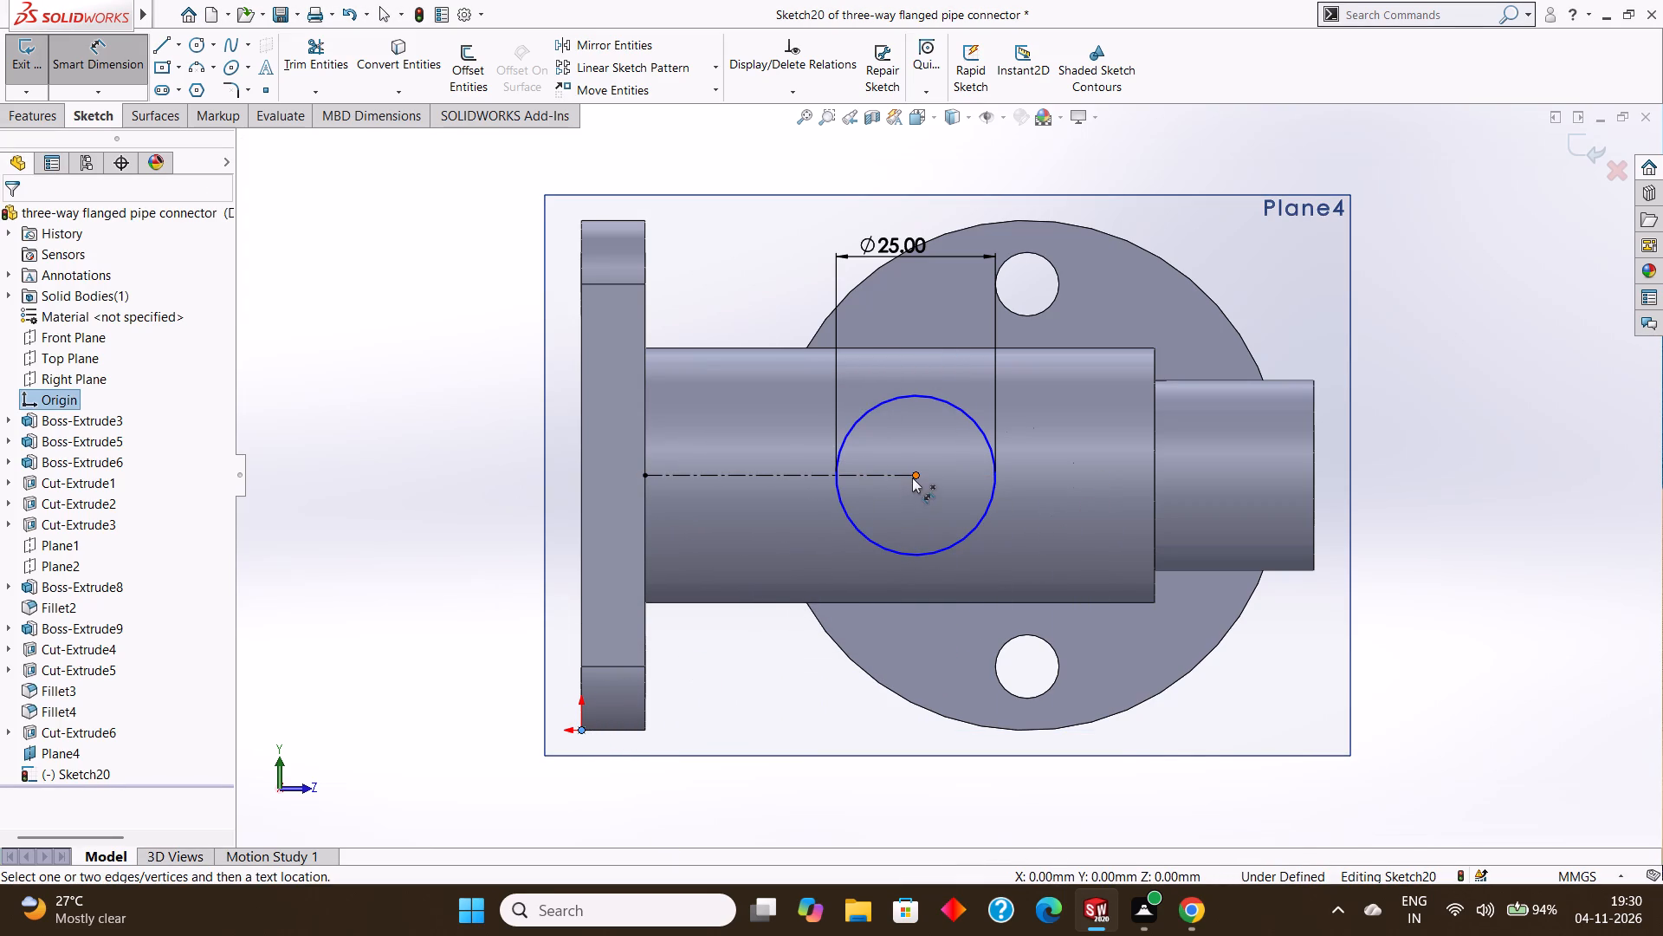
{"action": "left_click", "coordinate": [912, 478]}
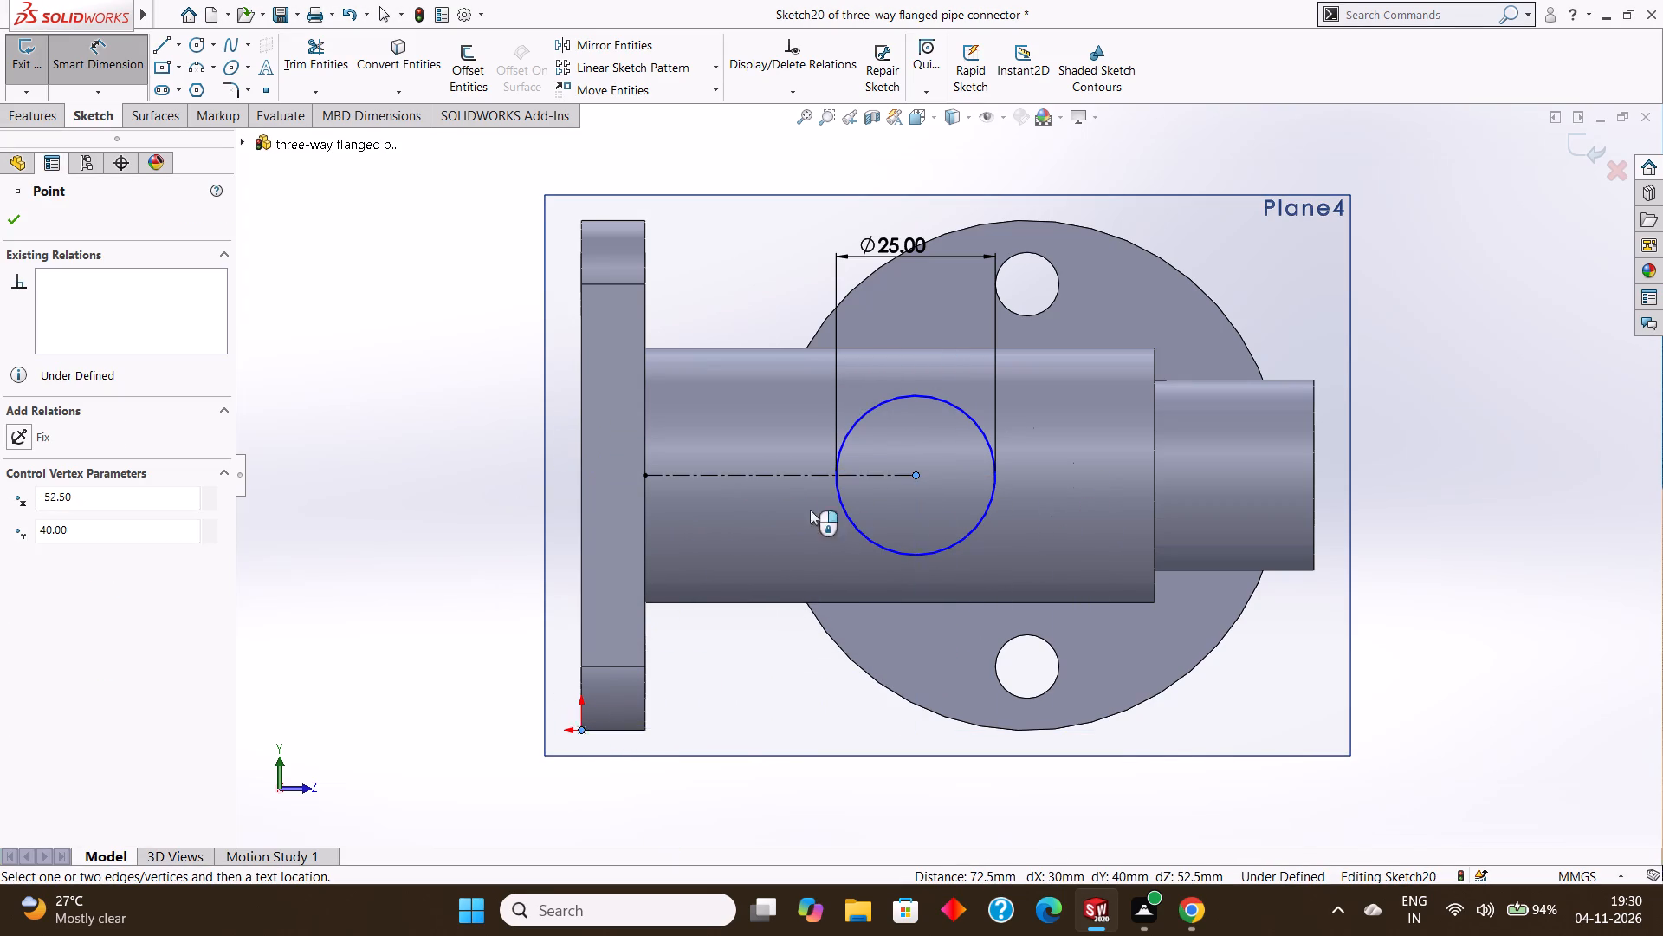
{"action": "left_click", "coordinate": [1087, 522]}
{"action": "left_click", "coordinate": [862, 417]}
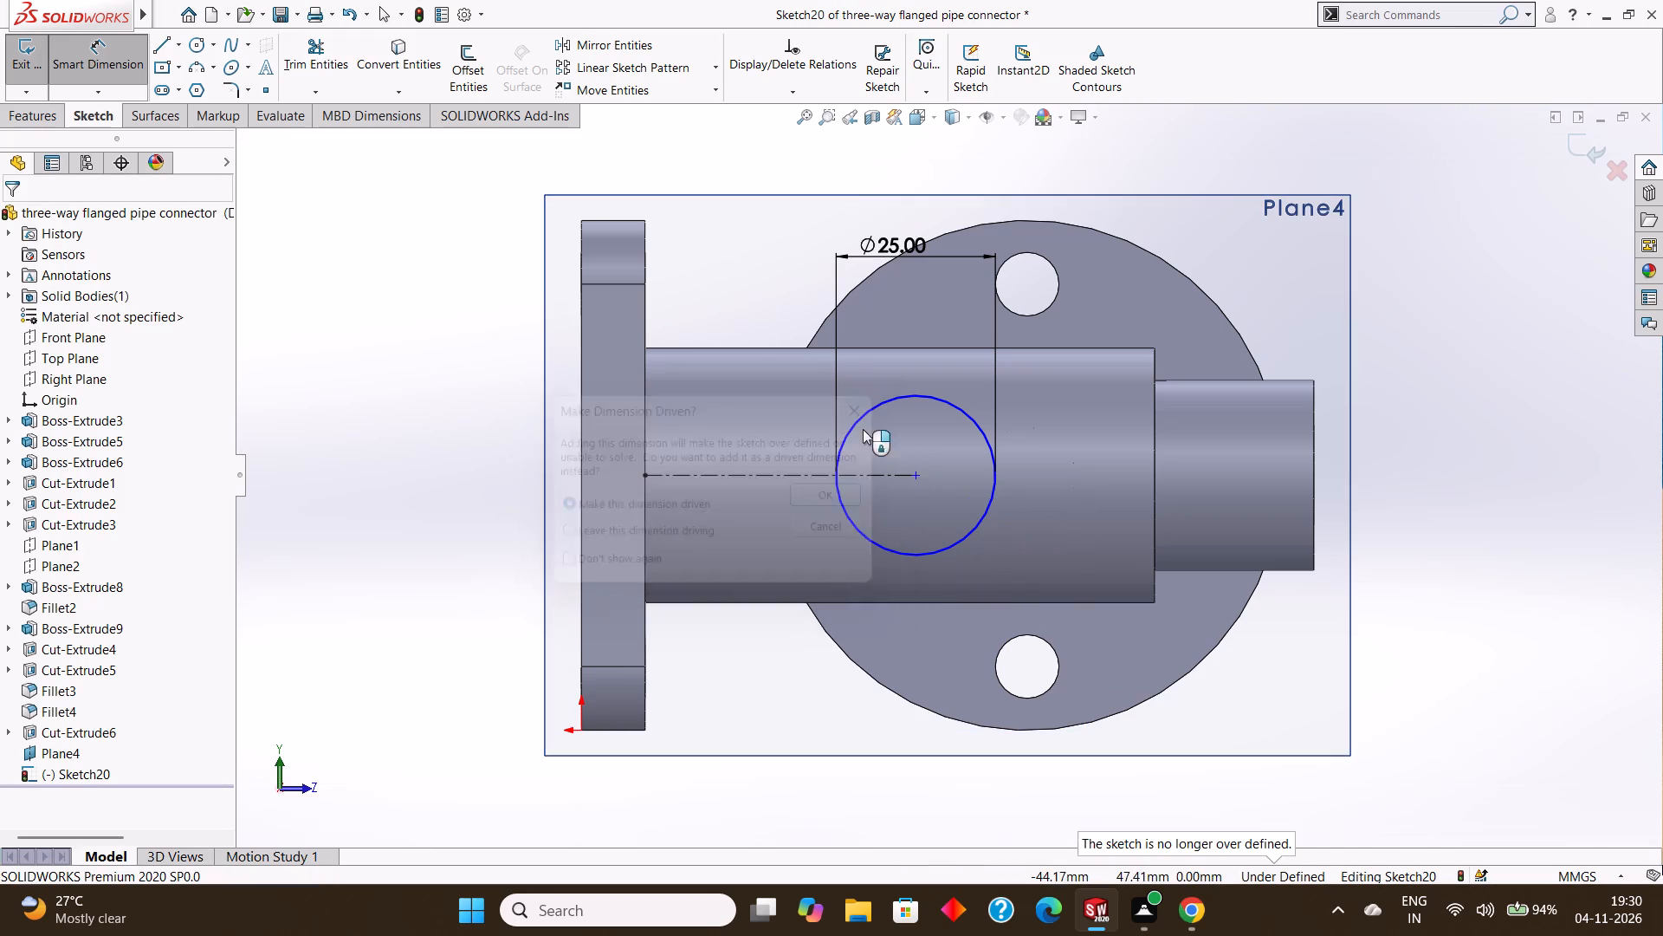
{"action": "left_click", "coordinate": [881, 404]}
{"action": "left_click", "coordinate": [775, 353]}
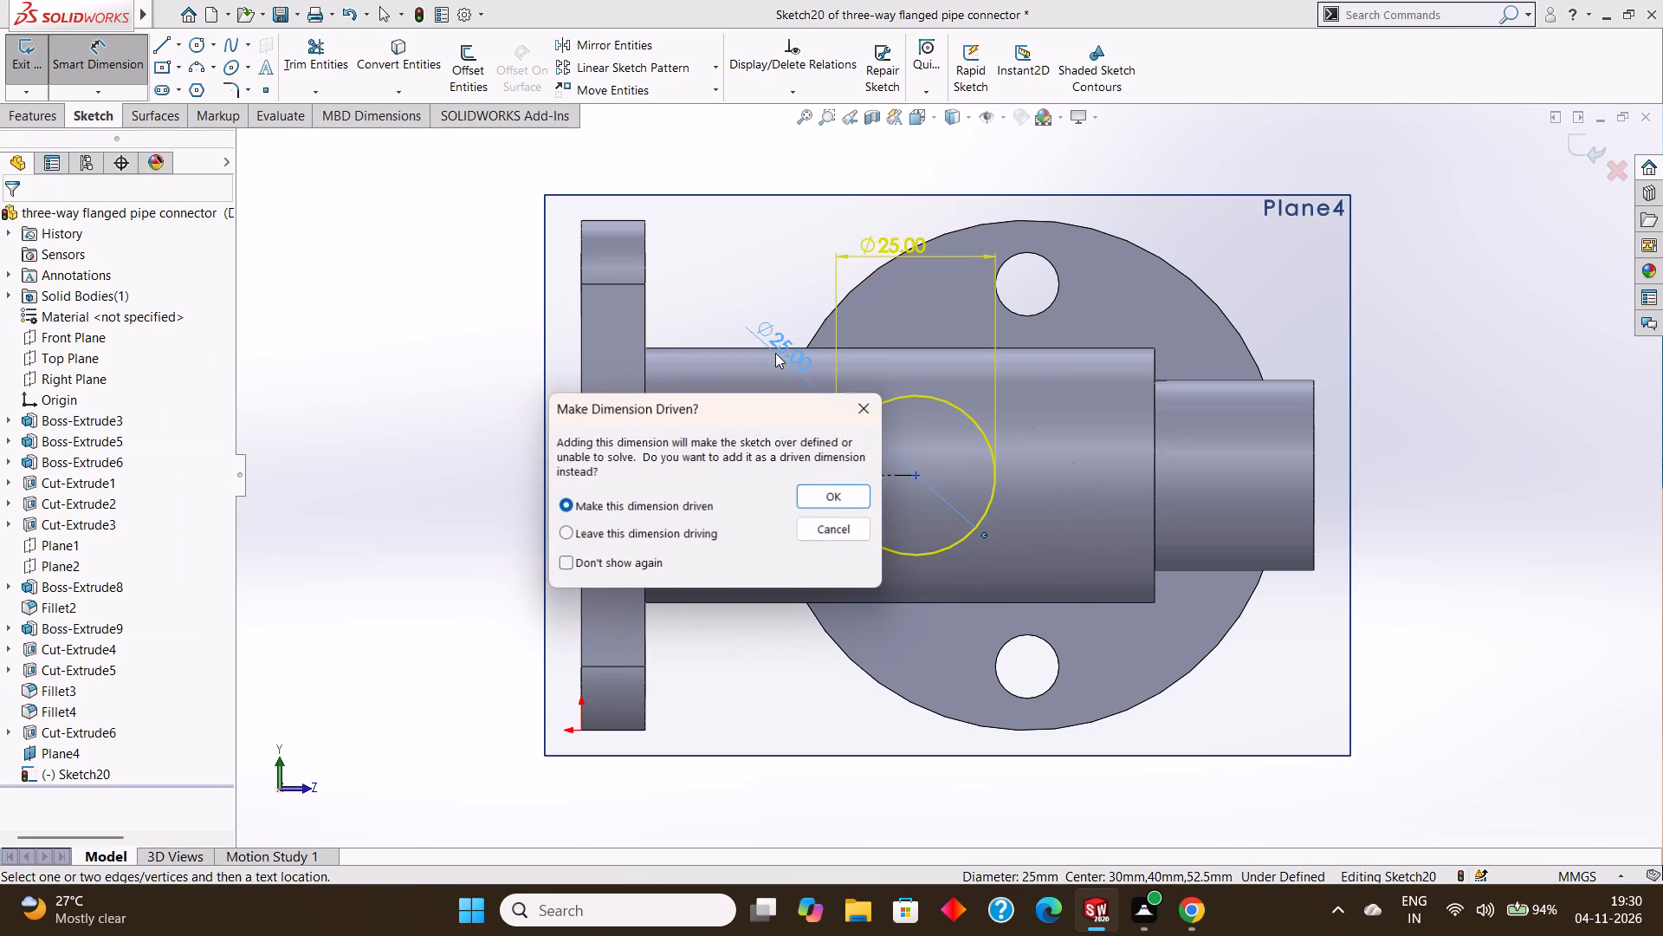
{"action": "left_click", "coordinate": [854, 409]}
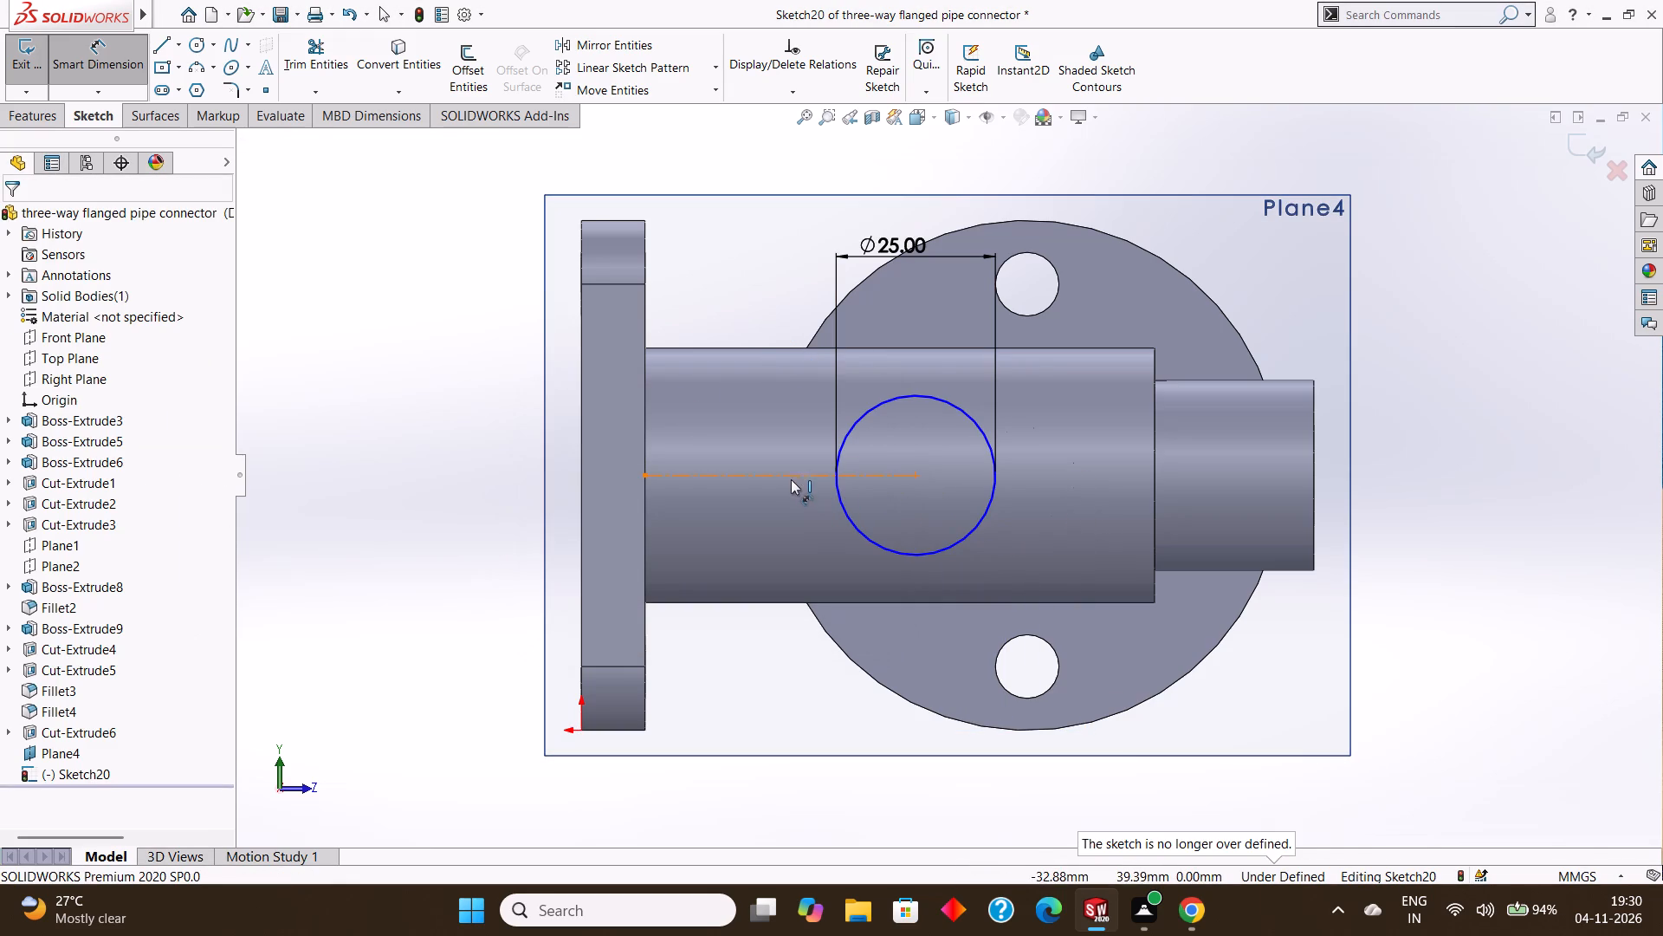
Dimension the length of the construction line between the base flange's inner edge and the circle's centre.
{"action": "left_click", "coordinate": [791, 478]}
{"action": "left_click", "coordinate": [795, 522]}
{"action": "left_click", "coordinate": [721, 494]}
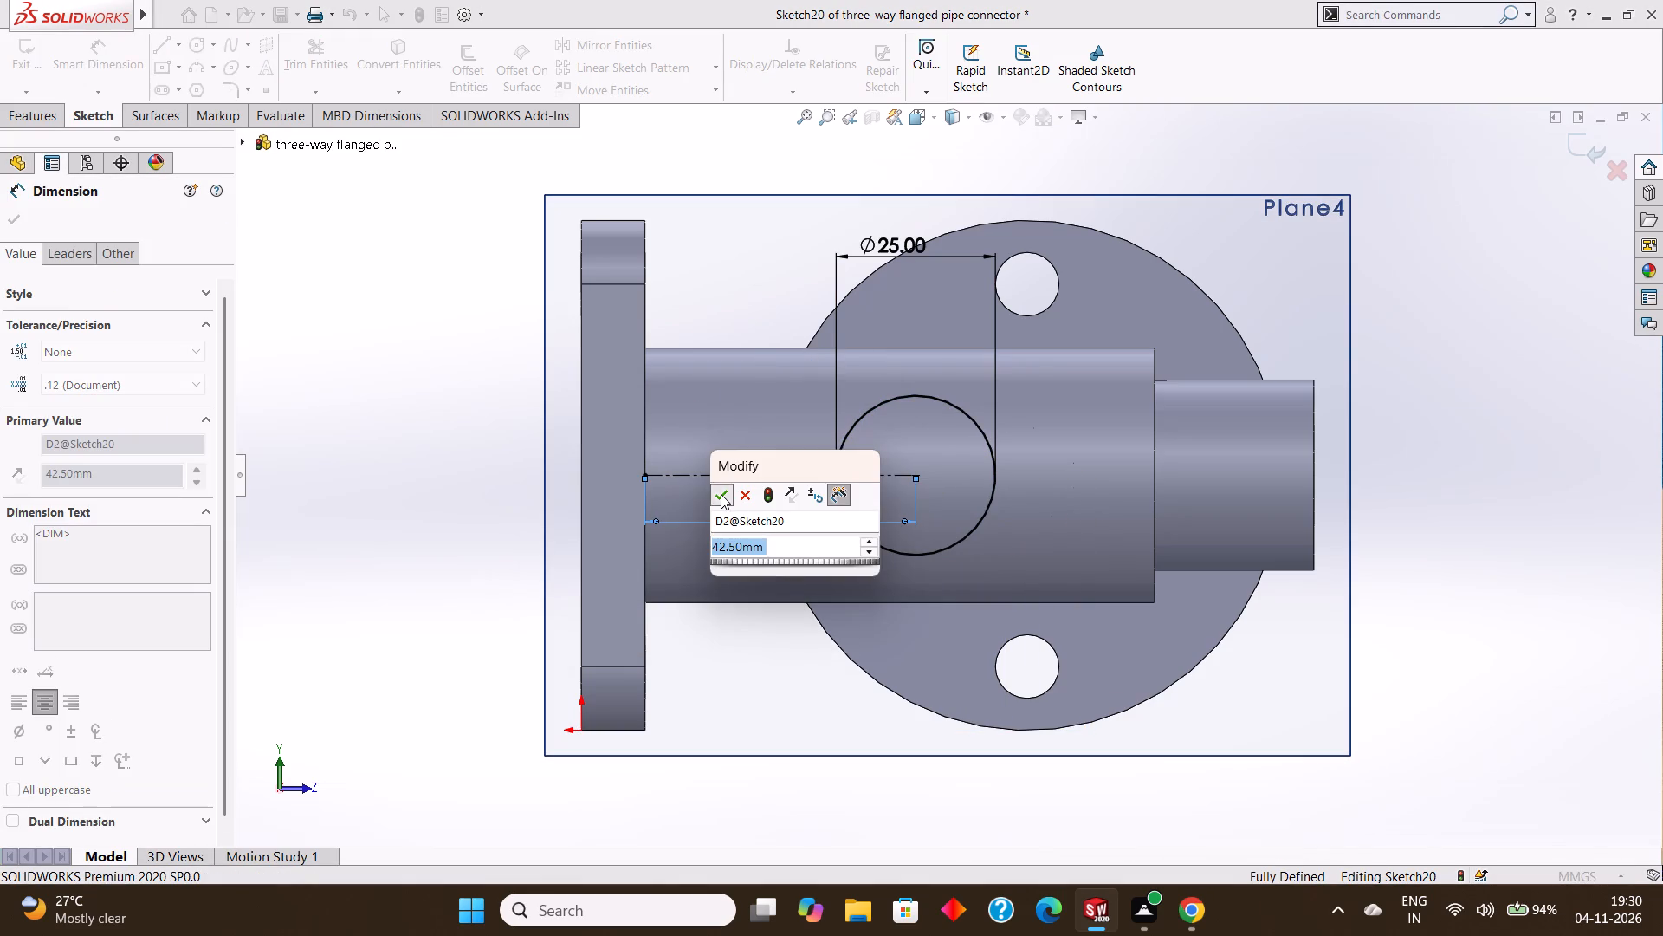
{"action": "left_click", "coordinate": [16, 225]}
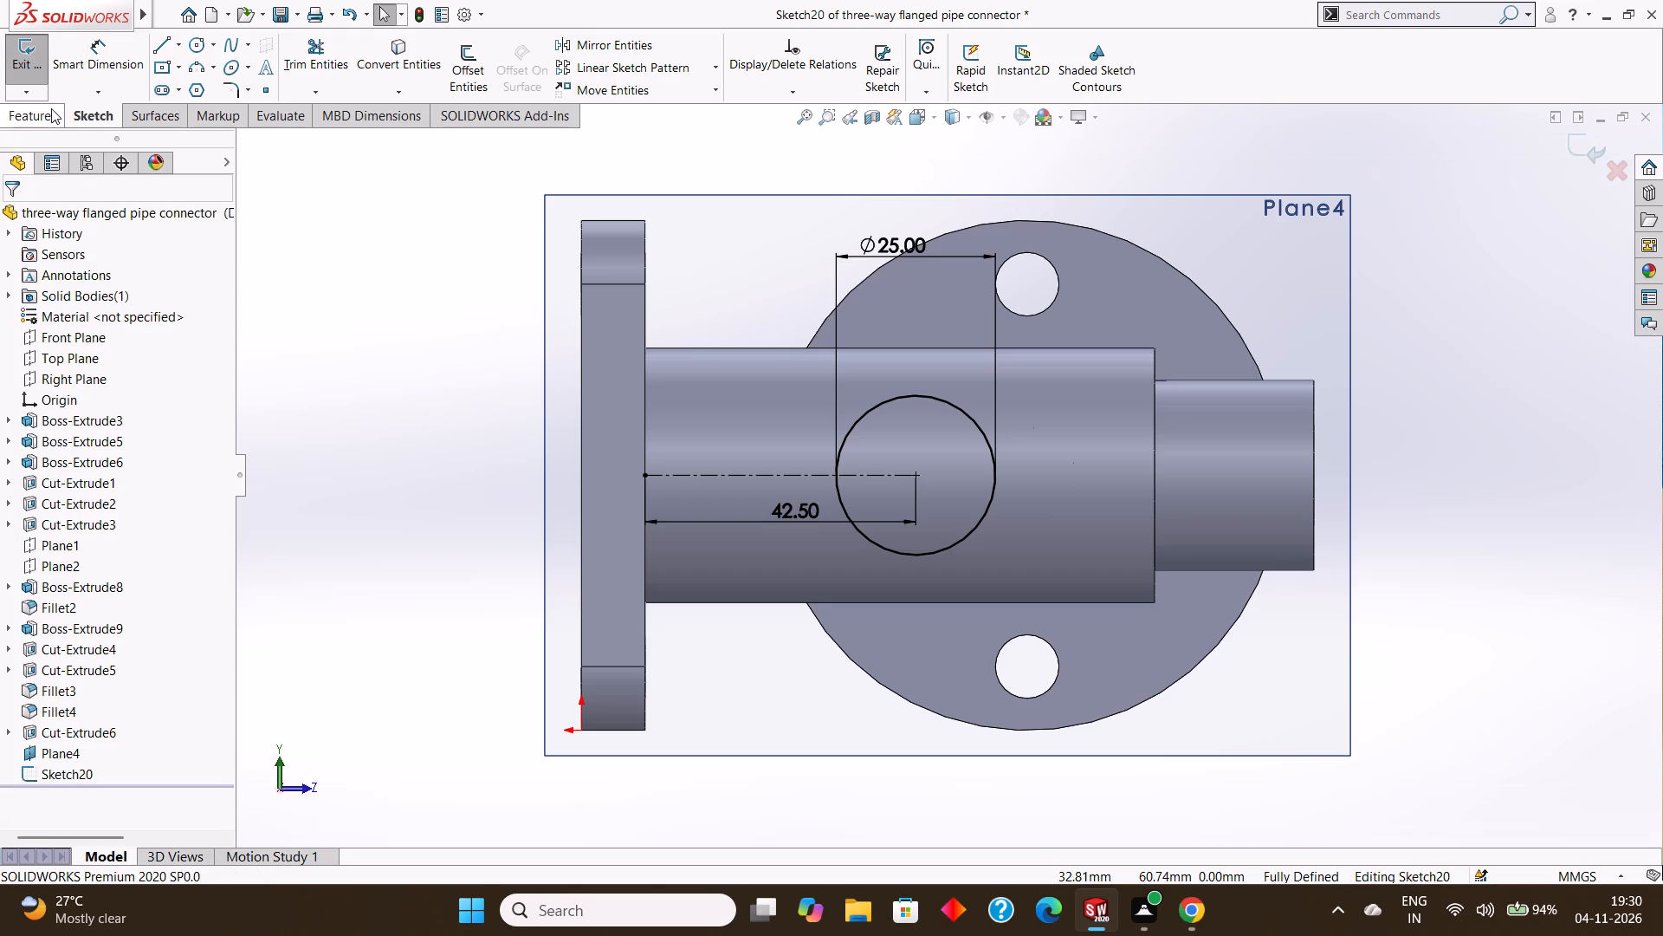
Start a blind boss extrusion of the 25 mm circle, reversed to point outward on the side opposite the round-flanged branch.
{"action": "left_click", "coordinate": [49, 114]}
{"action": "left_click", "coordinate": [41, 77]}
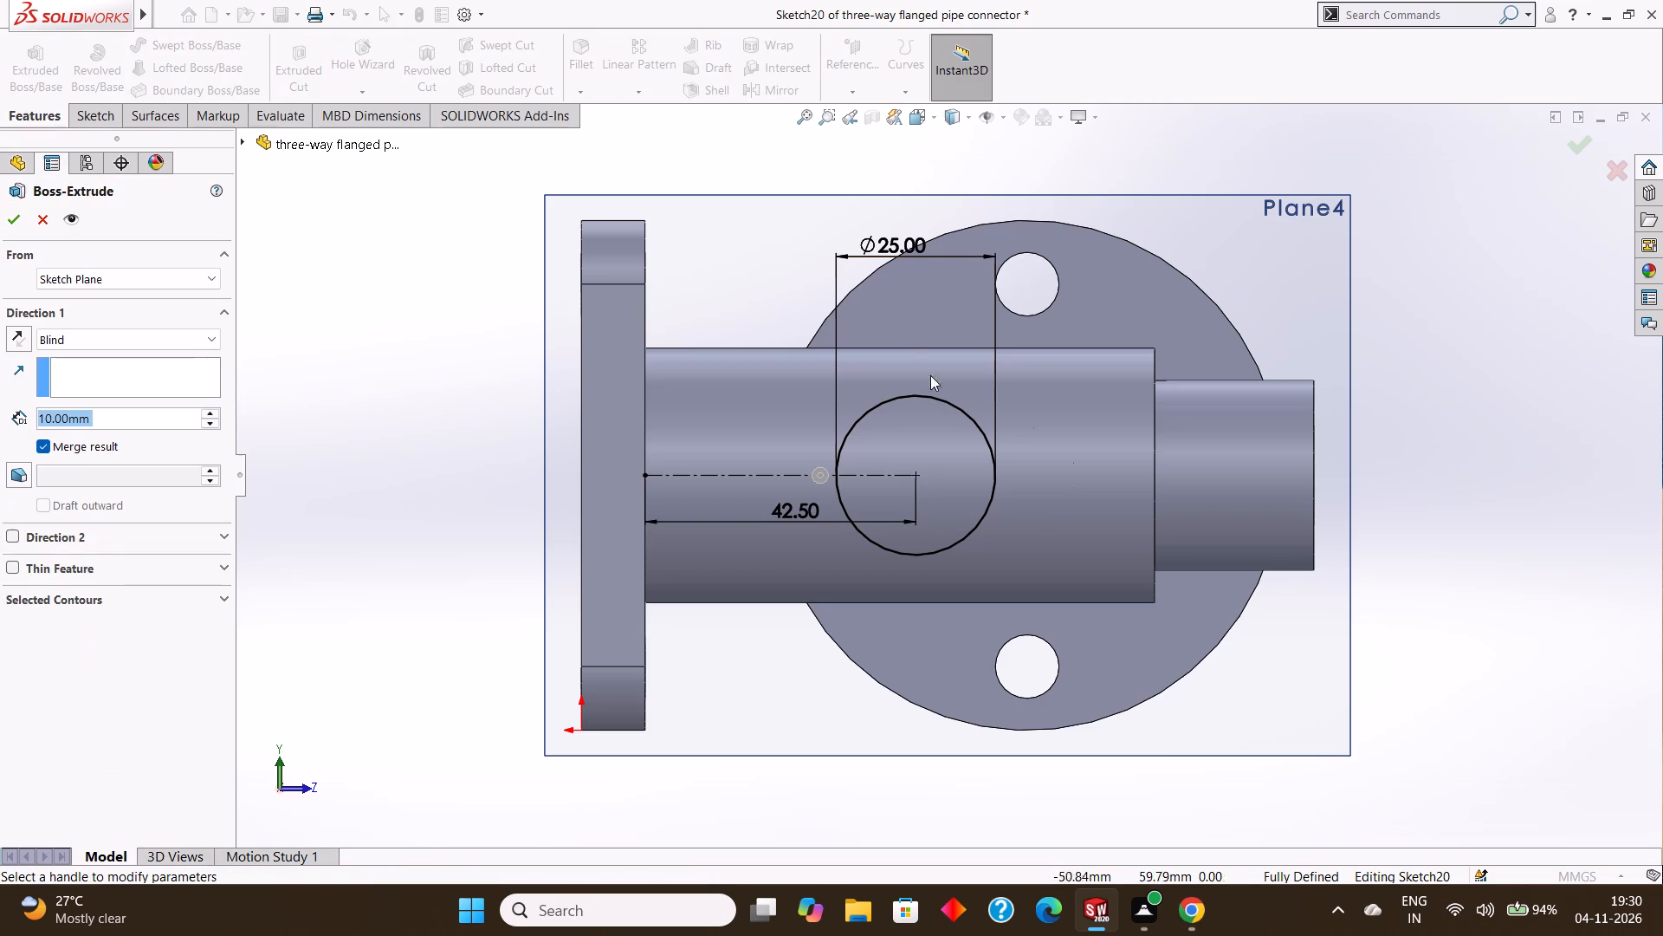
{"action": "left_click", "coordinate": [887, 413]}
{"action": "middle_click_drag", "start_coordinate": [1310, 465], "coordinate": [1297, 462]}
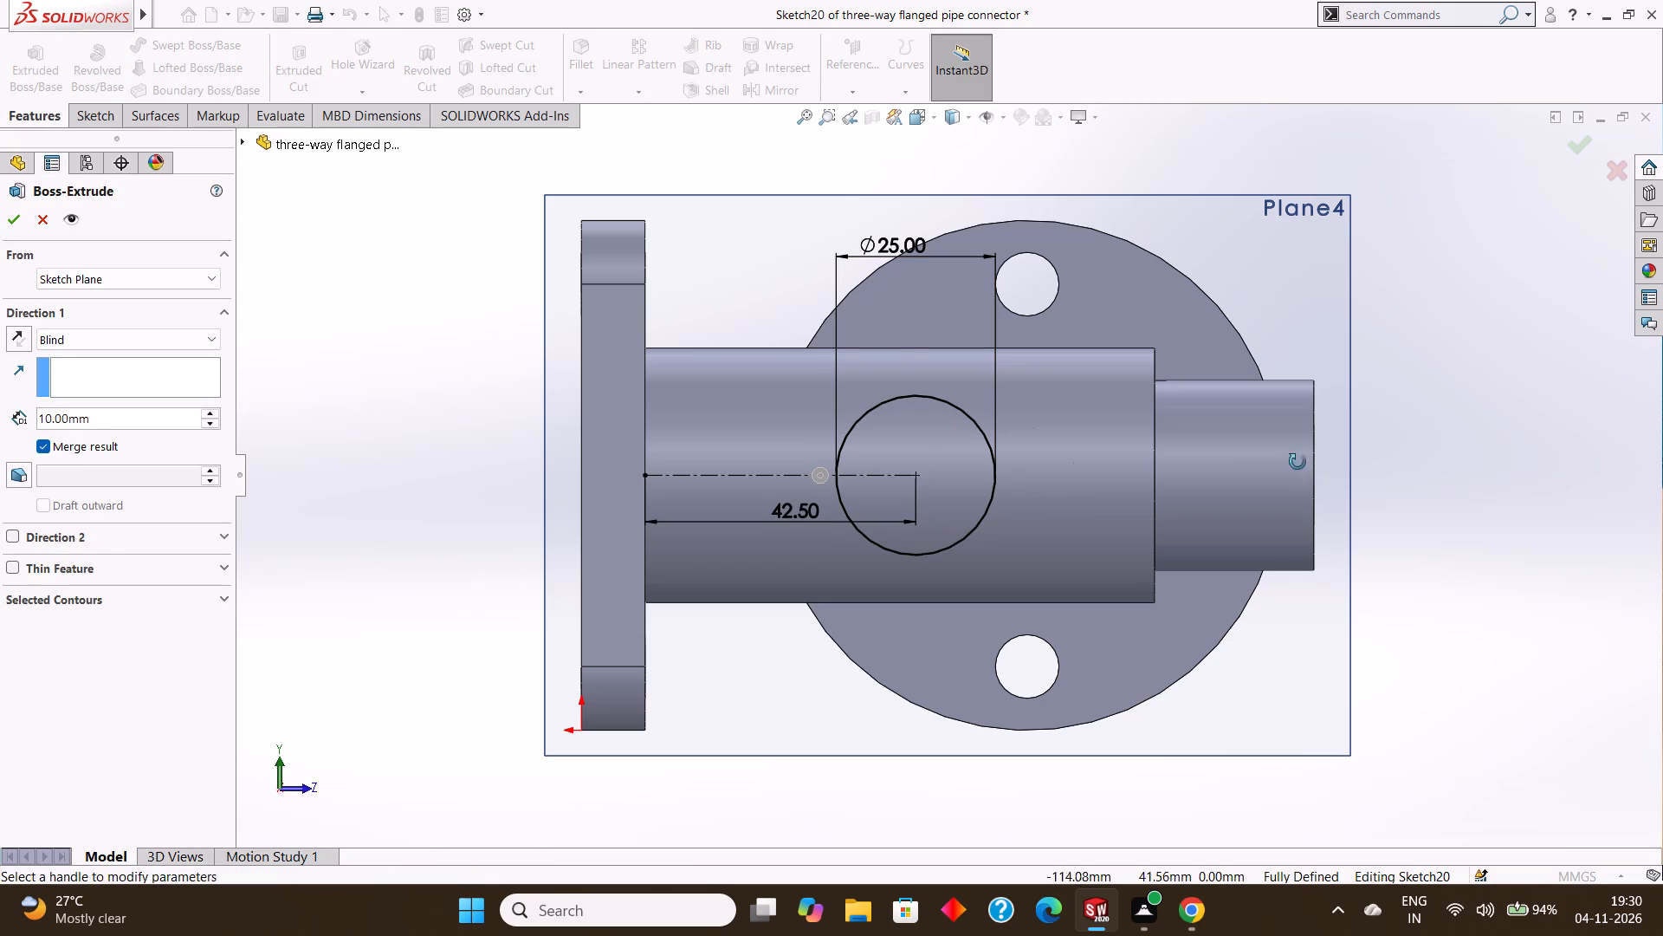
{"action": "middle_click_drag", "start_coordinate": [1297, 462], "coordinate": [1177, 355]}
{"action": "middle_click_drag", "start_coordinate": [1085, 404], "coordinate": [1074, 341]}
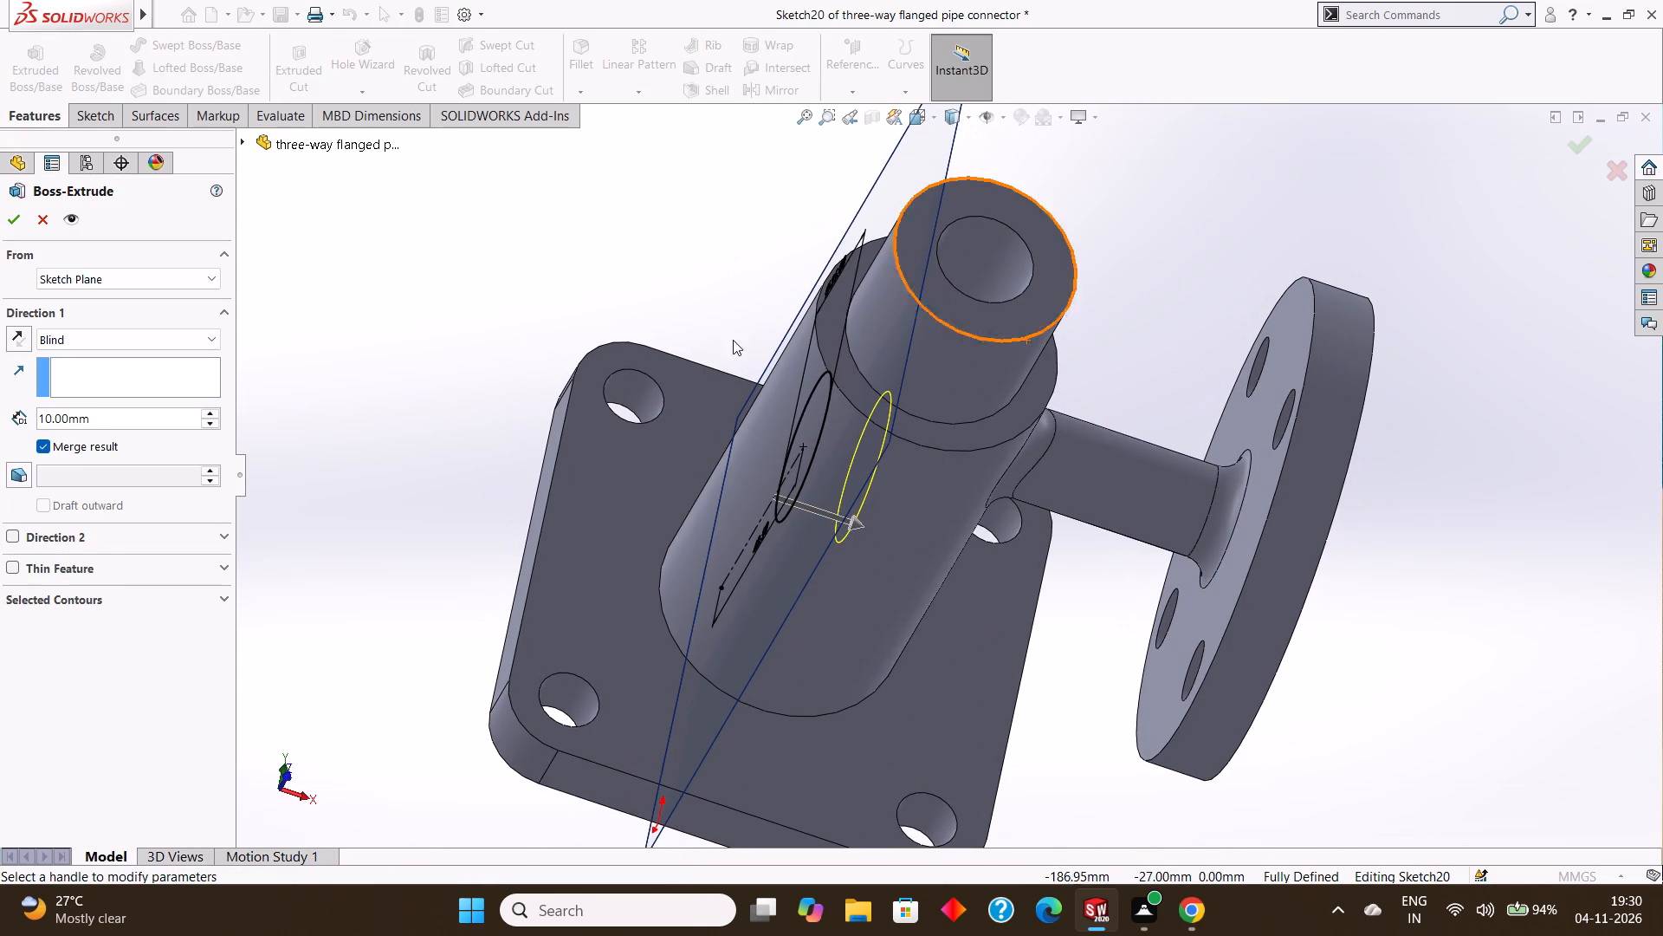
{"action": "left_click", "coordinate": [28, 339]}
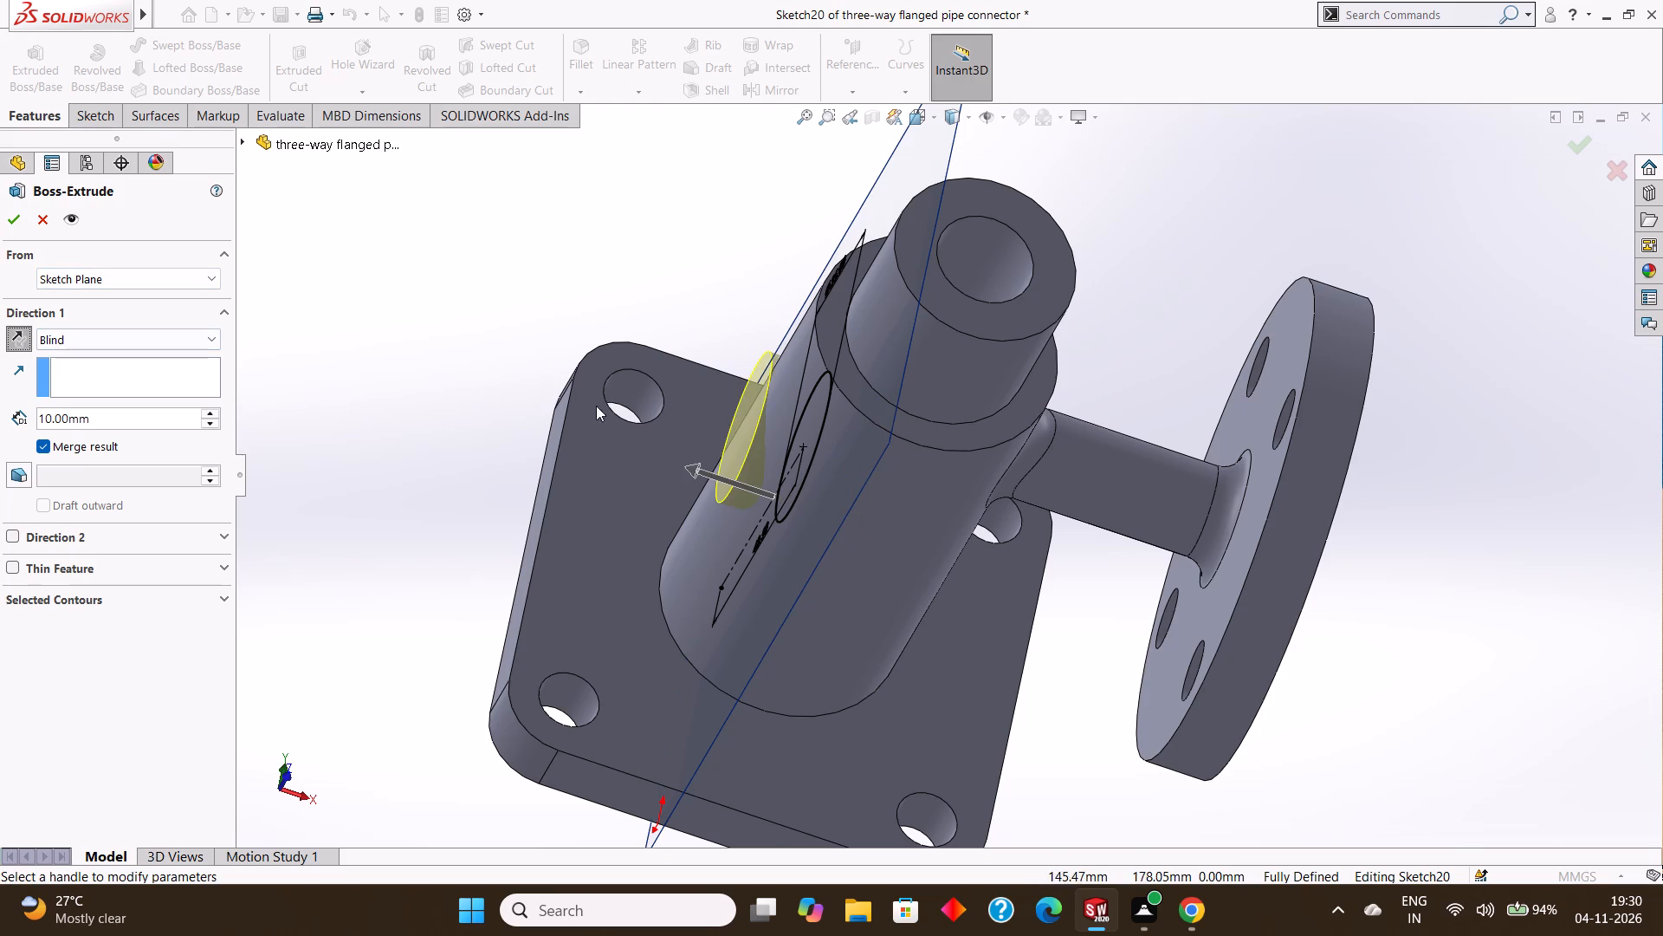
{"action": "middle_click_drag", "start_coordinate": [608, 407], "coordinate": [656, 428]}
{"action": "middle_click_drag", "start_coordinate": [703, 432], "coordinate": [666, 386]}
{"action": "scroll", "coordinate": [670, 391], "scroll_direction": "up", "scroll_amount": 1}
{"action": "middle_click_drag", "start_coordinate": [693, 393], "coordinate": [676, 373]}
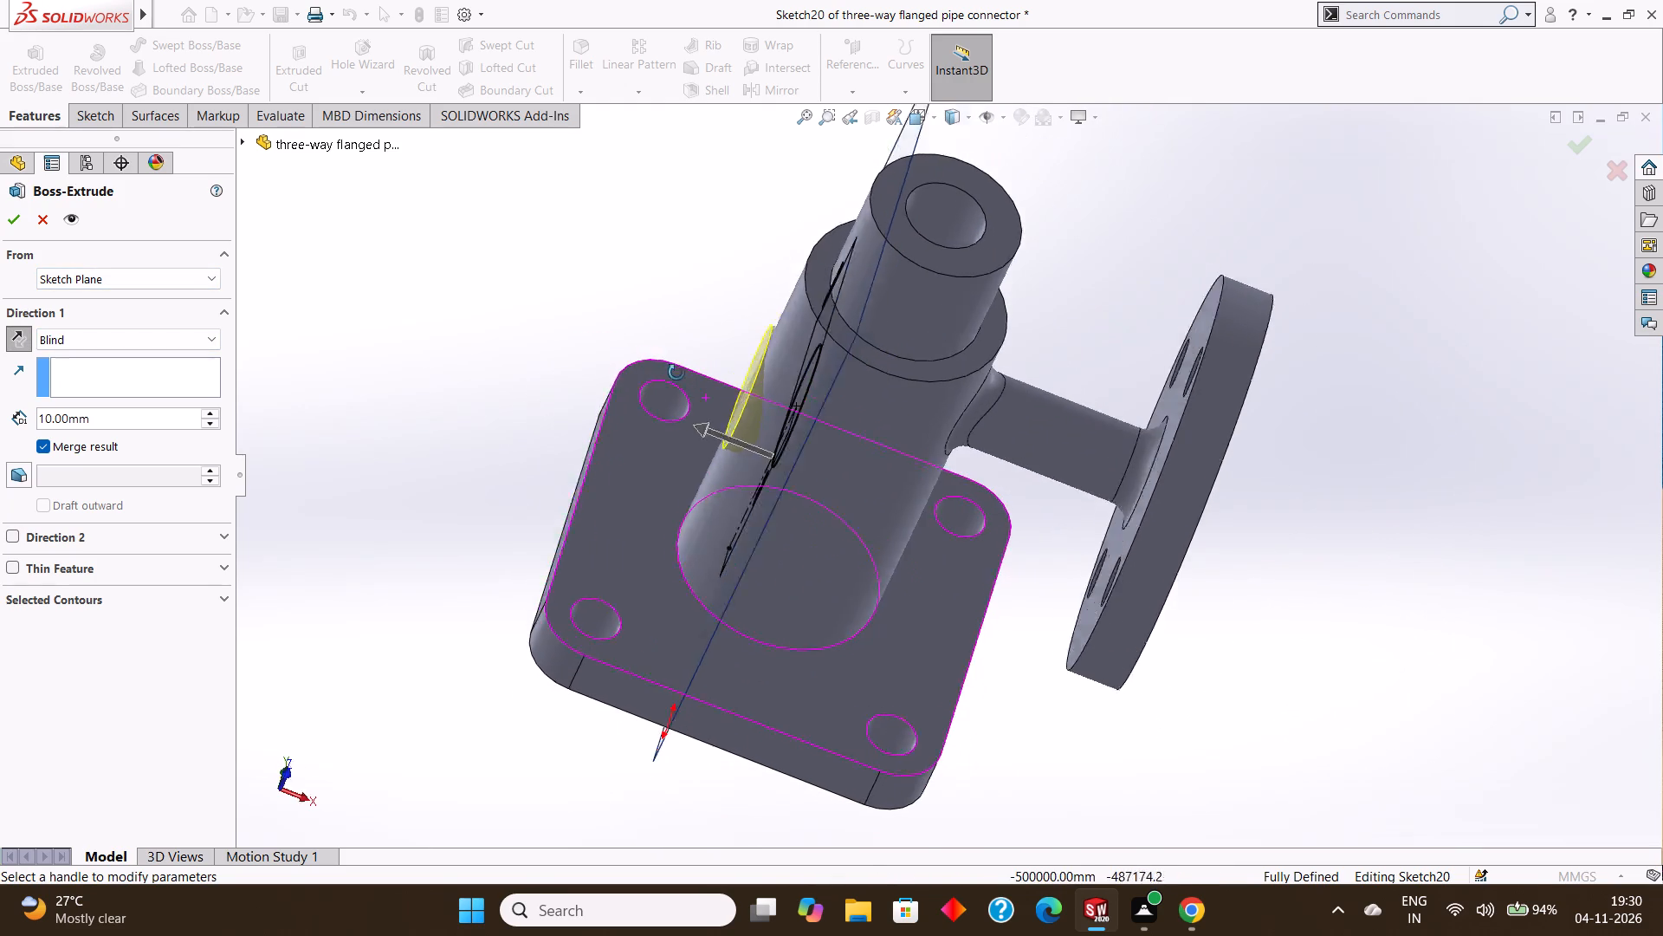
{"action": "middle_click_drag", "start_coordinate": [676, 373], "coordinate": [673, 368]}
{"action": "middle_click_drag", "start_coordinate": [676, 367], "coordinate": [681, 386]}
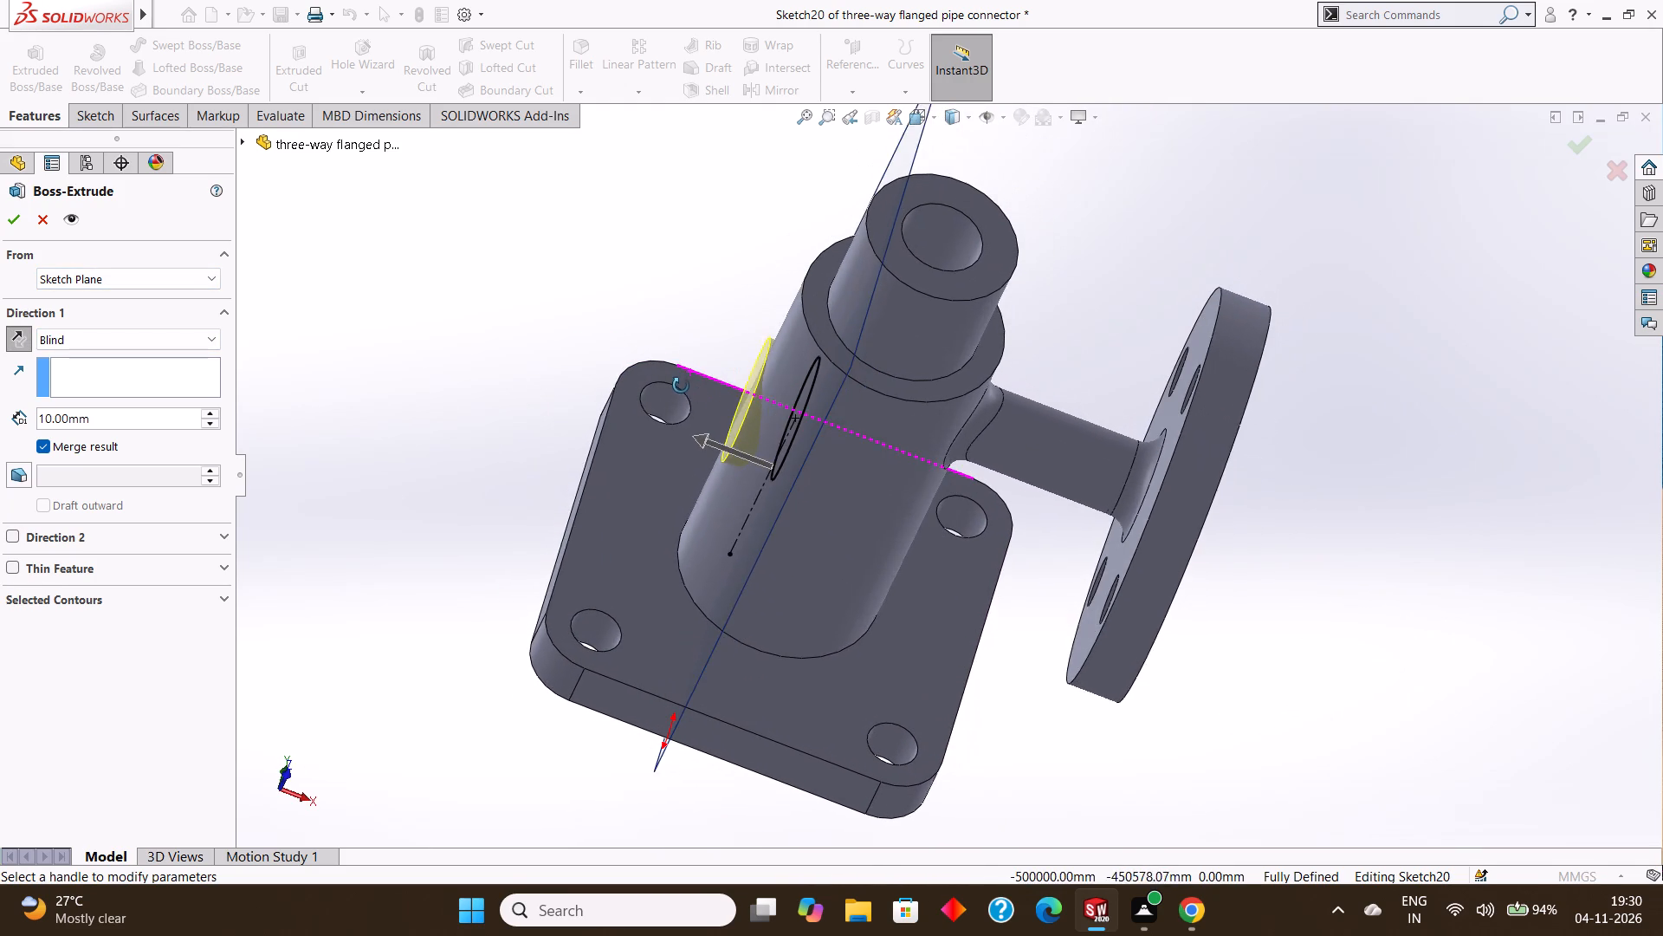
{"action": "middle_click_drag", "start_coordinate": [681, 386], "coordinate": [680, 386]}
{"action": "middle_click_drag", "start_coordinate": [839, 390], "coordinate": [824, 415]}
{"action": "middle_click_drag", "start_coordinate": [820, 405], "coordinate": [830, 361]}
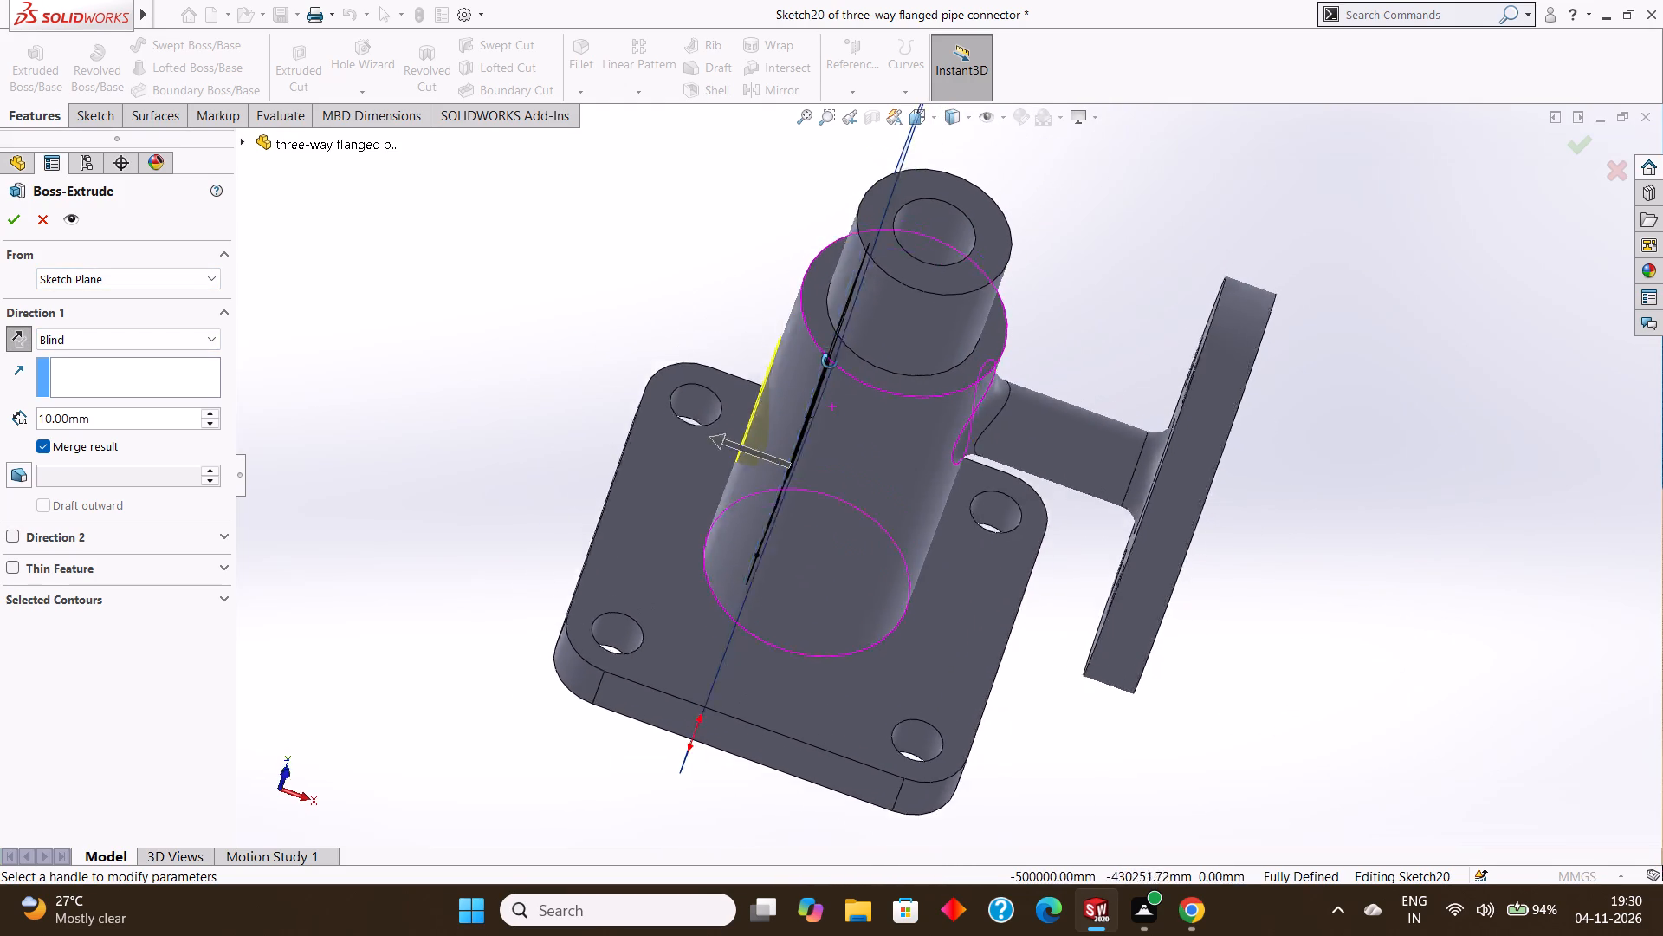
{"action": "middle_click_drag", "start_coordinate": [830, 361], "coordinate": [828, 335]}
{"action": "middle_click_drag", "start_coordinate": [782, 384], "coordinate": [788, 406]}
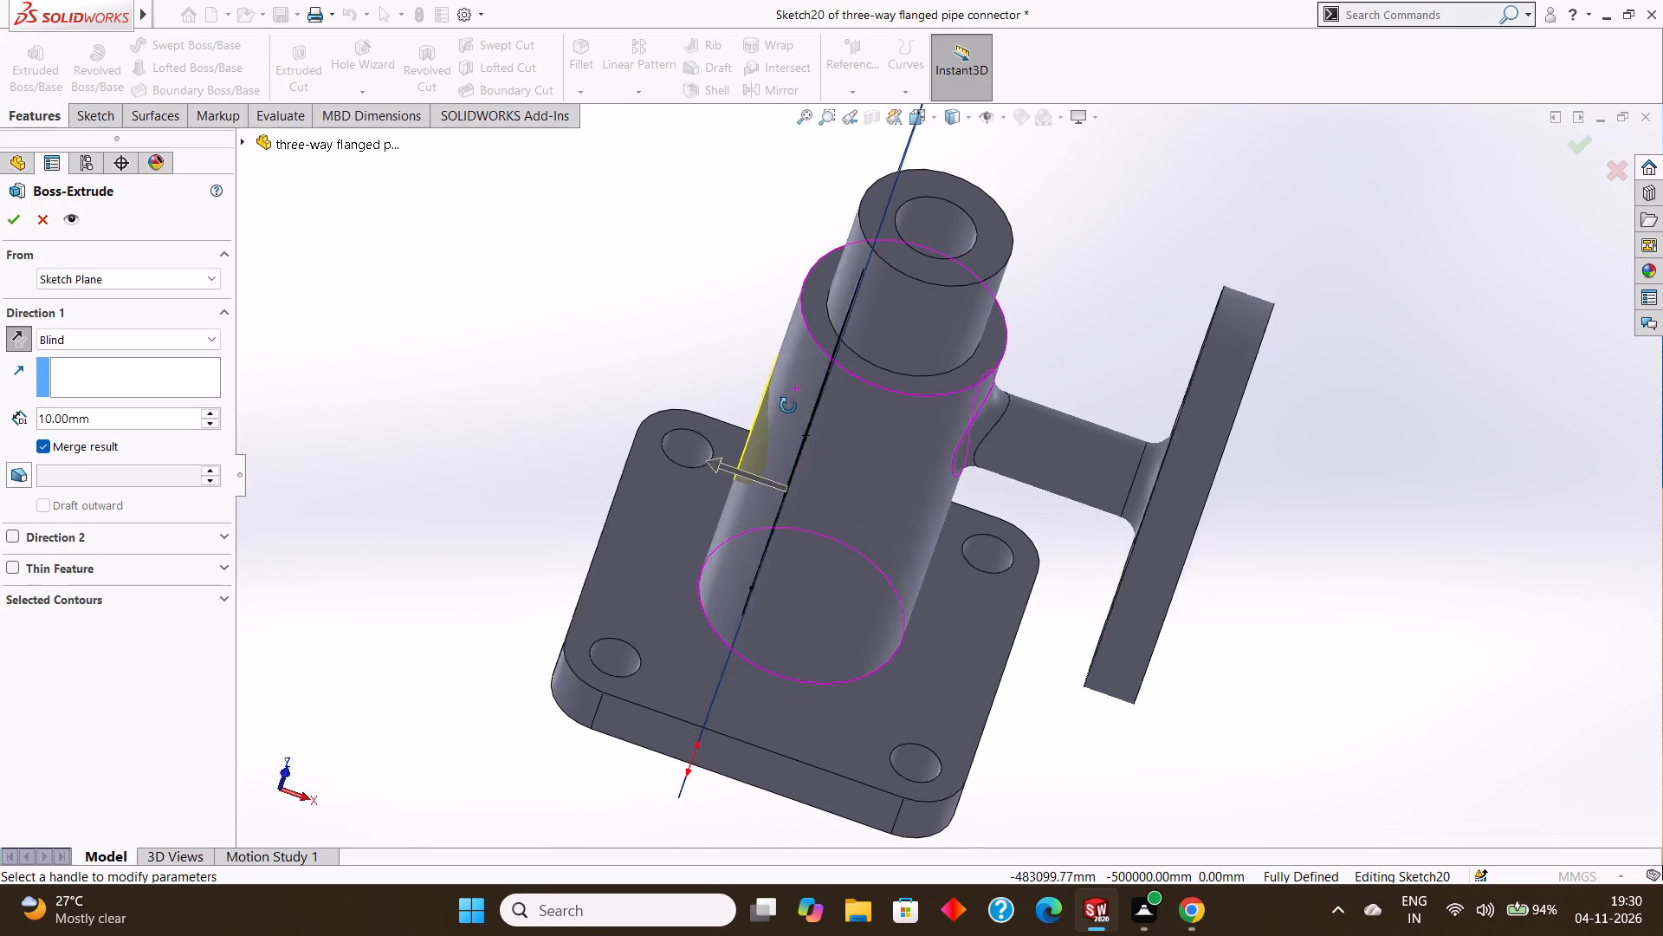
{"action": "middle_click_drag", "start_coordinate": [788, 406], "coordinate": [790, 407]}
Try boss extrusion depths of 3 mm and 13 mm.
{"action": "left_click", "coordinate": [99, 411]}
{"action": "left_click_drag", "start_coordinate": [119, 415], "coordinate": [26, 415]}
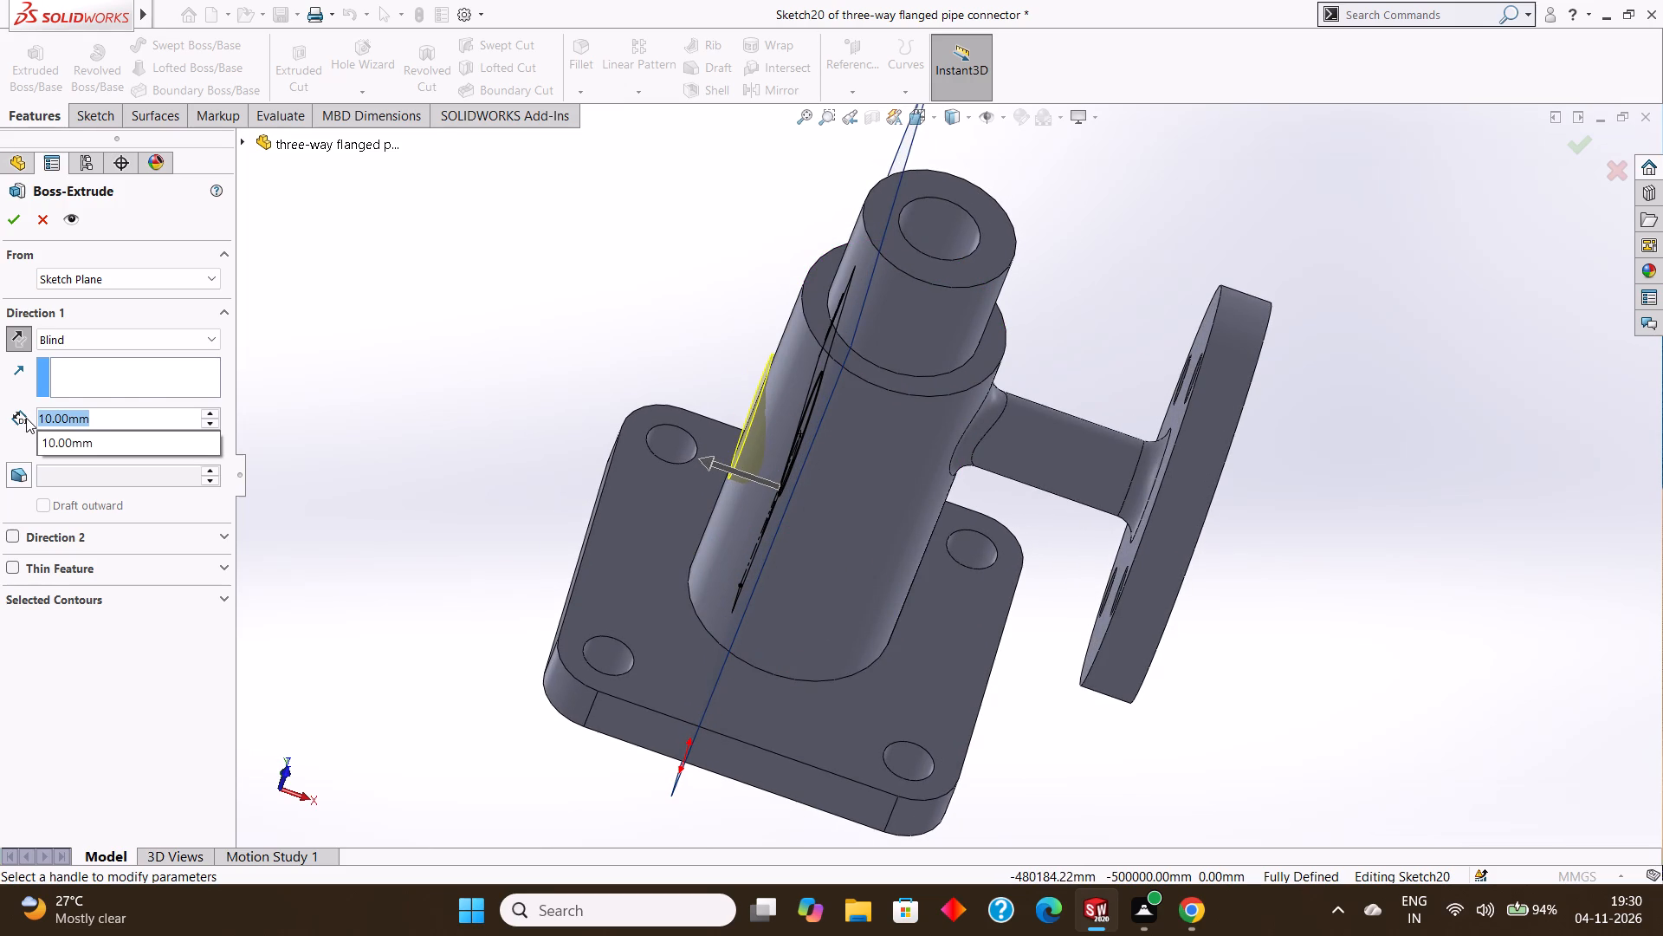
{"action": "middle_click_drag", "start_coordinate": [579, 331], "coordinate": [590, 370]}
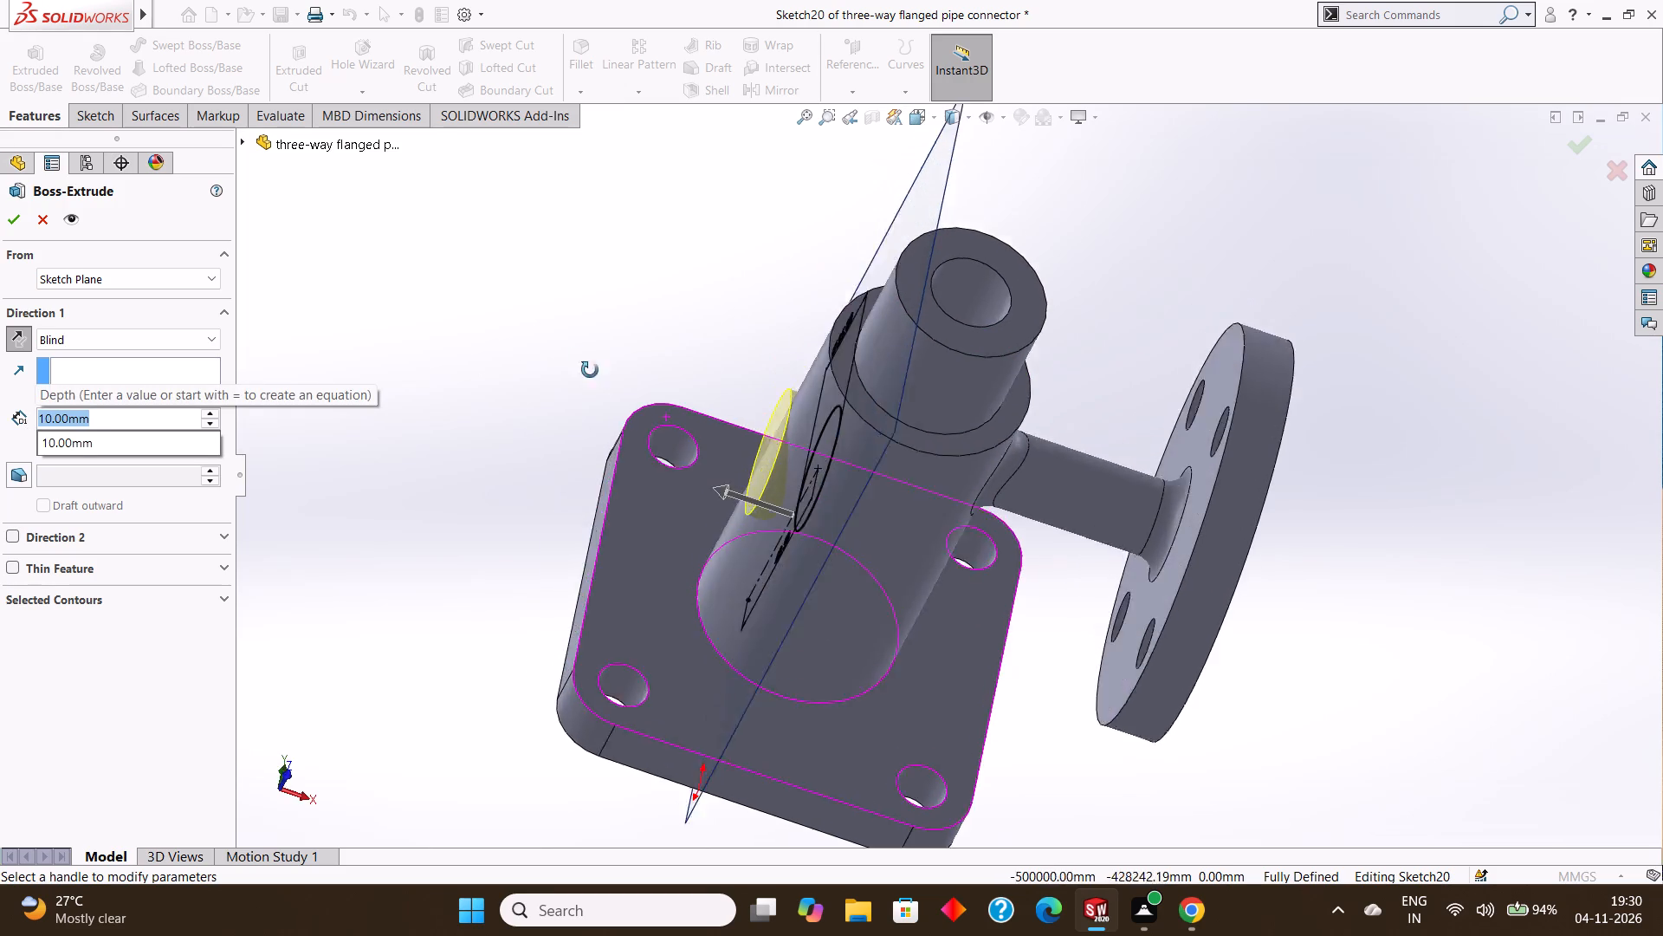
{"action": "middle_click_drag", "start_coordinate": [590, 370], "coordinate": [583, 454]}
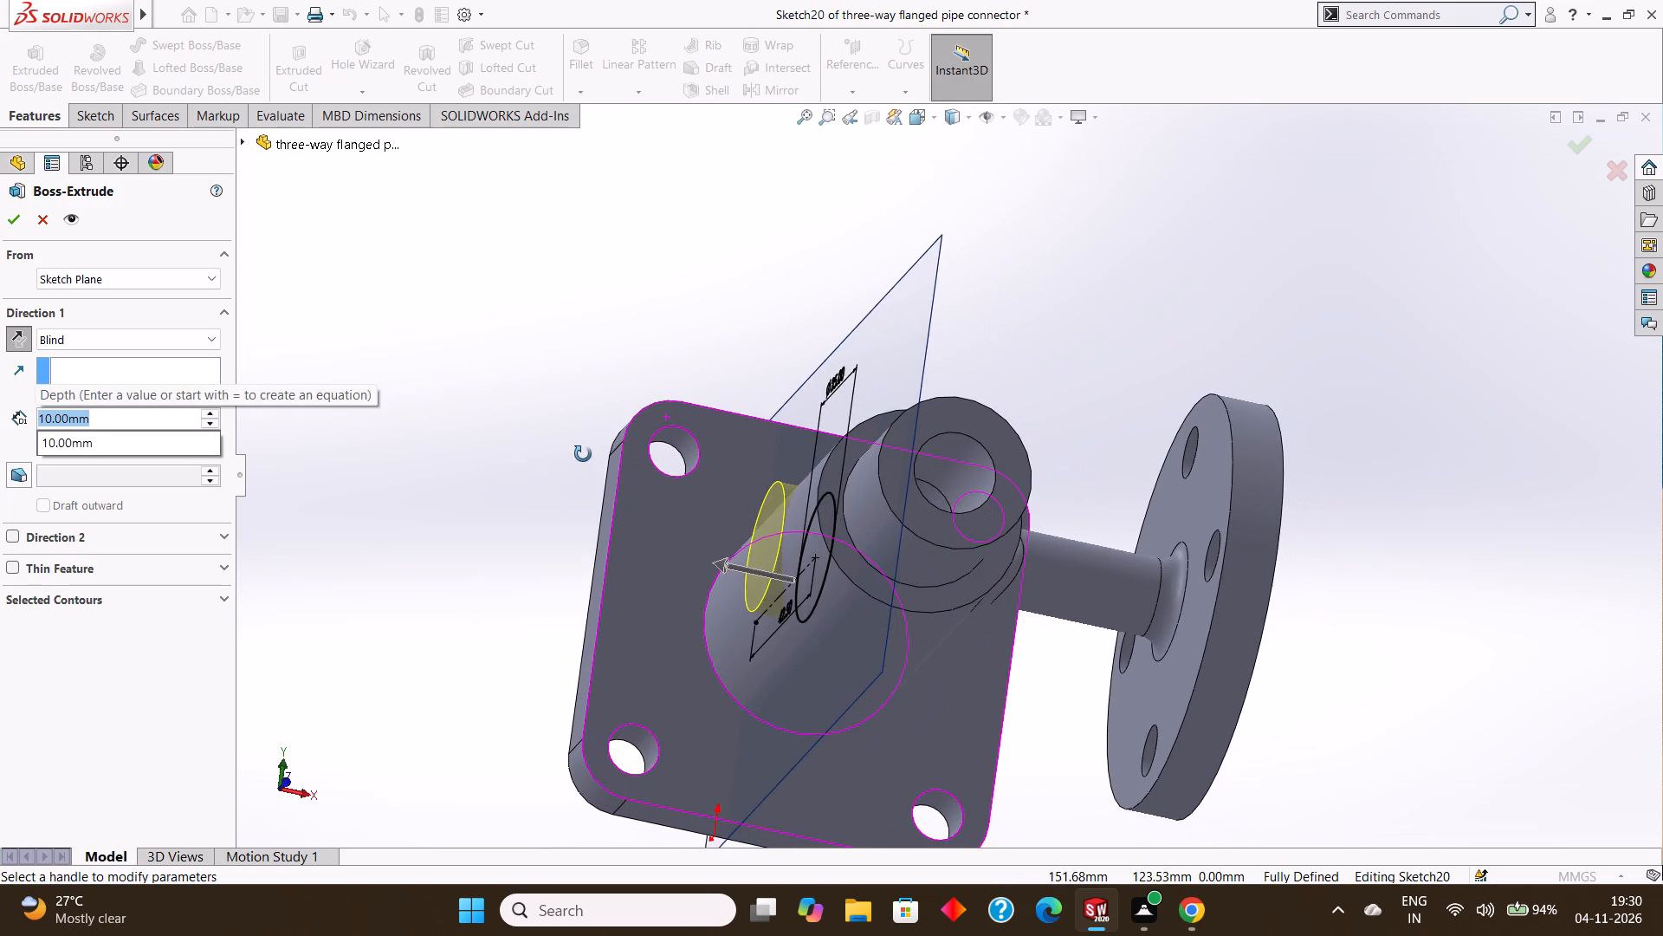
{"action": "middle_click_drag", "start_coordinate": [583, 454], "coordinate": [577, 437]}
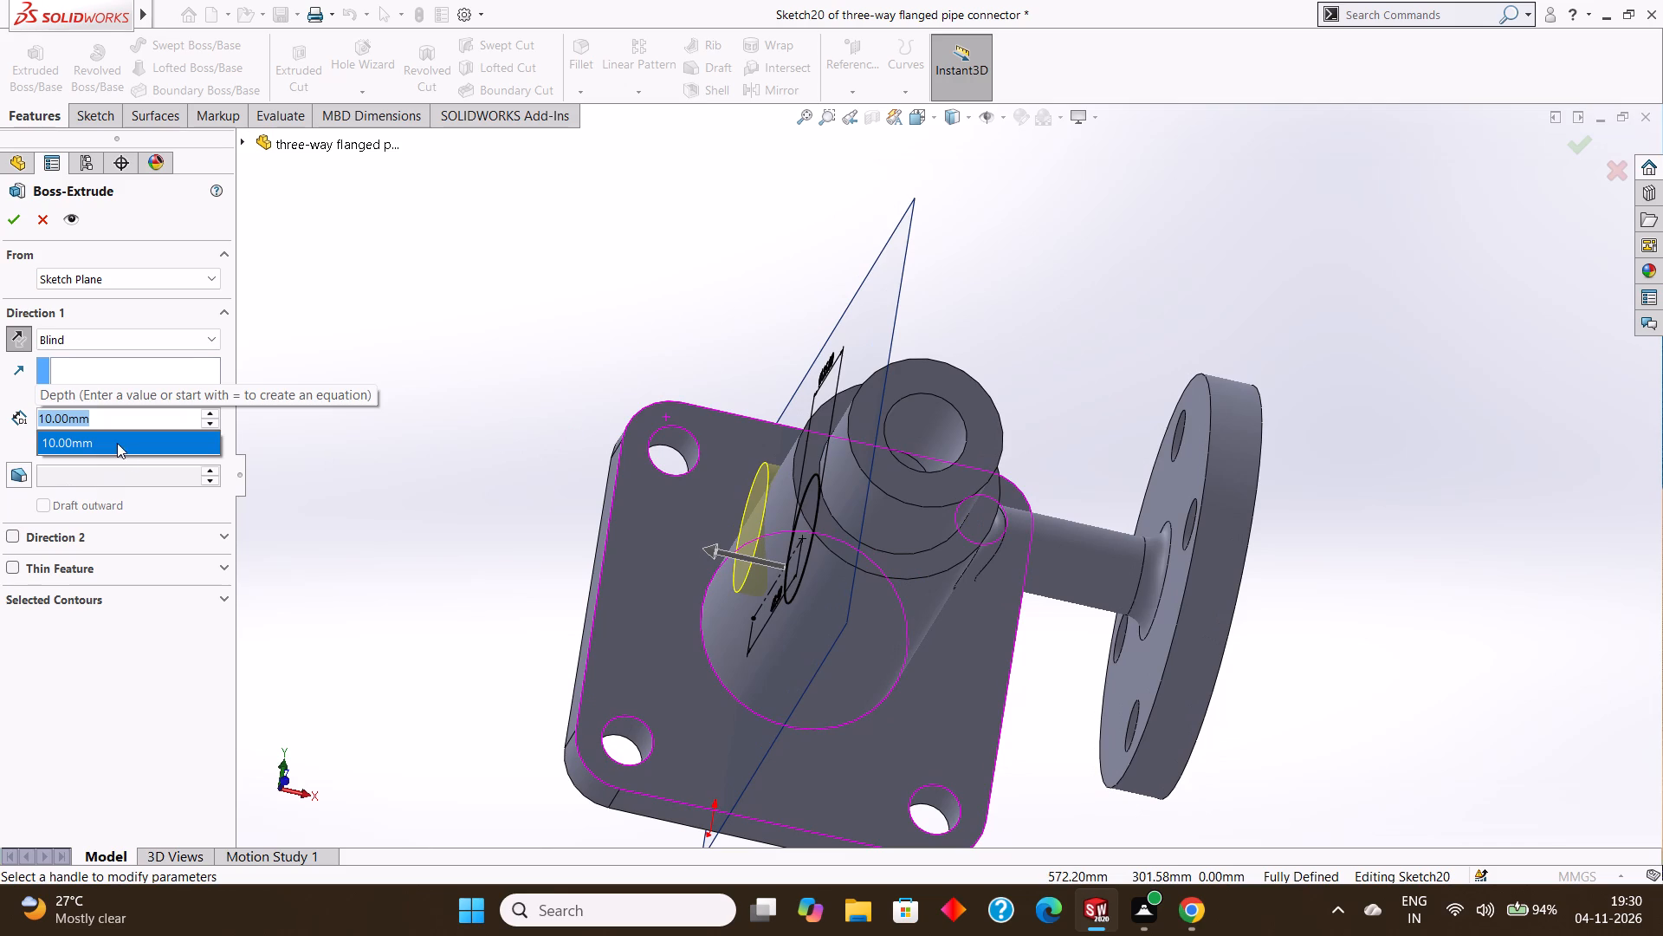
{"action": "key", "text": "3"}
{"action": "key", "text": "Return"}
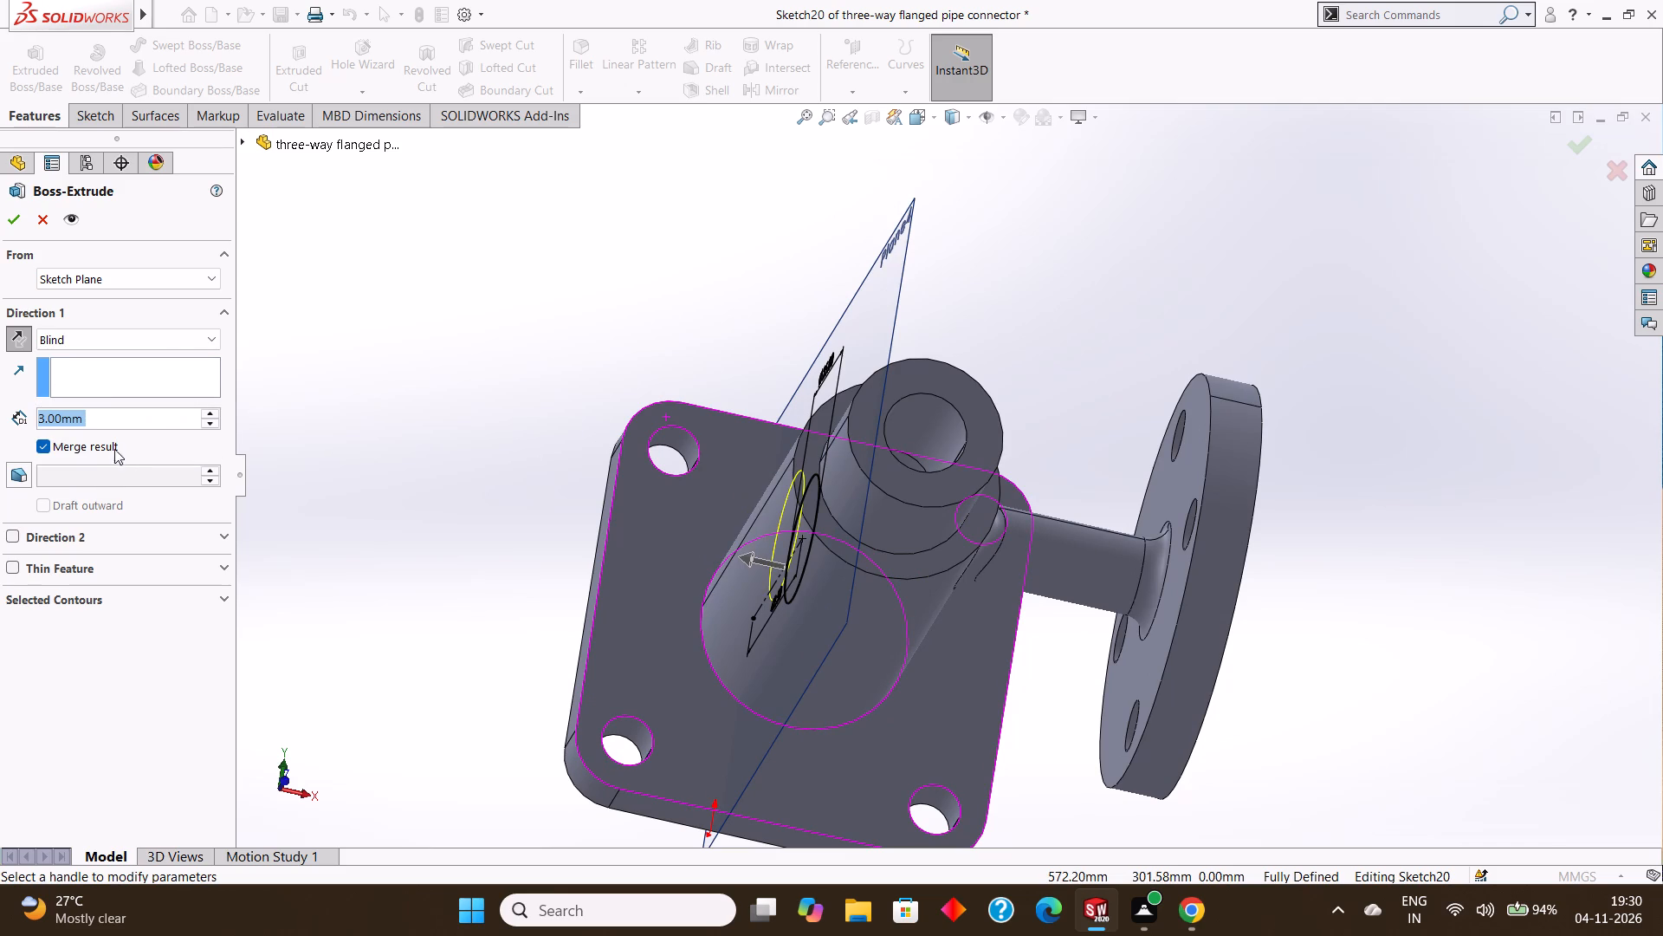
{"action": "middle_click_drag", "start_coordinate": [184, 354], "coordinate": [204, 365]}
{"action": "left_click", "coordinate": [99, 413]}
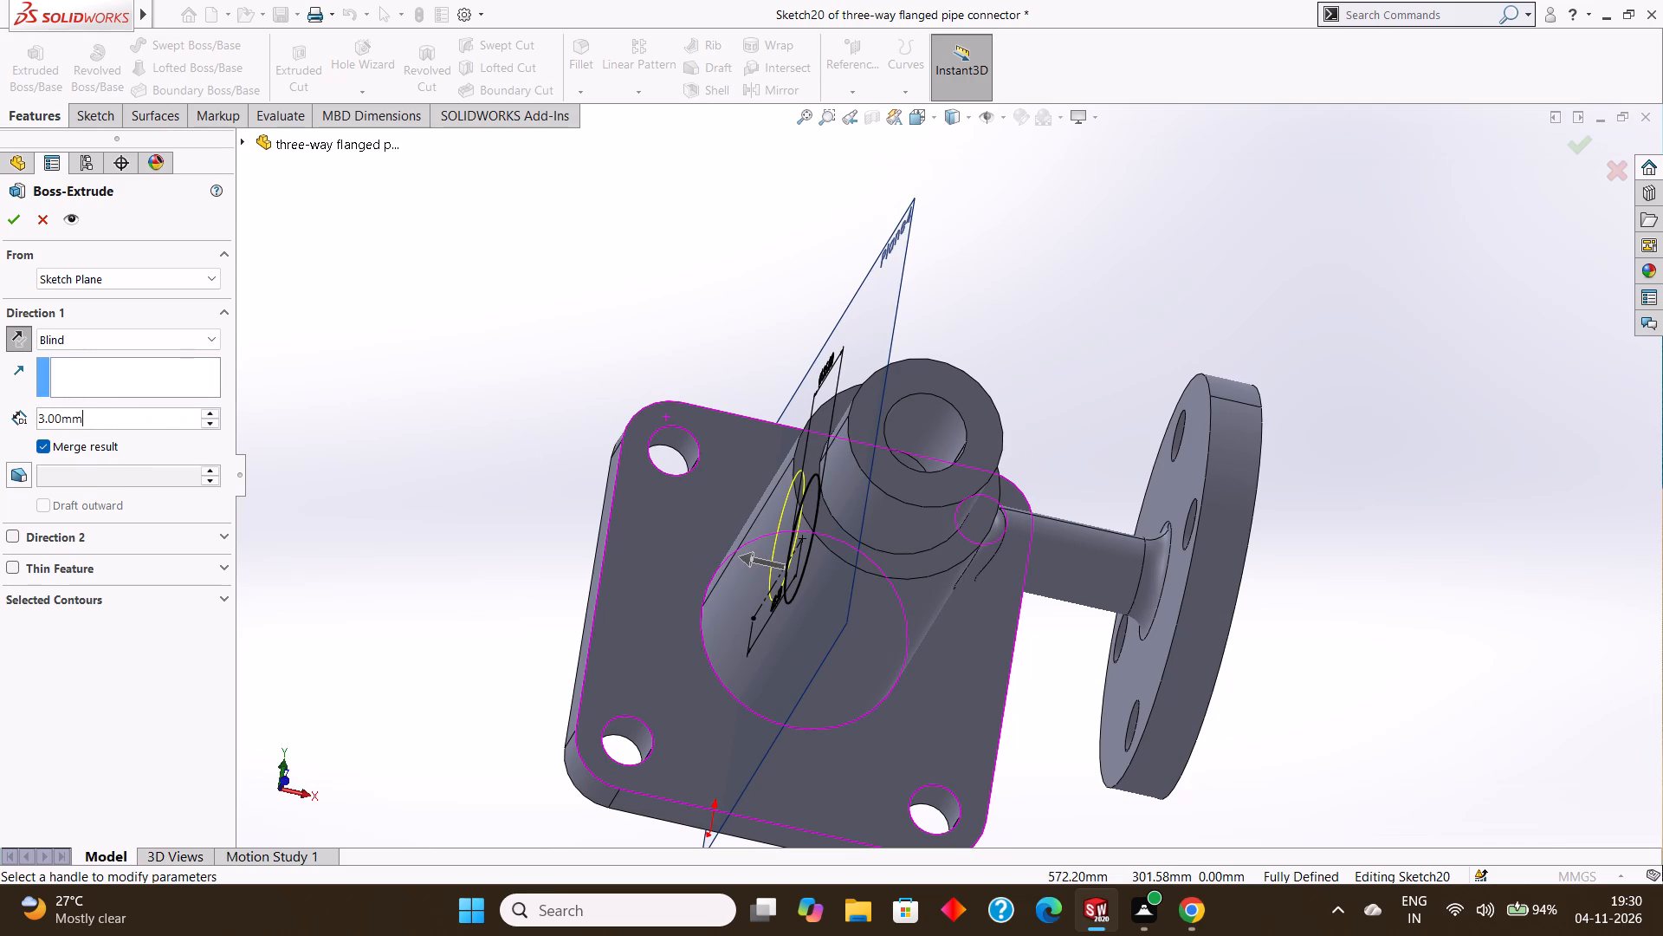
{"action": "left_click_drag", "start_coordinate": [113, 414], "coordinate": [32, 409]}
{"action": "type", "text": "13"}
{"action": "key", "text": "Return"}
Set the boss extrusion depth to 12 mm and create the merged boss on the main pipe.
{"action": "middle_click_drag", "start_coordinate": [703, 463], "coordinate": [714, 562]}
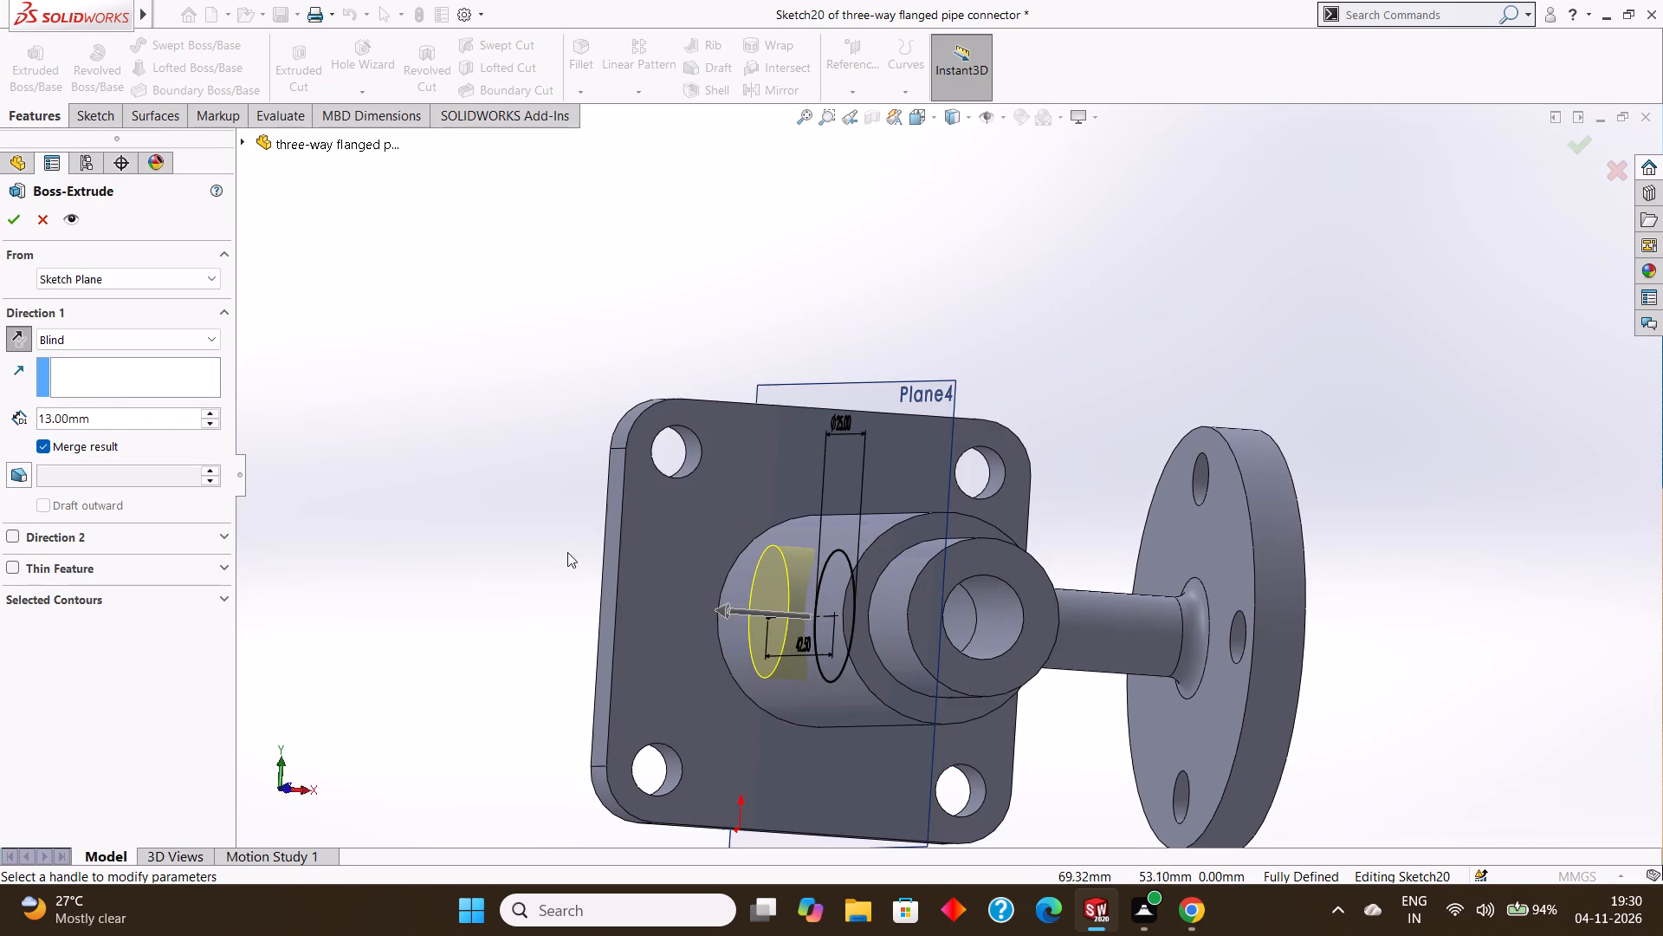
{"action": "left_click", "coordinate": [114, 427]}
{"action": "left_click_drag", "start_coordinate": [120, 423], "coordinate": [31, 411]}
{"action": "type", "text": "12"}
{"action": "key", "text": "Return"}
{"action": "middle_click_drag", "start_coordinate": [596, 421], "coordinate": [606, 273]}
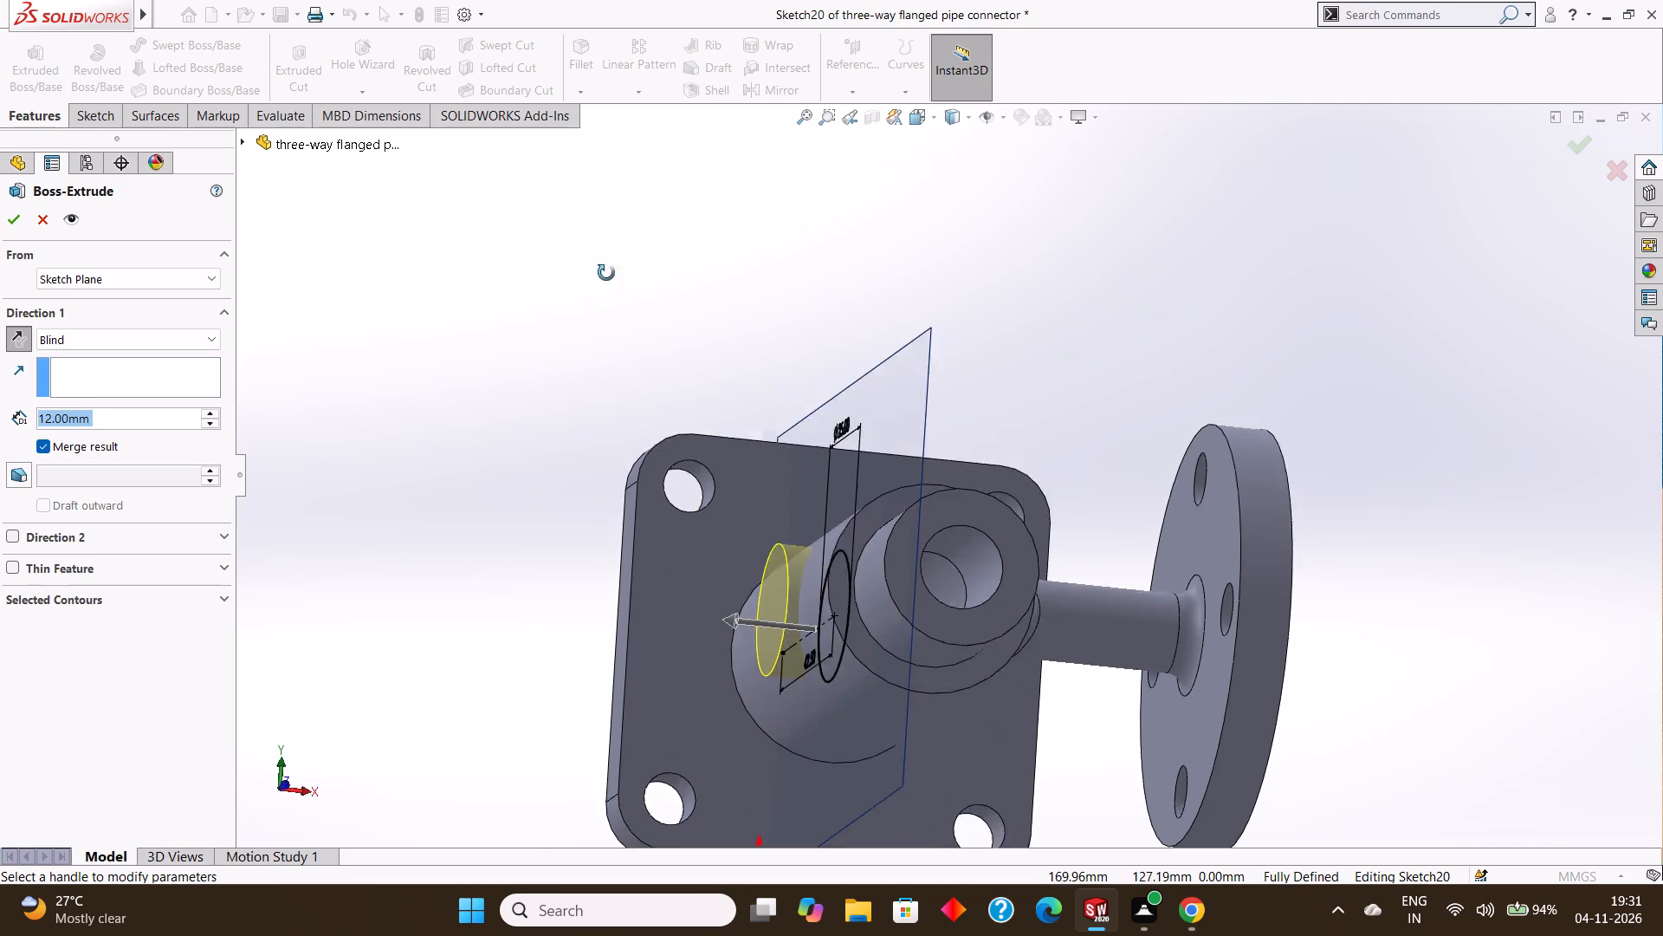
{"action": "middle_click_drag", "start_coordinate": [606, 273], "coordinate": [608, 243]}
{"action": "left_click", "coordinate": [10, 214]}
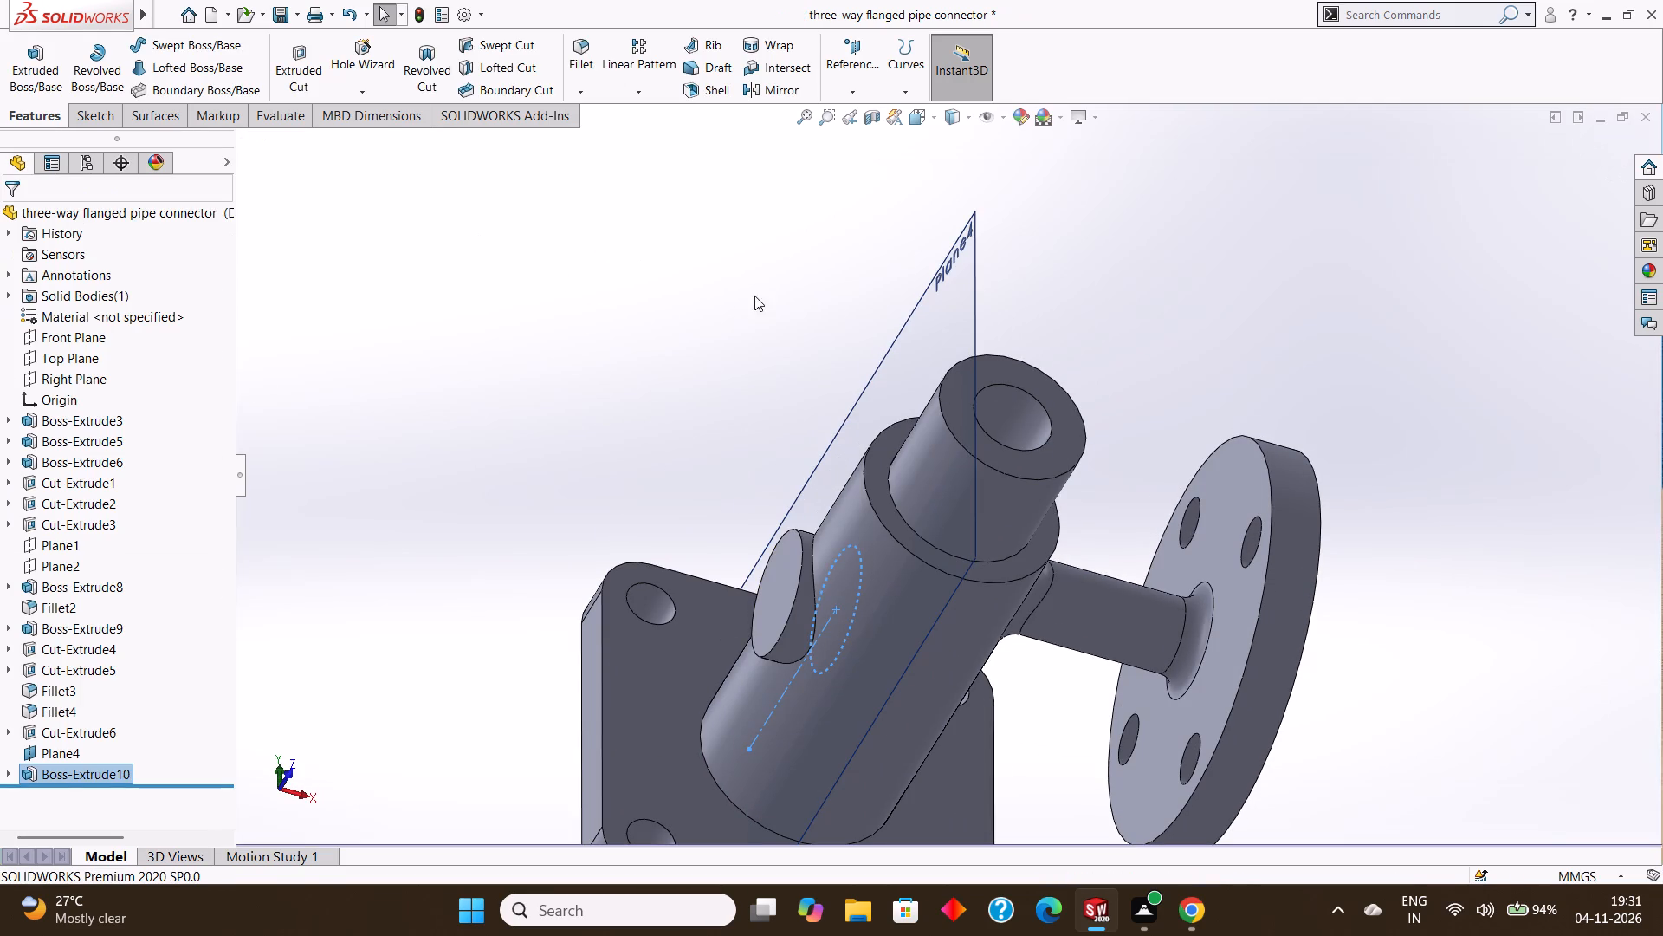
Hide the offset plane that carries the 25 mm circle's sketch.
{"action": "left_click", "coordinate": [499, 270]}
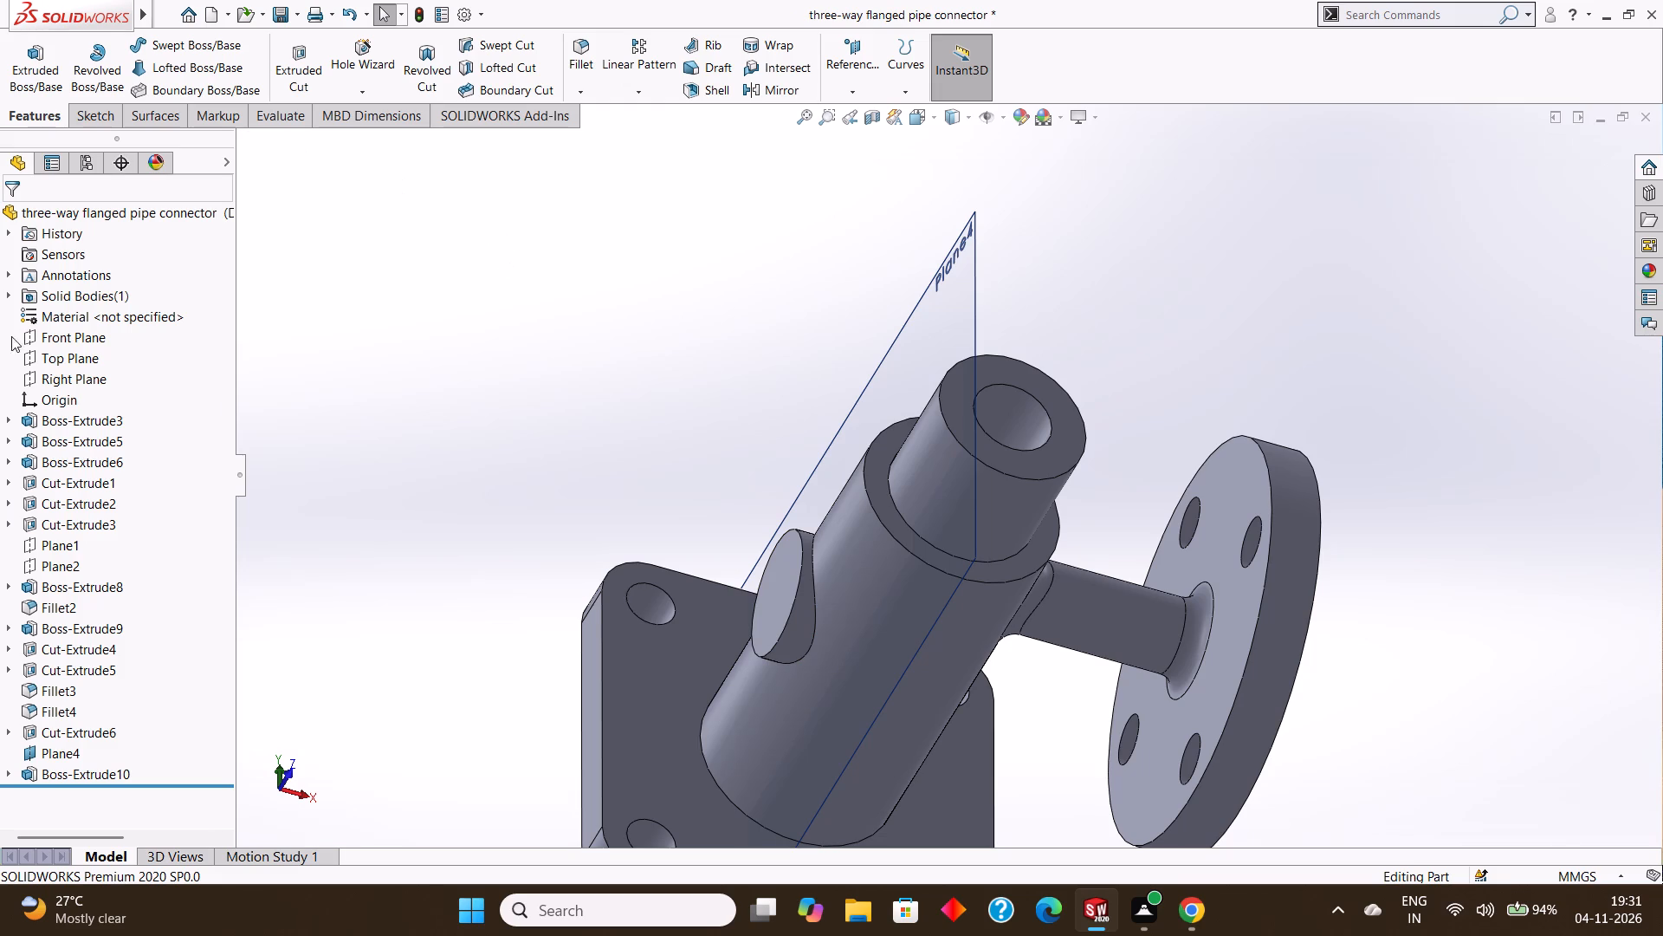
{"action": "right_click", "coordinate": [941, 315]}
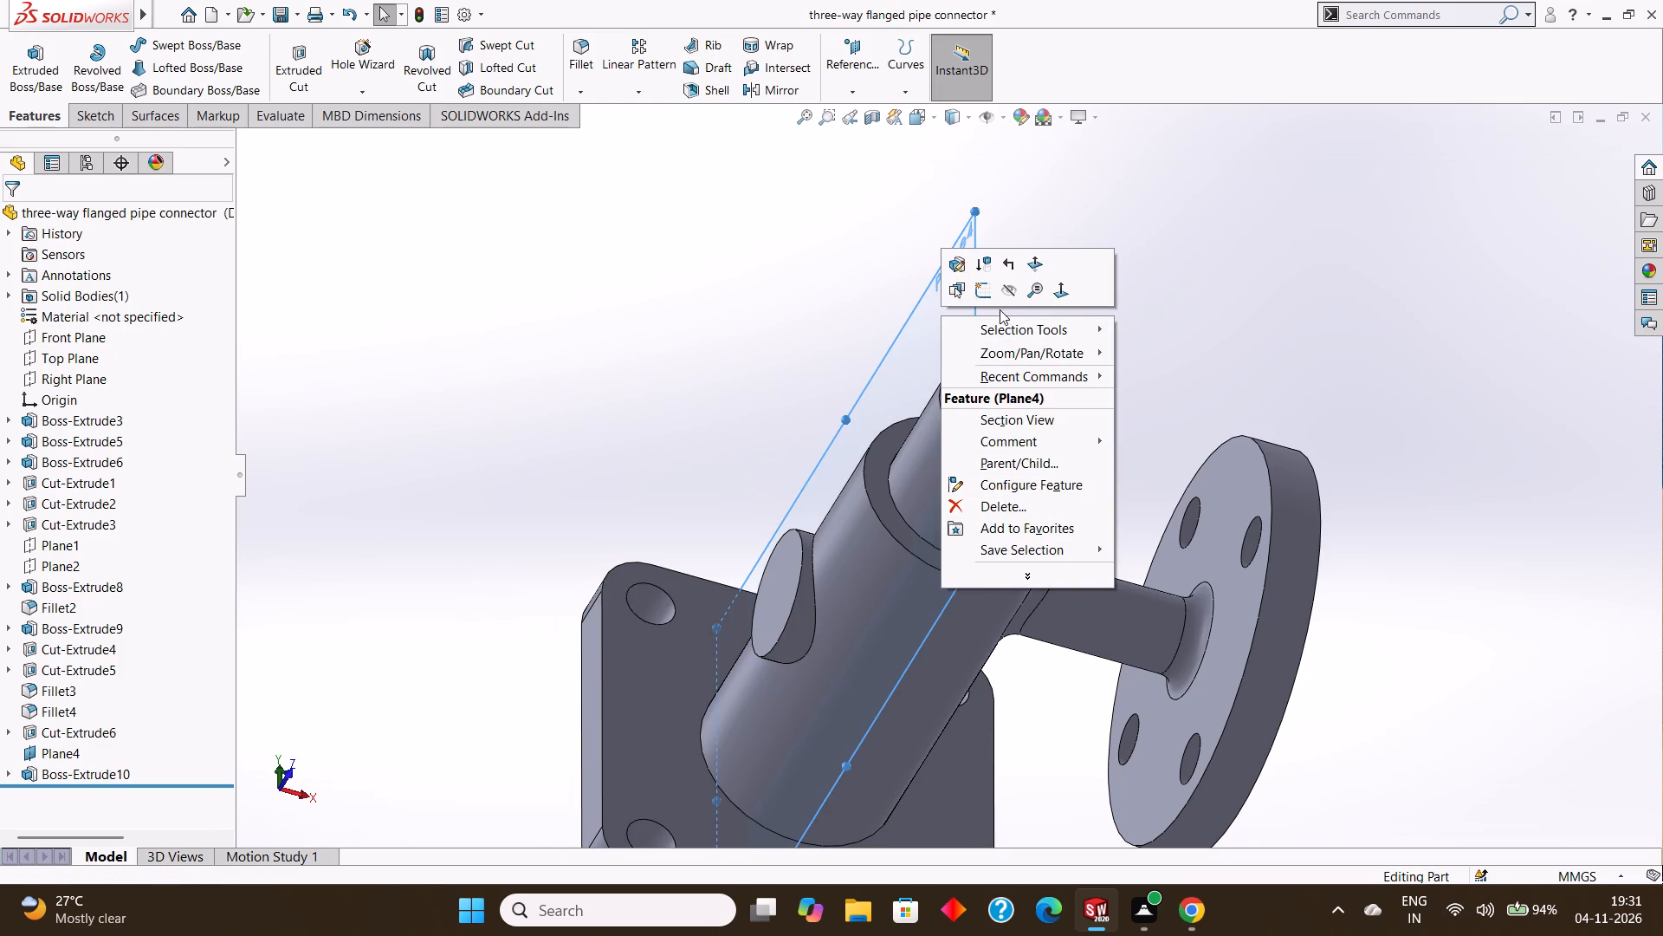
{"action": "left_click", "coordinate": [1013, 290]}
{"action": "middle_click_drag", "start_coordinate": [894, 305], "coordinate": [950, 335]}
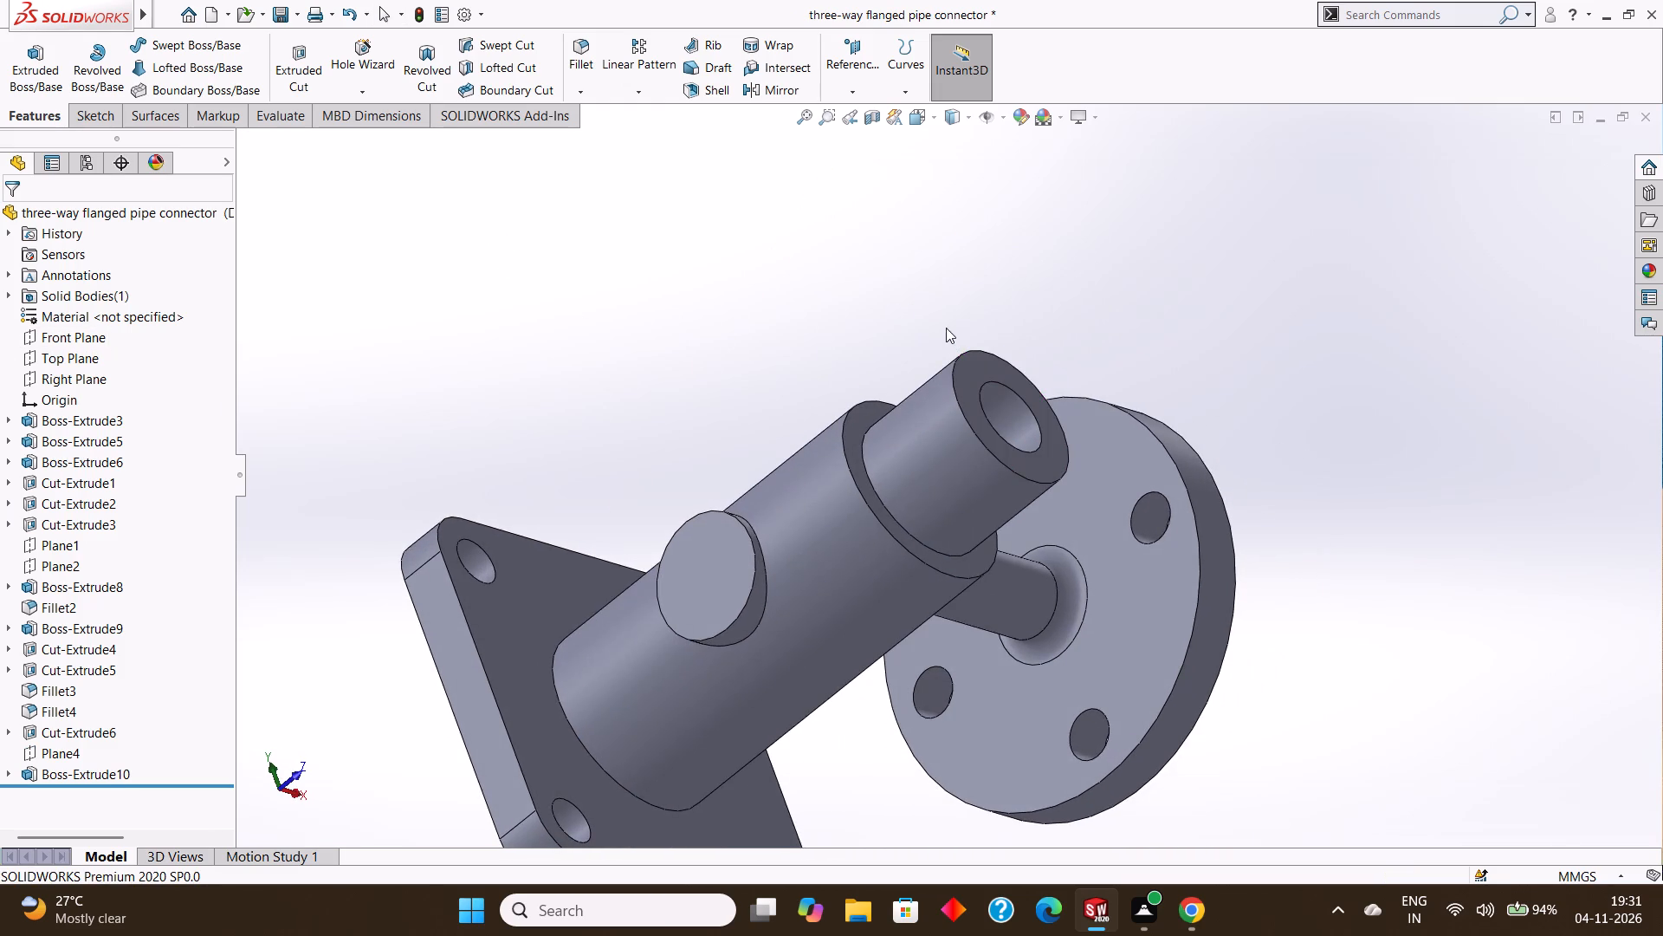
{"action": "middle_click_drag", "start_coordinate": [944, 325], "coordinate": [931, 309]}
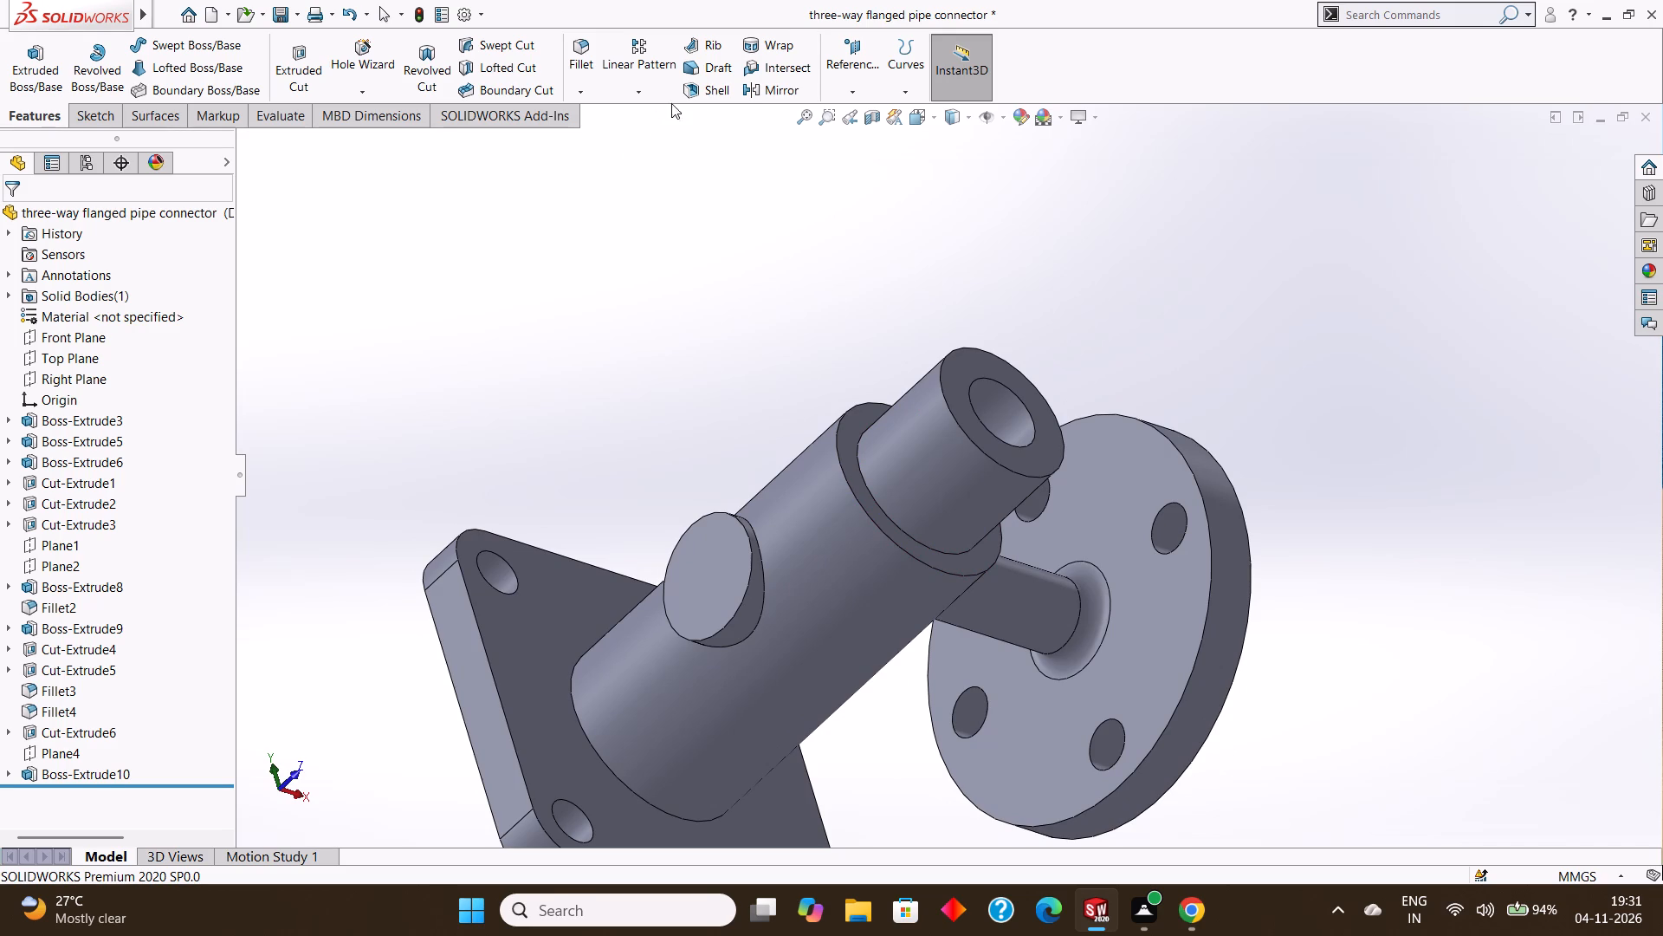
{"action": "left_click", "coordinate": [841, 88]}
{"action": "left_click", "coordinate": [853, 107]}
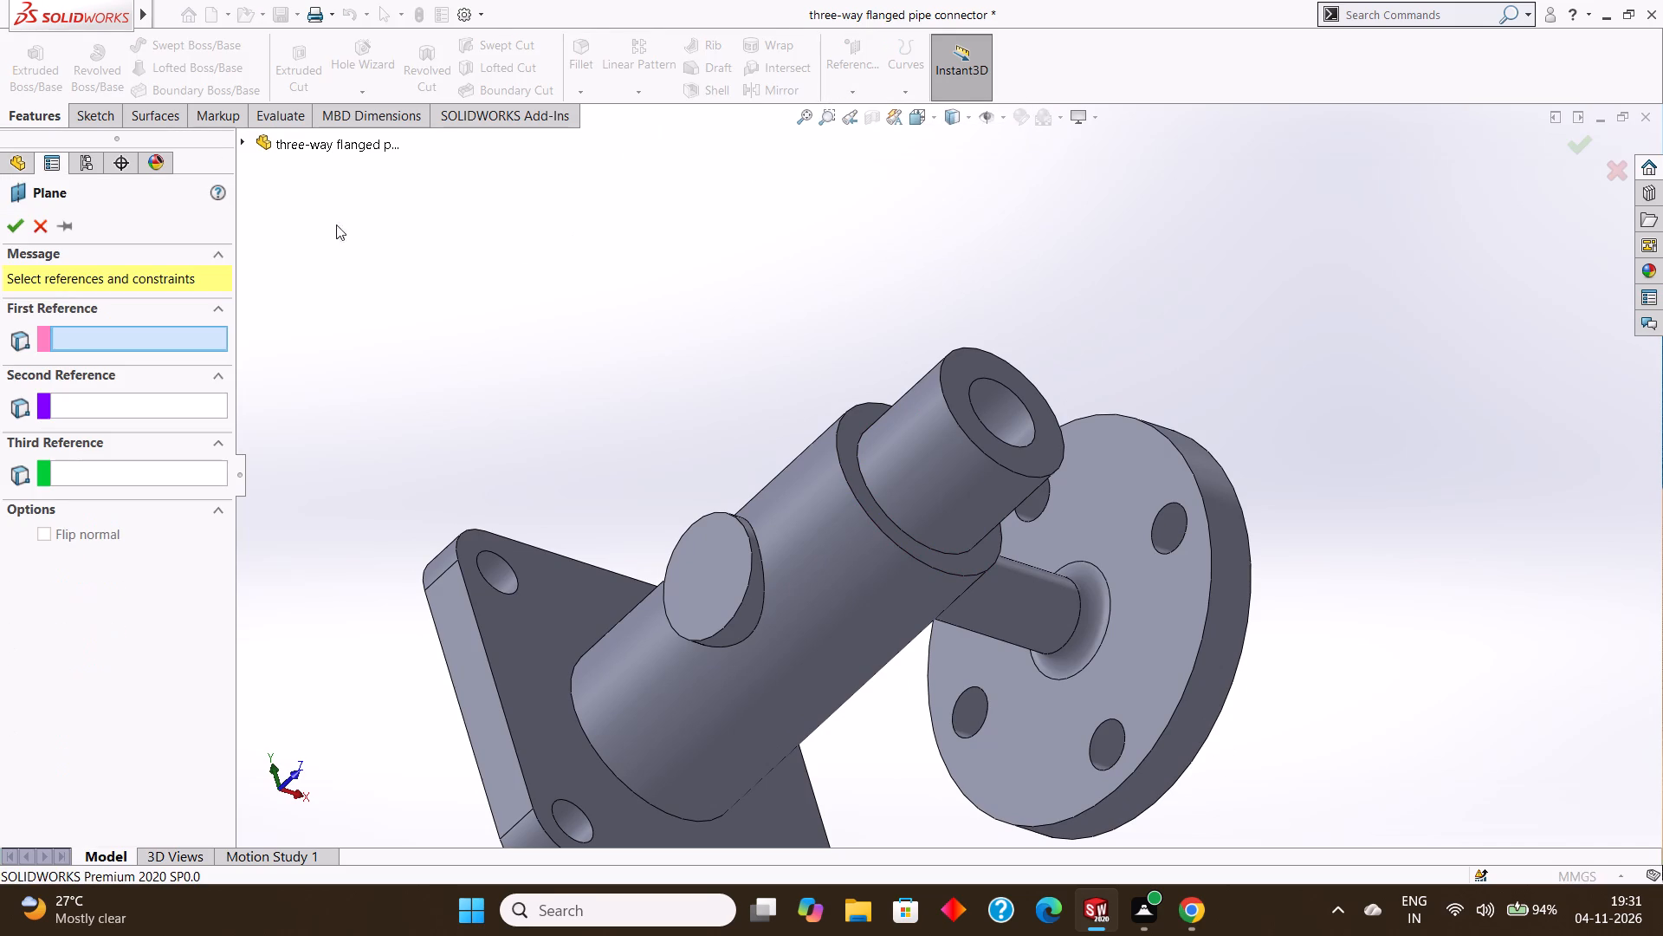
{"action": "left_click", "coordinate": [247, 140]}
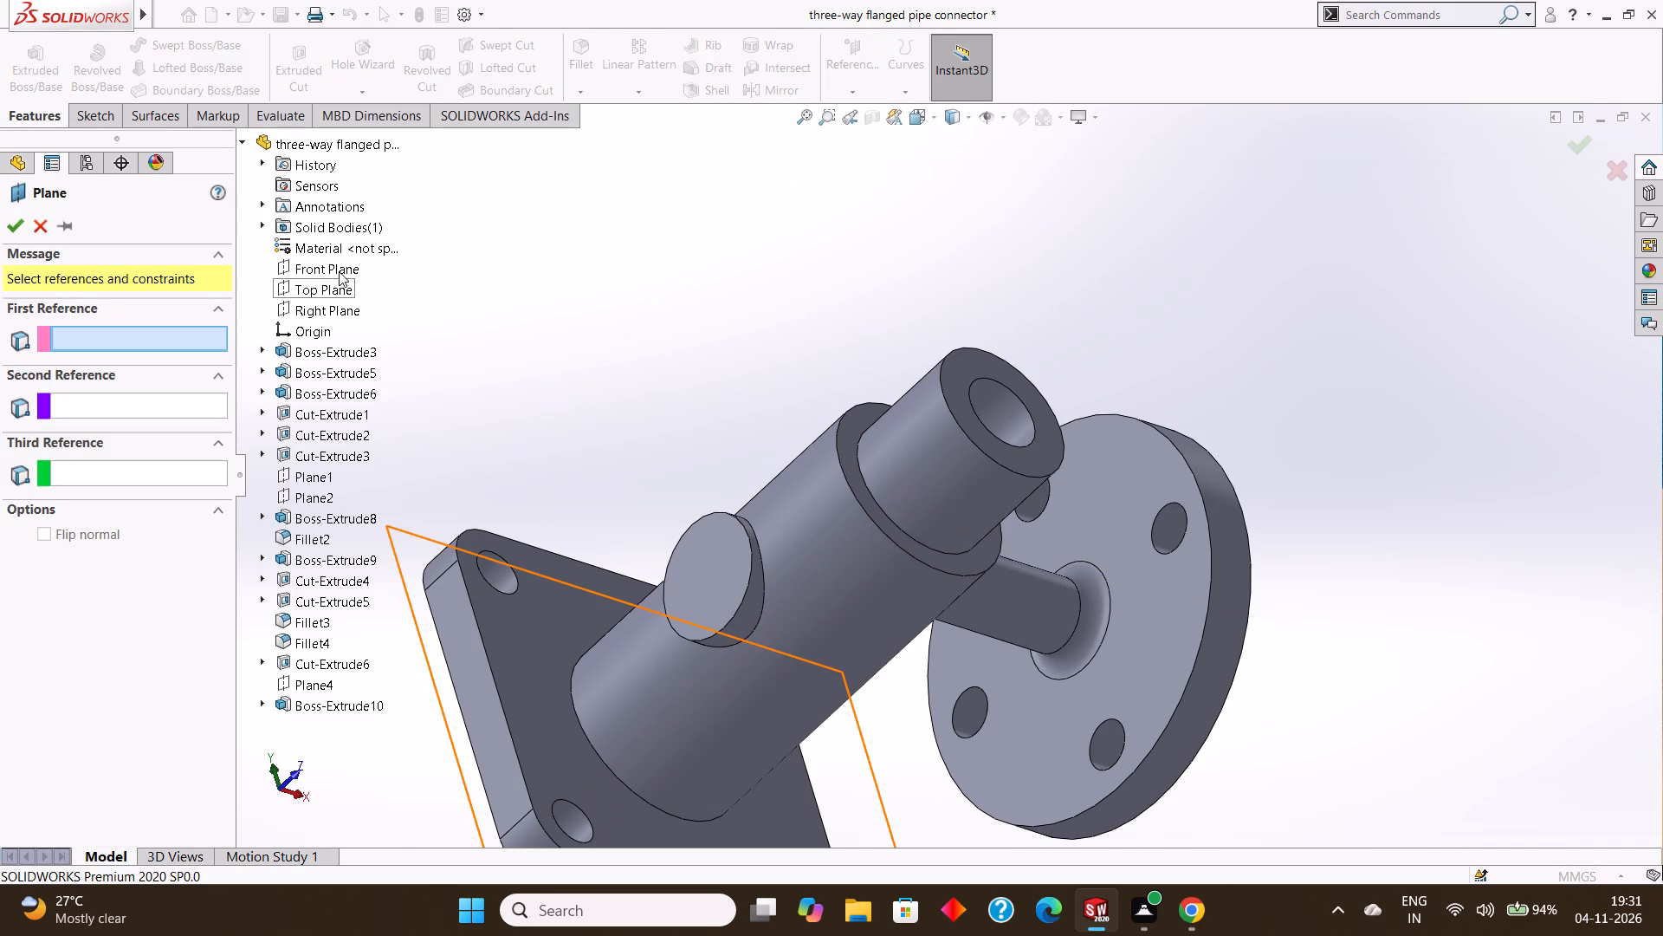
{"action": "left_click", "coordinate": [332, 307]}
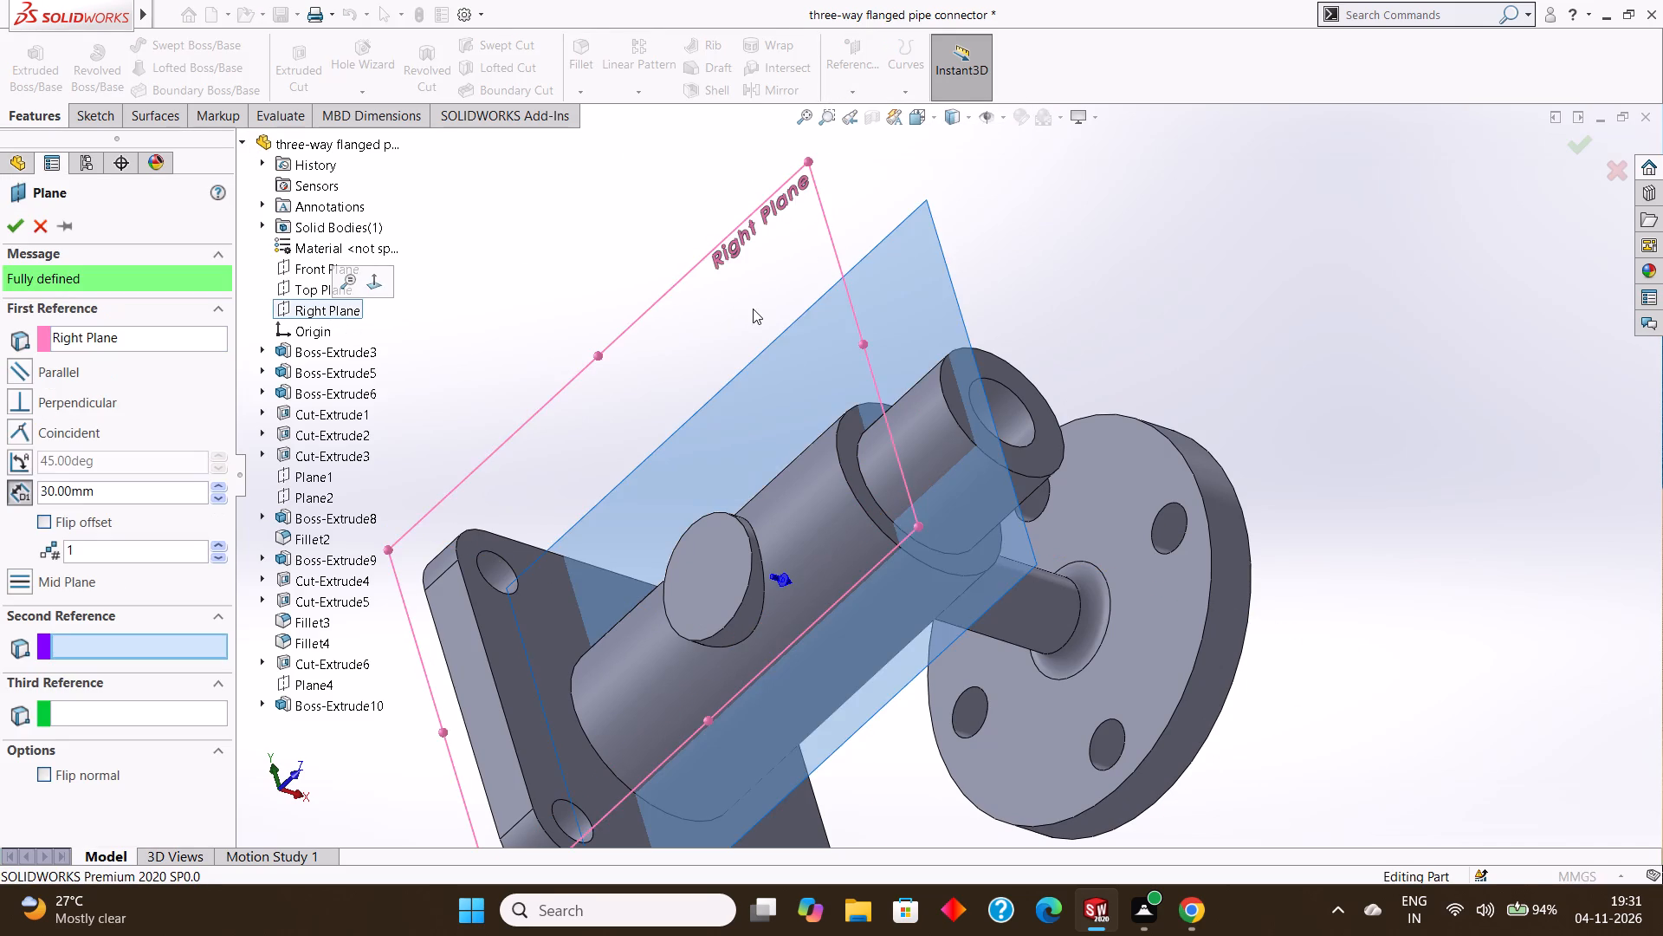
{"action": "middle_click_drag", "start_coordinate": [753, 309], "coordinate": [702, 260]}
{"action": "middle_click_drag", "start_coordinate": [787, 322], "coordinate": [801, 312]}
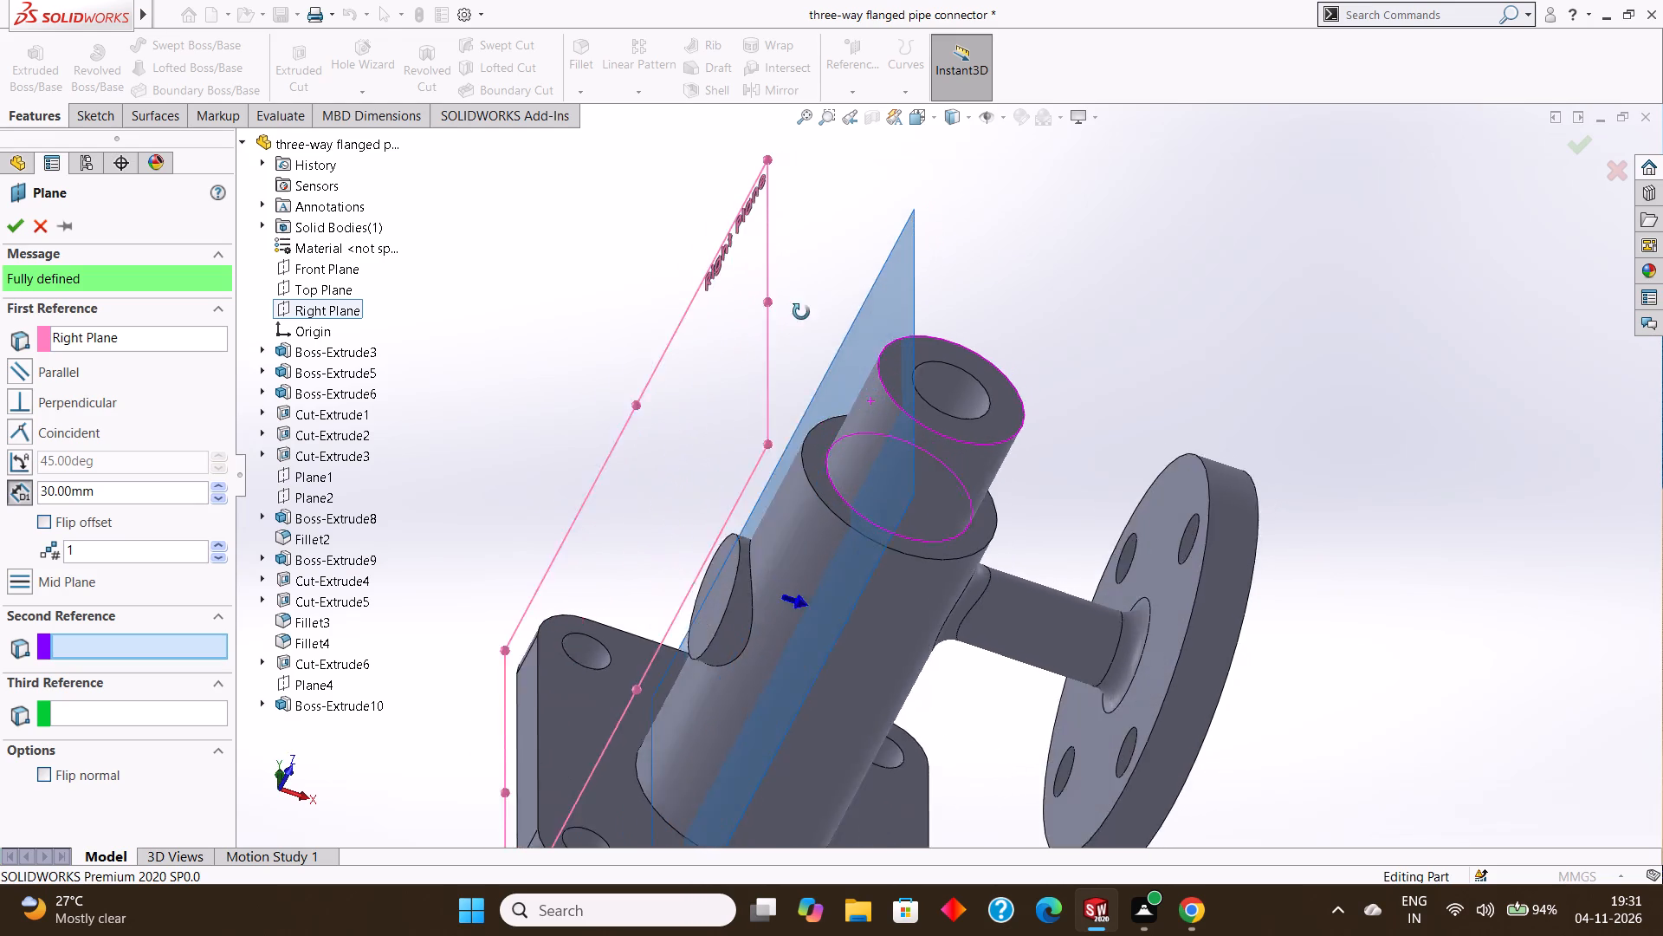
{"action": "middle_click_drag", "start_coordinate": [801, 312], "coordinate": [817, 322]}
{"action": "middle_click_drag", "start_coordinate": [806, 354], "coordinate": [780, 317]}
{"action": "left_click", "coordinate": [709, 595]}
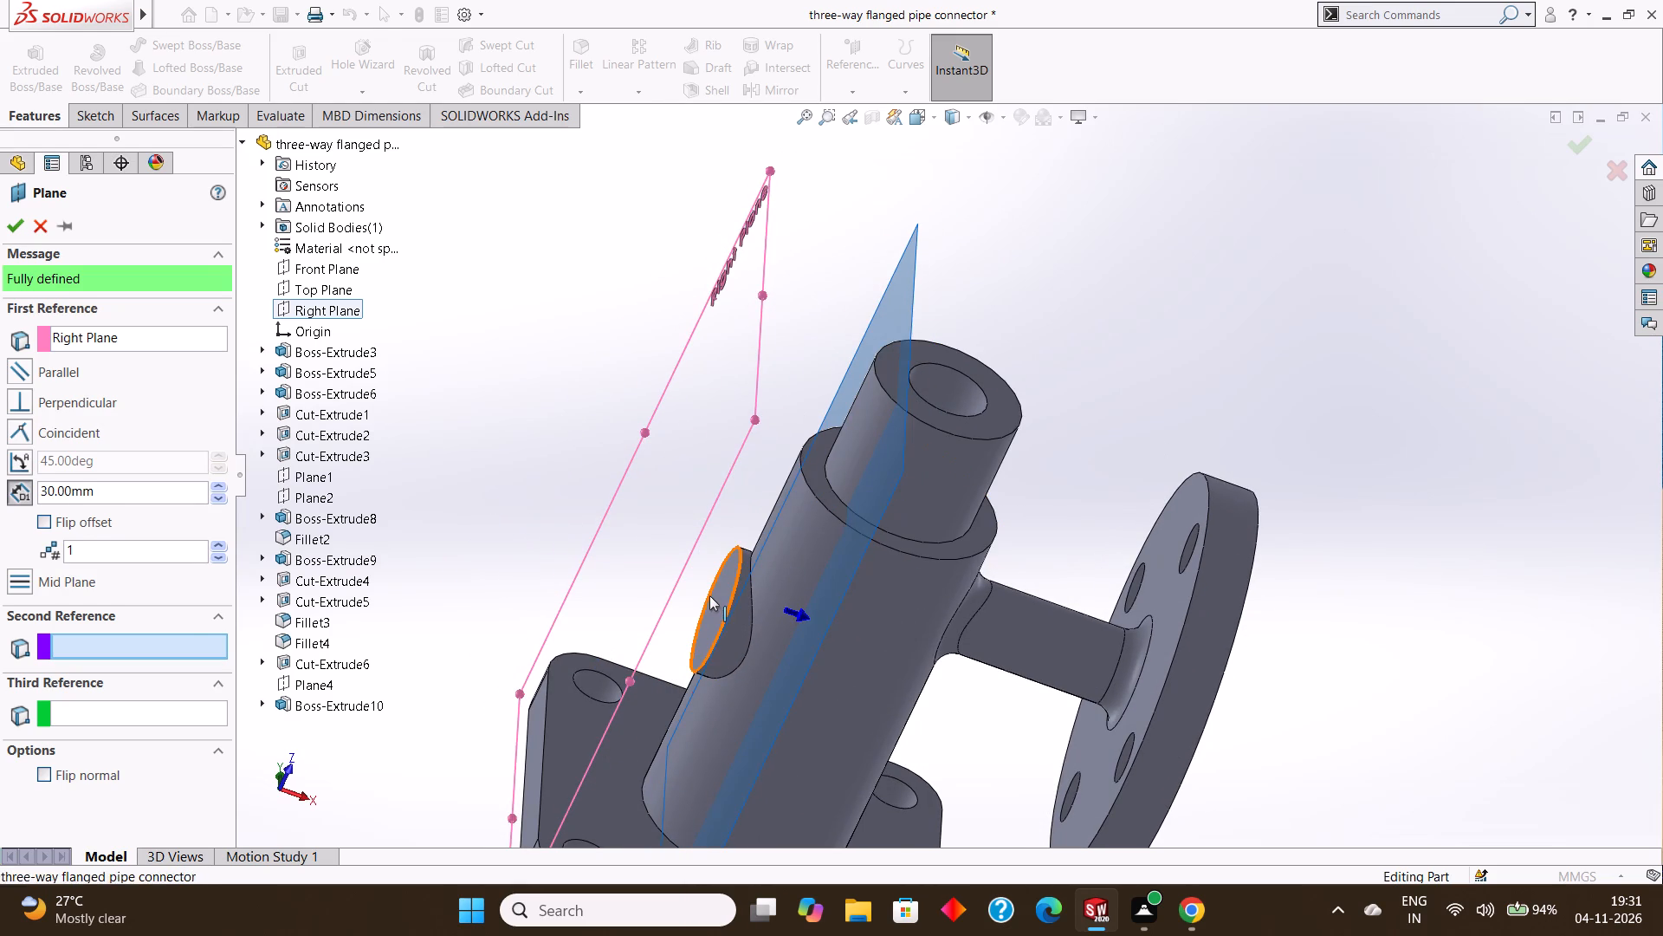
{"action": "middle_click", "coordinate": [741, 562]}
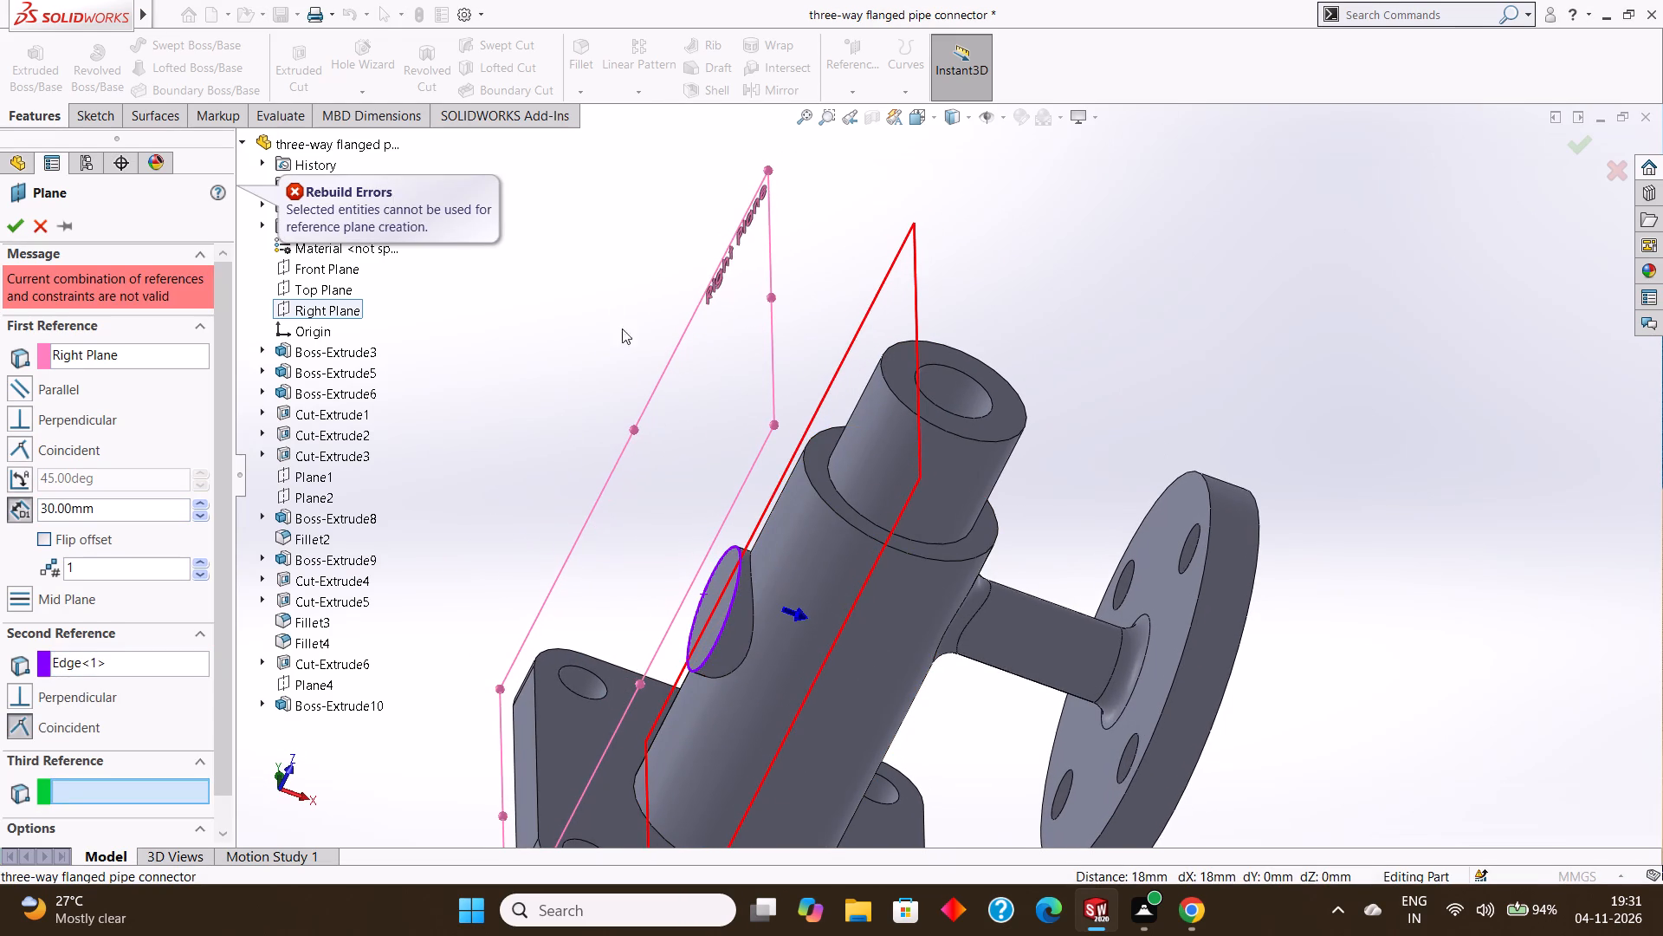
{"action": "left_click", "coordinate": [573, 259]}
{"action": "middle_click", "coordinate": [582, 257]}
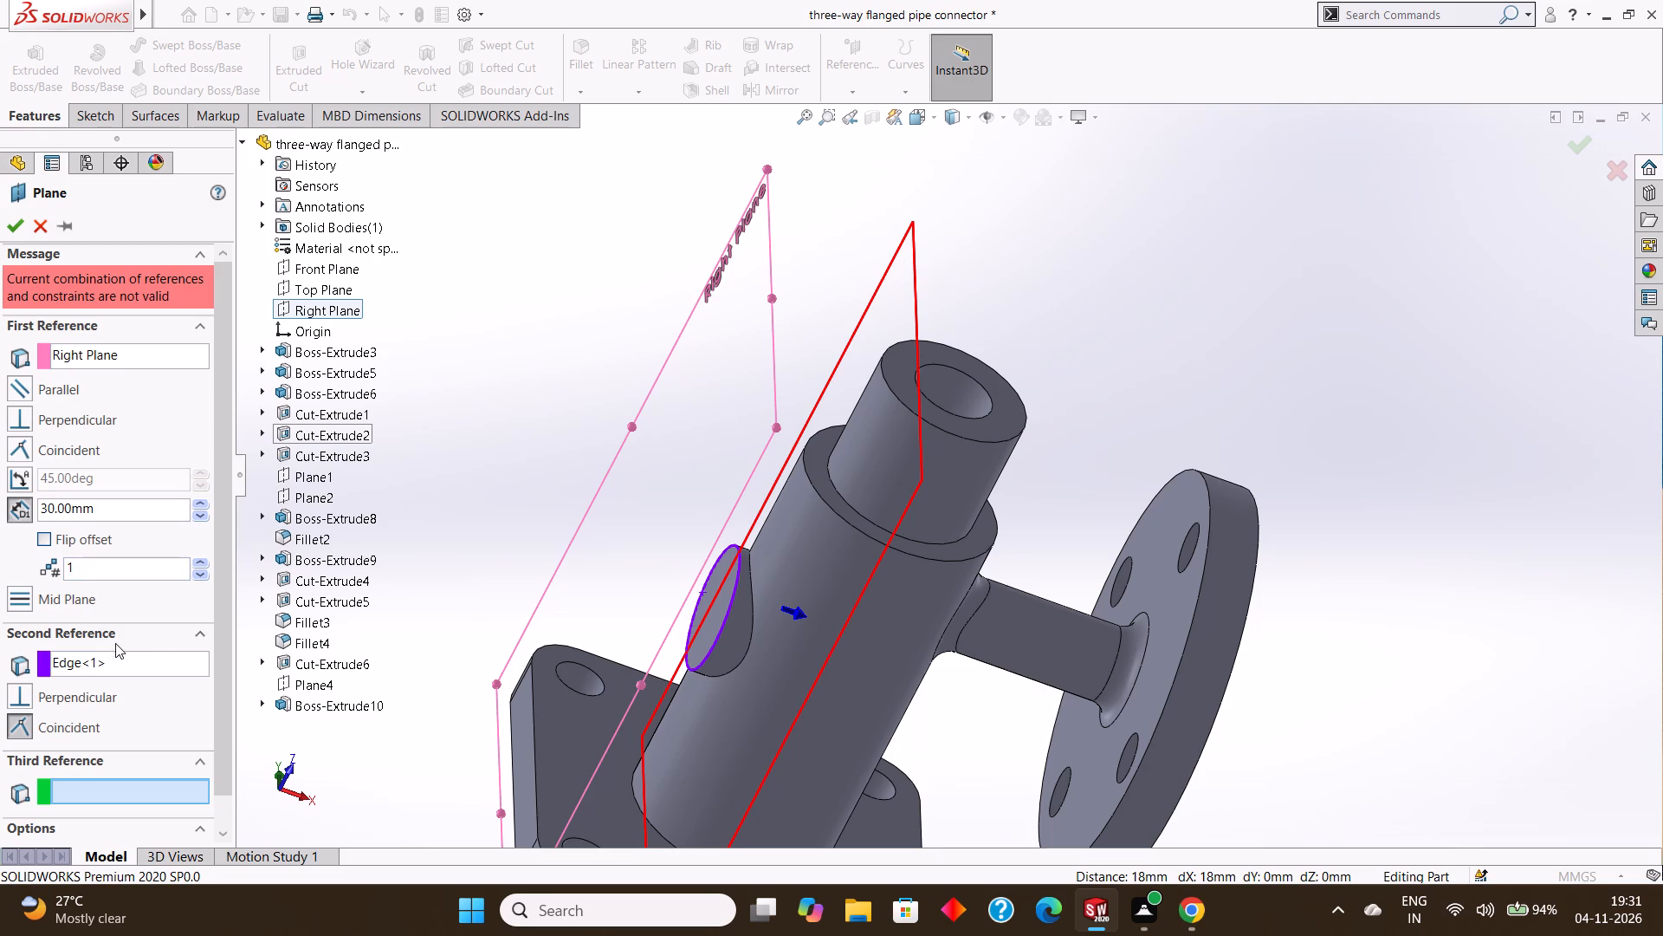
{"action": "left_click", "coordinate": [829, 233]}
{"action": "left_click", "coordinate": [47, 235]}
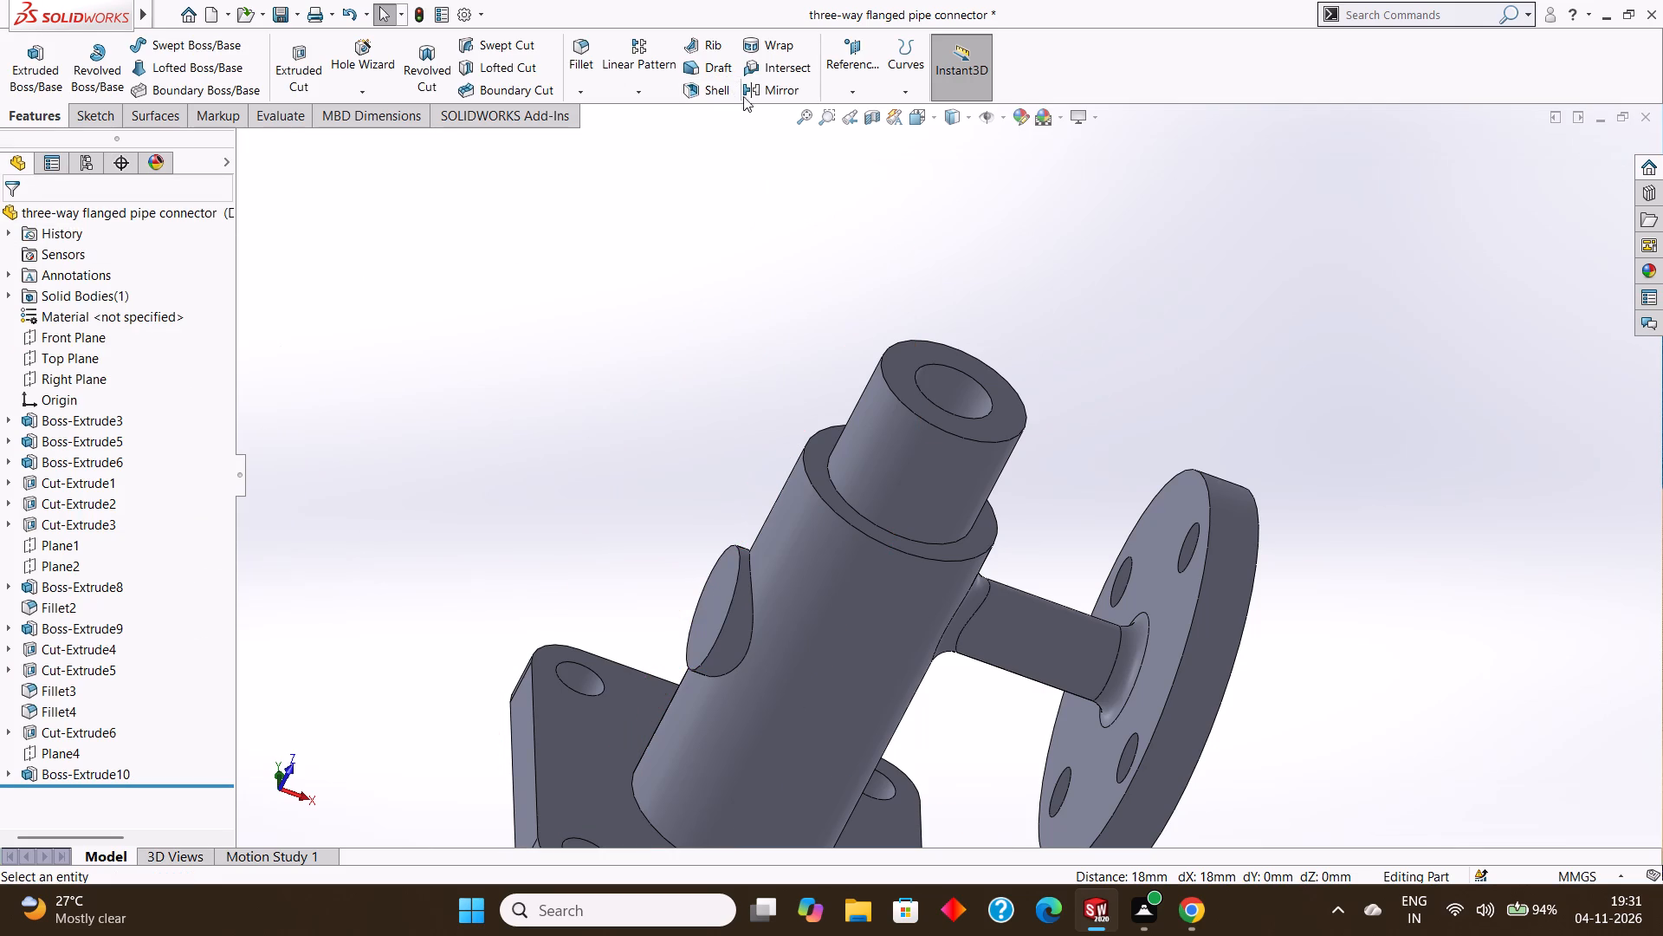
Start a new reference plane offset from the Right Plane.
{"action": "left_click", "coordinate": [846, 84]}
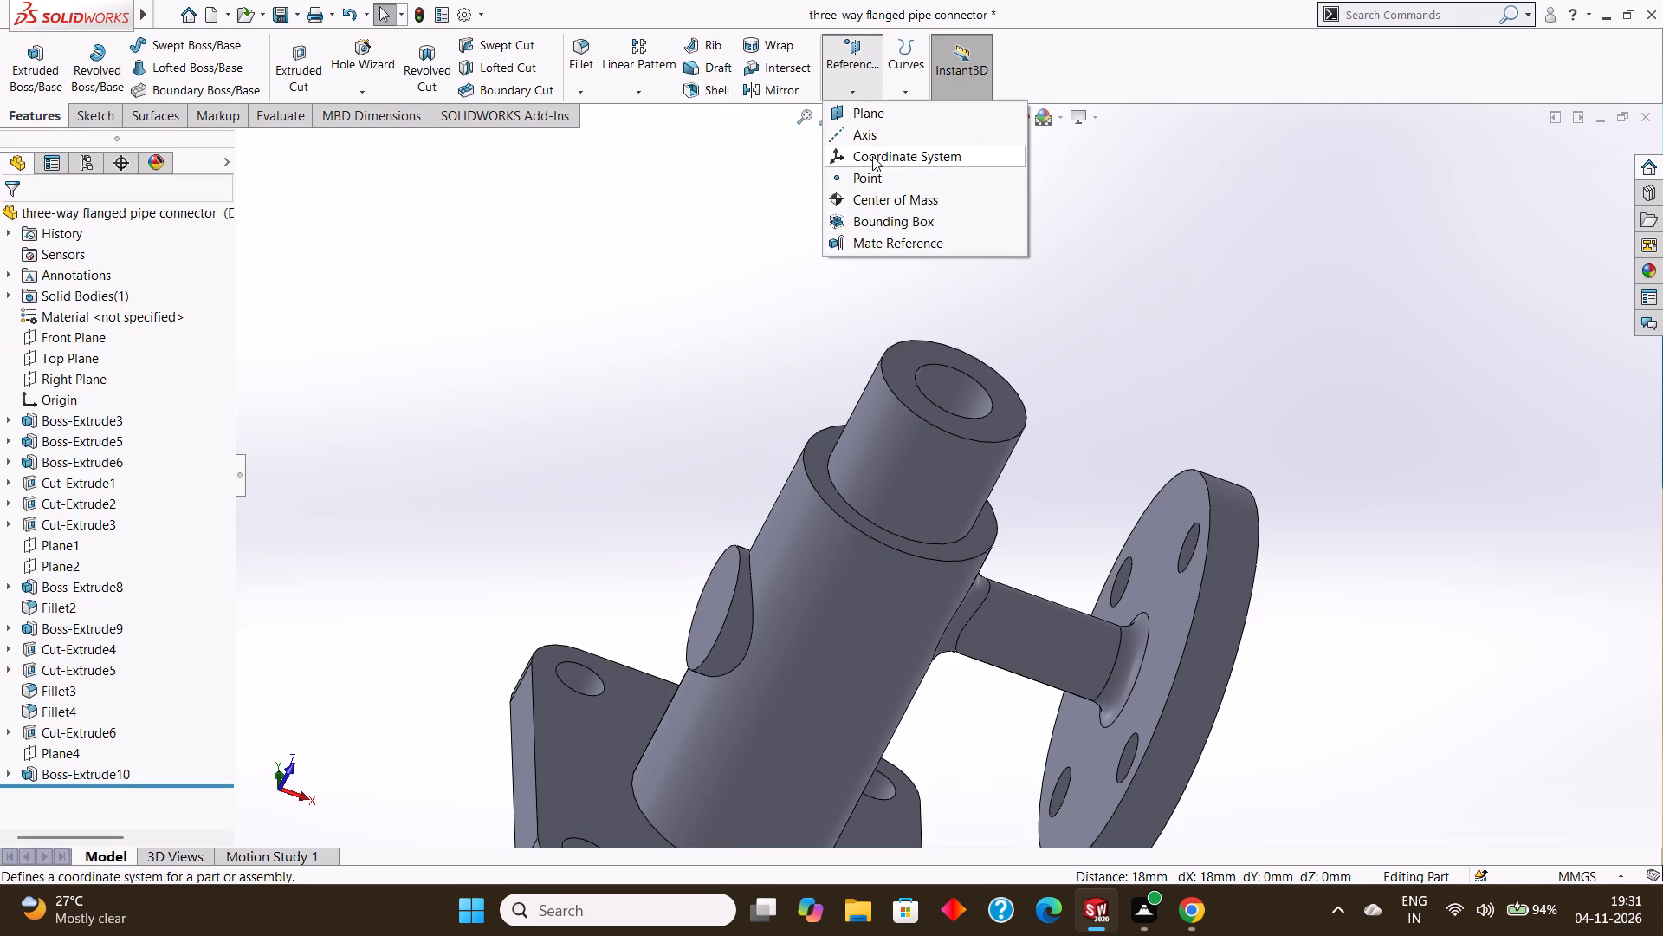
{"action": "left_click", "coordinate": [869, 114]}
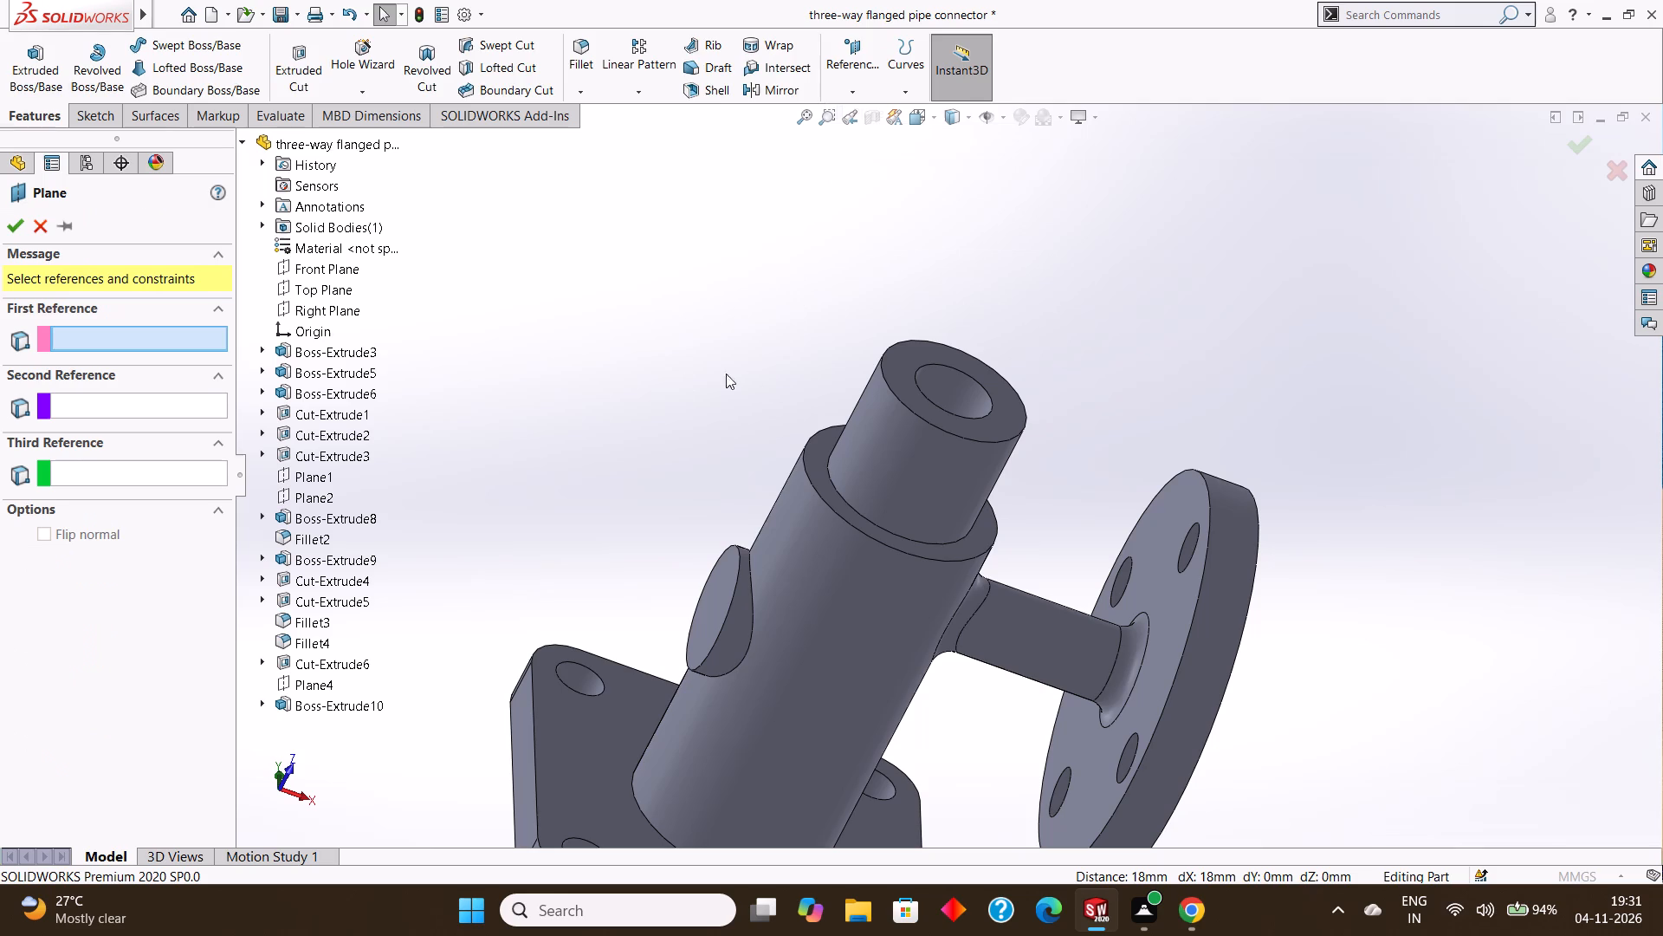
{"action": "left_click", "coordinate": [318, 309]}
{"action": "middle_click_drag", "start_coordinate": [615, 316], "coordinate": [604, 320]}
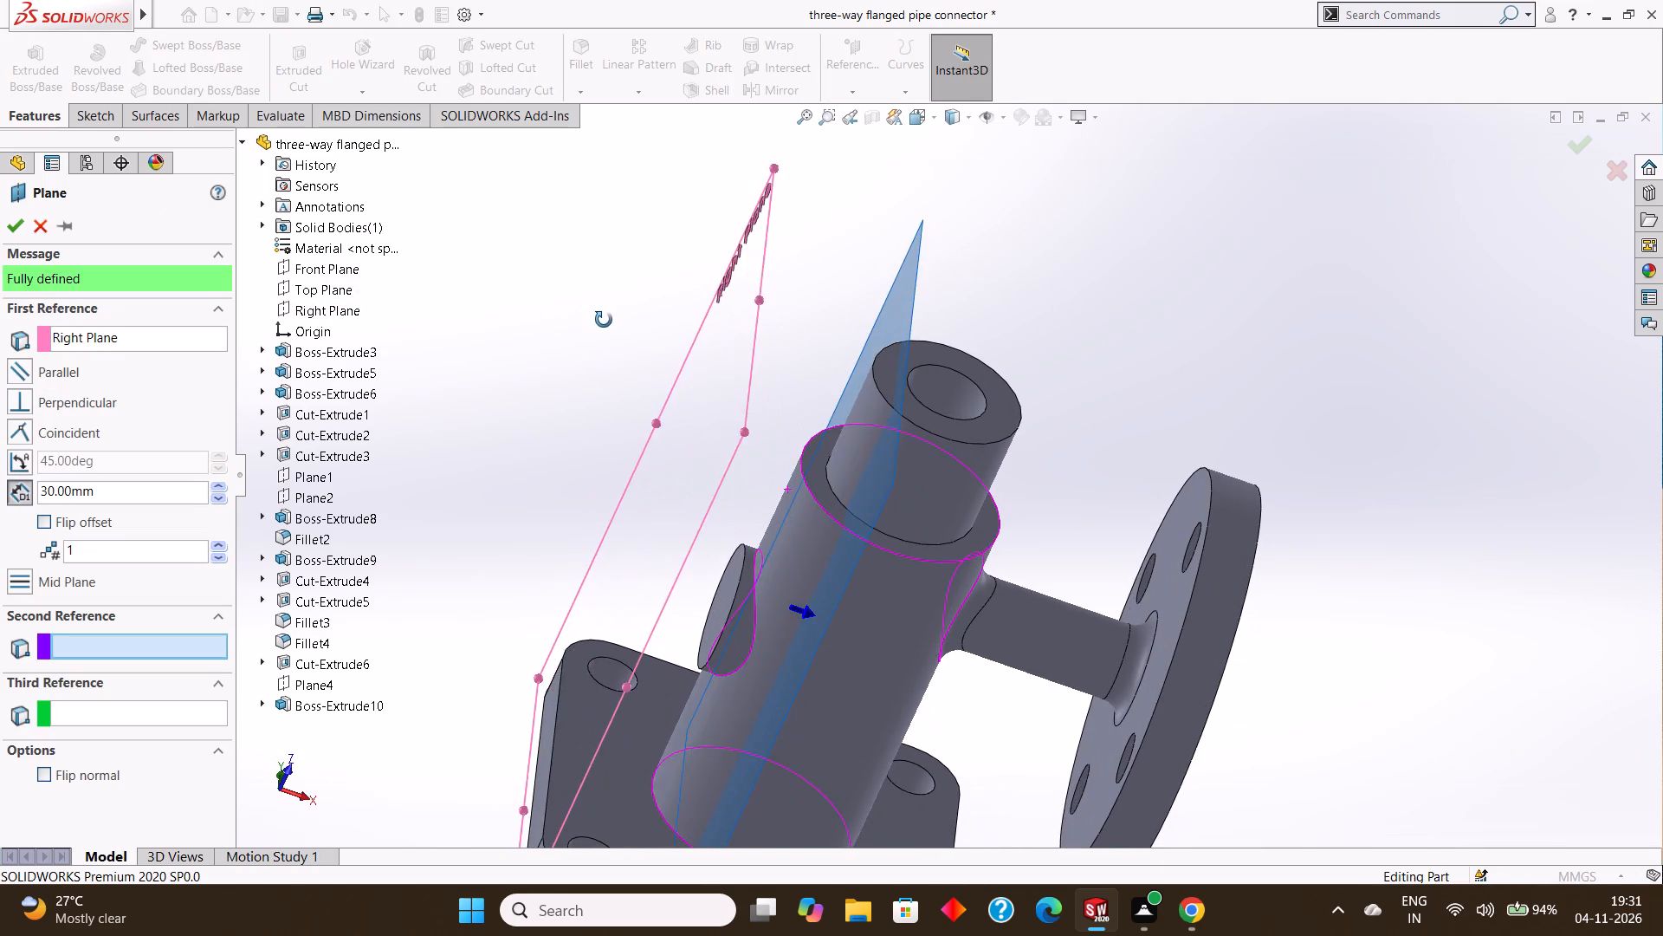
{"action": "middle_click_drag", "start_coordinate": [604, 320], "coordinate": [609, 334]}
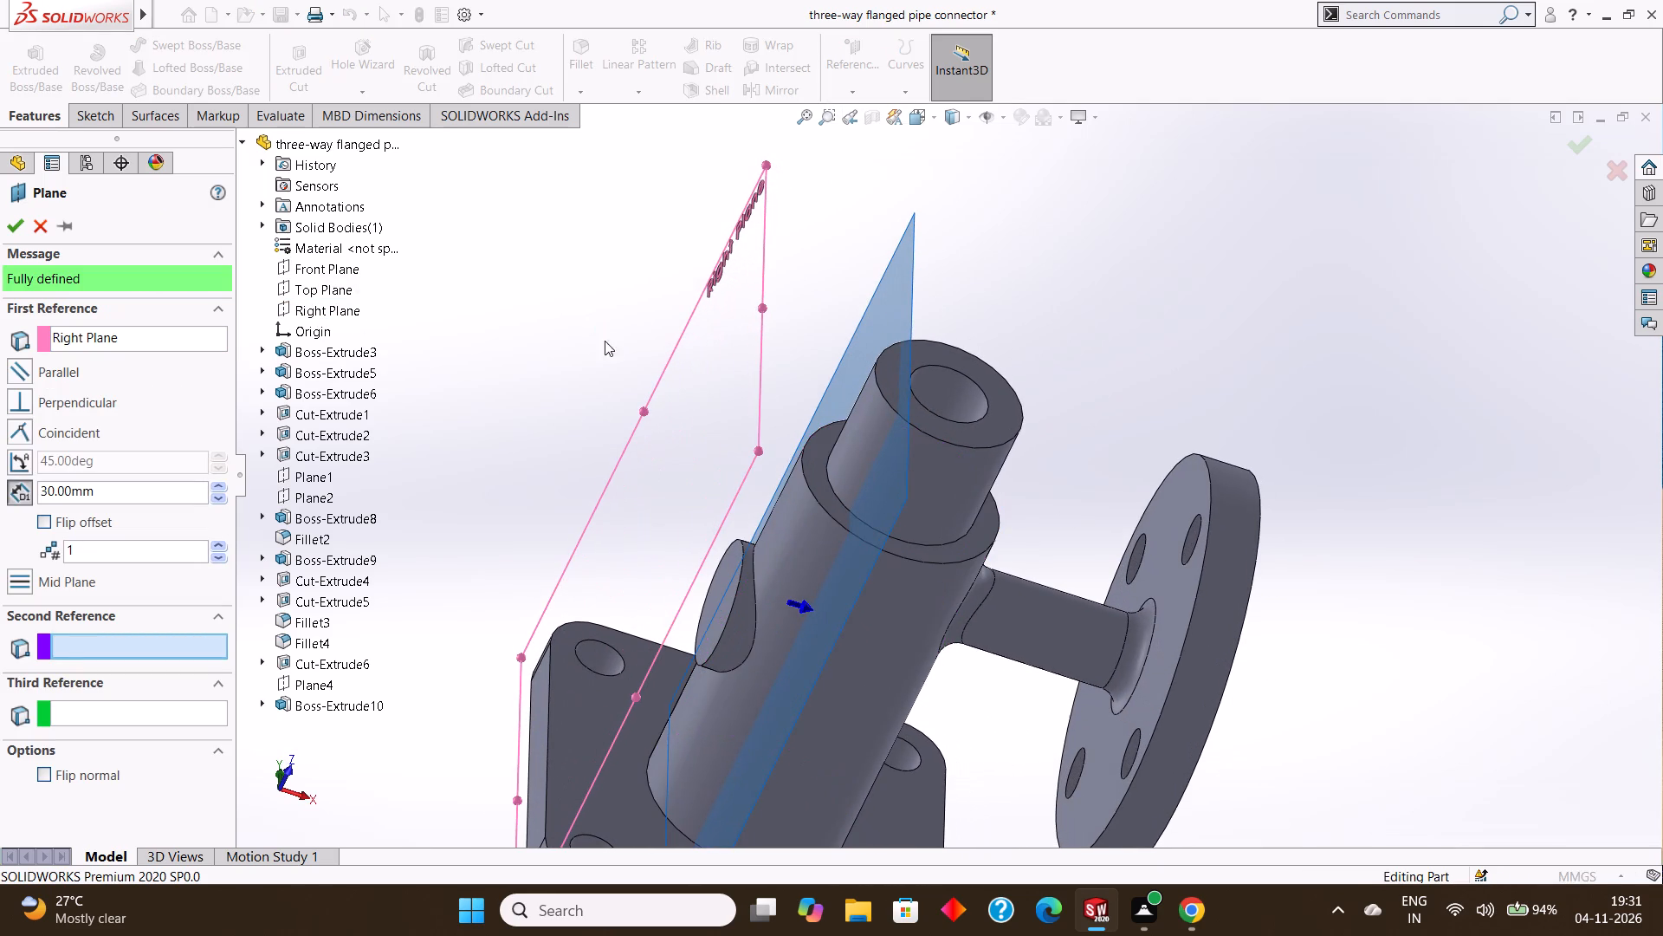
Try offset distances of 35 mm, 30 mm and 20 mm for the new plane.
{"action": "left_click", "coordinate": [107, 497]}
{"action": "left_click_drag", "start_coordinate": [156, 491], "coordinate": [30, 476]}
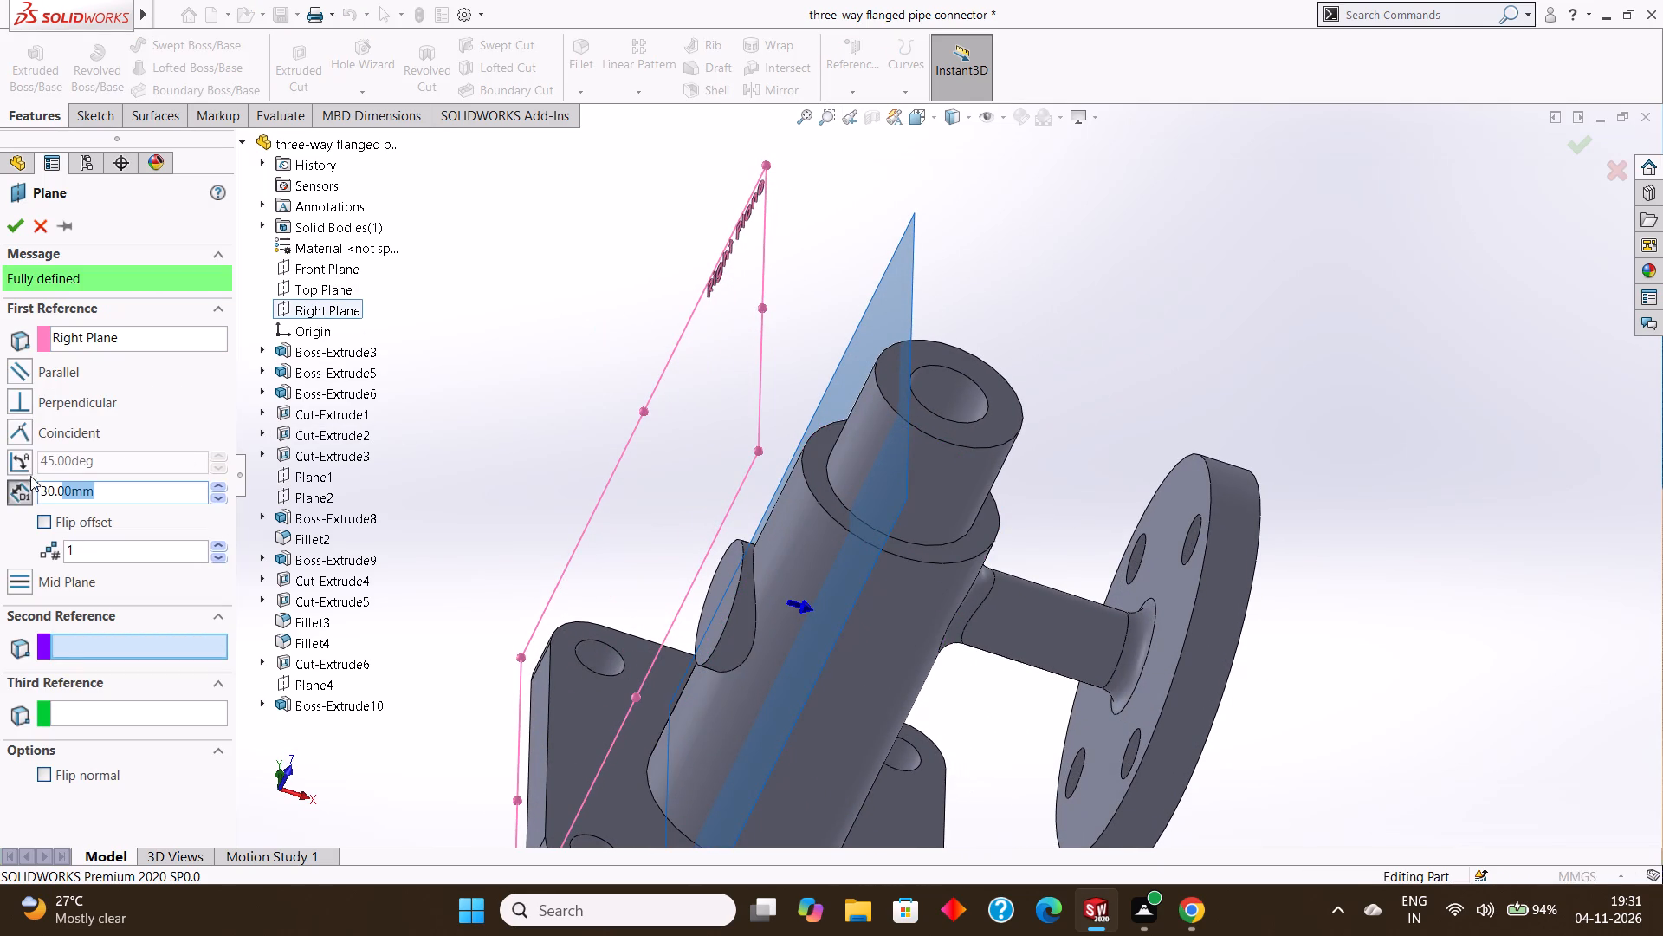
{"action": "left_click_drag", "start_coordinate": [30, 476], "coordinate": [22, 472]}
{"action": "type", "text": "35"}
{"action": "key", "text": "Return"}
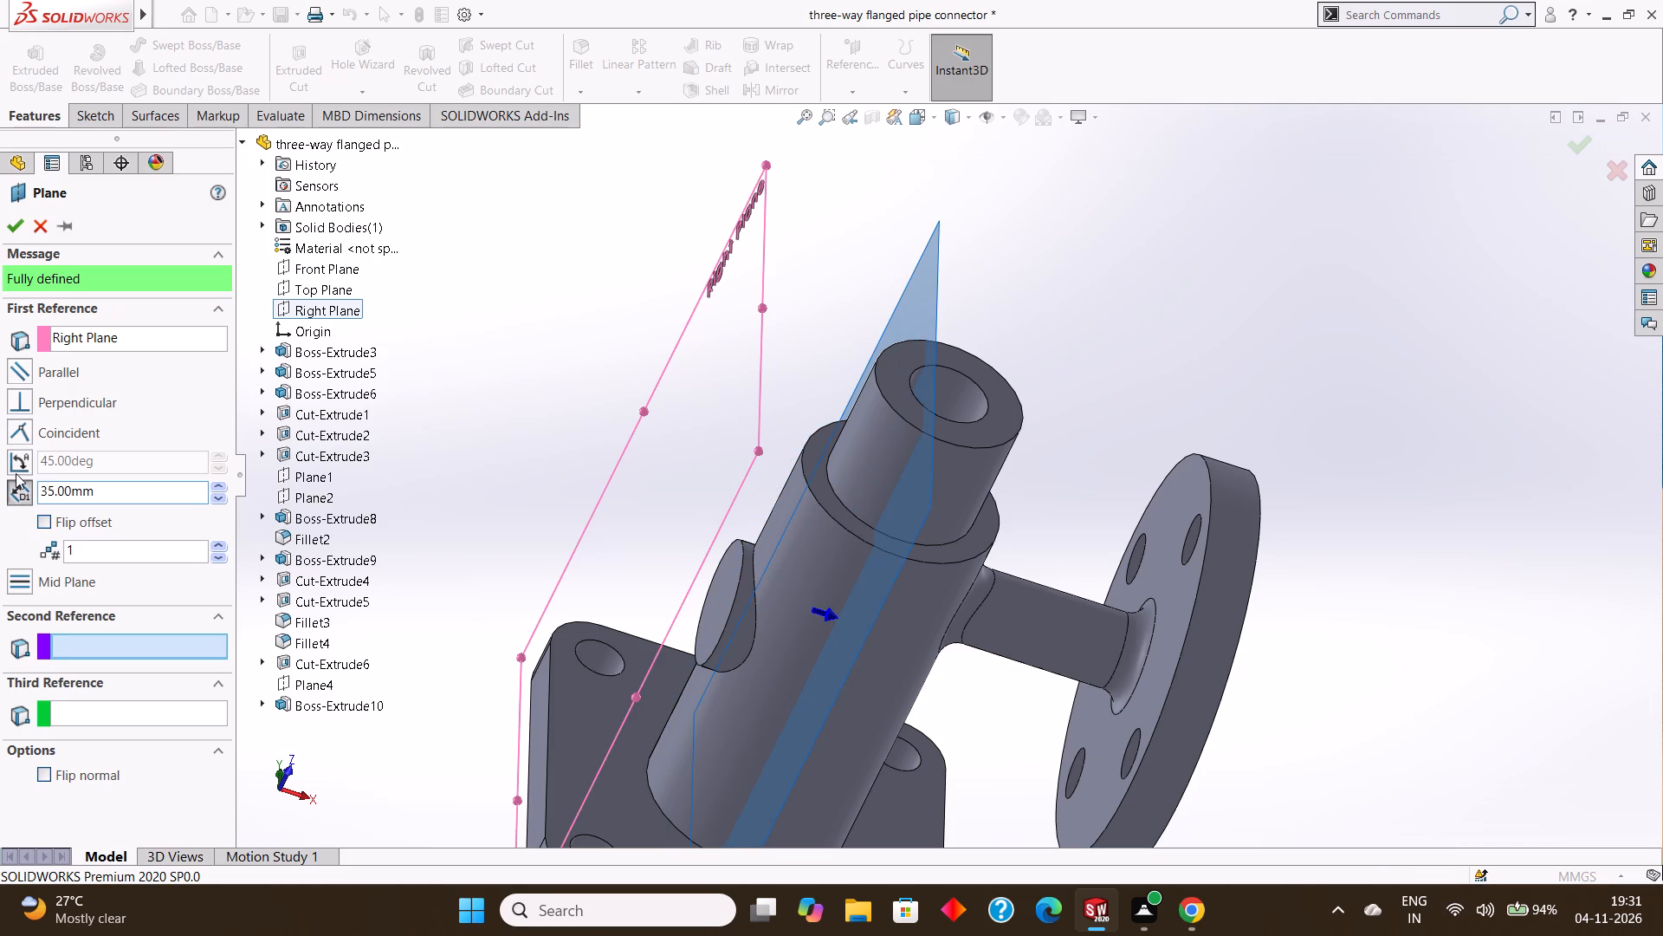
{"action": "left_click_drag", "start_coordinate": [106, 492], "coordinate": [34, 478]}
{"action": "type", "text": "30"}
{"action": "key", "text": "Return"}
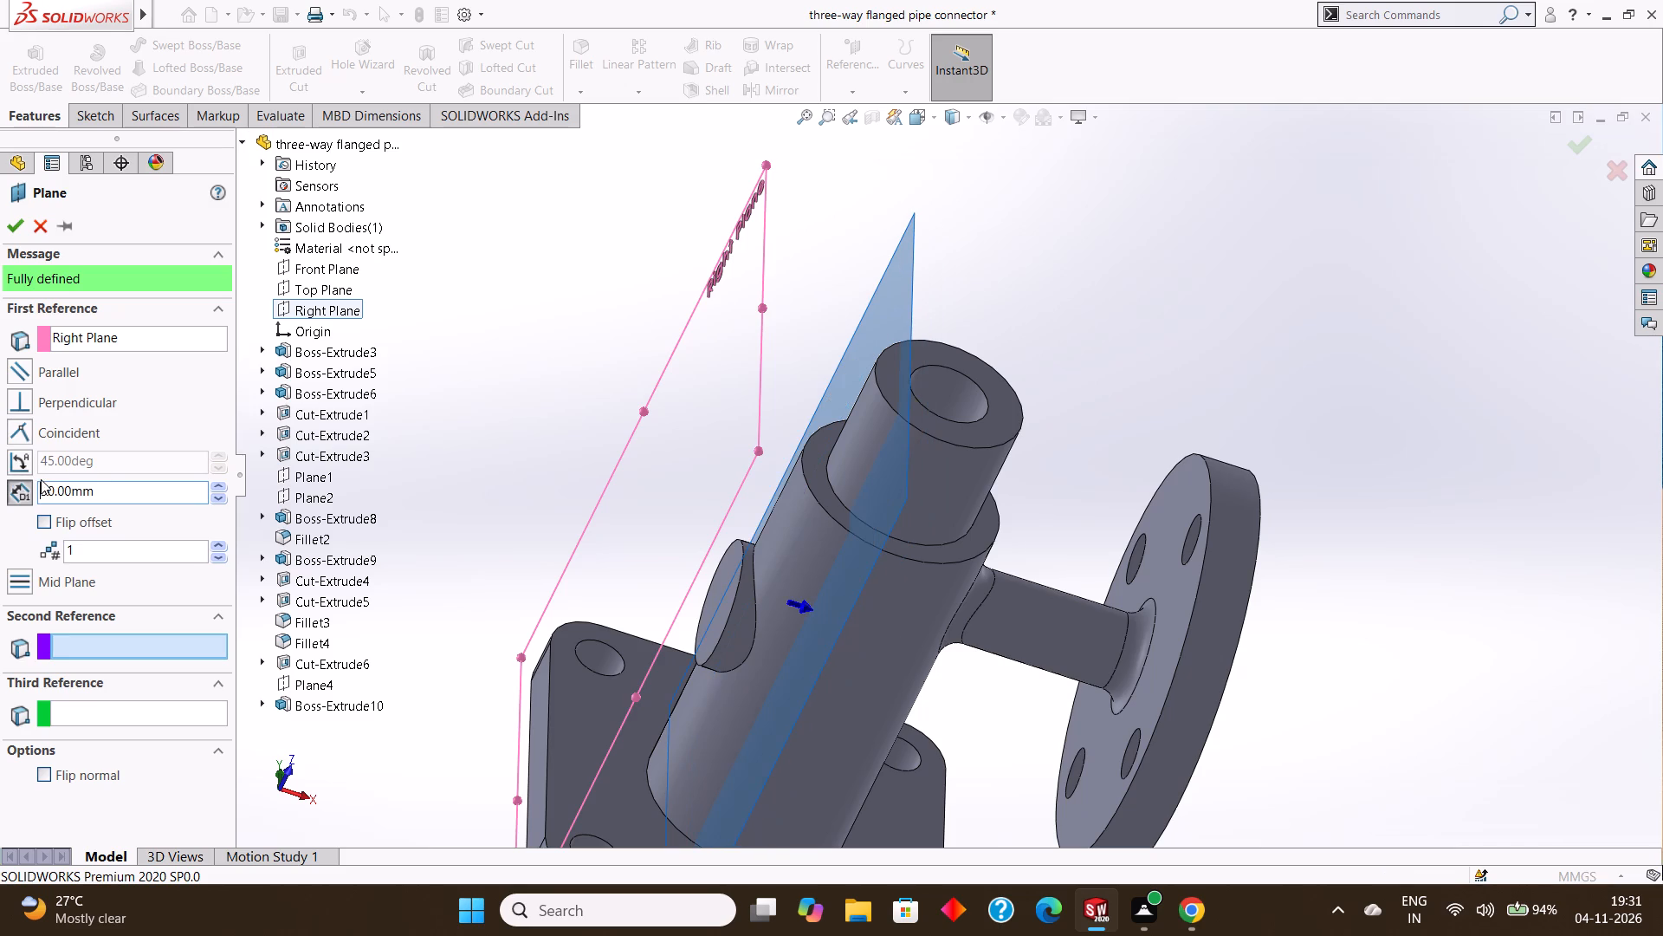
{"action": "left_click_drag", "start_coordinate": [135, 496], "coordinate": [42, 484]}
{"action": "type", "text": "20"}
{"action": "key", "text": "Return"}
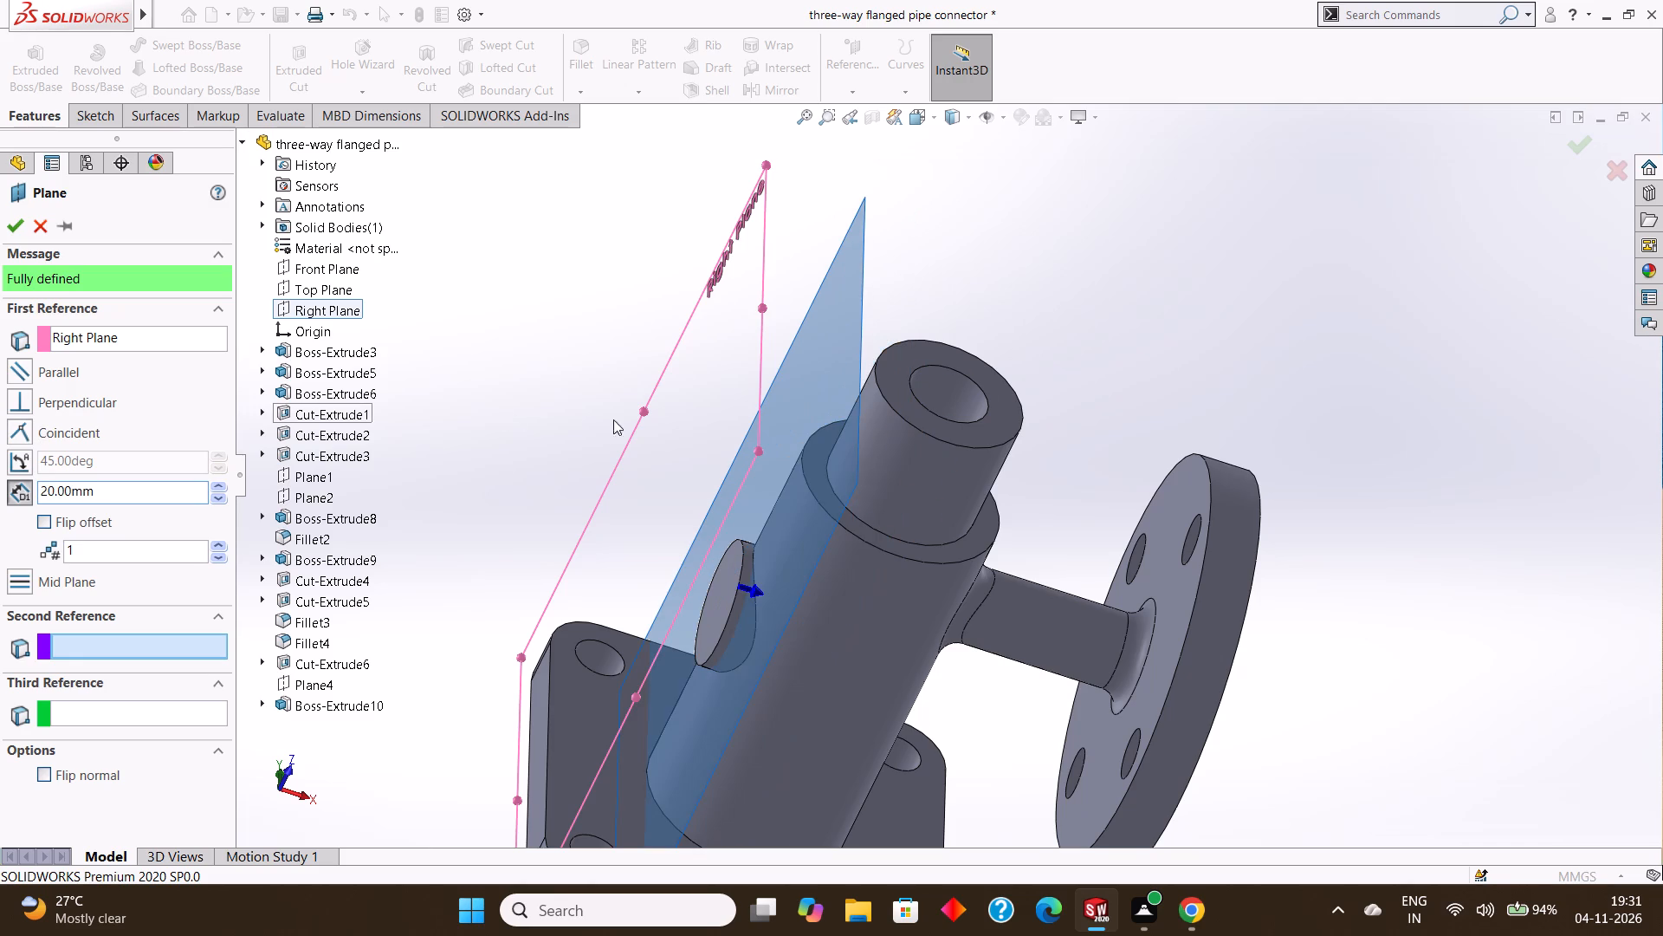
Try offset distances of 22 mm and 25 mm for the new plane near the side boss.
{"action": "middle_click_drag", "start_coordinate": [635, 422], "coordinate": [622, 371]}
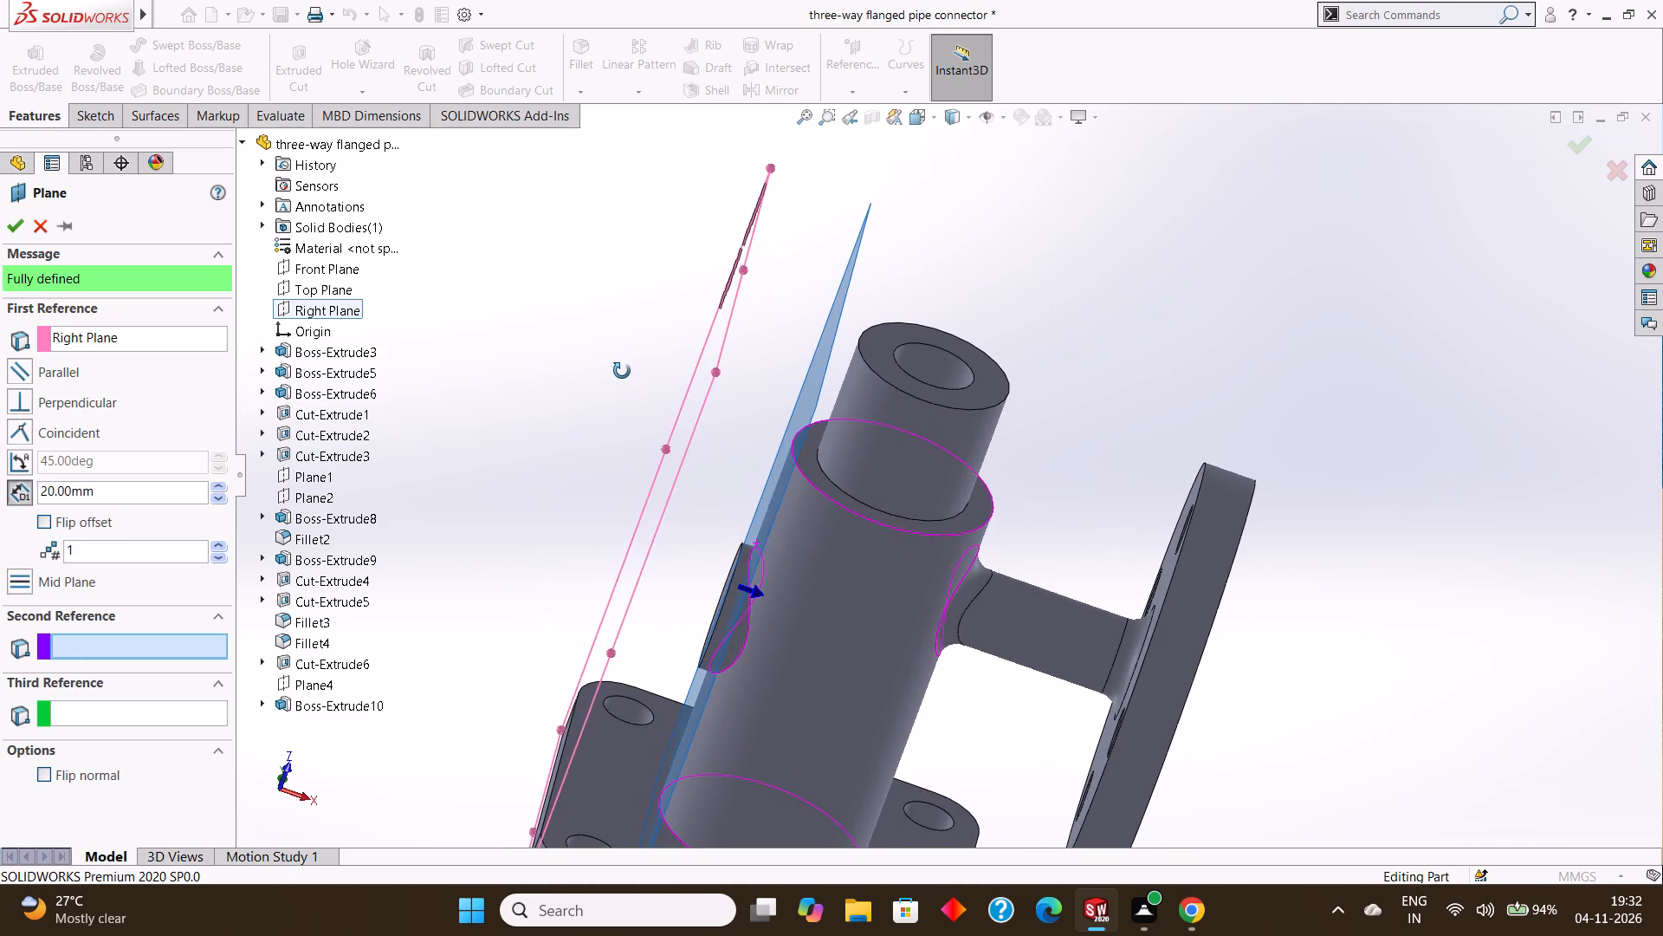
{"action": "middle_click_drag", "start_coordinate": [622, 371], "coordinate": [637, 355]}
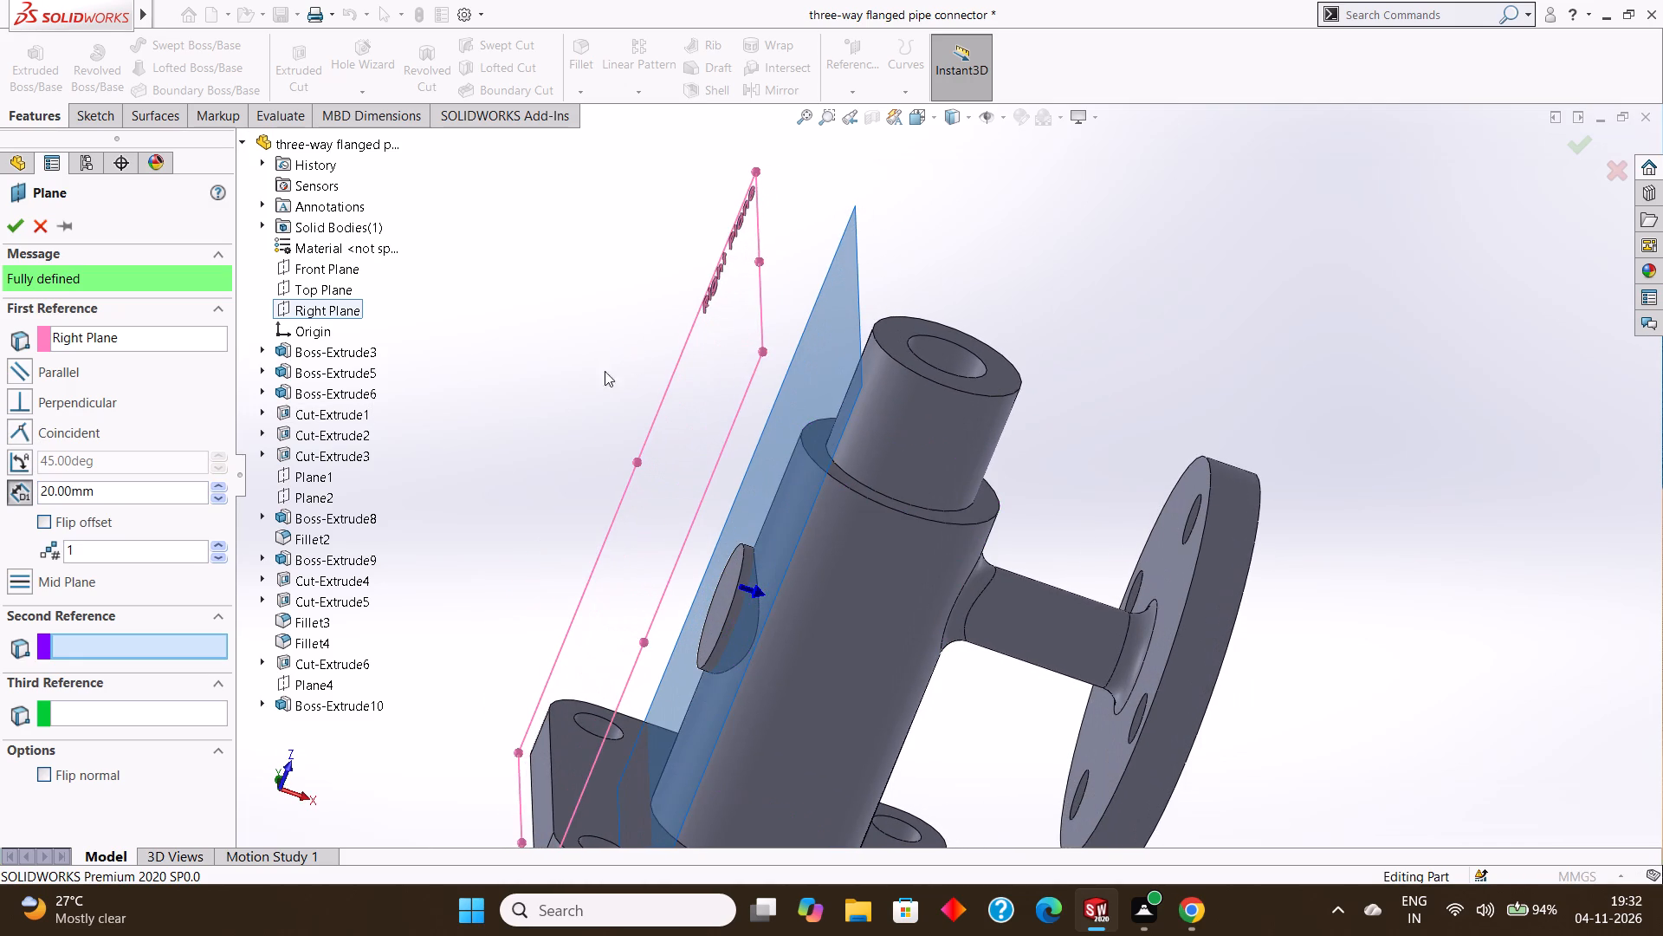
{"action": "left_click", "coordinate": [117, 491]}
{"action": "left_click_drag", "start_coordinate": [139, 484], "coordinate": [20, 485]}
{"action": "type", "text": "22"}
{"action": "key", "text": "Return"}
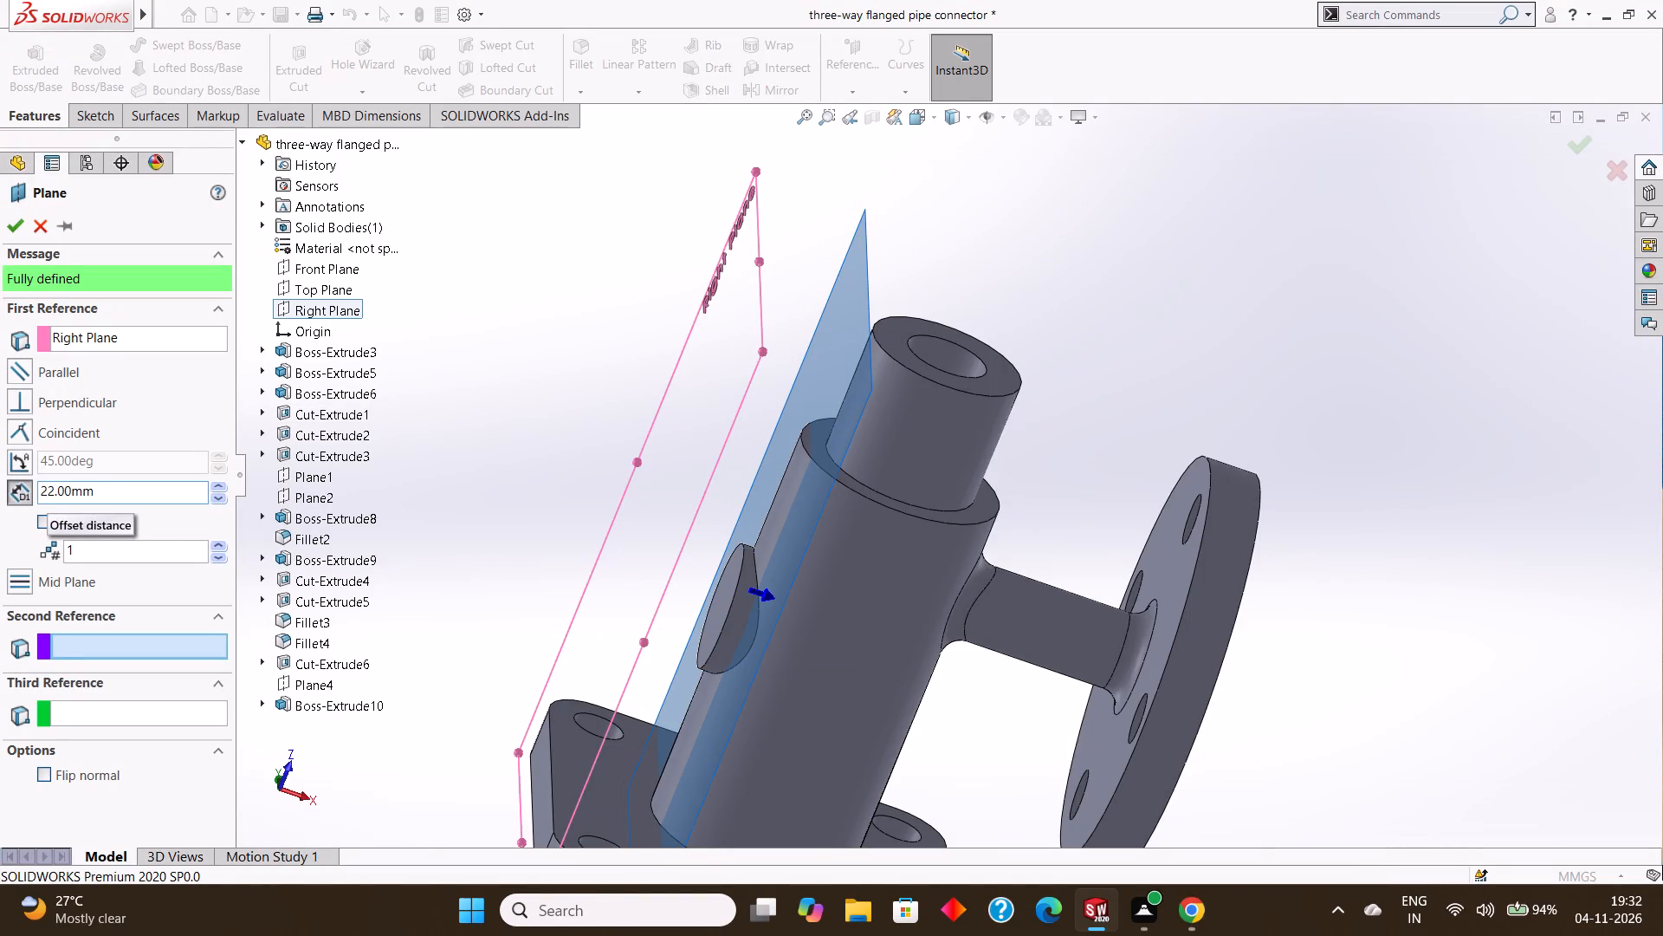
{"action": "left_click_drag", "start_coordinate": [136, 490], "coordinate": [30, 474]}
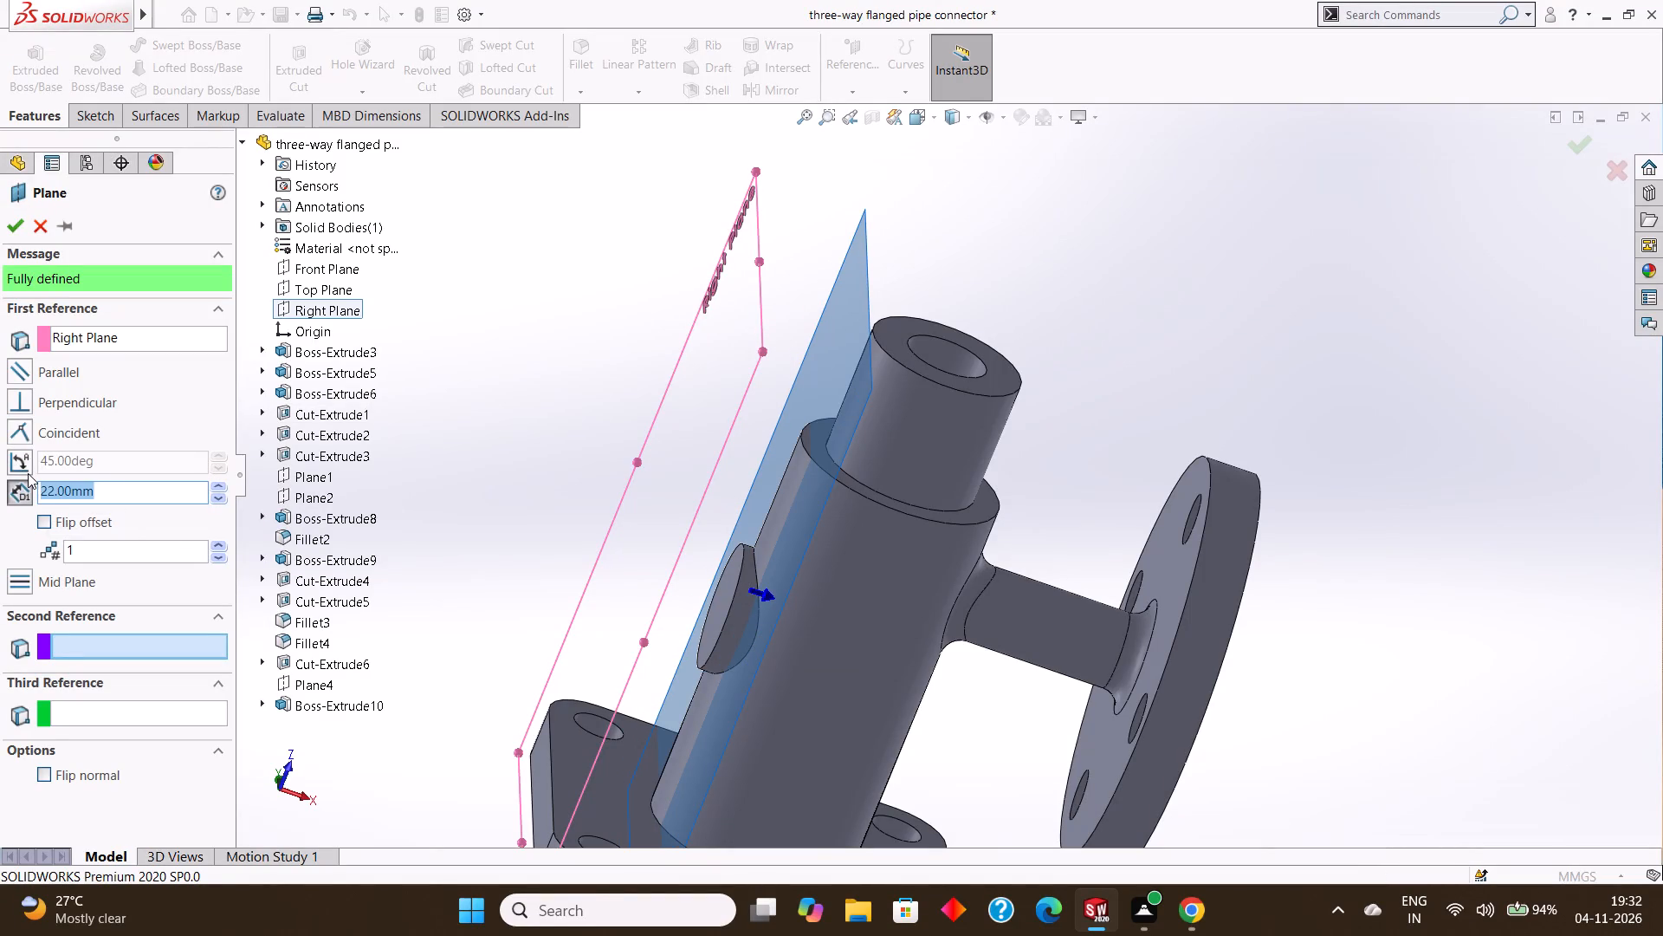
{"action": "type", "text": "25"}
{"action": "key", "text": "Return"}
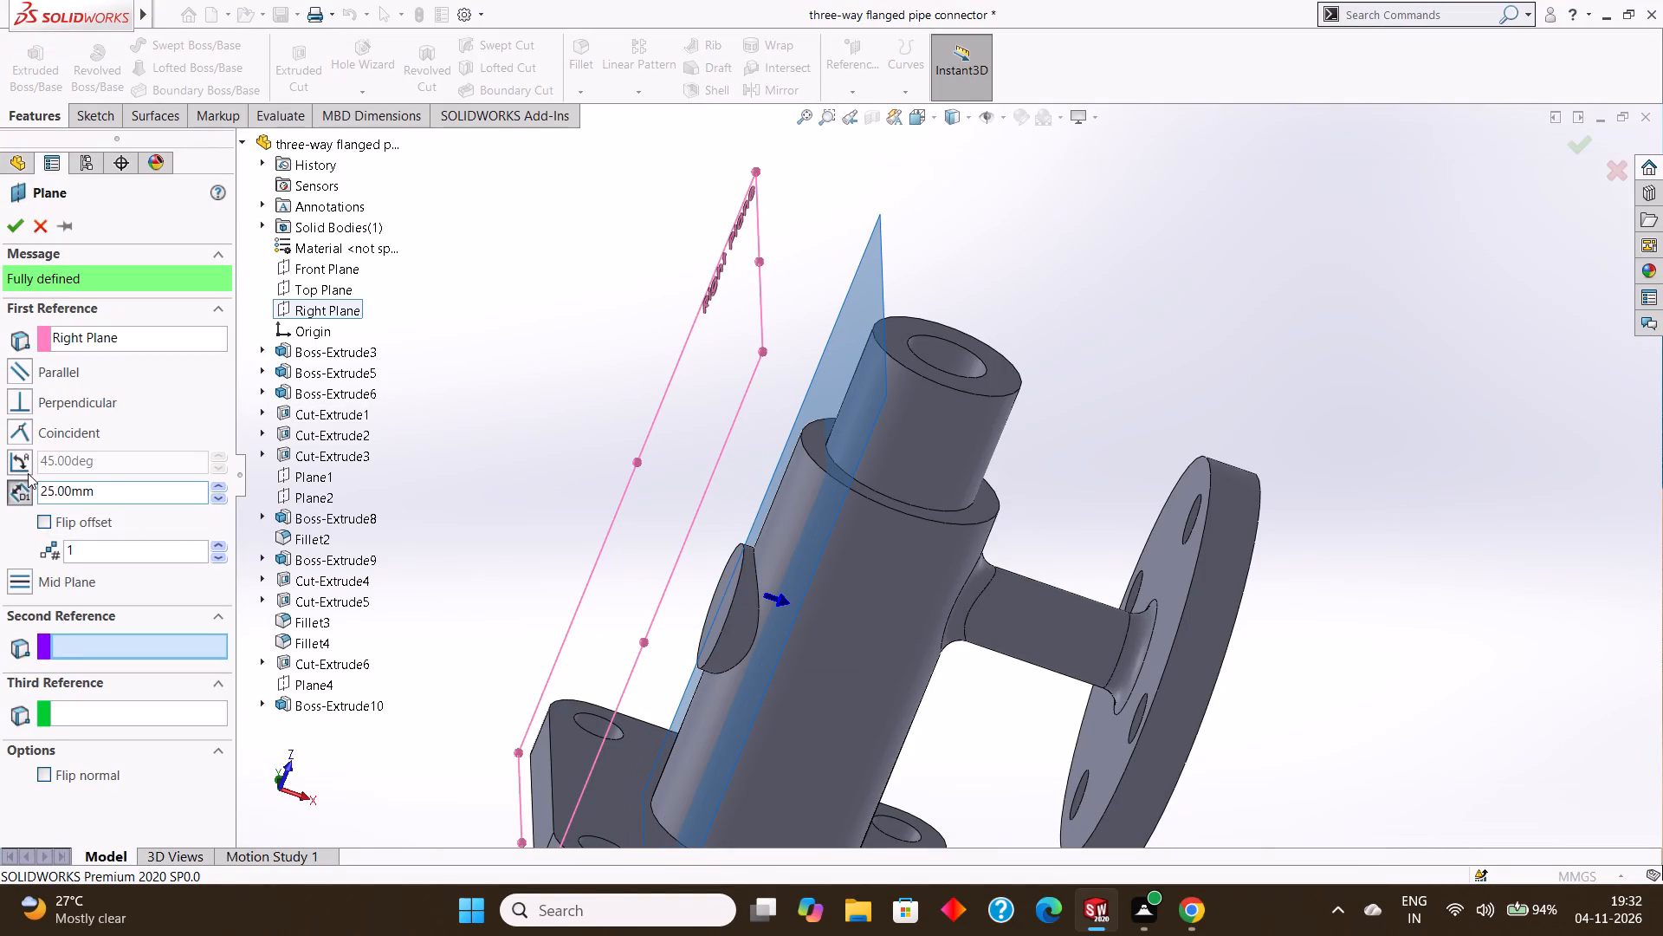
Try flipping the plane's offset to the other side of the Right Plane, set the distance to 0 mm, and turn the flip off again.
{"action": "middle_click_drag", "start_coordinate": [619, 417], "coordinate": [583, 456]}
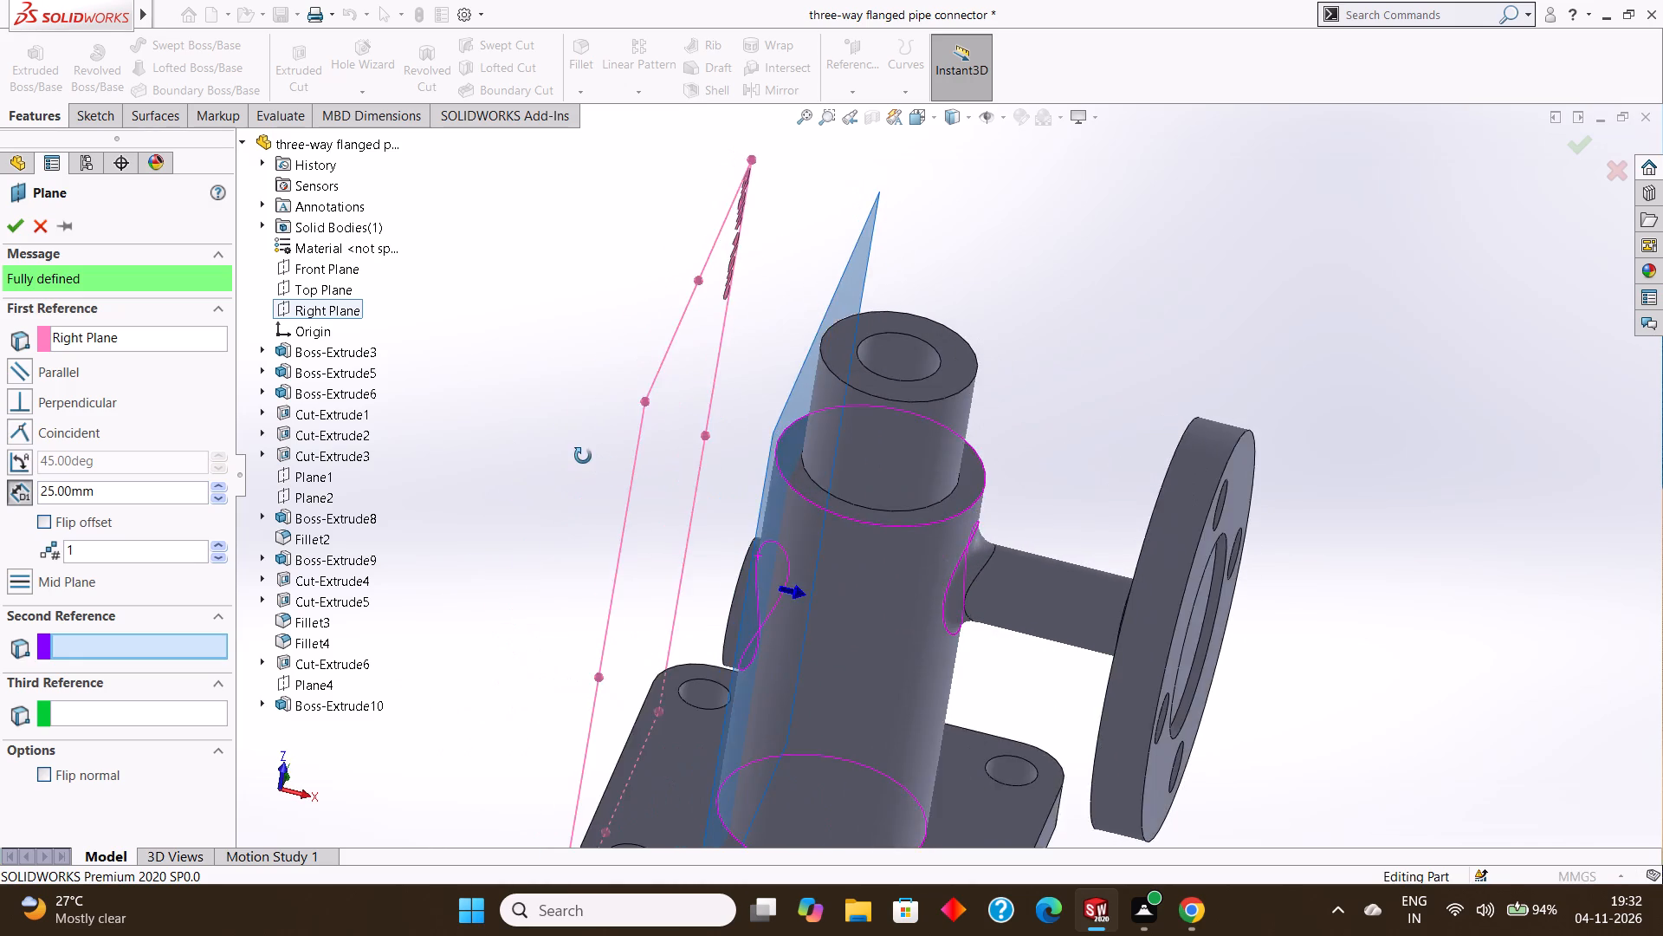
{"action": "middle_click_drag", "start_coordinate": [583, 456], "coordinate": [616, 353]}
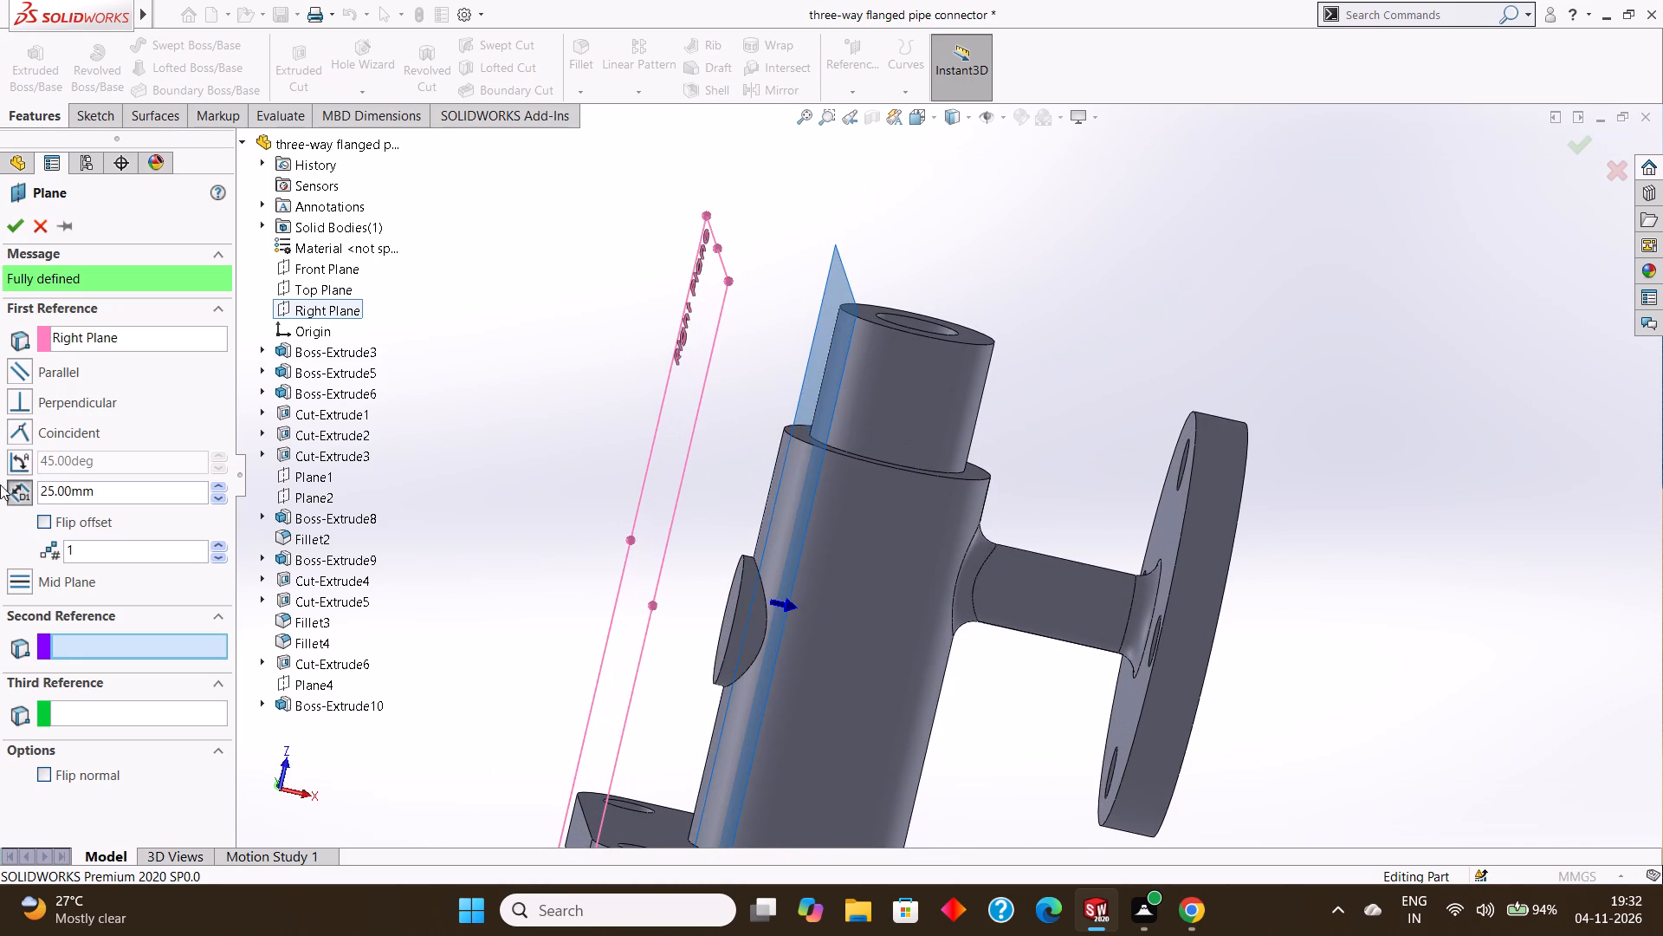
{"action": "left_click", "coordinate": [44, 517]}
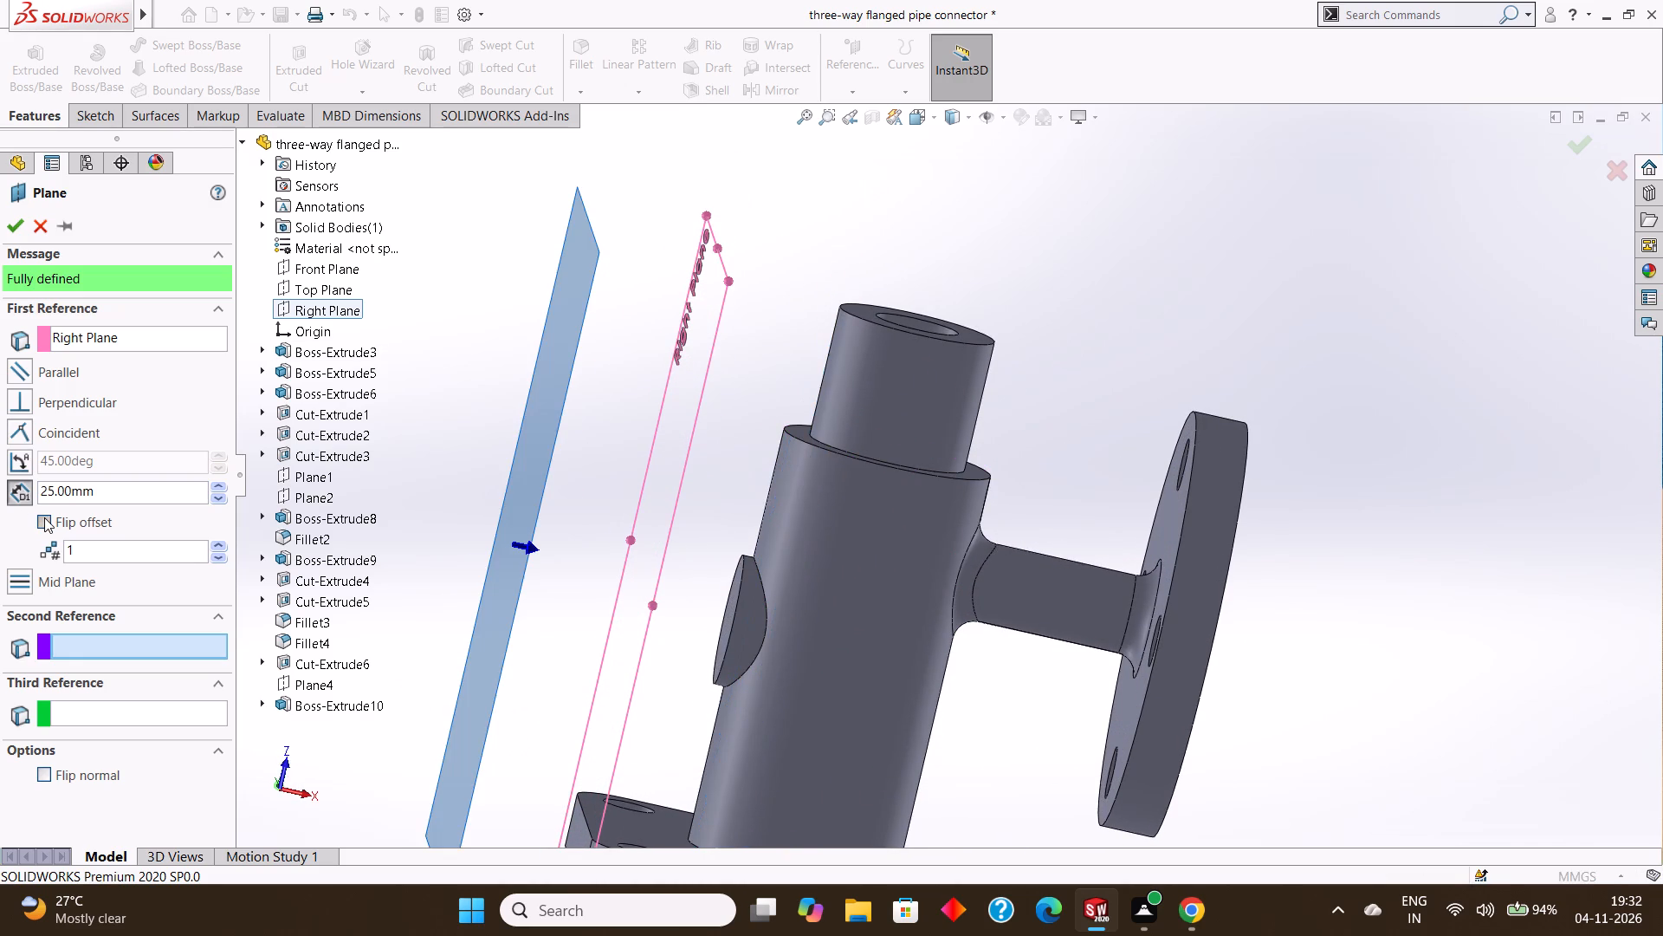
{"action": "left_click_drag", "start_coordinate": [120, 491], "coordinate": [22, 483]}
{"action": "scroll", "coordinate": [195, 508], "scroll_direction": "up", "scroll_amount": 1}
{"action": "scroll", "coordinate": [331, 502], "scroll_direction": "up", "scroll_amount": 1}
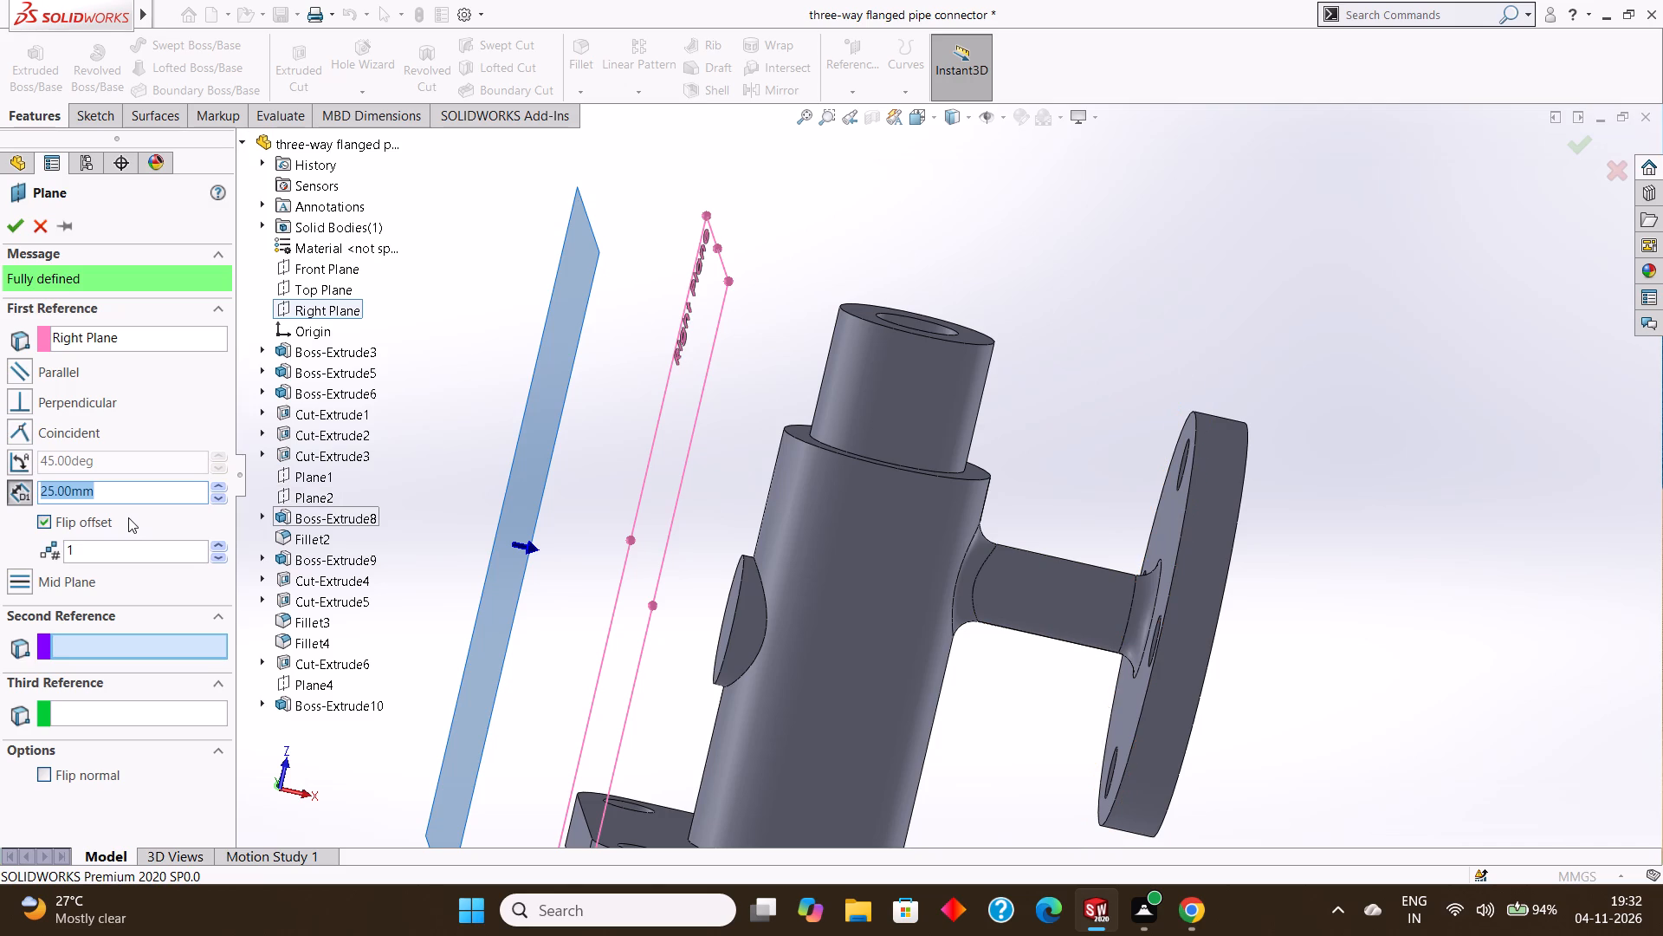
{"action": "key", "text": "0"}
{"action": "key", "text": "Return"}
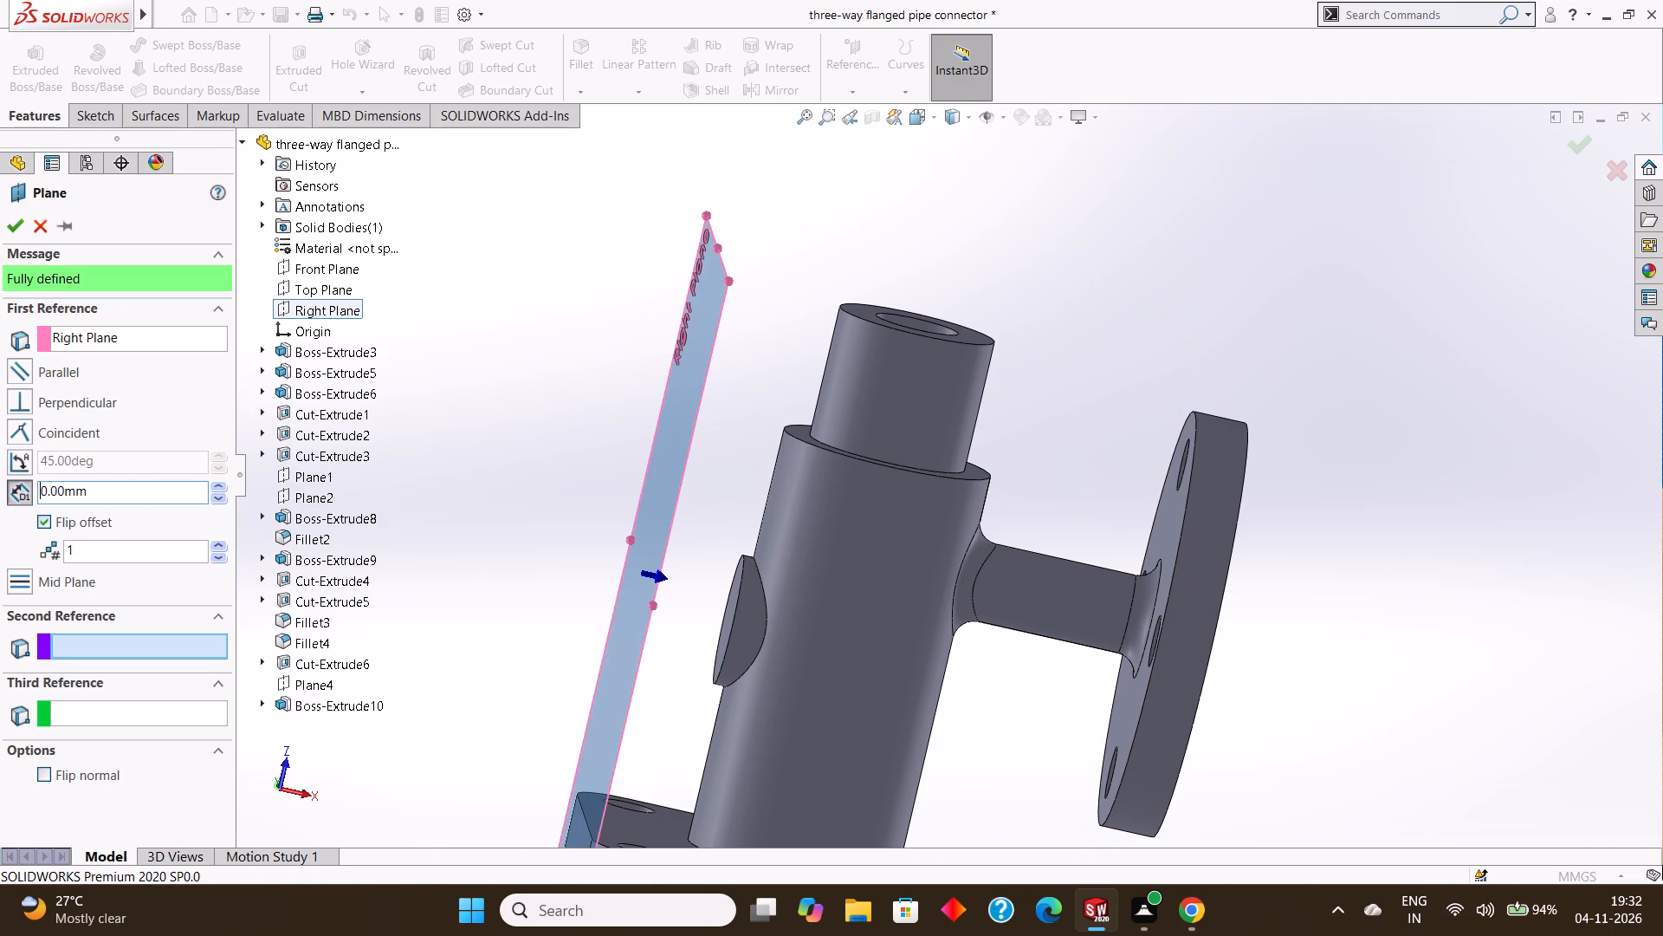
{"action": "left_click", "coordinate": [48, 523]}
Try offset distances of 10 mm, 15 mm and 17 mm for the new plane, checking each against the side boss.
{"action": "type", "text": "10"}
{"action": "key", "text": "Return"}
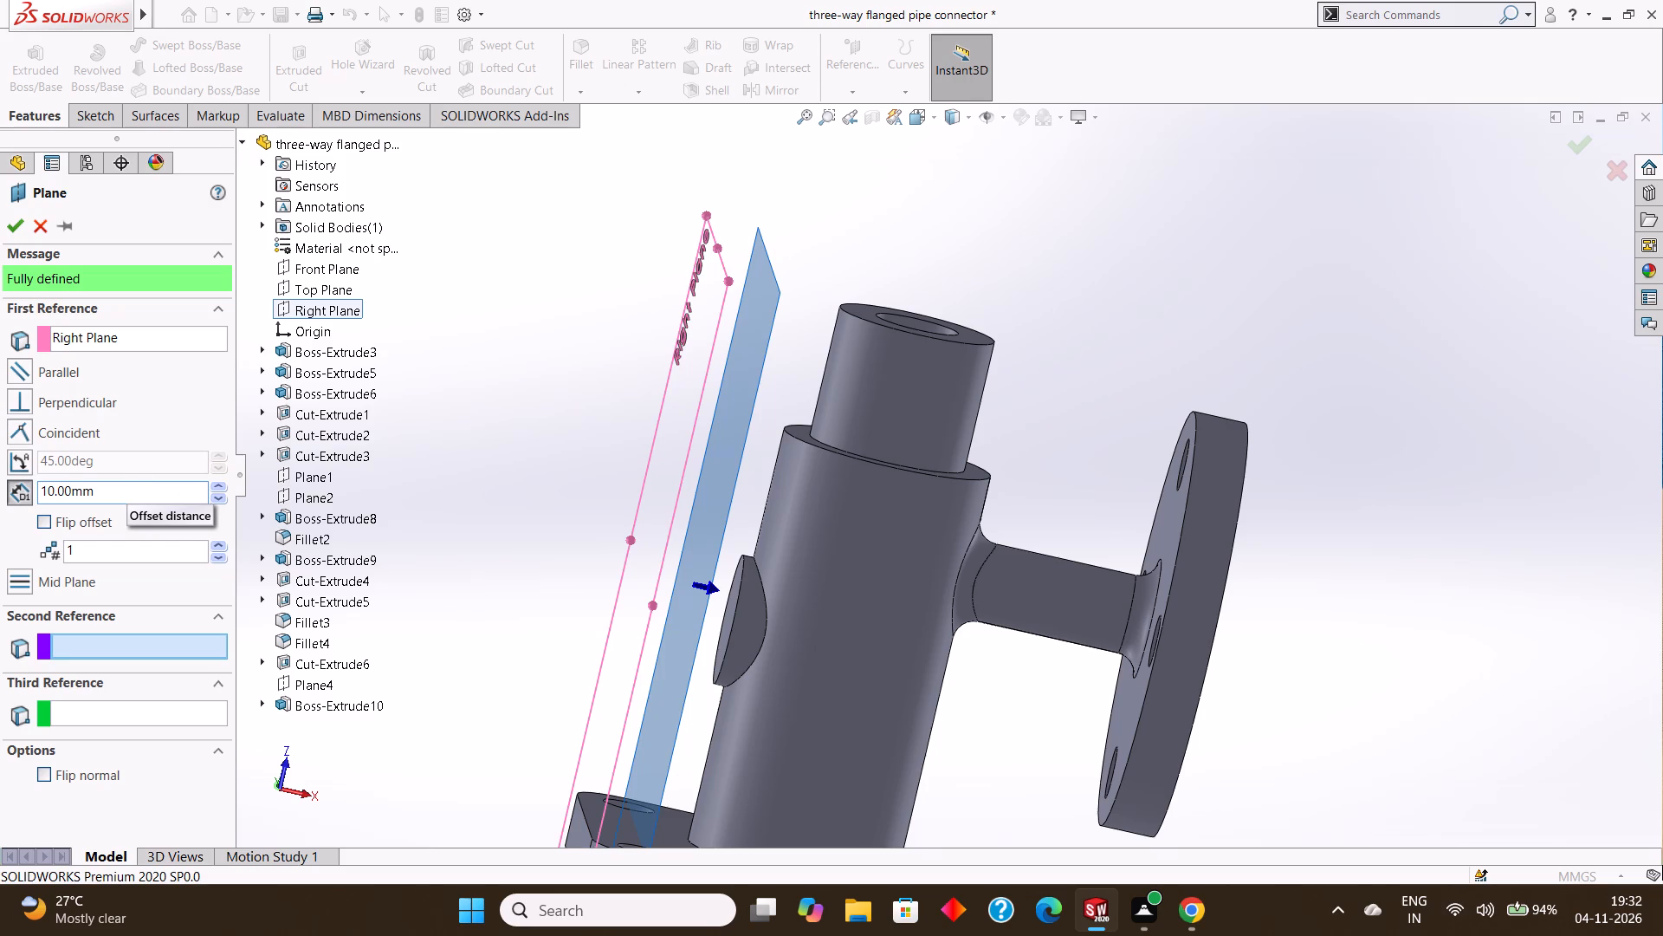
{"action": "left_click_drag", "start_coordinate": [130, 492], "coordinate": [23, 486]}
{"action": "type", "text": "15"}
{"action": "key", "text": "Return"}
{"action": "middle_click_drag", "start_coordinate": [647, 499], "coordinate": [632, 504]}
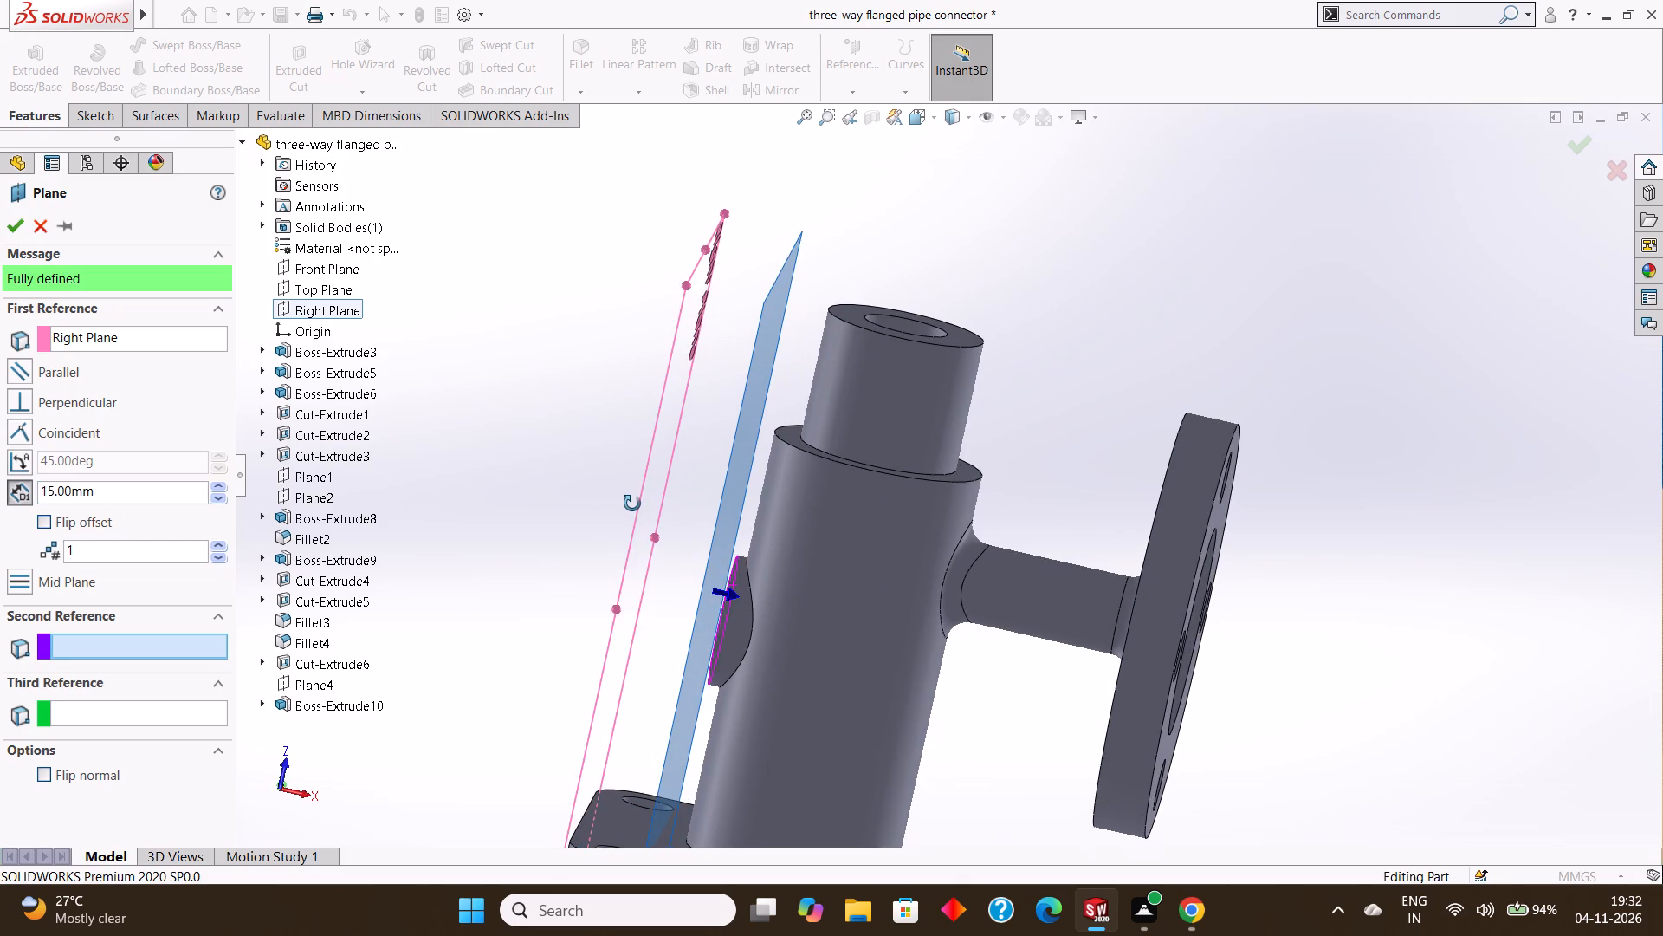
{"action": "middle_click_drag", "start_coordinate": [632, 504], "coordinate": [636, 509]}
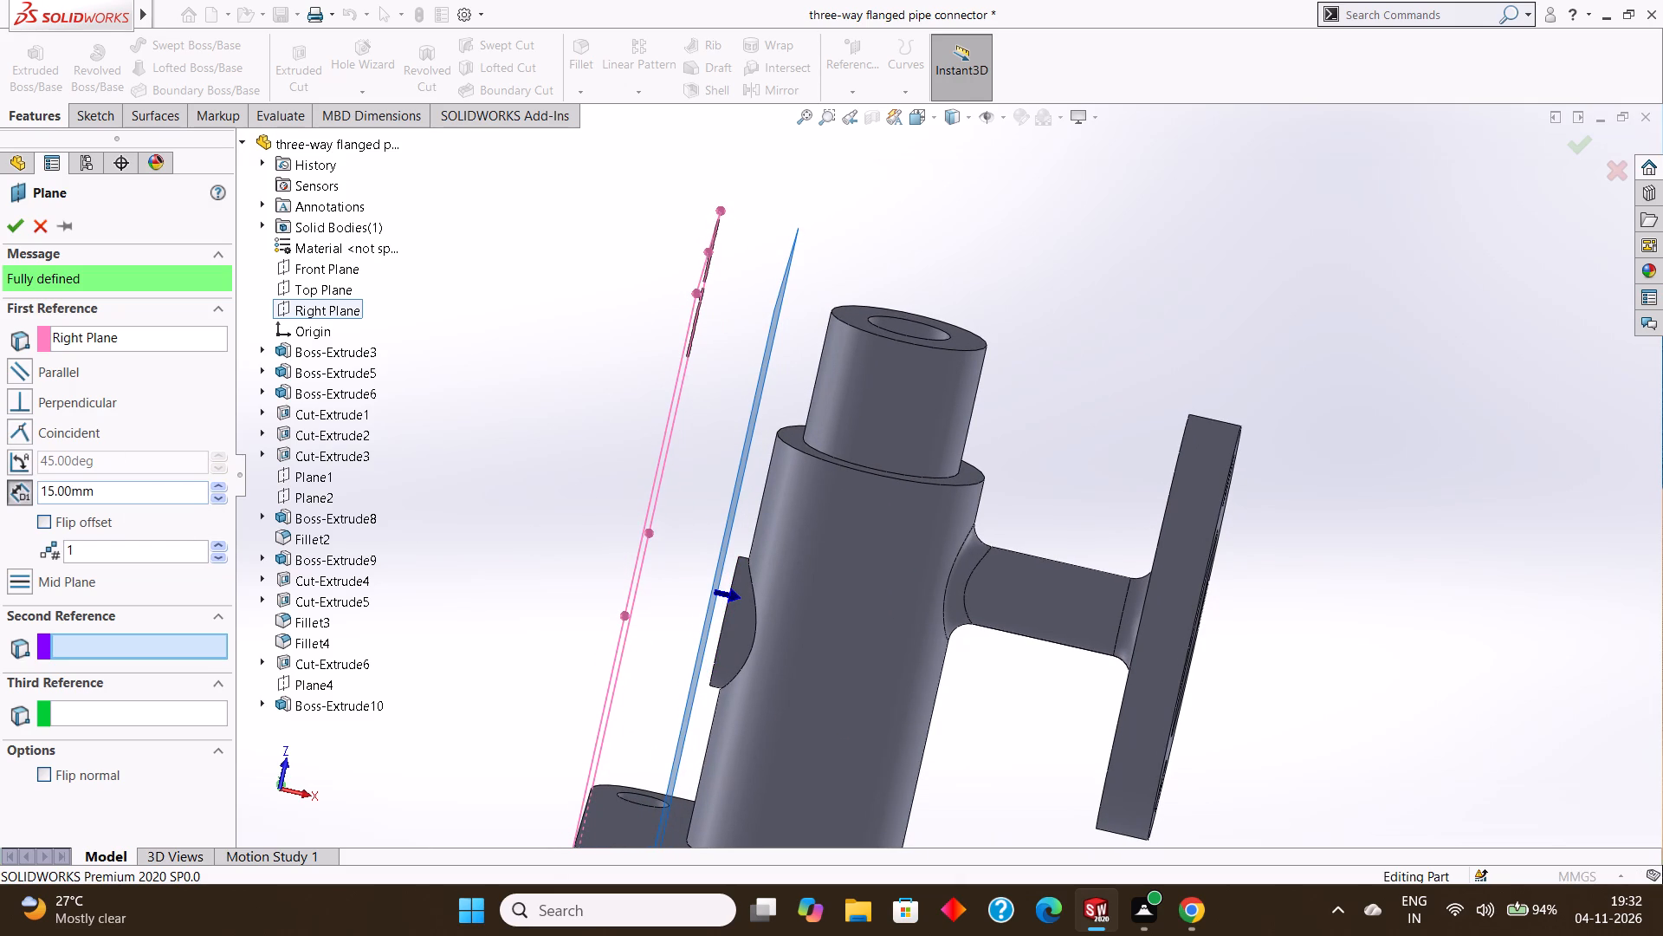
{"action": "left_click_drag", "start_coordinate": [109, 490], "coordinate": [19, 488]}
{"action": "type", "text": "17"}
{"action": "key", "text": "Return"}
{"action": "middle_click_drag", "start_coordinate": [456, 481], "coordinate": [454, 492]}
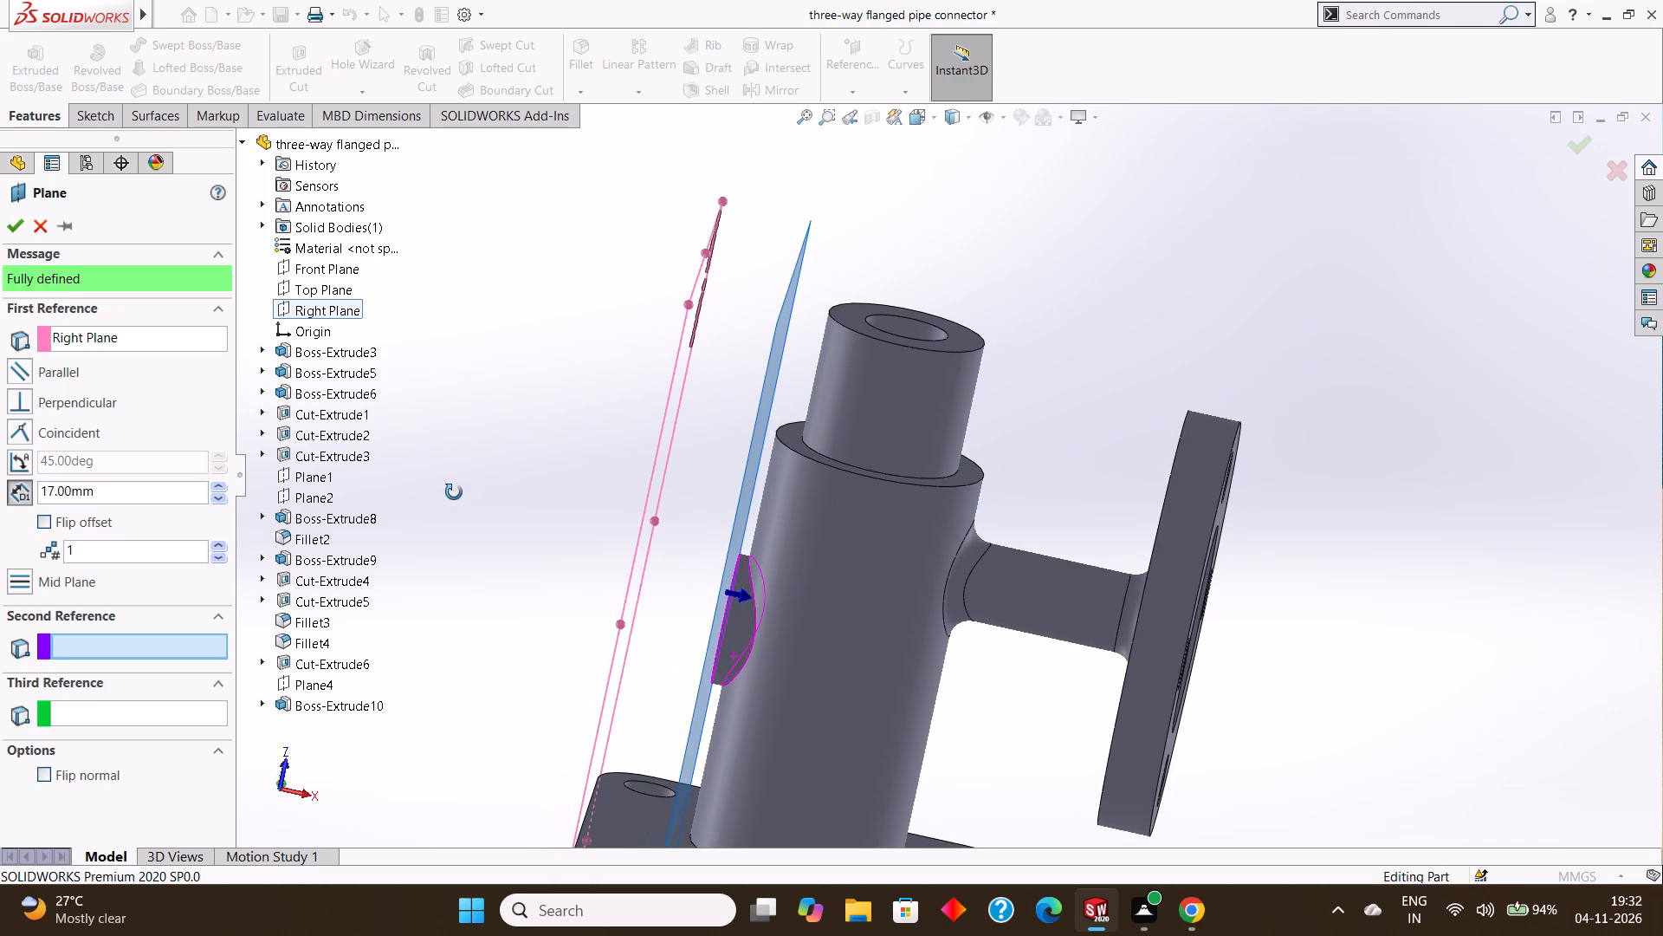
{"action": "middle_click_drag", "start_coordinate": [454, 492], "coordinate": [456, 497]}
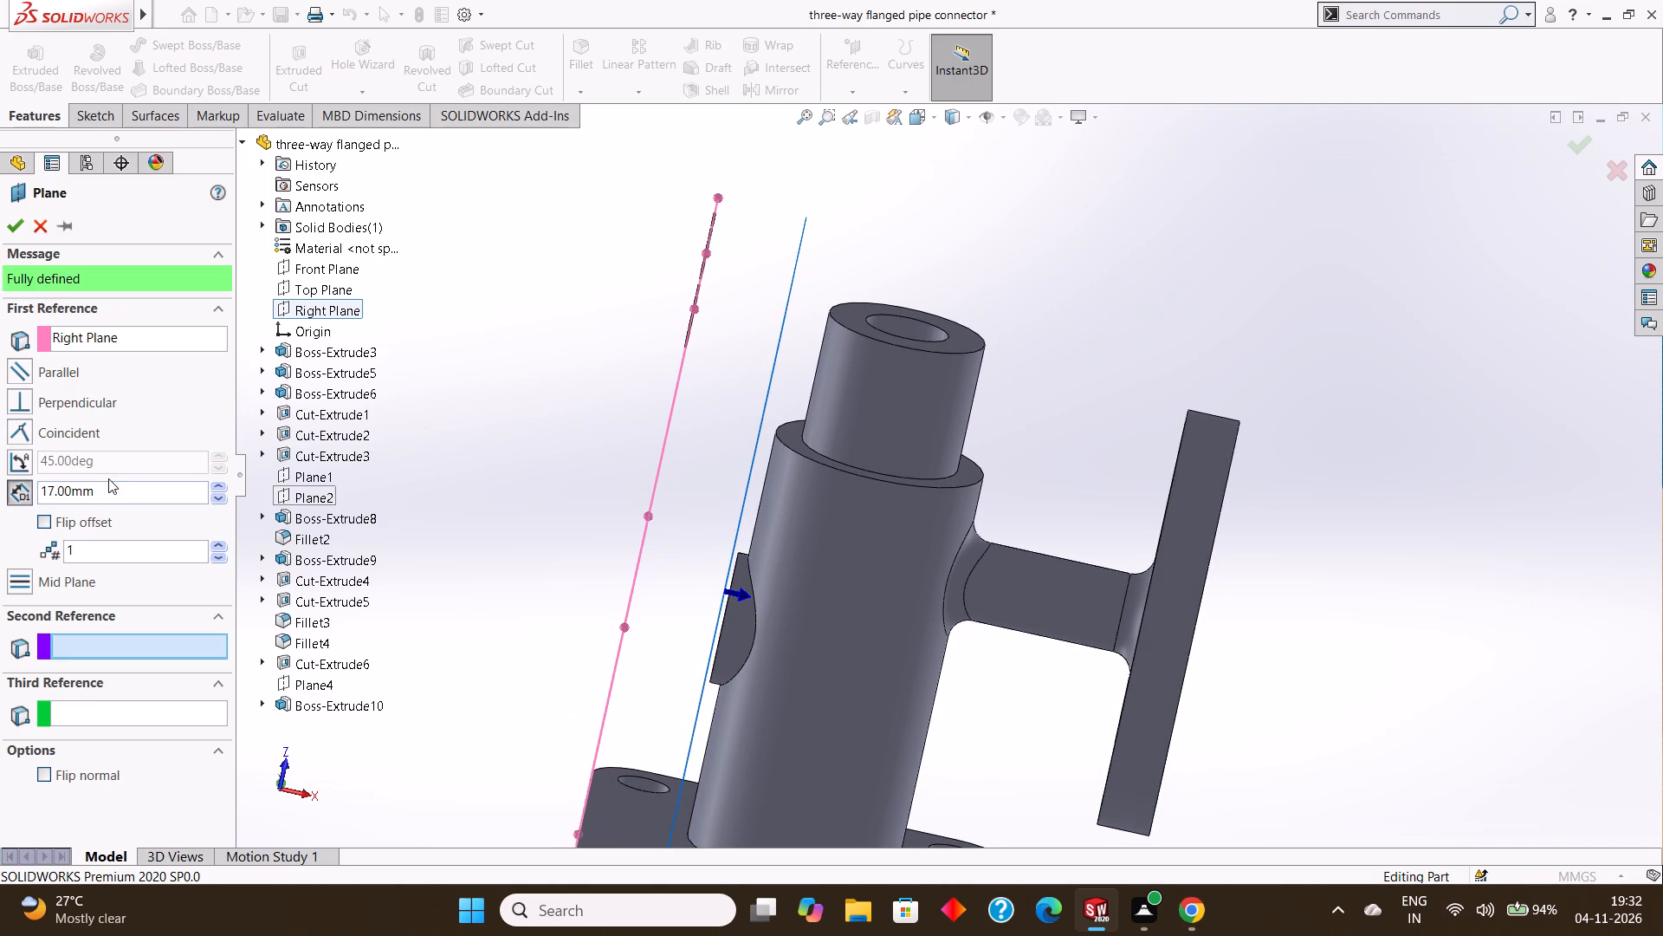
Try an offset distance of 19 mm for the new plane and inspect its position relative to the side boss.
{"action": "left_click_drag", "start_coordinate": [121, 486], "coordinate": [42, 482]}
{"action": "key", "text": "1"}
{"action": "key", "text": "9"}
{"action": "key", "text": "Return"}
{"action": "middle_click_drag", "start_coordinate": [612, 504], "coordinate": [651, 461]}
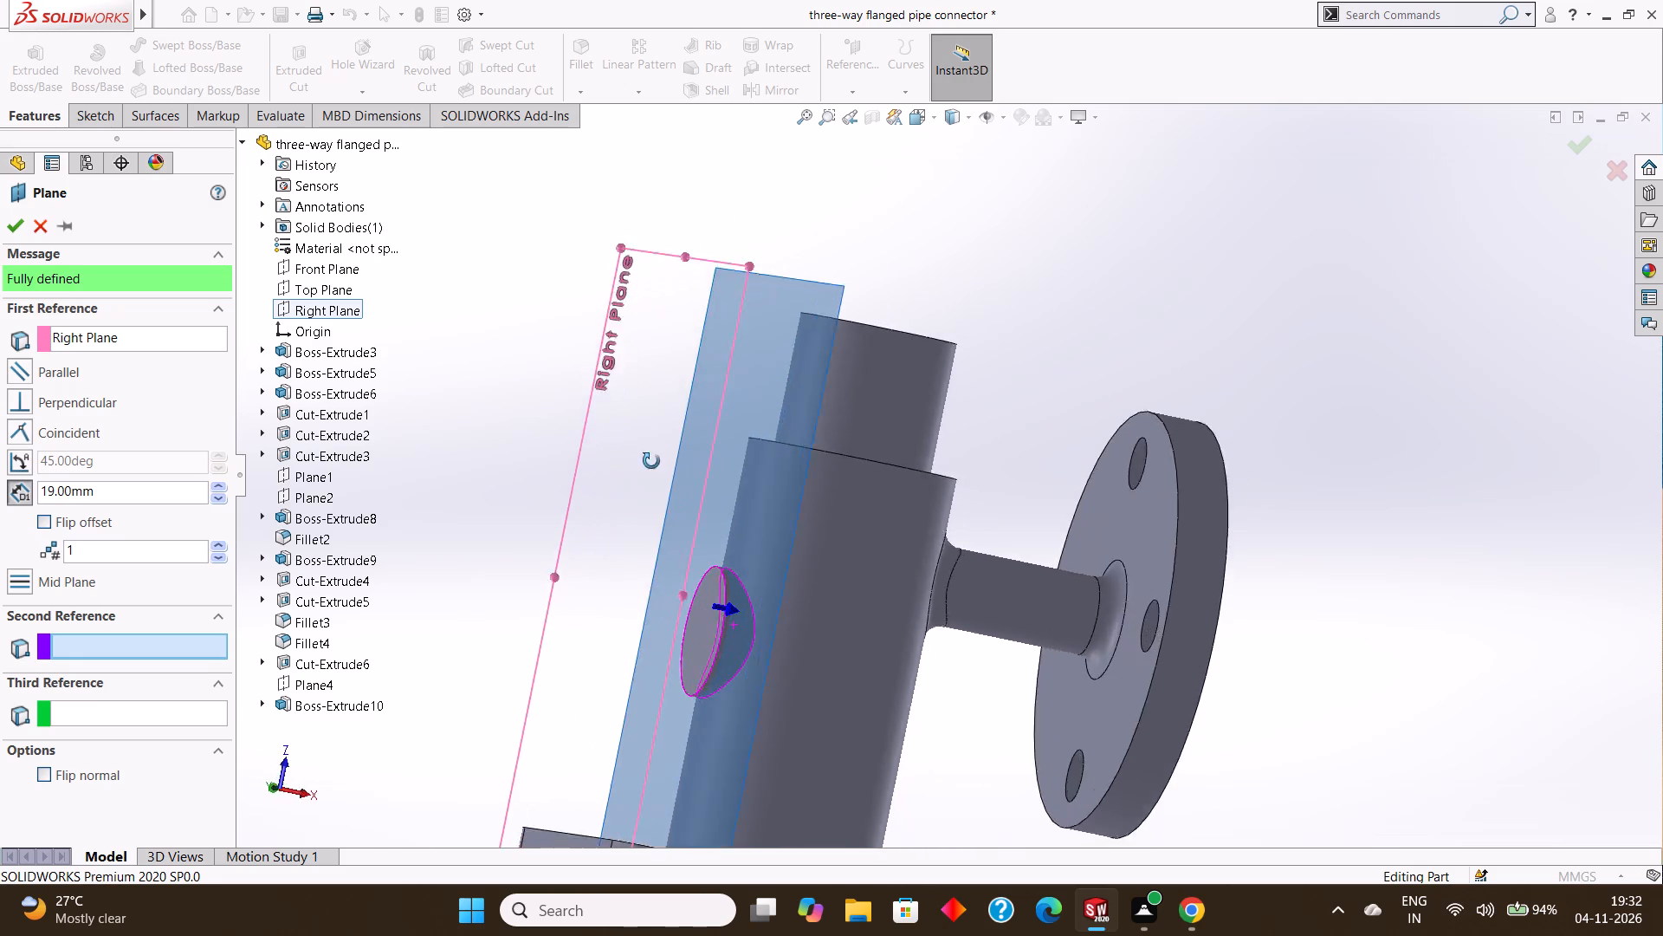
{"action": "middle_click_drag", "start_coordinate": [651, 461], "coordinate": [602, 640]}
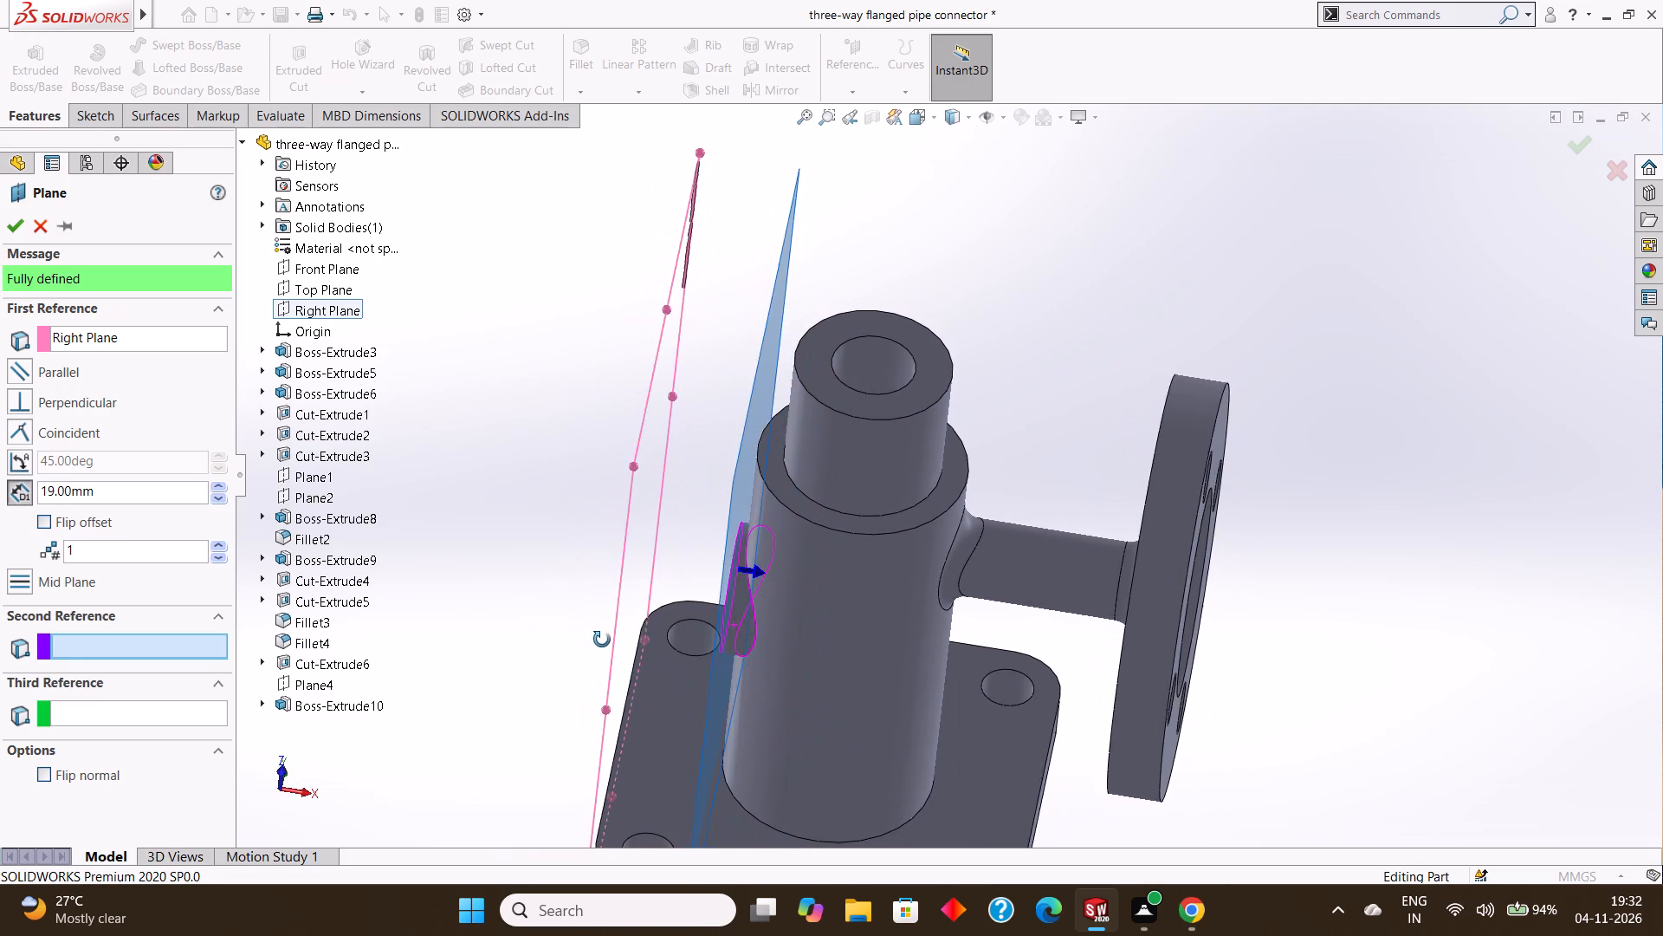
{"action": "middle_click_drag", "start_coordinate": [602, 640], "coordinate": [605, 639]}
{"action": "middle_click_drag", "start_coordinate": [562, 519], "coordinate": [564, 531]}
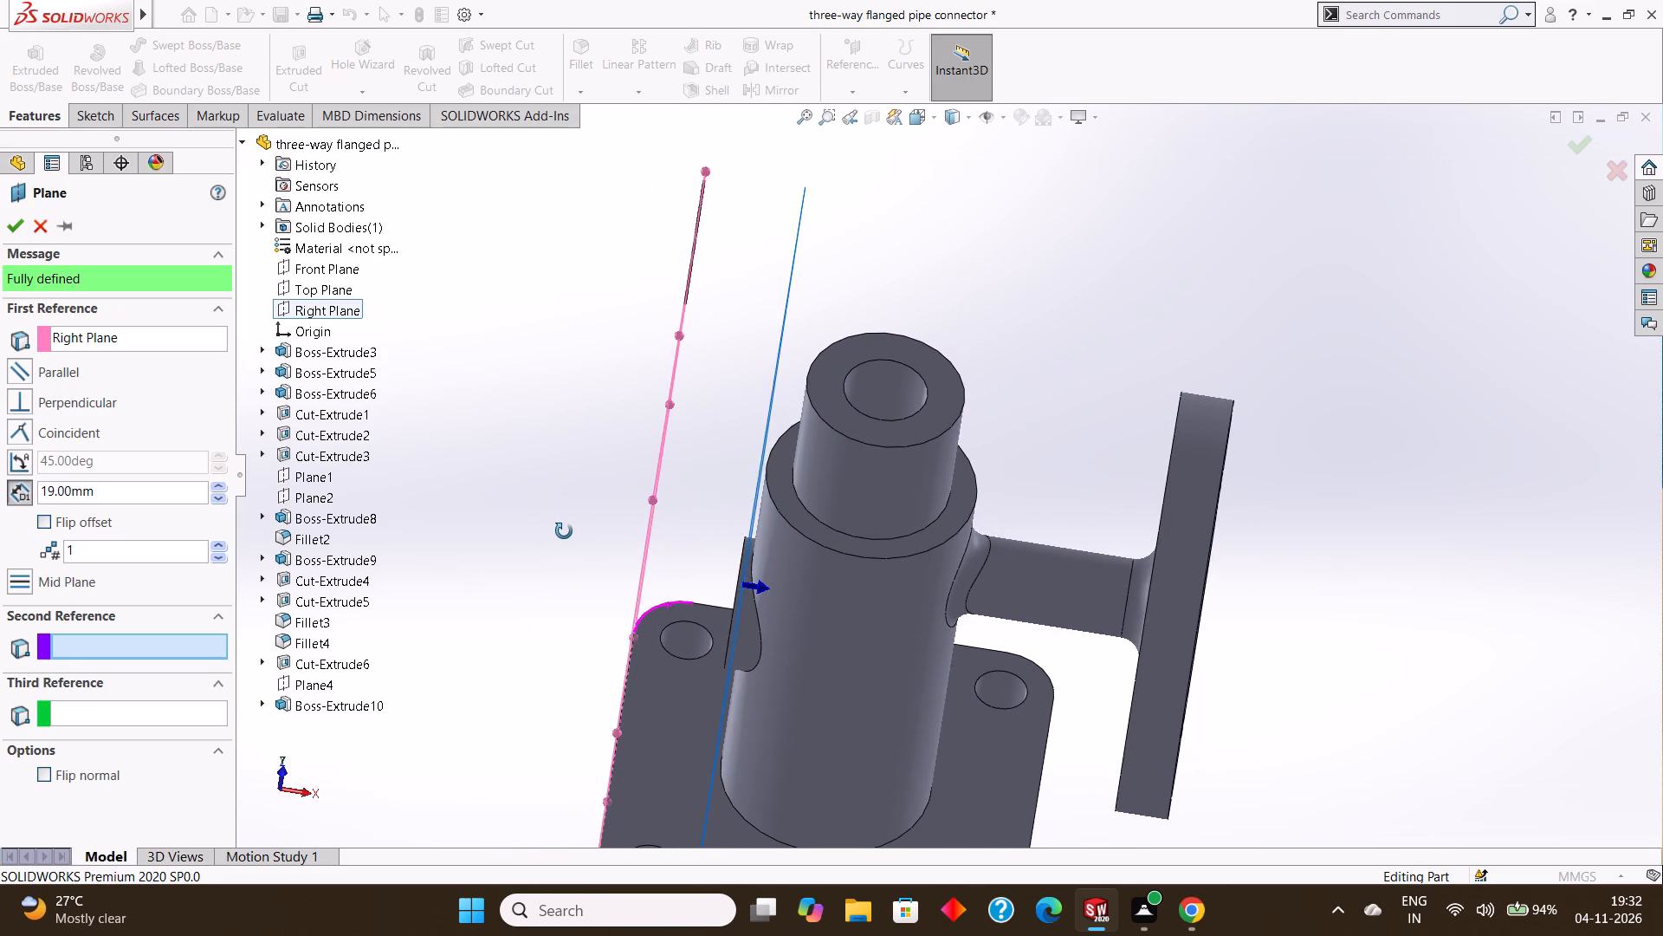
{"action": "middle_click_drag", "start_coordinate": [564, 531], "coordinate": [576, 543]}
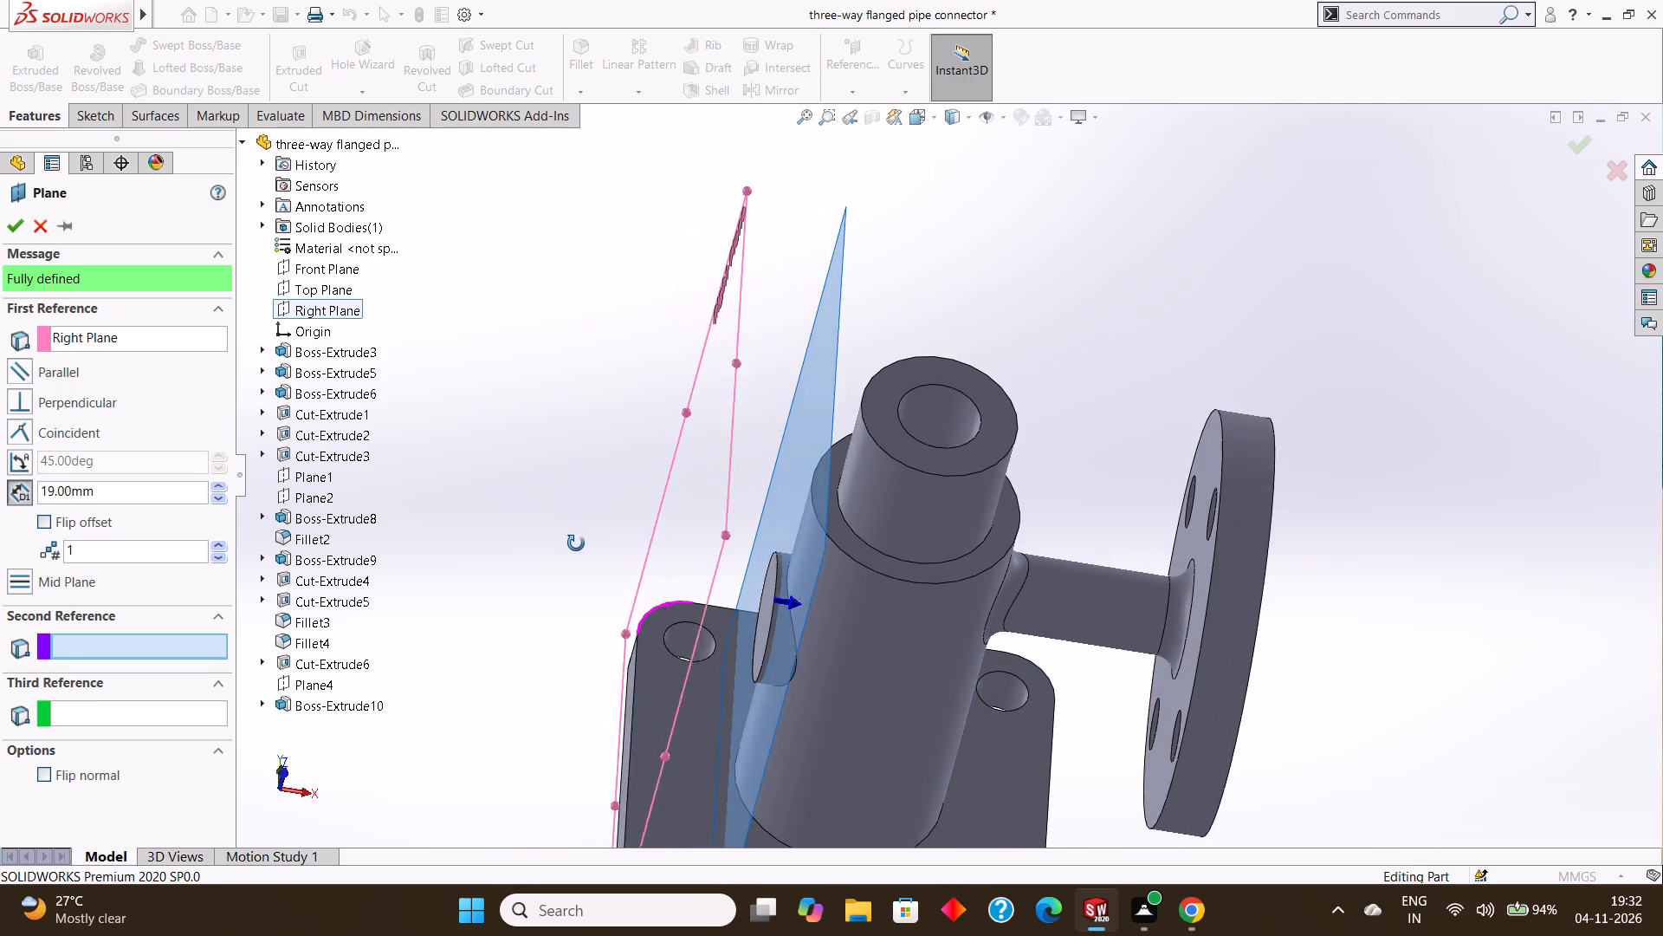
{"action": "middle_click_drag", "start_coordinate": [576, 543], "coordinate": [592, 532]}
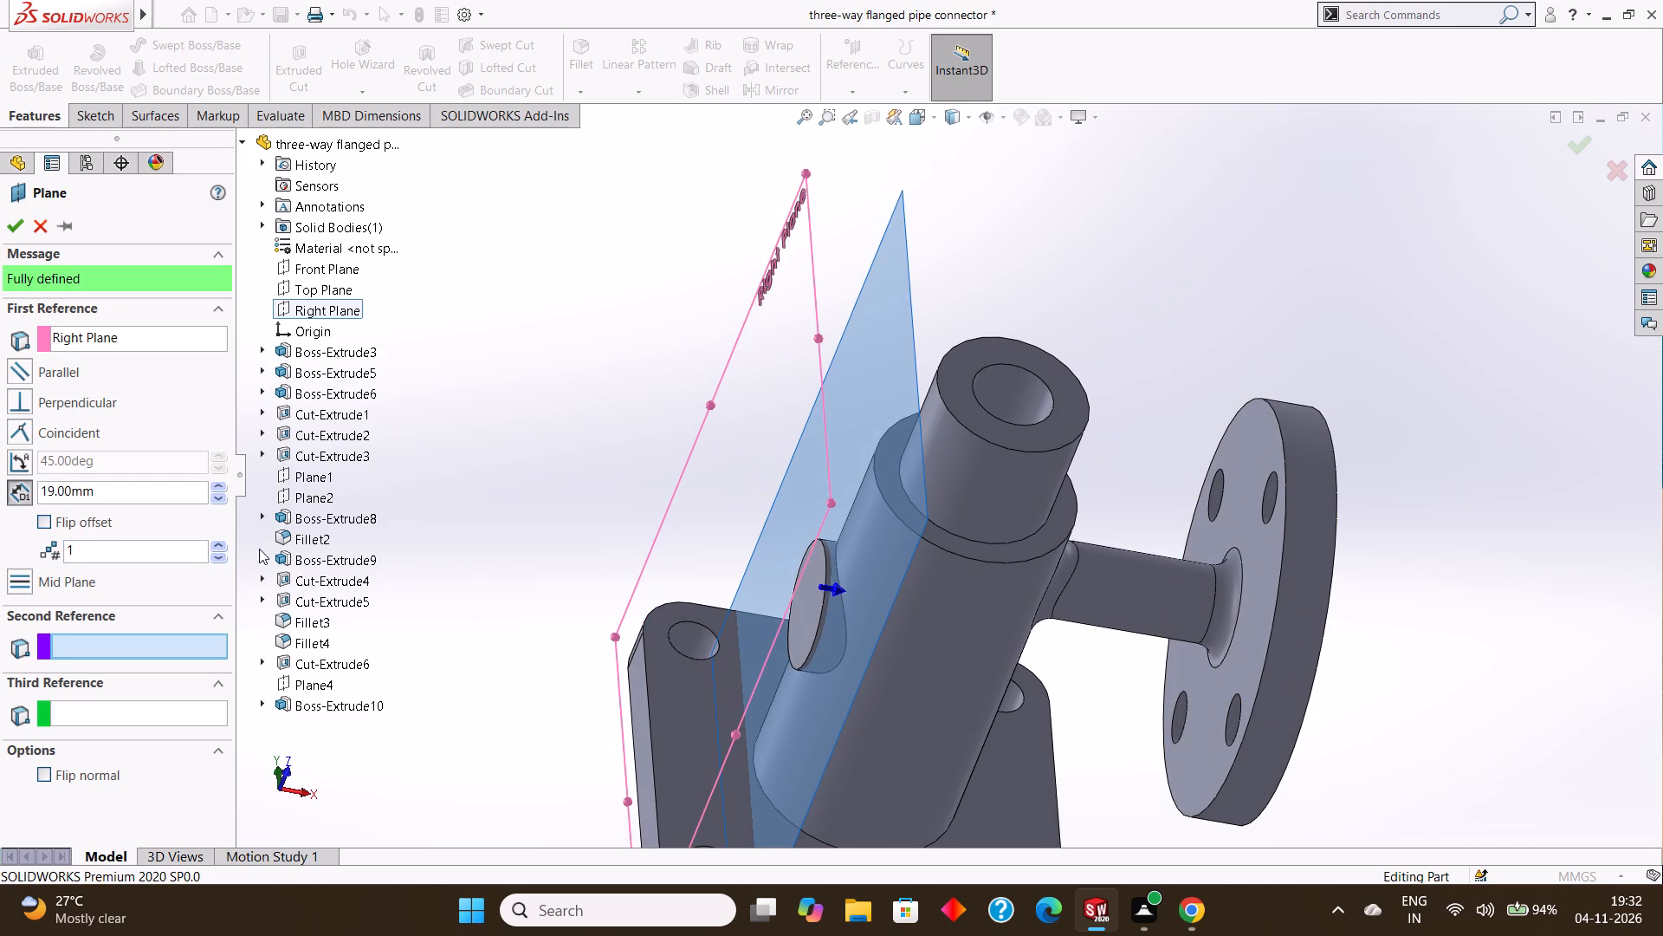
Set the plane's offset from the Right Plane to 18 mm and create the plane.
{"action": "left_click_drag", "start_coordinate": [117, 495], "coordinate": [42, 476]}
{"action": "type", "text": "18"}
{"action": "key", "text": "Return"}
{"action": "middle_click_drag", "start_coordinate": [895, 516], "coordinate": [864, 499]}
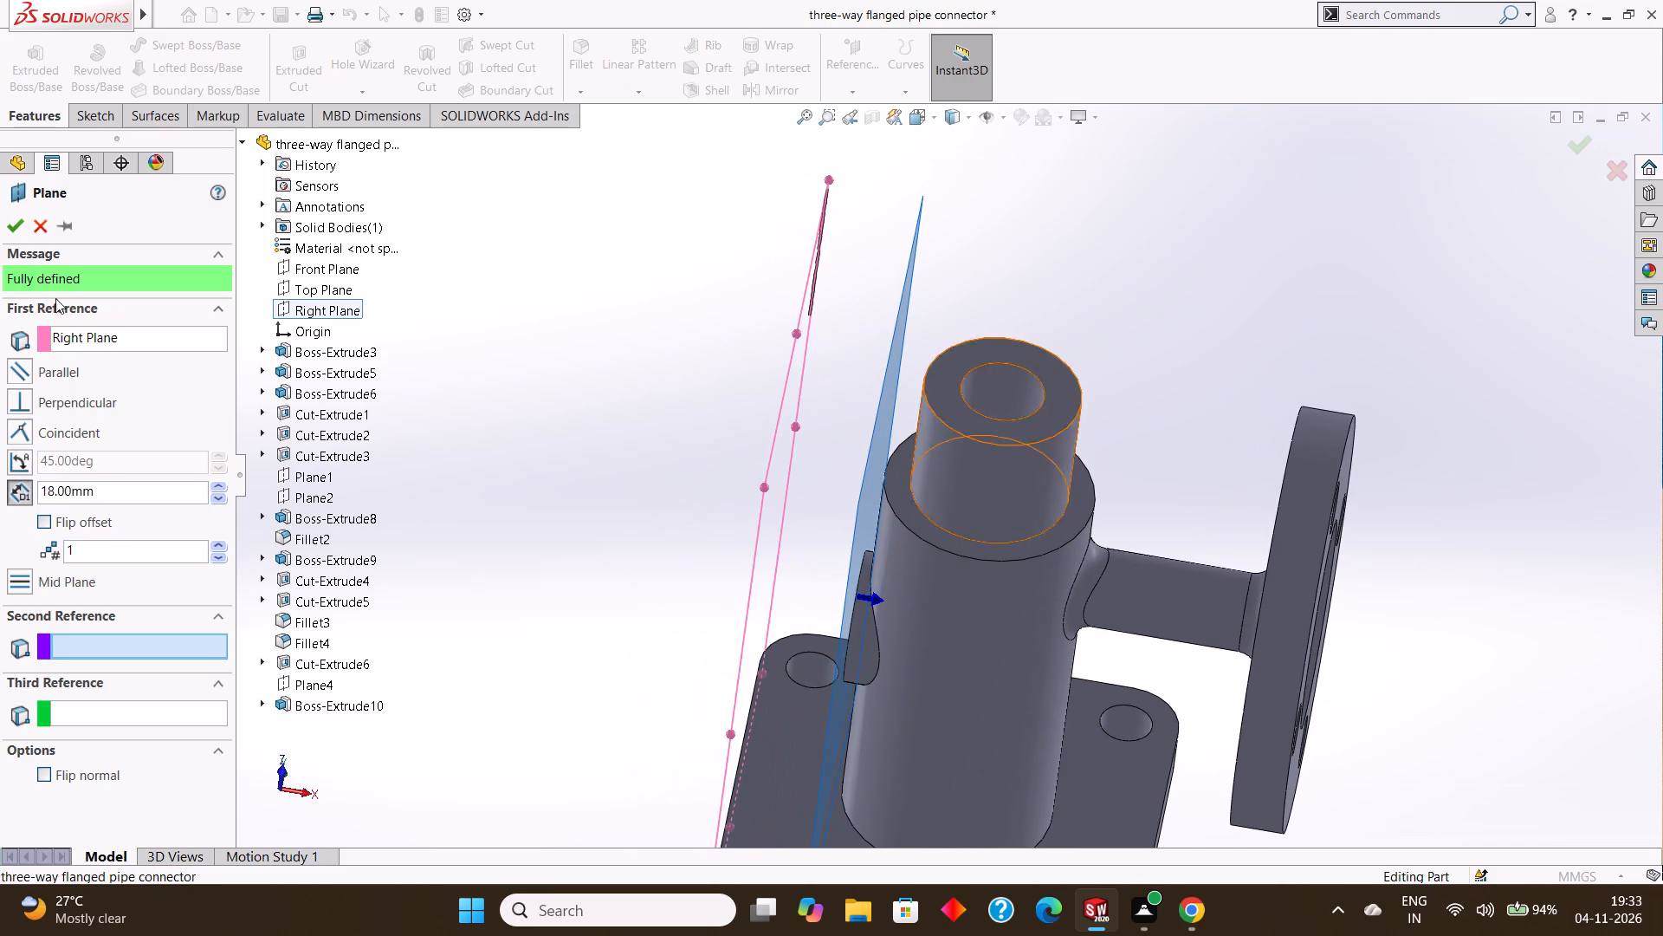
{"action": "left_click", "coordinate": [14, 221]}
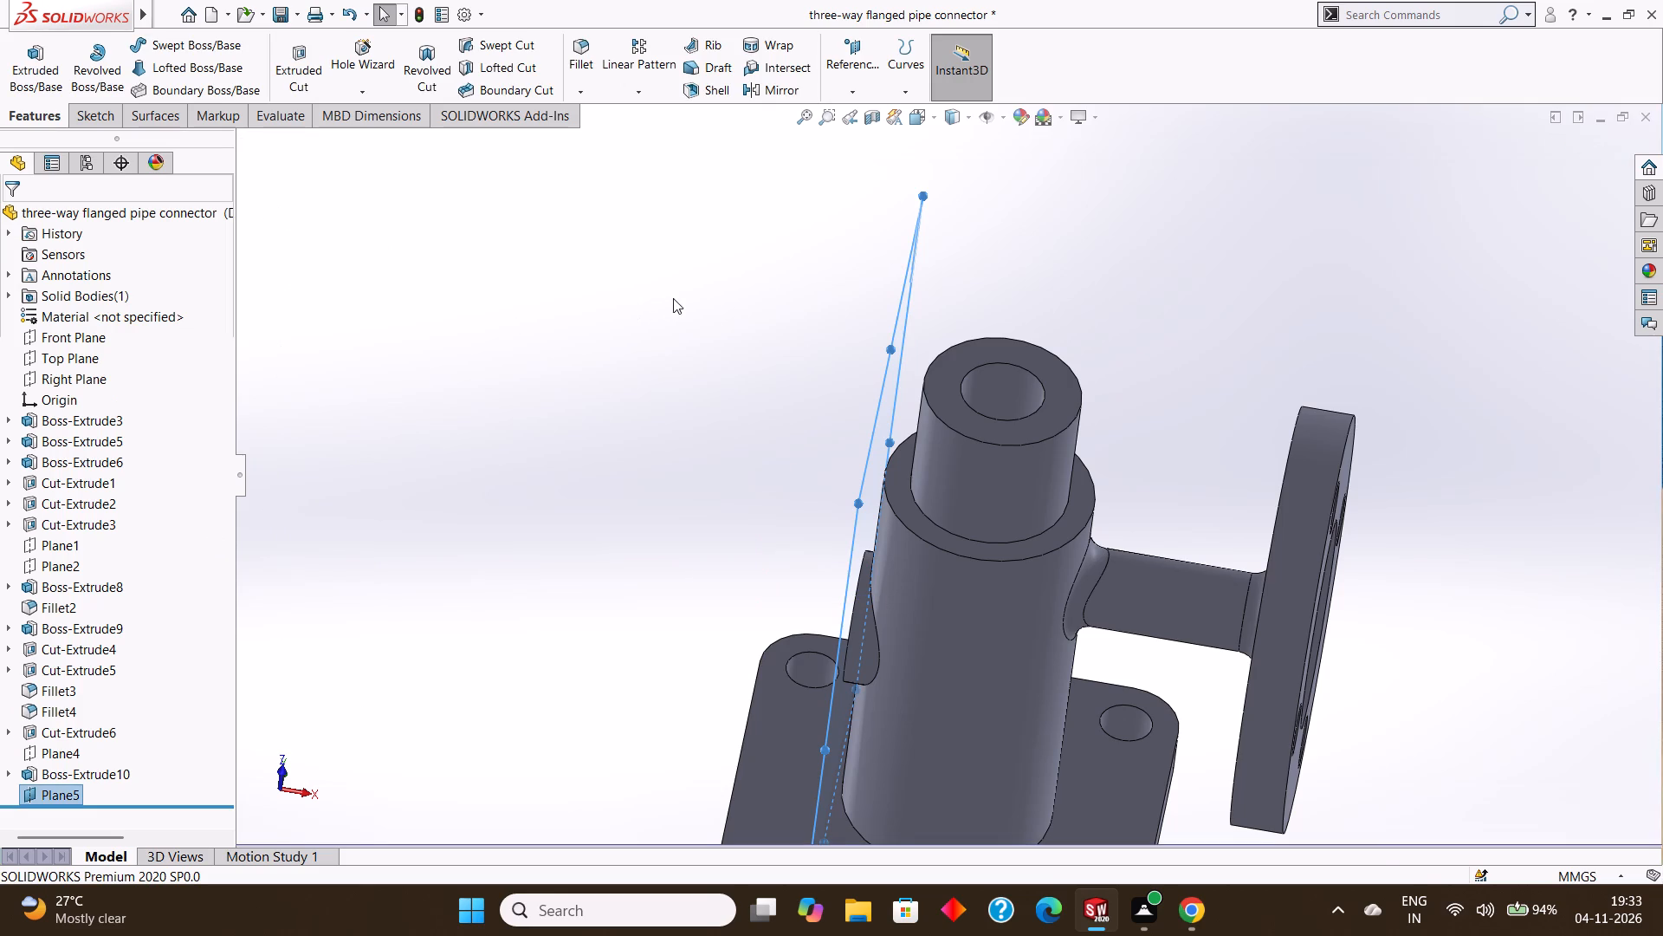
Start a sketch on the new 18 mm offset plane, viewed square-on from the side with the round side boss.
{"action": "middle_click_drag", "start_coordinate": [673, 298], "coordinate": [689, 311]}
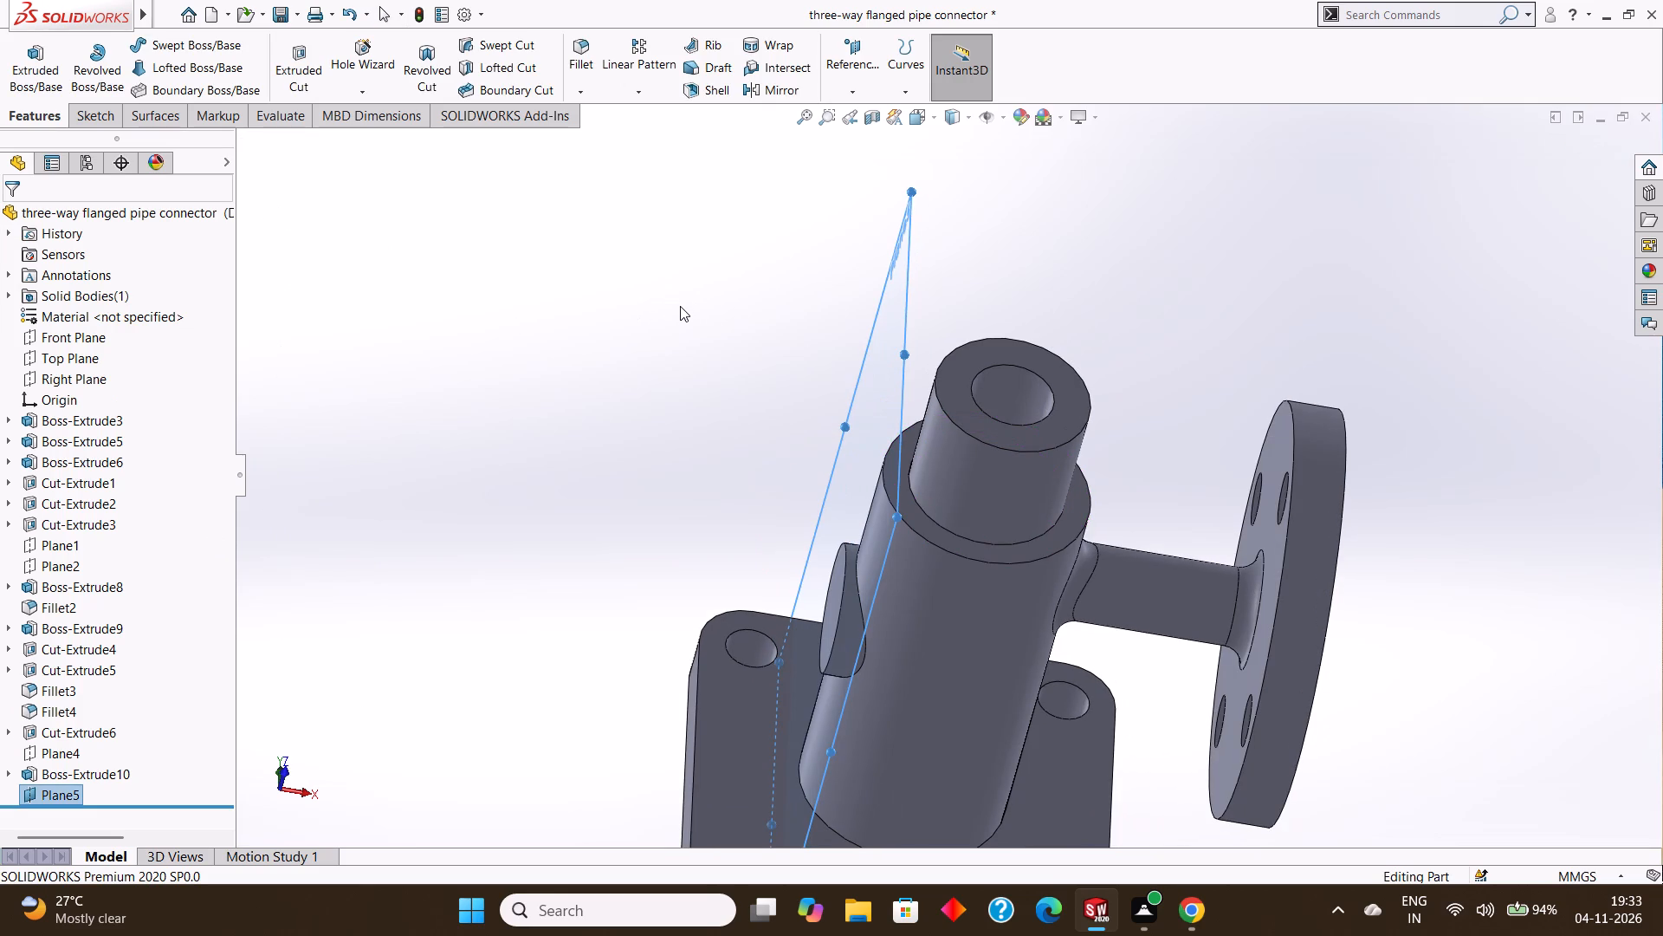
{"action": "middle_click_drag", "start_coordinate": [687, 306], "coordinate": [734, 335]}
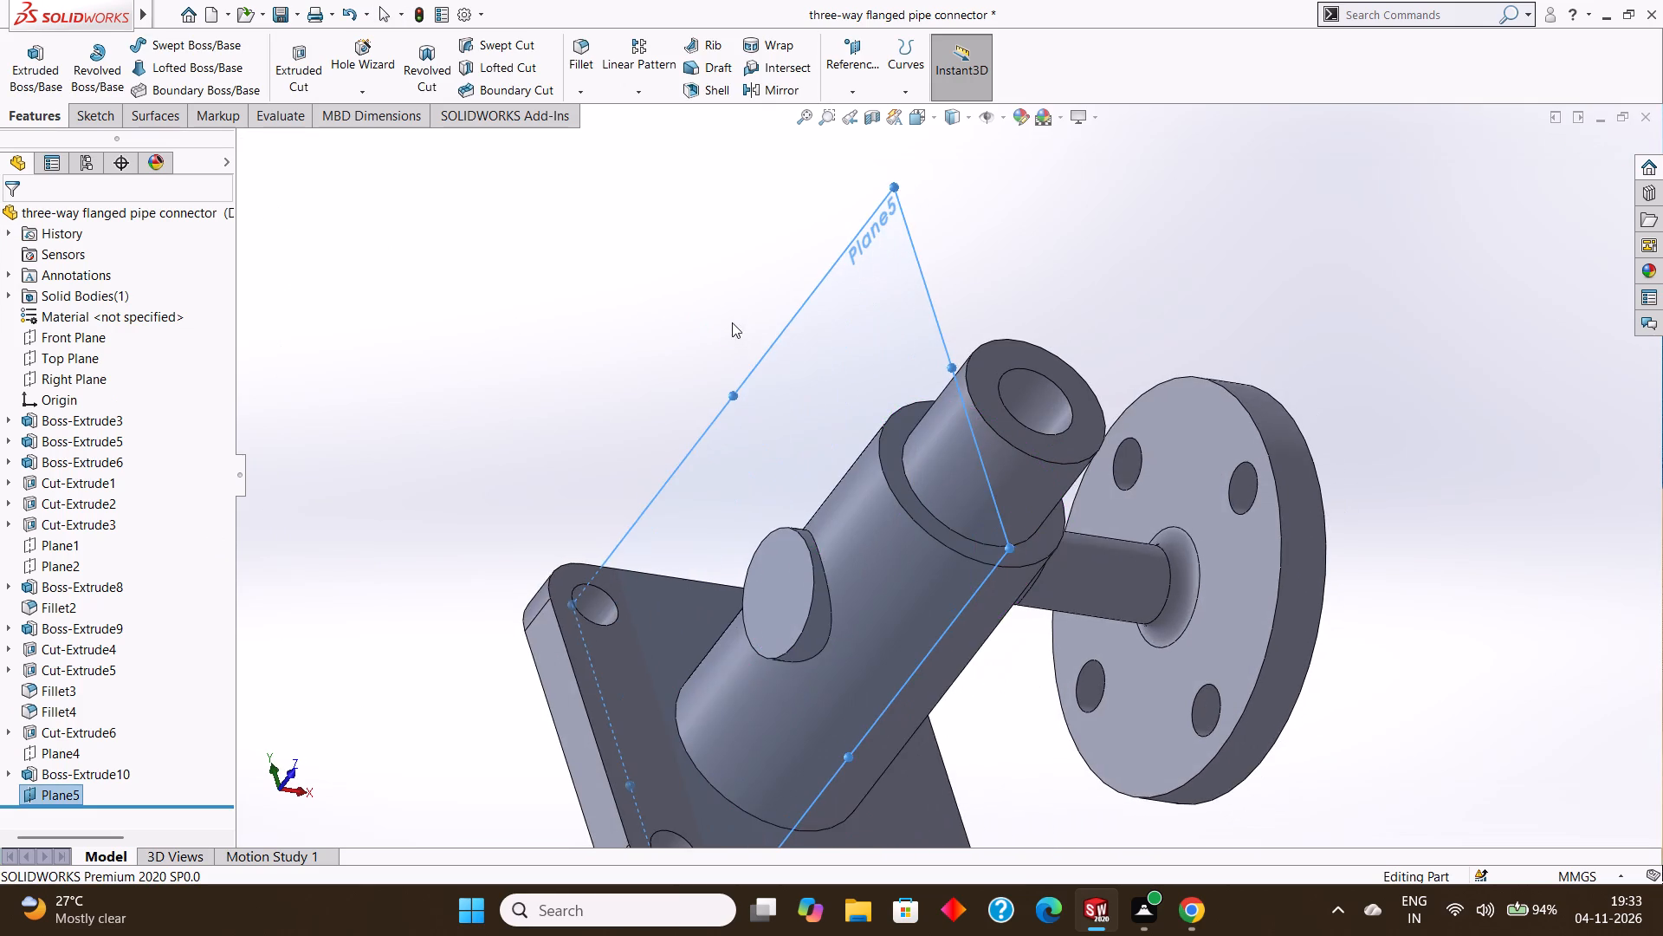
{"action": "middle_click_drag", "start_coordinate": [760, 339], "coordinate": [779, 352]}
{"action": "middle_click_drag", "start_coordinate": [655, 259], "coordinate": [699, 270]}
{"action": "left_click", "coordinate": [856, 289]}
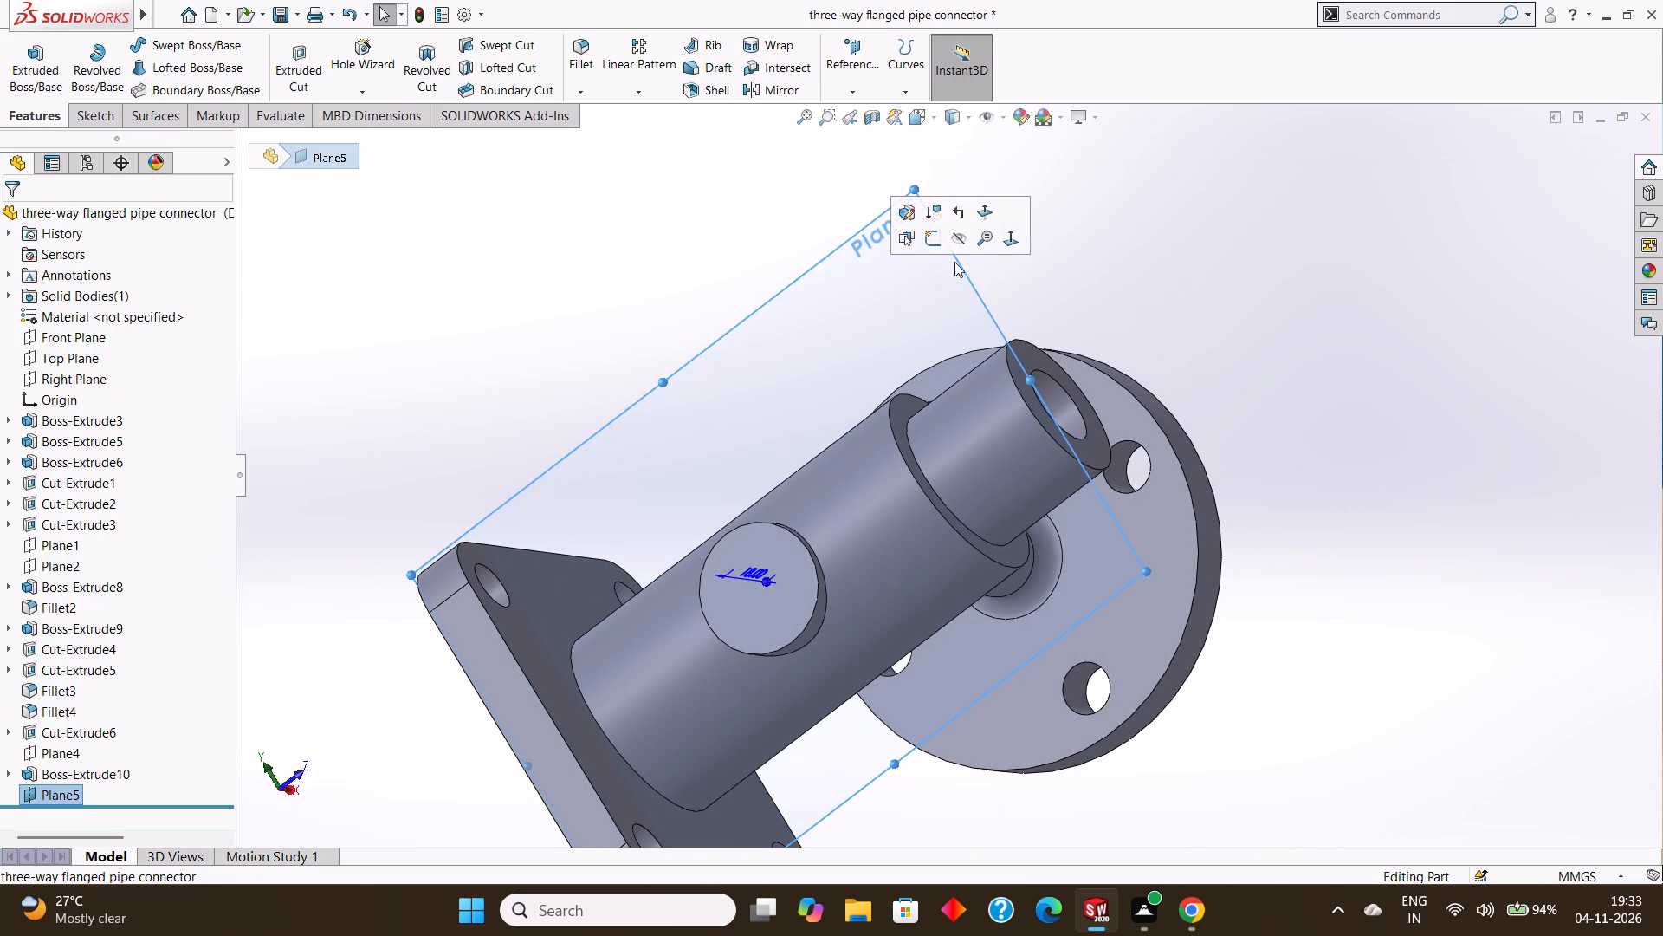
{"action": "left_click", "coordinate": [933, 241]}
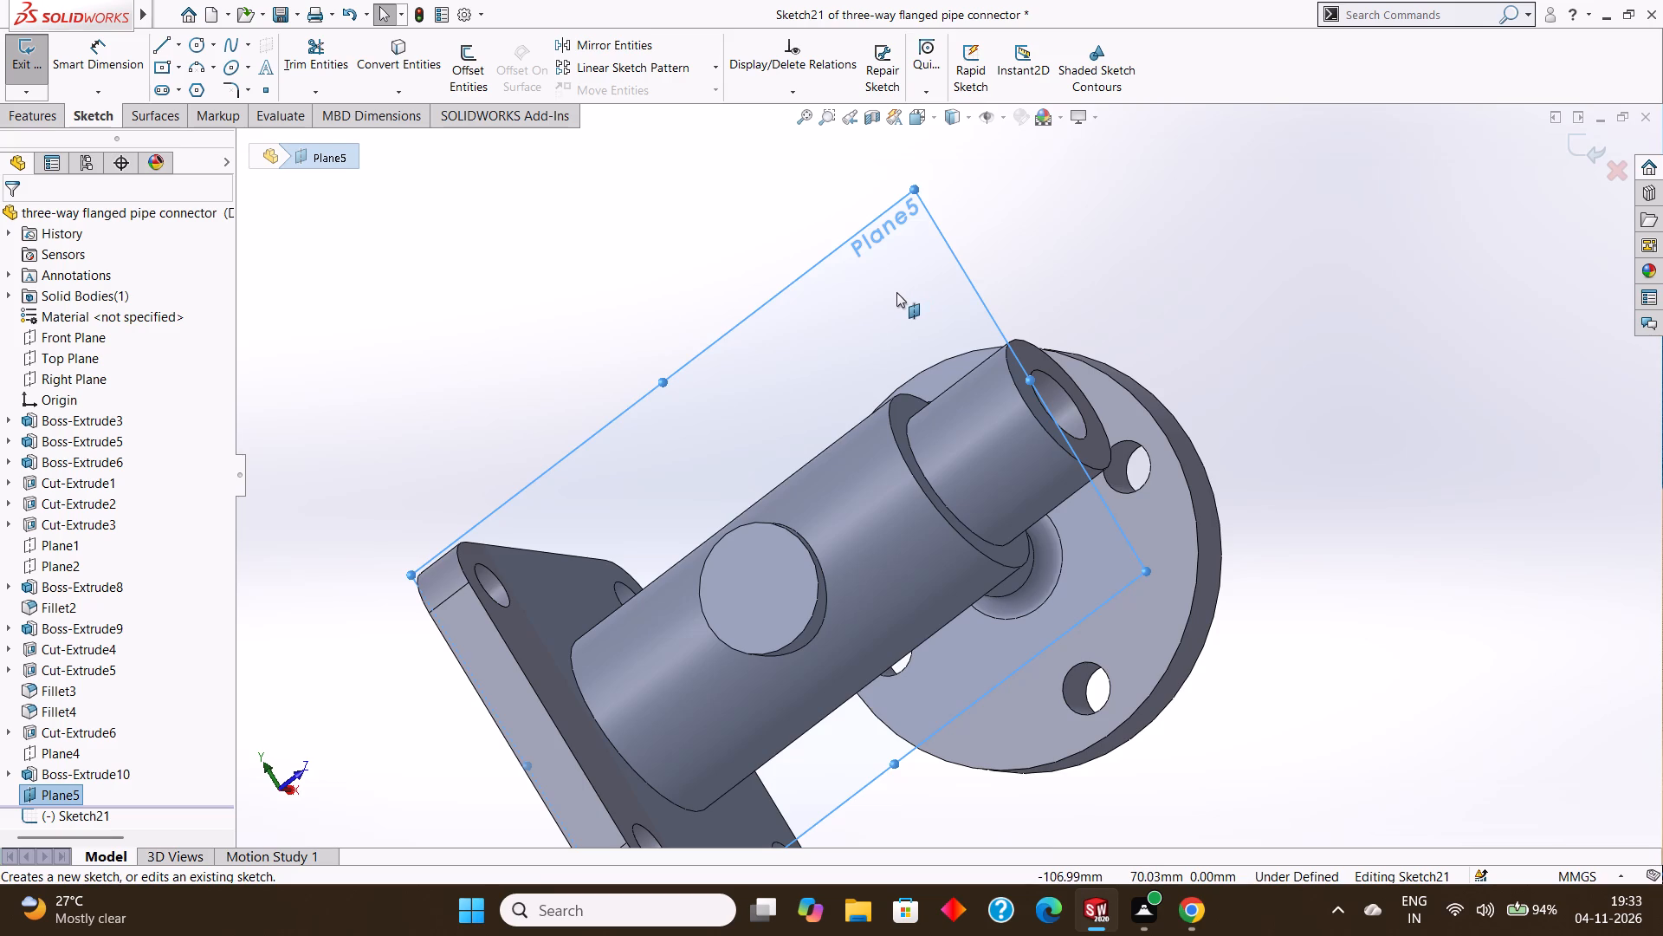
{"action": "key", "text": "ctrl+8"}
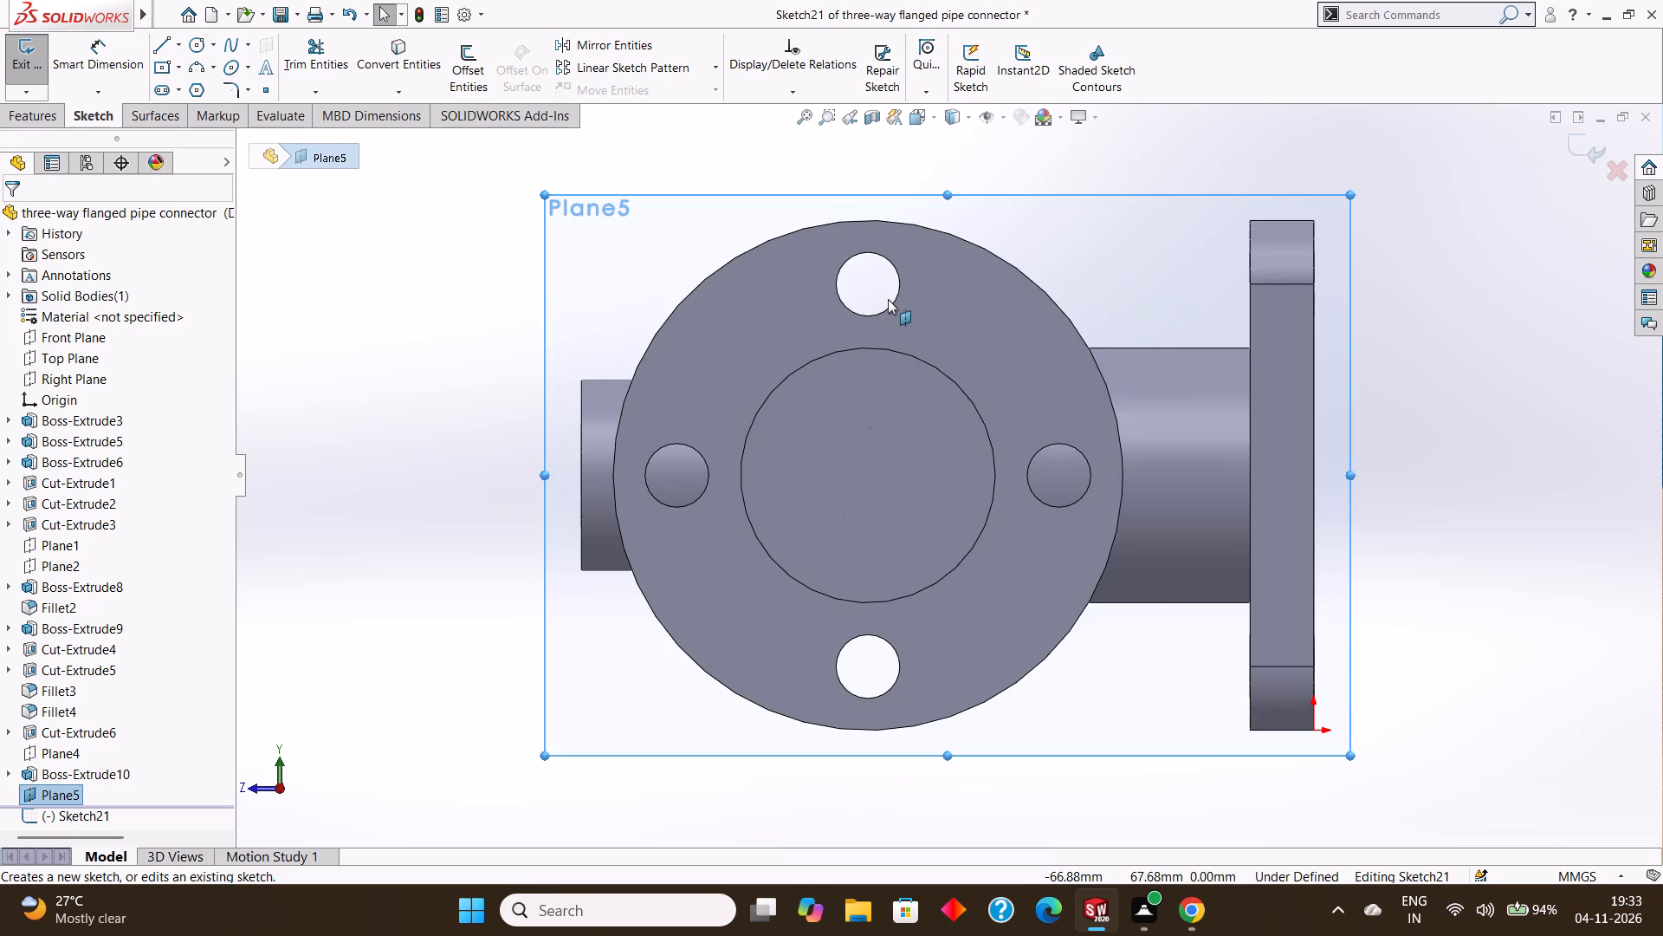
{"action": "key", "text": "ctrl+8"}
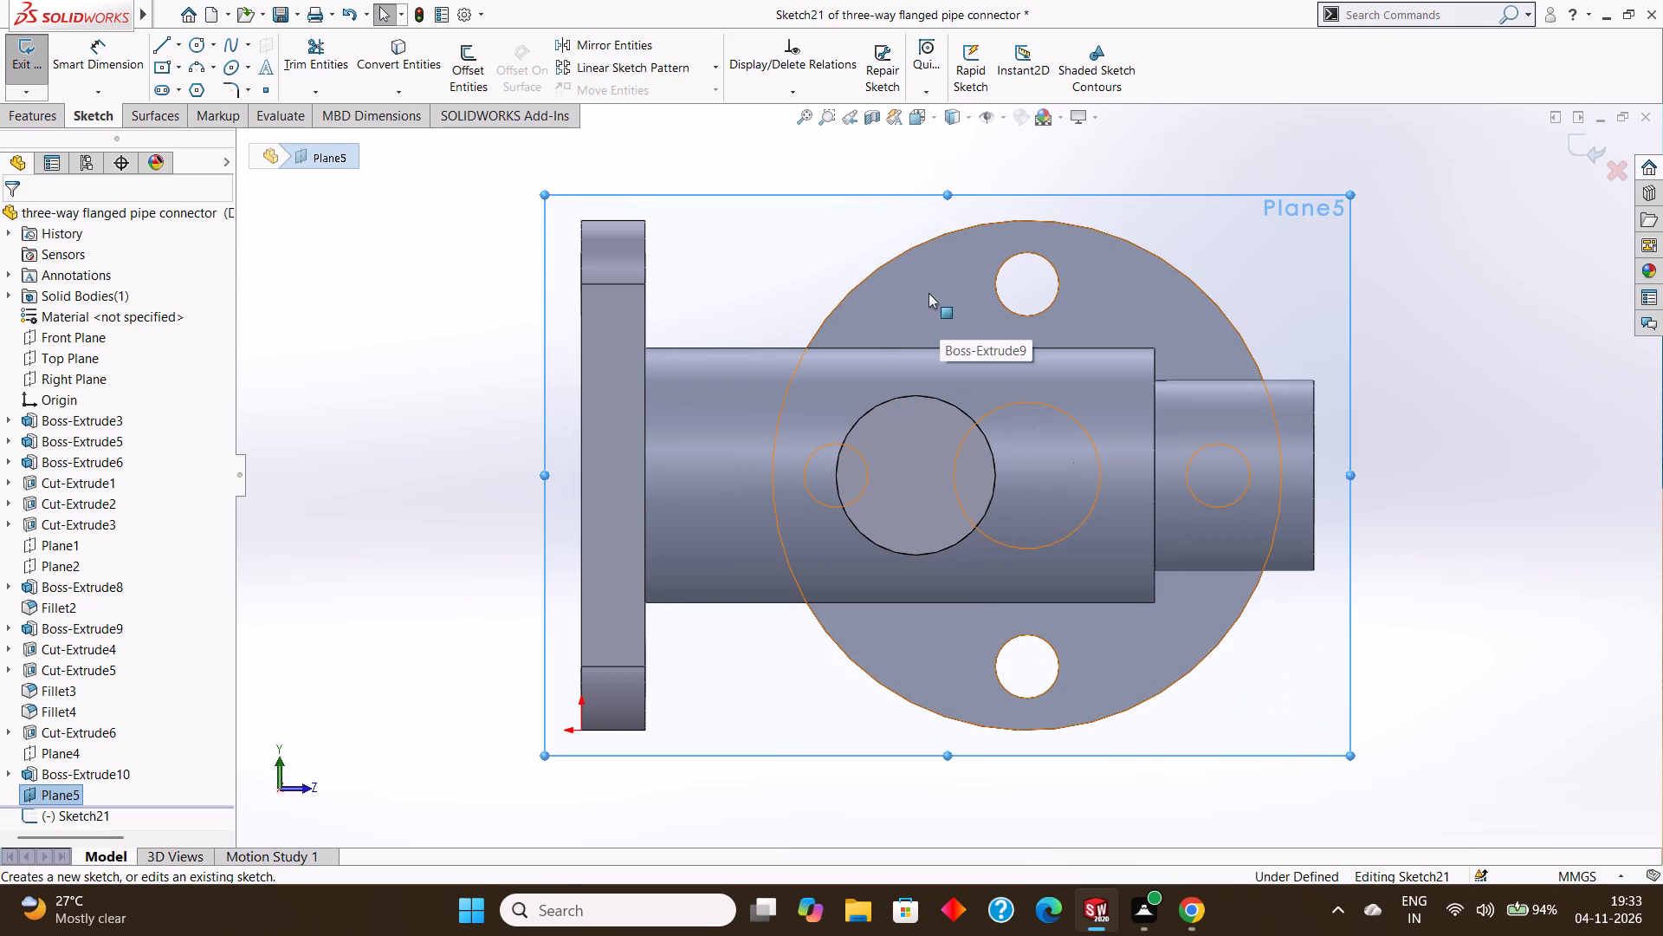
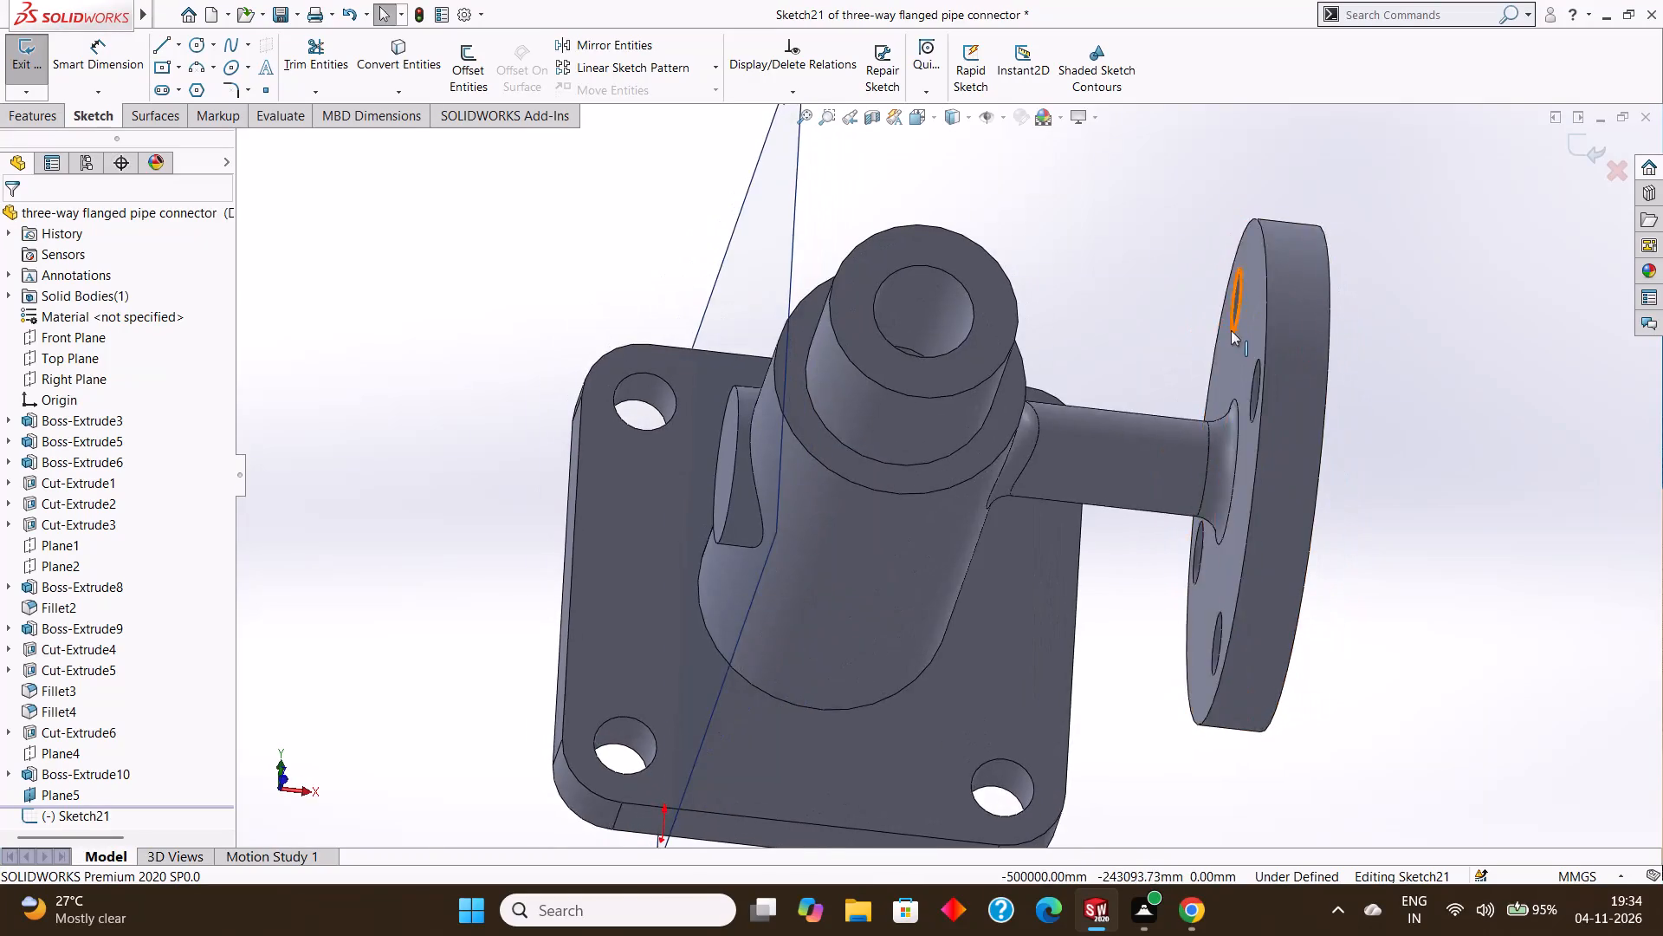
Examine the round side boss and the 18 mm offset plane from several angles before sketching.
{"action": "middle_click_drag", "start_coordinate": [1230, 330], "coordinate": [1212, 289]}
{"action": "middle_click_drag", "start_coordinate": [1158, 319], "coordinate": [1187, 307]}
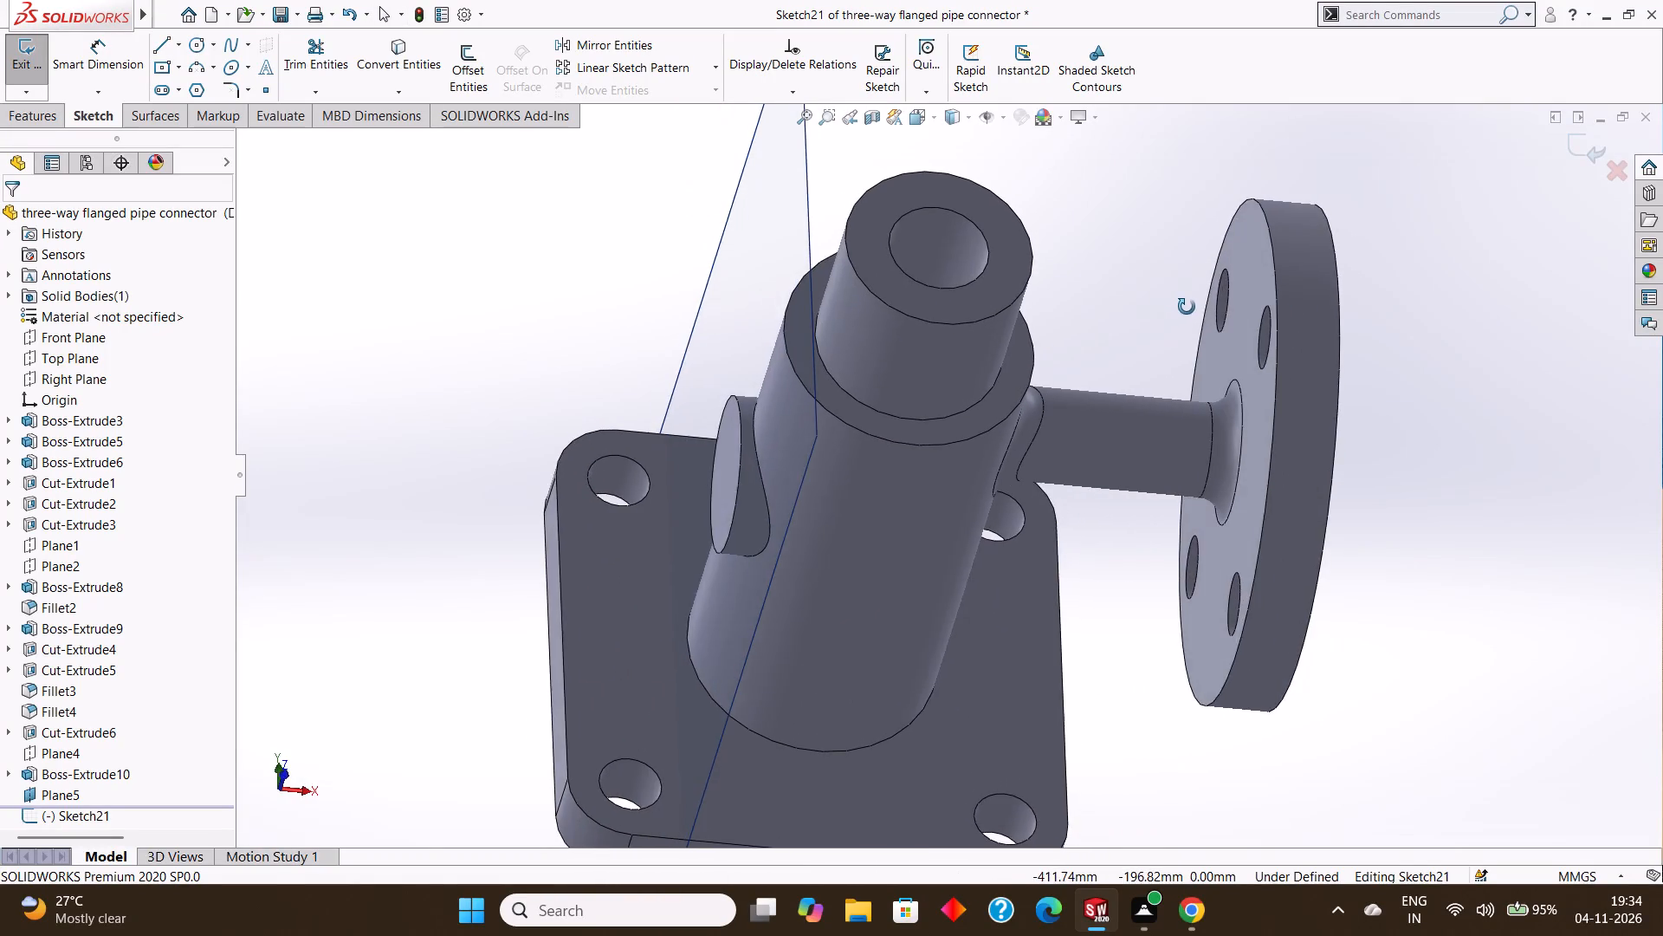
{"action": "middle_click_drag", "start_coordinate": [1187, 307], "coordinate": [1160, 301]}
{"action": "middle_click_drag", "start_coordinate": [1148, 346], "coordinate": [1152, 328]}
{"action": "middle_click_drag", "start_coordinate": [1129, 357], "coordinate": [1142, 335]}
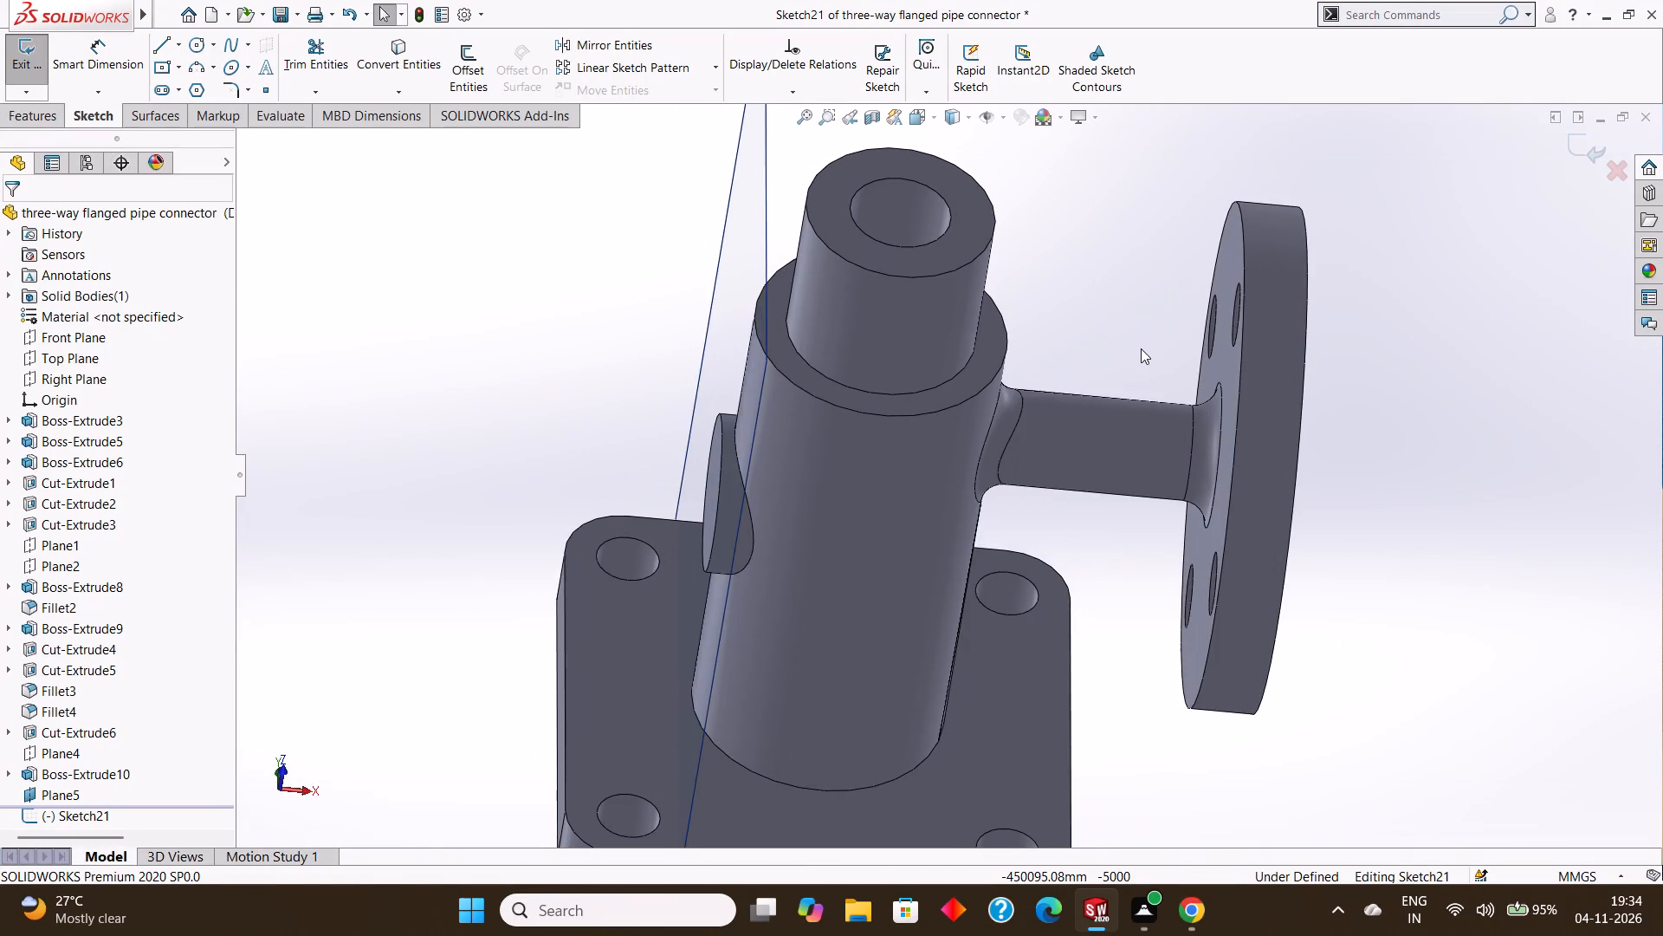
{"action": "middle_click_drag", "start_coordinate": [1141, 348], "coordinate": [1144, 334]}
{"action": "middle_click_drag", "start_coordinate": [1144, 330], "coordinate": [1149, 341]}
{"action": "middle_click", "coordinate": [1149, 341]}
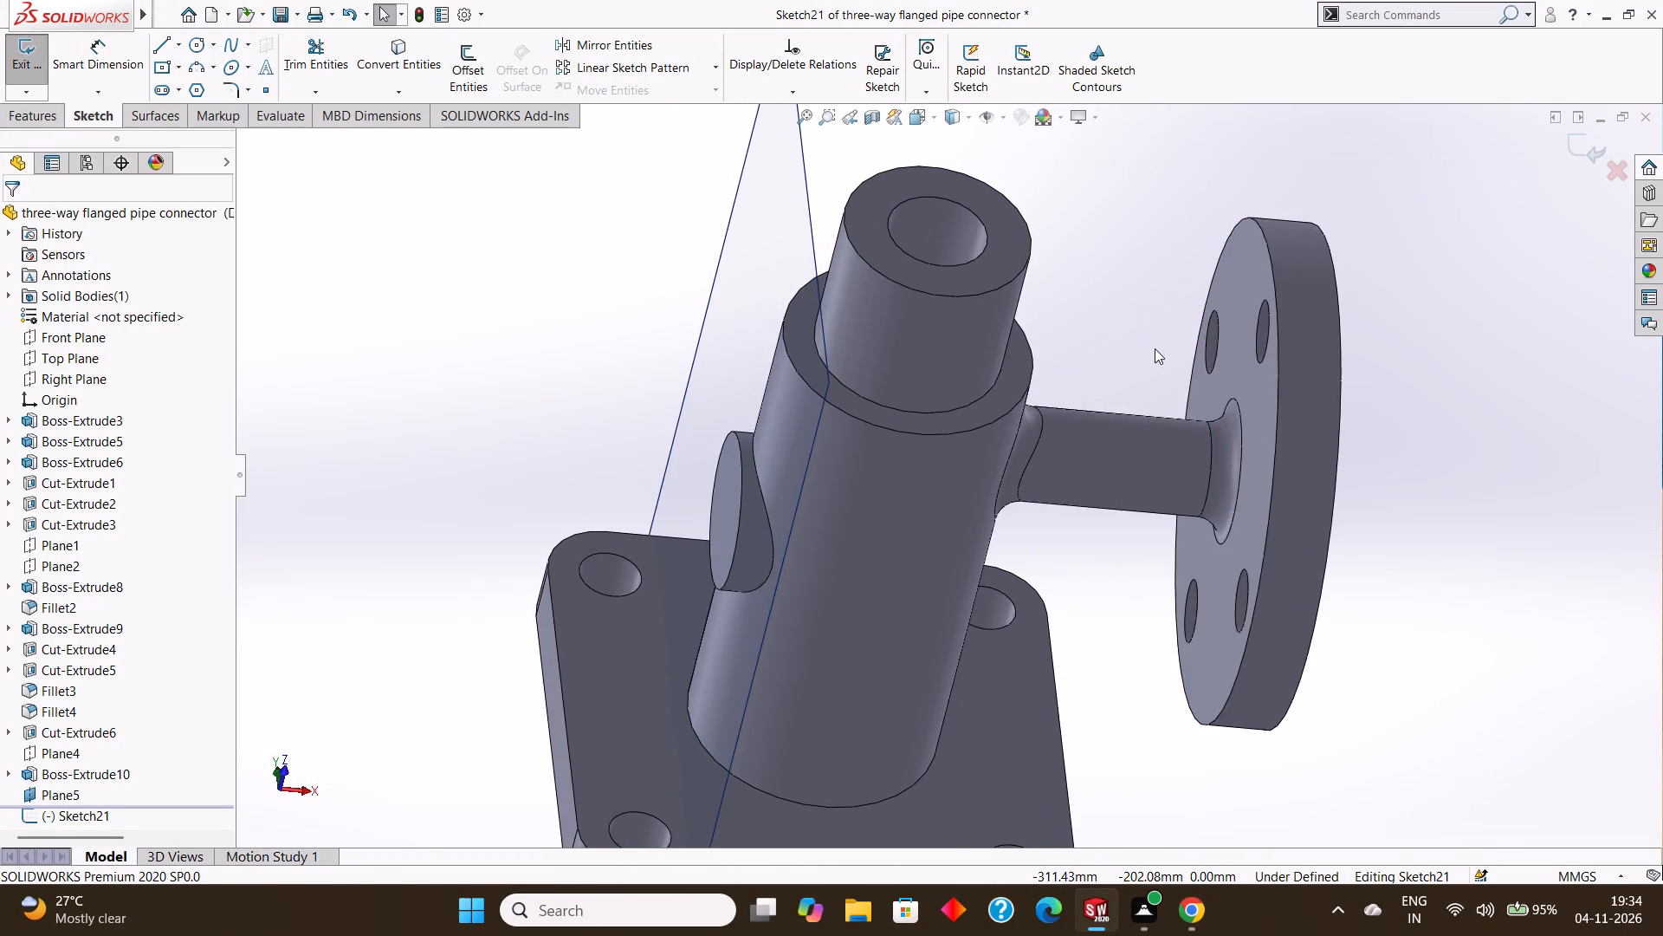
{"action": "middle_click", "coordinate": [1155, 350]}
{"action": "middle_click_drag", "start_coordinate": [1142, 341], "coordinate": [1148, 350]}
{"action": "scroll", "coordinate": [1148, 350], "scroll_direction": "up", "scroll_amount": 2}
{"action": "middle_click_drag", "start_coordinate": [1148, 350], "coordinate": [1145, 343]}
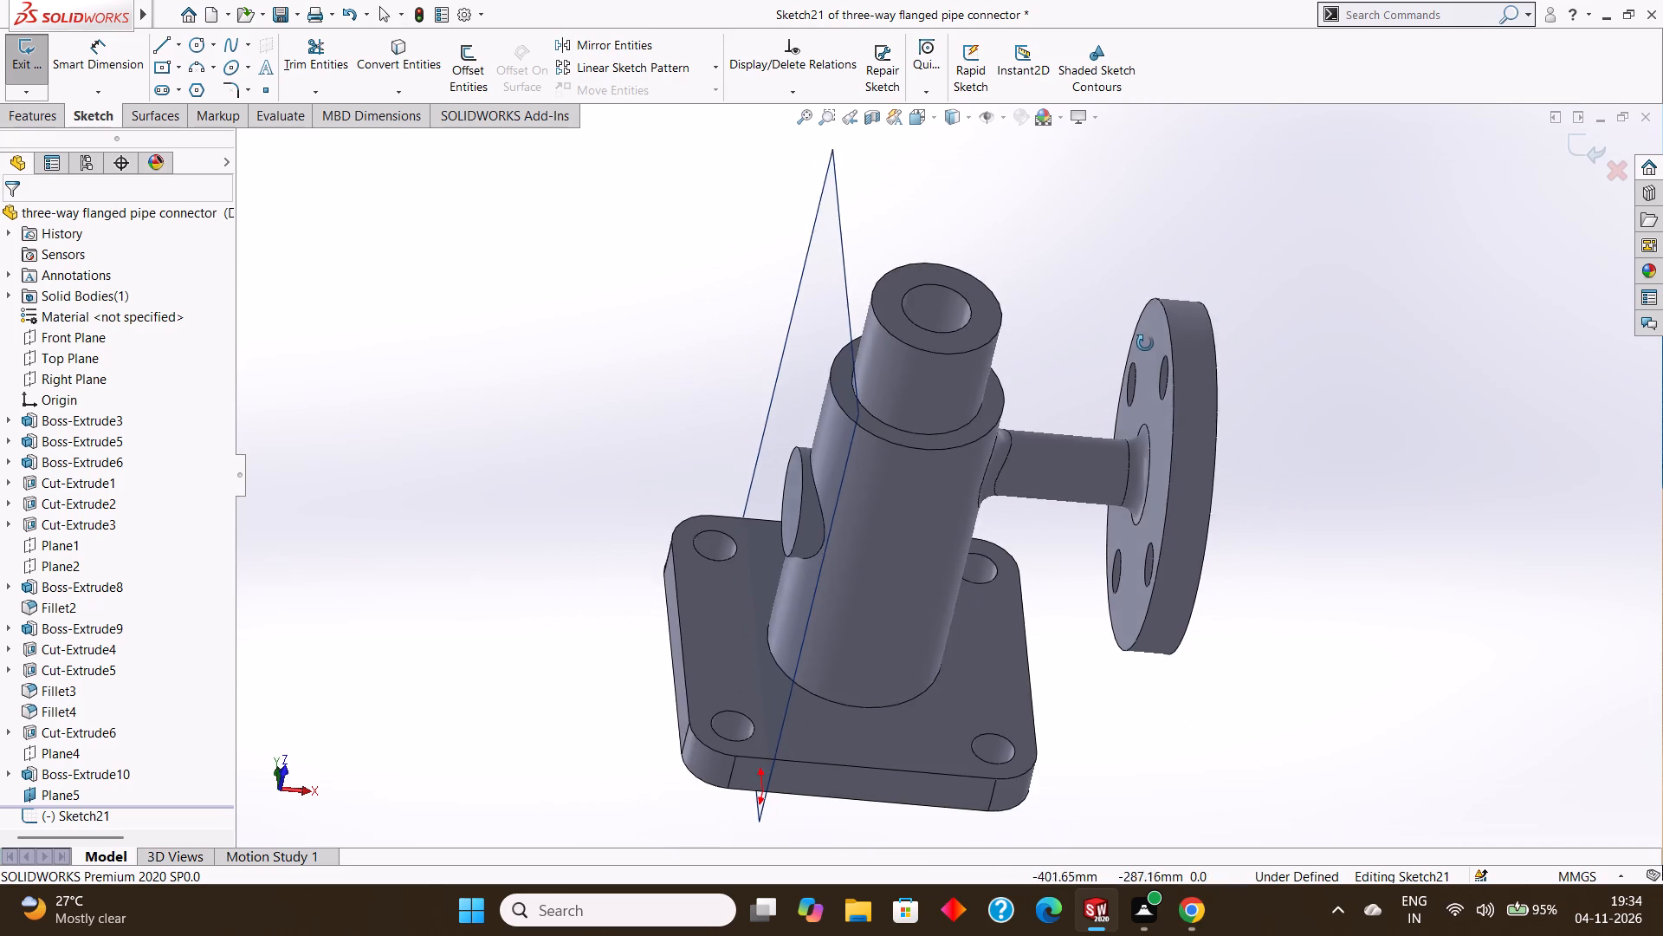
{"action": "middle_click_drag", "start_coordinate": [1145, 343], "coordinate": [1144, 341]}
{"action": "middle_click_drag", "start_coordinate": [1144, 341], "coordinate": [1152, 361]}
{"action": "middle_click_drag", "start_coordinate": [1195, 356], "coordinate": [1167, 344]}
{"action": "middle_click", "coordinate": [1180, 356]}
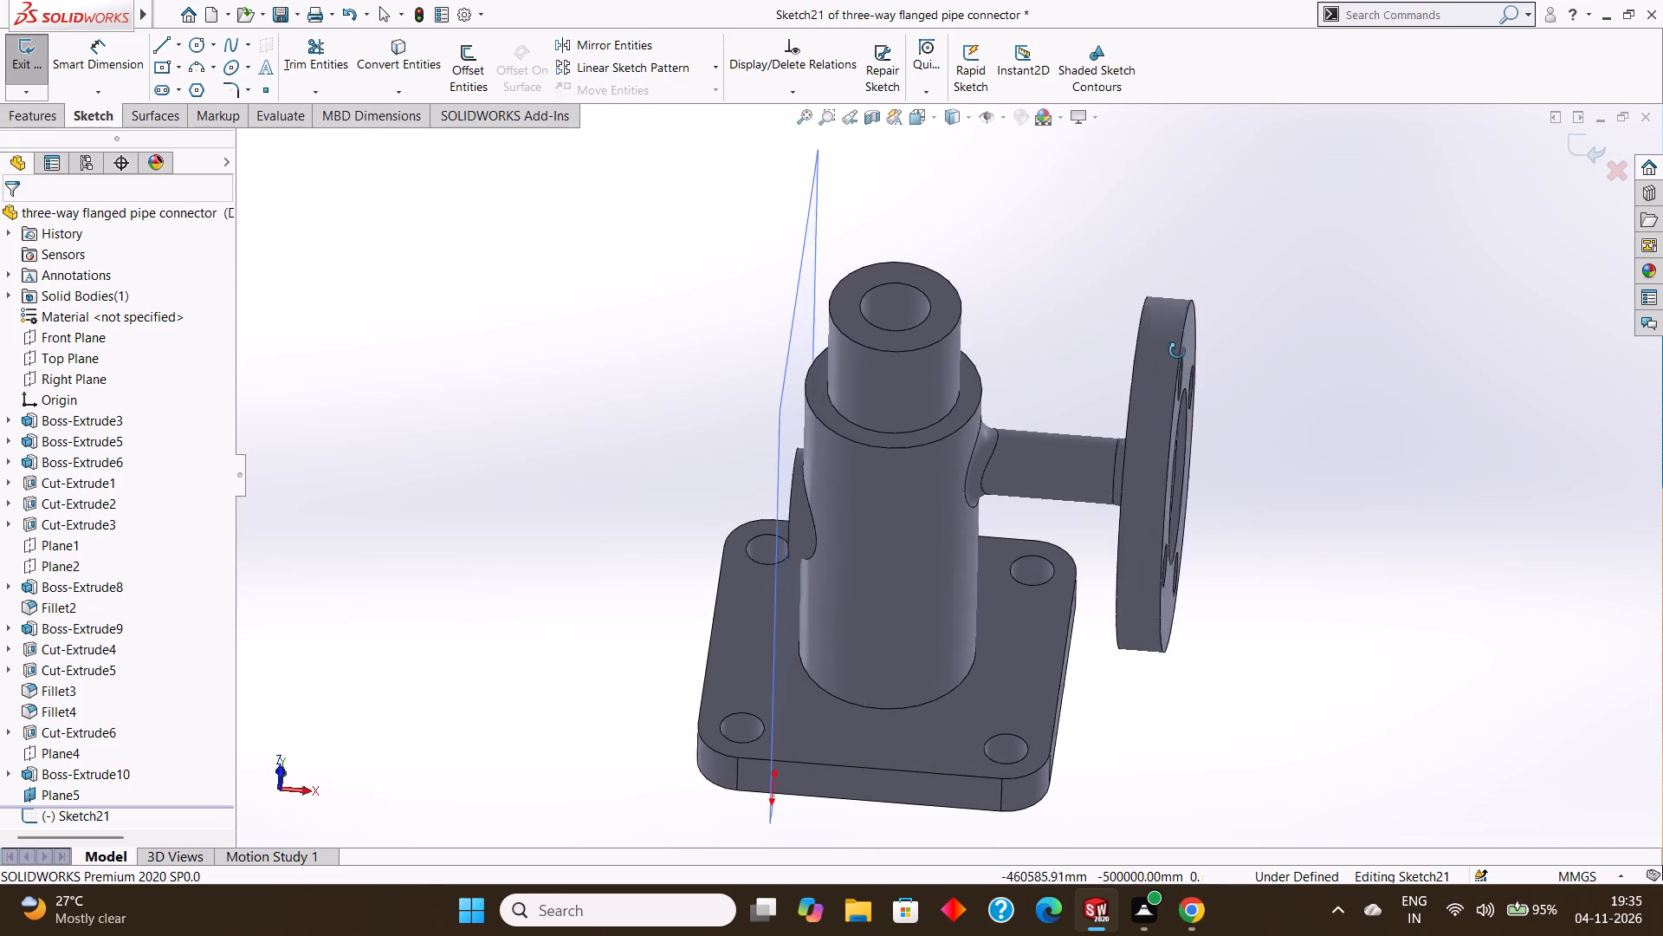
{"action": "middle_click_drag", "start_coordinate": [1174, 350], "coordinate": [1184, 369]}
{"action": "scroll", "coordinate": [1184, 369], "scroll_direction": "down", "scroll_amount": 1}
{"action": "middle_click_drag", "start_coordinate": [1222, 384], "coordinate": [1217, 374]}
{"action": "scroll", "coordinate": [1216, 374], "scroll_direction": "up", "scroll_amount": 1}
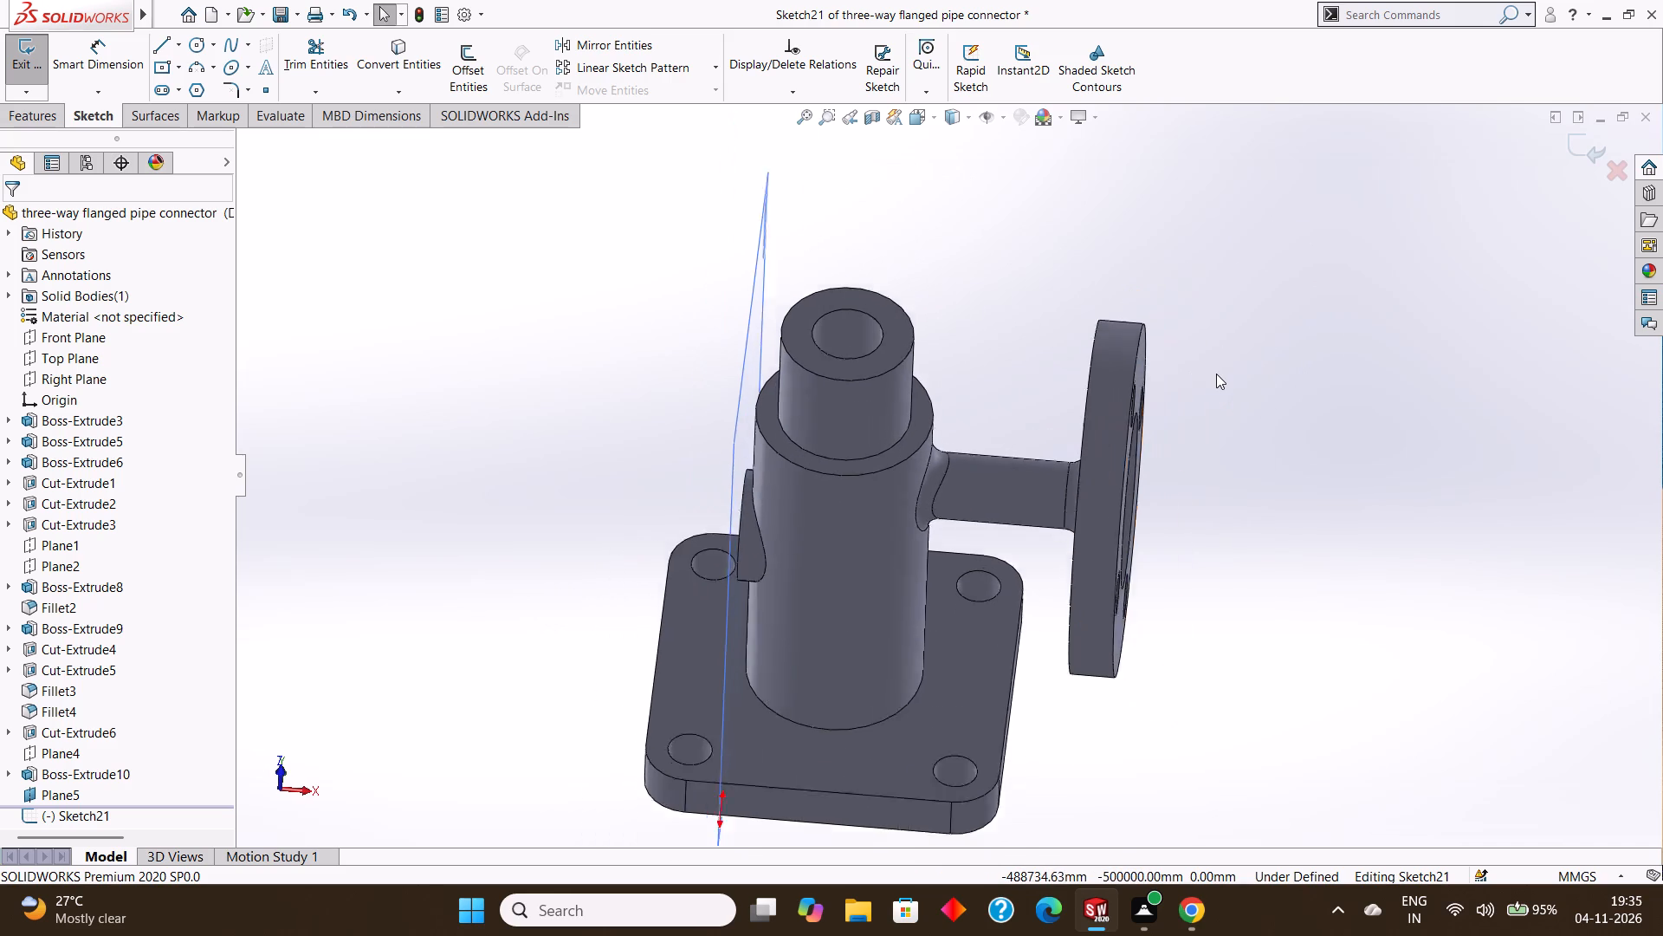
{"action": "scroll", "coordinate": [1216, 374], "scroll_direction": "up", "scroll_amount": 1}
{"action": "middle_click_drag", "start_coordinate": [1216, 374], "coordinate": [1219, 392]}
{"action": "middle_click", "coordinate": [1219, 392]}
{"action": "middle_click_drag", "start_coordinate": [1221, 376], "coordinate": [1246, 387]}
{"action": "middle_click_drag", "start_coordinate": [1083, 361], "coordinate": [1103, 371]}
{"action": "middle_click", "coordinate": [1090, 347]}
{"action": "middle_click_drag", "start_coordinate": [1096, 352], "coordinate": [1103, 361]}
{"action": "middle_click_drag", "start_coordinate": [1108, 354], "coordinate": [1112, 362]}
{"action": "middle_click", "coordinate": [1113, 350]}
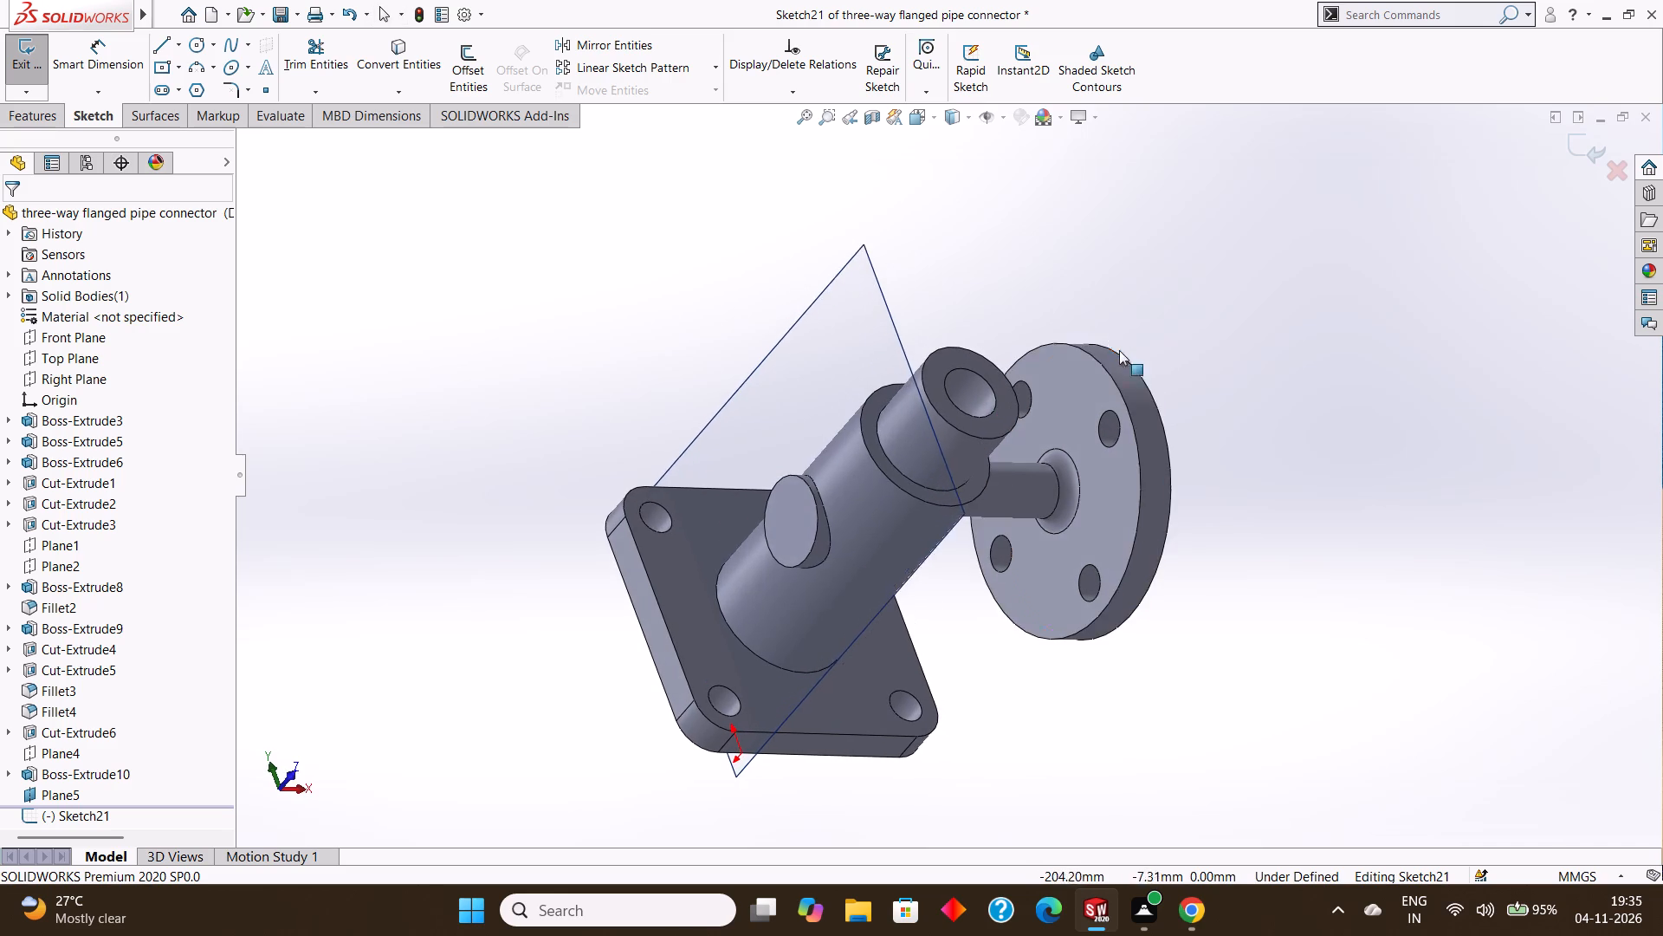
{"action": "middle_click_drag", "start_coordinate": [1116, 337], "coordinate": [1133, 365]}
{"action": "middle_click", "coordinate": [1134, 362]}
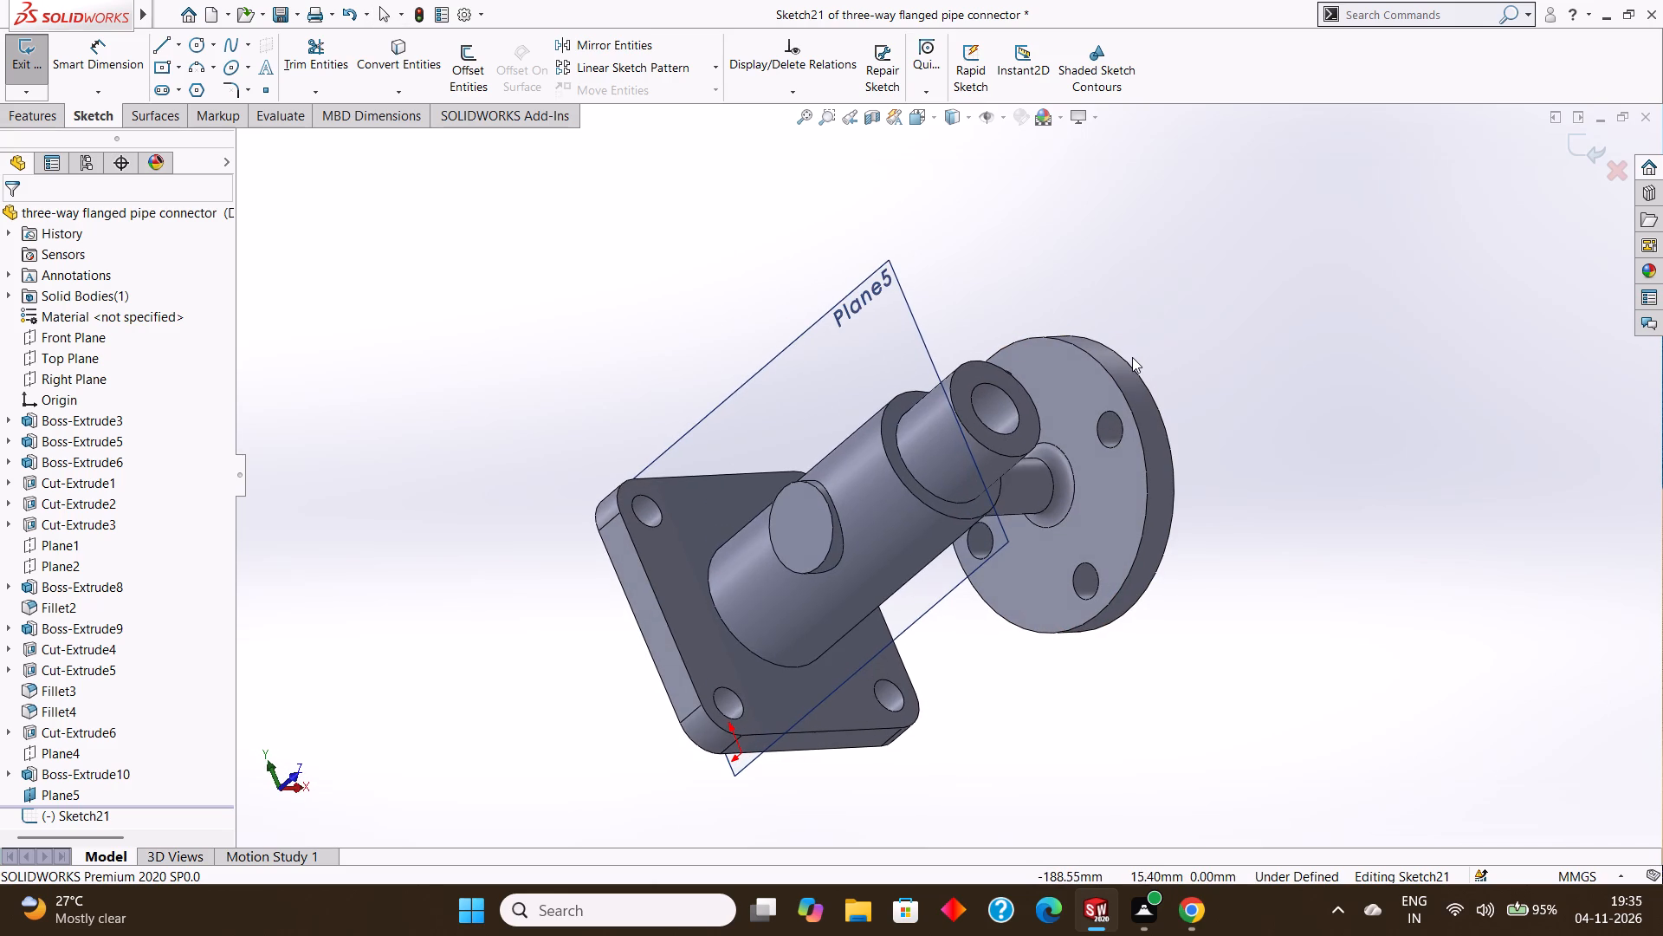
{"action": "middle_click_drag", "start_coordinate": [1130, 357], "coordinate": [1116, 339]}
{"action": "scroll", "coordinate": [1116, 339], "scroll_direction": "down", "scroll_amount": 1}
{"action": "middle_click_drag", "start_coordinate": [1140, 337], "coordinate": [1165, 354]}
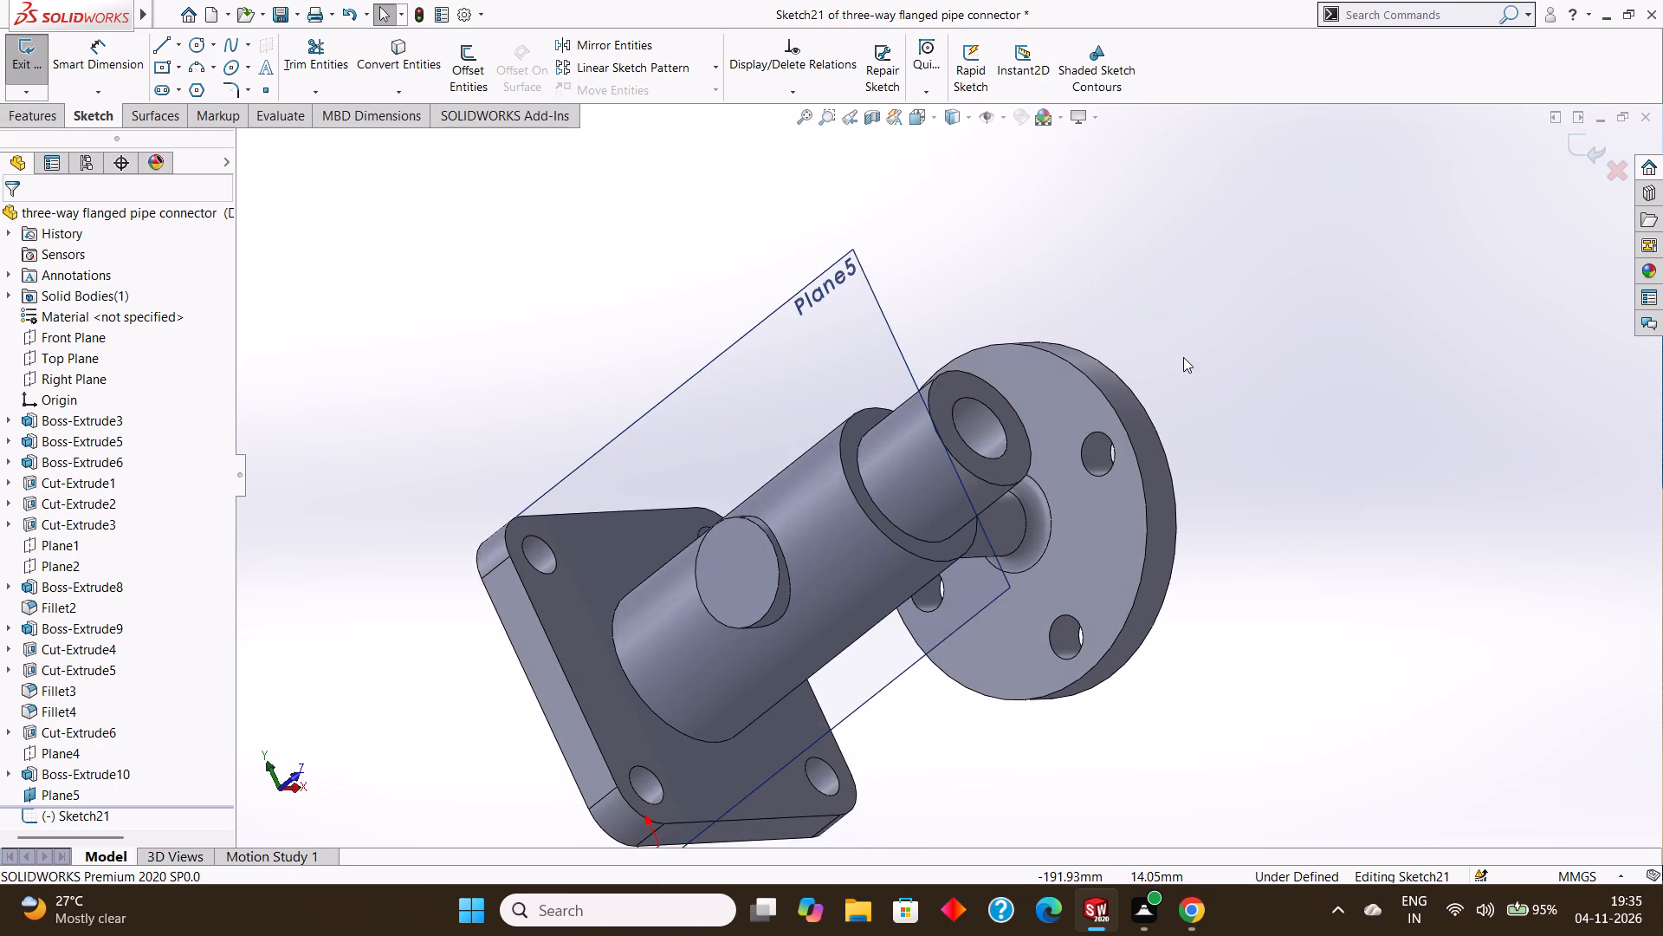
{"action": "middle_click_drag", "start_coordinate": [1183, 357], "coordinate": [1183, 348]}
{"action": "scroll", "coordinate": [1183, 348], "scroll_direction": "up", "scroll_amount": 2}
{"action": "middle_click_drag", "start_coordinate": [1148, 361], "coordinate": [1188, 425]}
{"action": "middle_click_drag", "start_coordinate": [1095, 432], "coordinate": [1077, 427]}
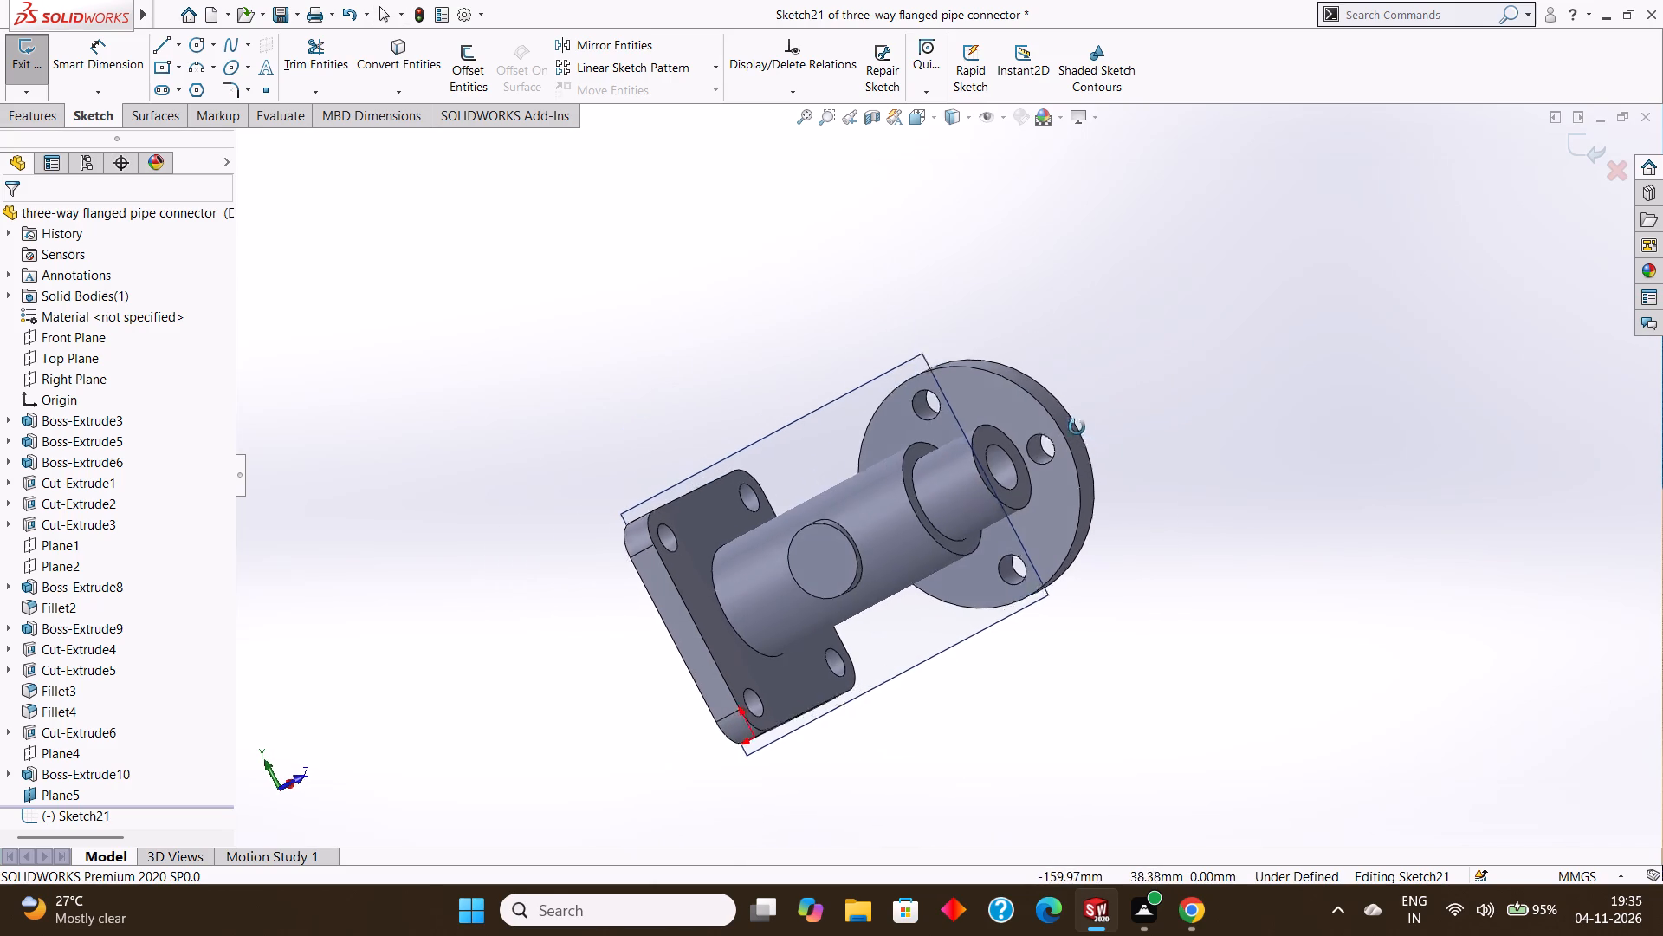
{"action": "middle_click_drag", "start_coordinate": [1077, 427], "coordinate": [1069, 427]}
{"action": "middle_click_drag", "start_coordinate": [1116, 426], "coordinate": [1125, 436]}
{"action": "middle_click_drag", "start_coordinate": [987, 497], "coordinate": [974, 452]}
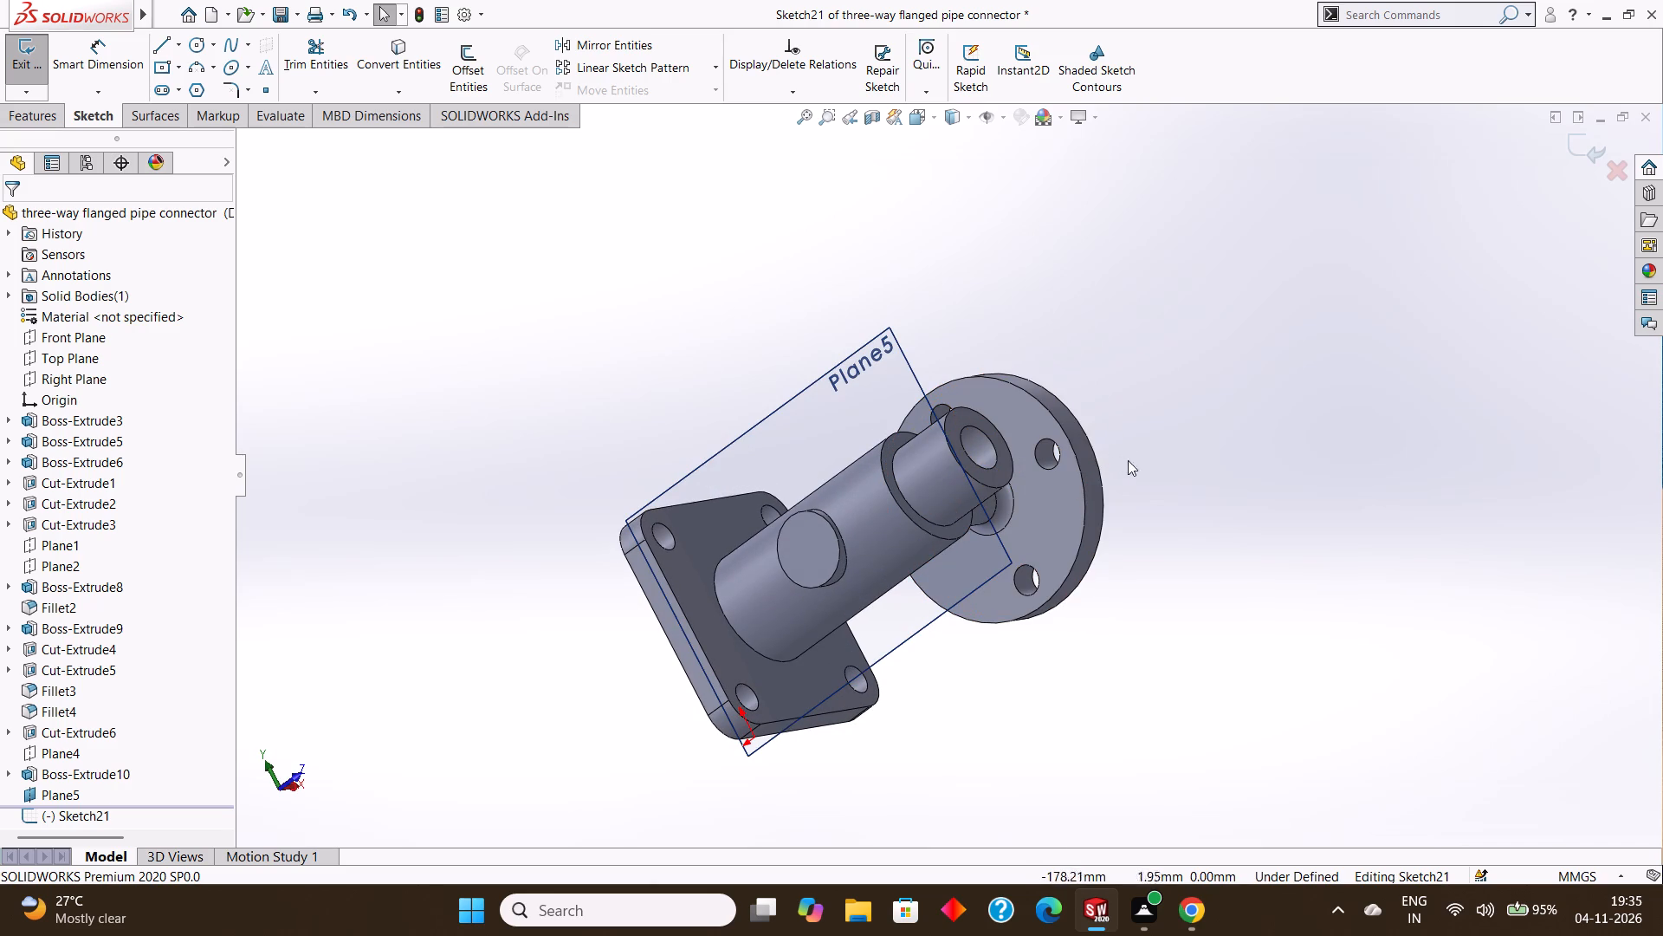
{"action": "middle_click_drag", "start_coordinate": [1262, 465], "coordinate": [1239, 456]}
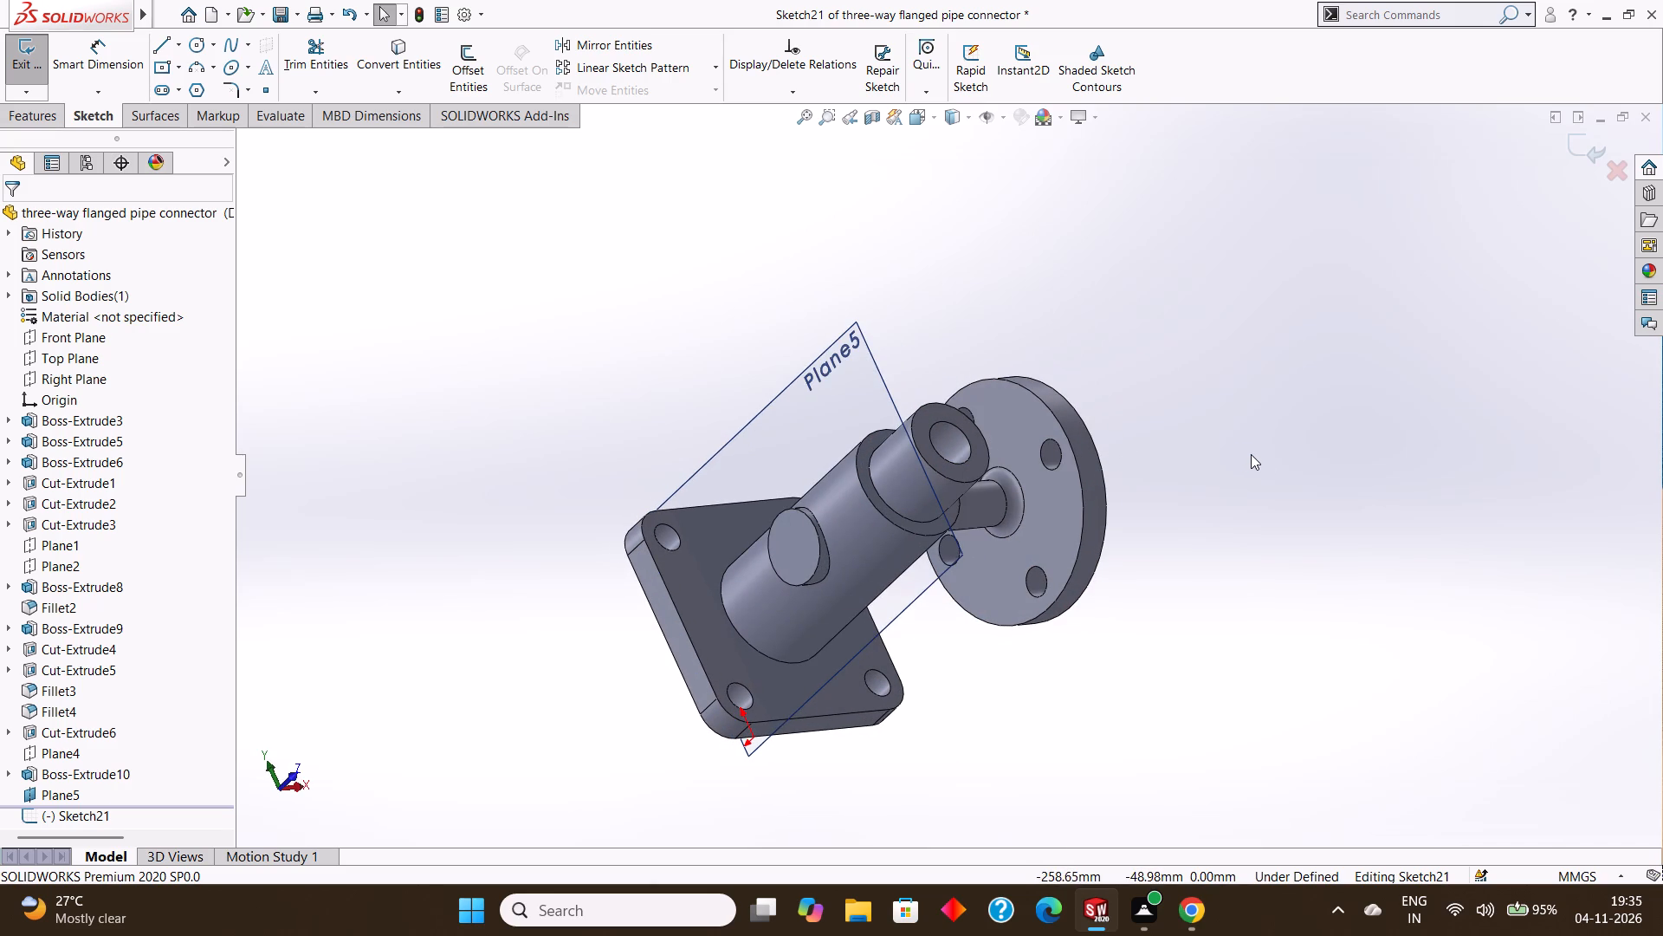
{"action": "middle_click_drag", "start_coordinate": [1259, 454], "coordinate": [1286, 472]}
{"action": "middle_click_drag", "start_coordinate": [1285, 471], "coordinate": [1239, 445]}
{"action": "middle_click_drag", "start_coordinate": [953, 448], "coordinate": [1007, 445]}
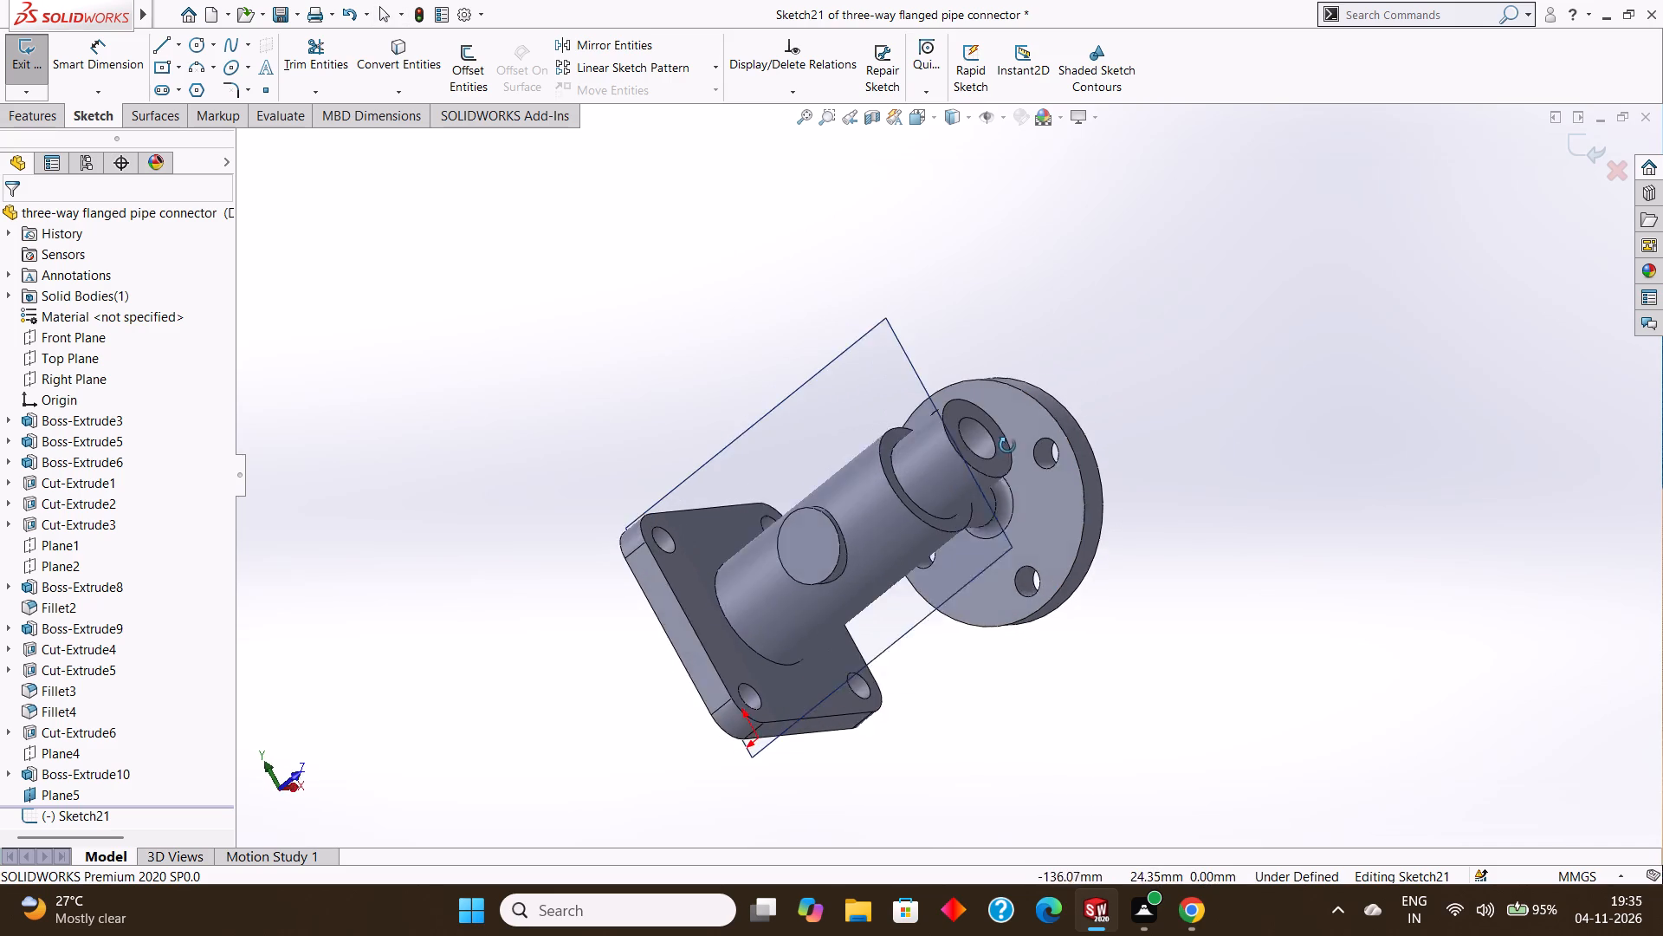
{"action": "middle_click_drag", "start_coordinate": [1007, 445], "coordinate": [1014, 445]}
{"action": "scroll", "coordinate": [1014, 445], "scroll_direction": "down", "scroll_amount": 1}
{"action": "middle_click_drag", "start_coordinate": [992, 471], "coordinate": [1011, 464]}
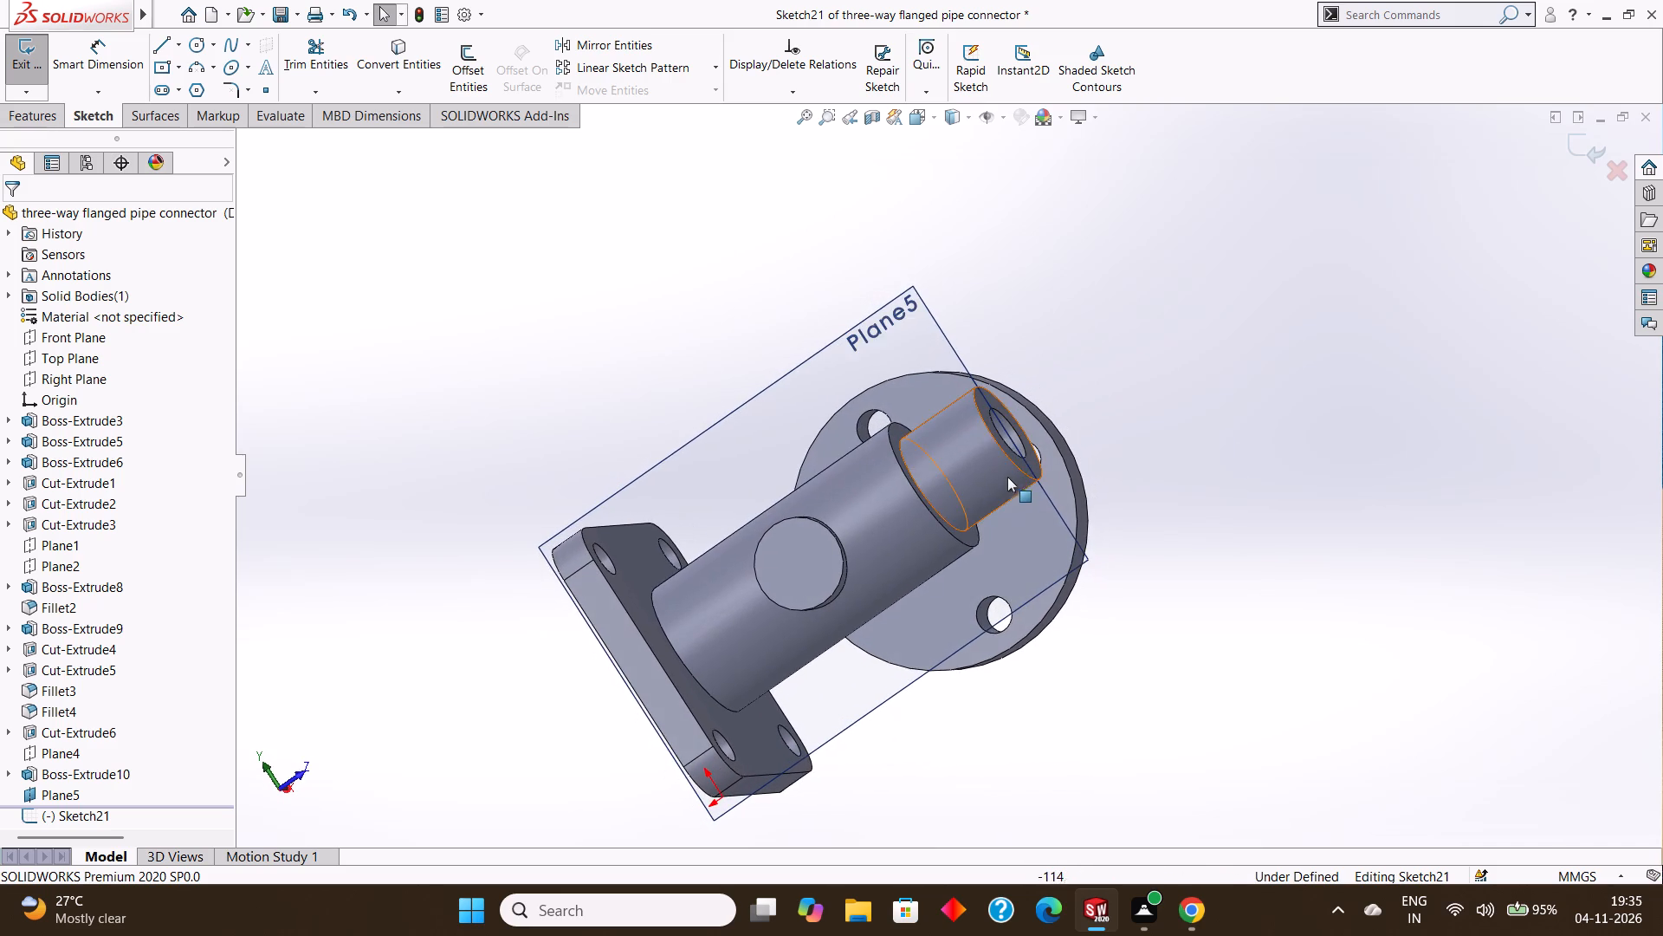
{"action": "middle_click_drag", "start_coordinate": [1006, 480], "coordinate": [997, 458]}
{"action": "middle_click_drag", "start_coordinate": [980, 471], "coordinate": [987, 484]}
{"action": "middle_click_drag", "start_coordinate": [994, 510], "coordinate": [966, 501]}
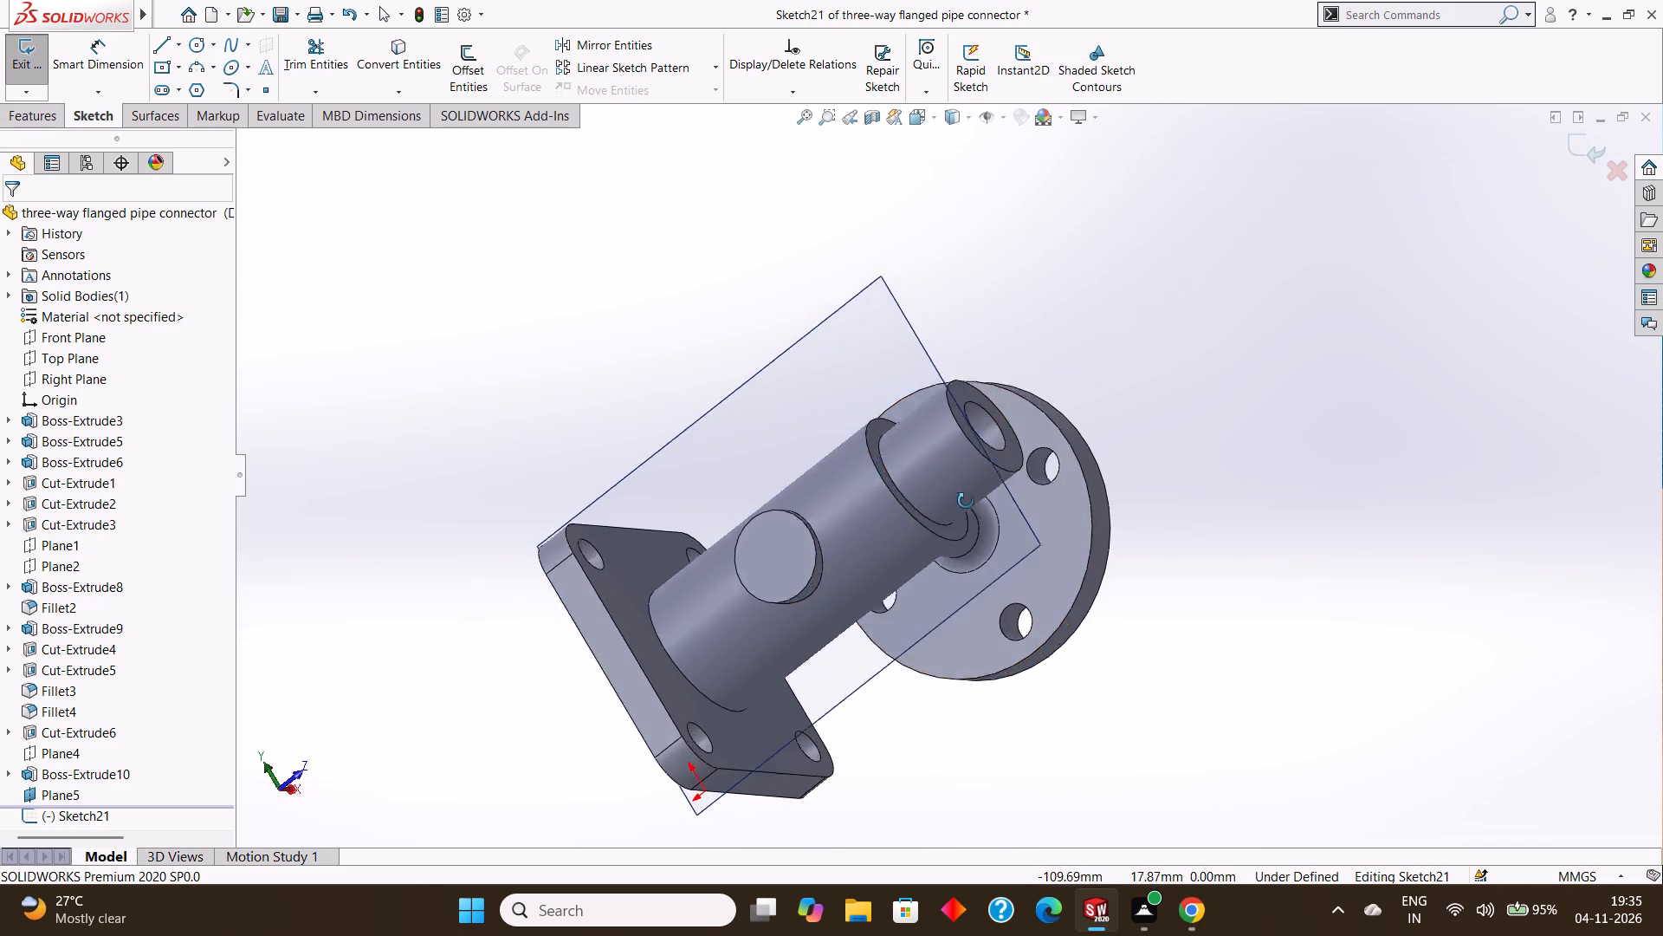
{"action": "middle_click_drag", "start_coordinate": [966, 501], "coordinate": [958, 491]}
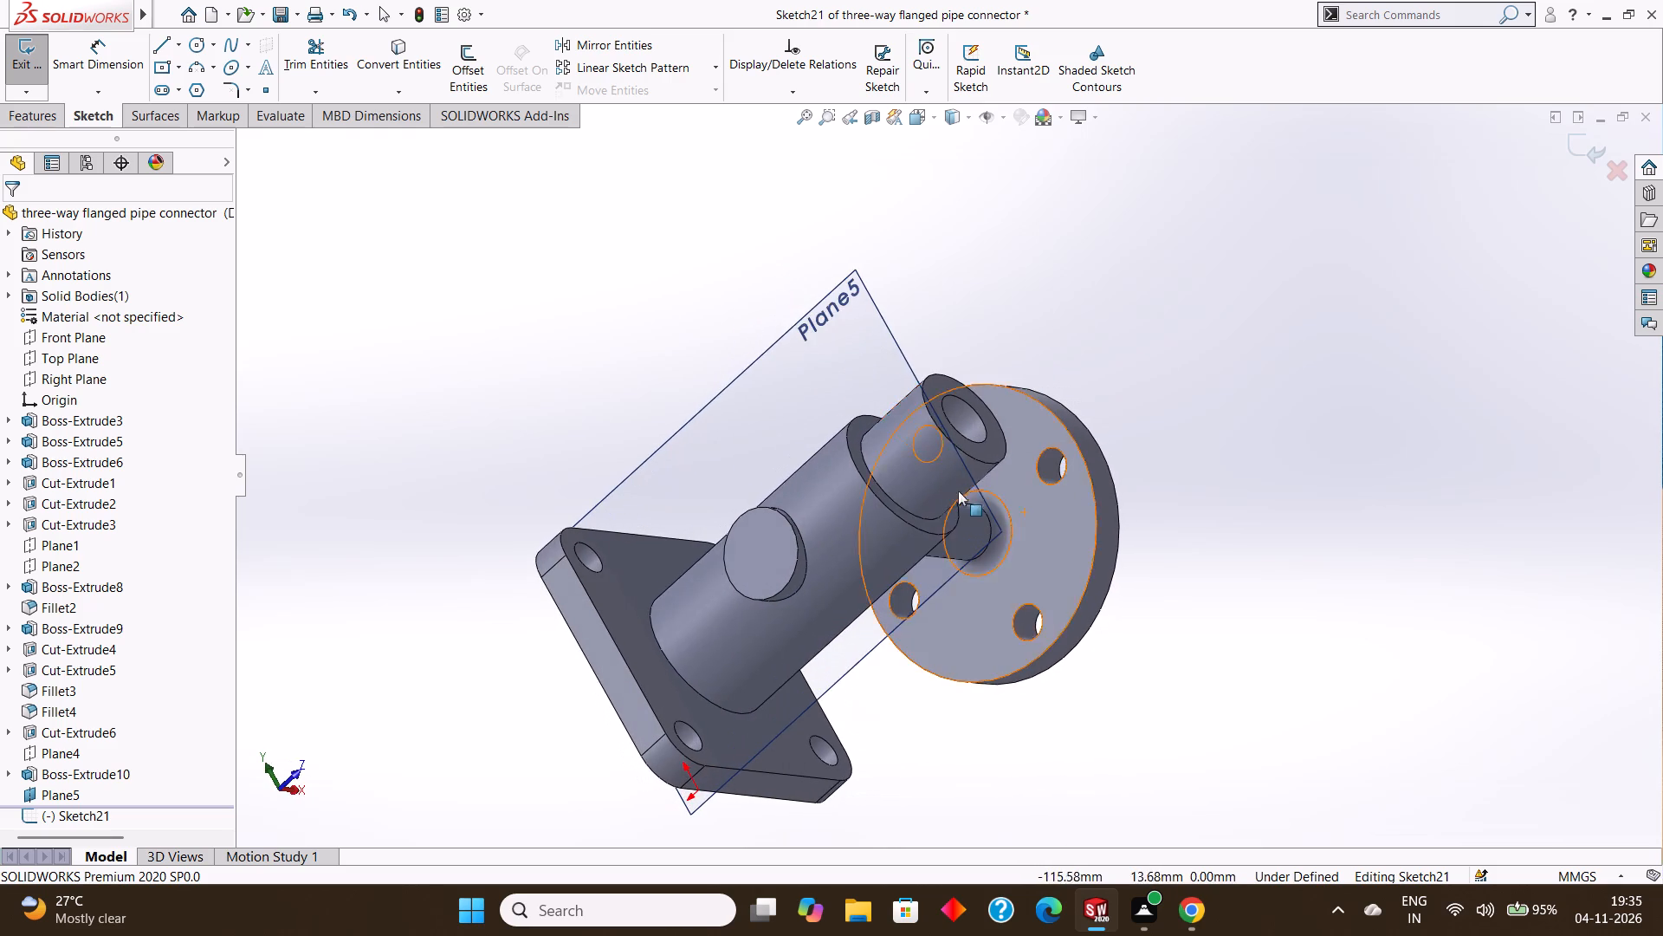
{"action": "middle_click_drag", "start_coordinate": [906, 491], "coordinate": [931, 507]}
{"action": "middle_click_drag", "start_coordinate": [904, 504], "coordinate": [921, 516]}
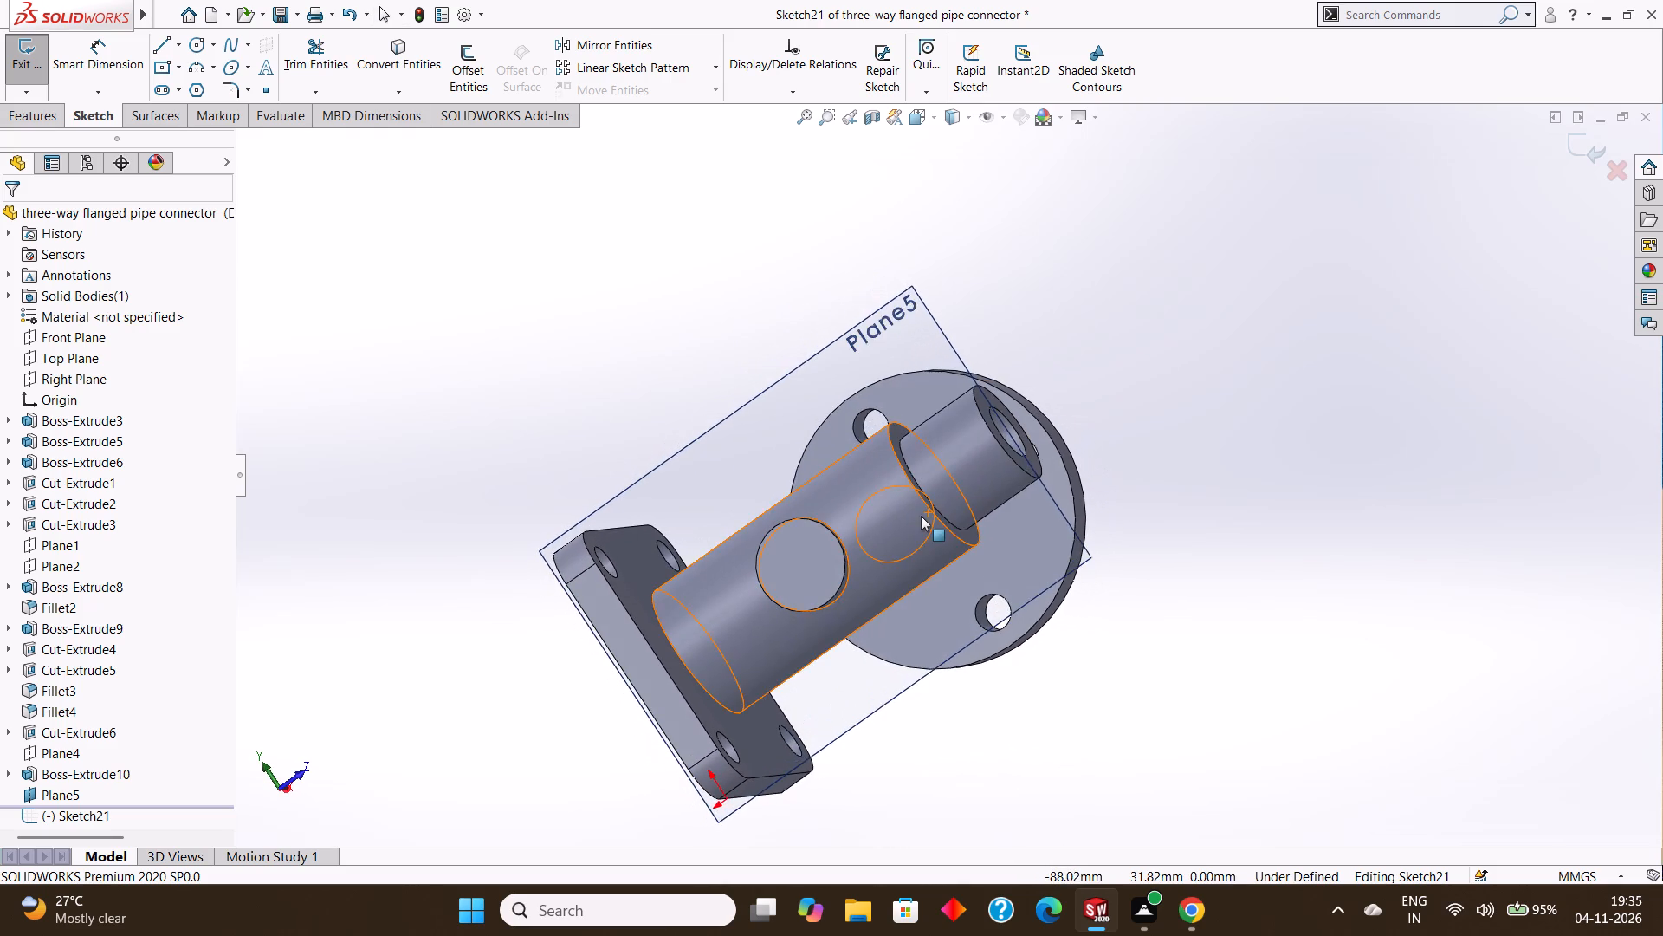
{"action": "middle_click_drag", "start_coordinate": [921, 516], "coordinate": [937, 525]}
Viewing the side boss face square-on, sketch a circle of 15 mm radius centred on the round boss.
{"action": "left_click", "coordinate": [809, 556]}
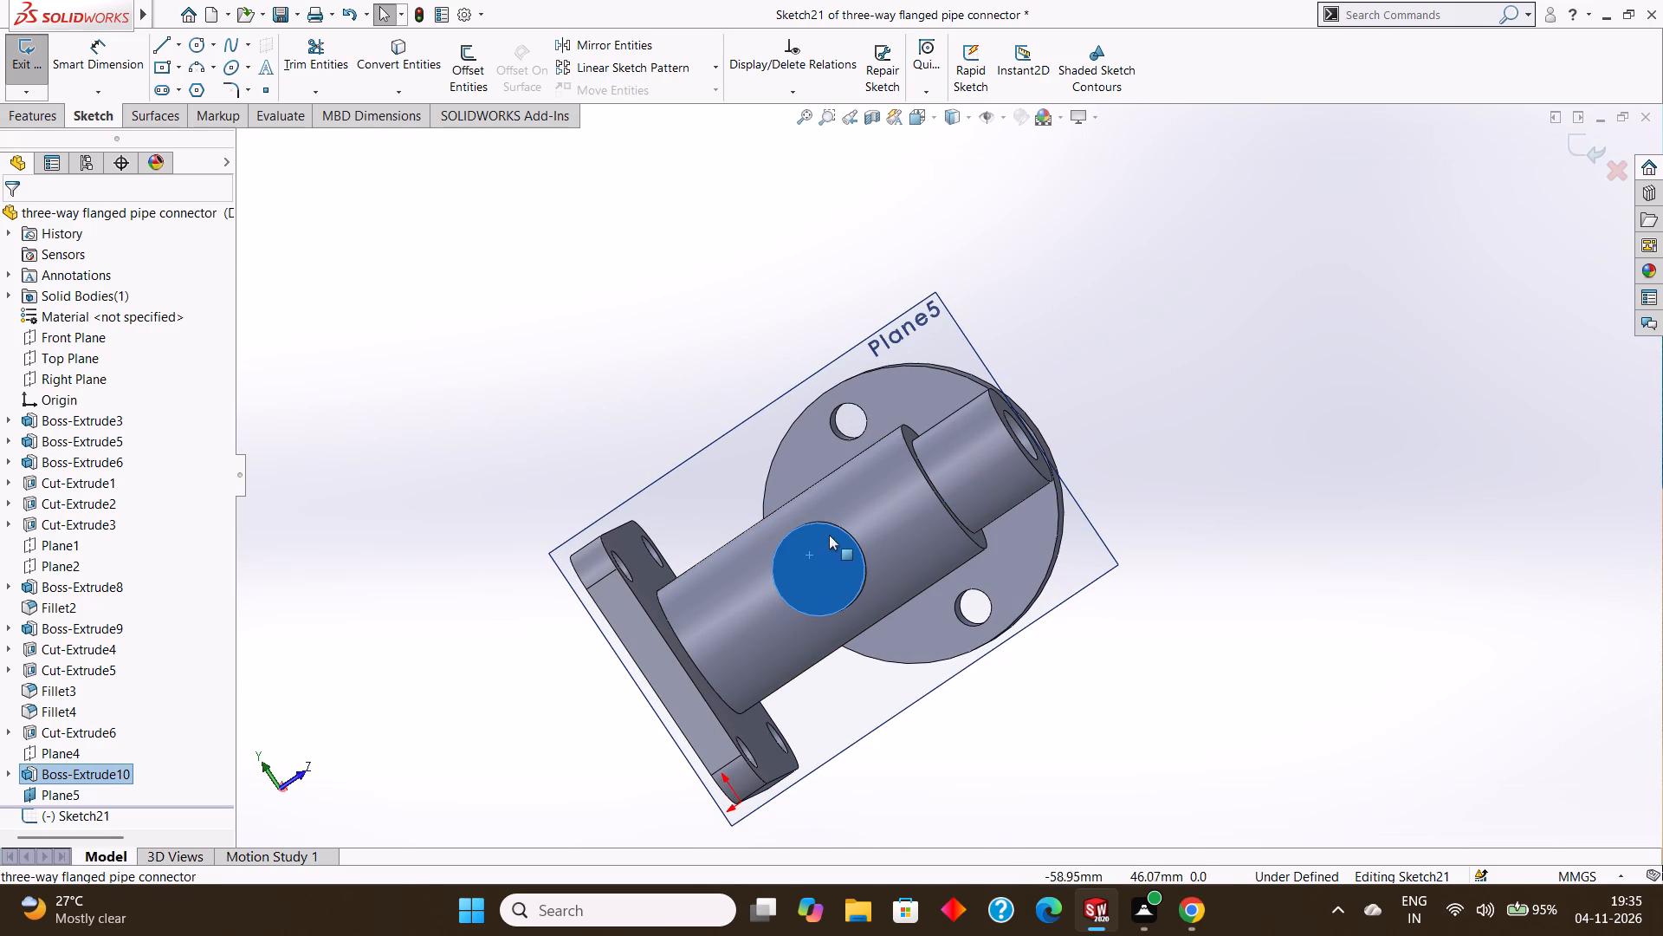
{"action": "key", "text": "ctrl+8"}
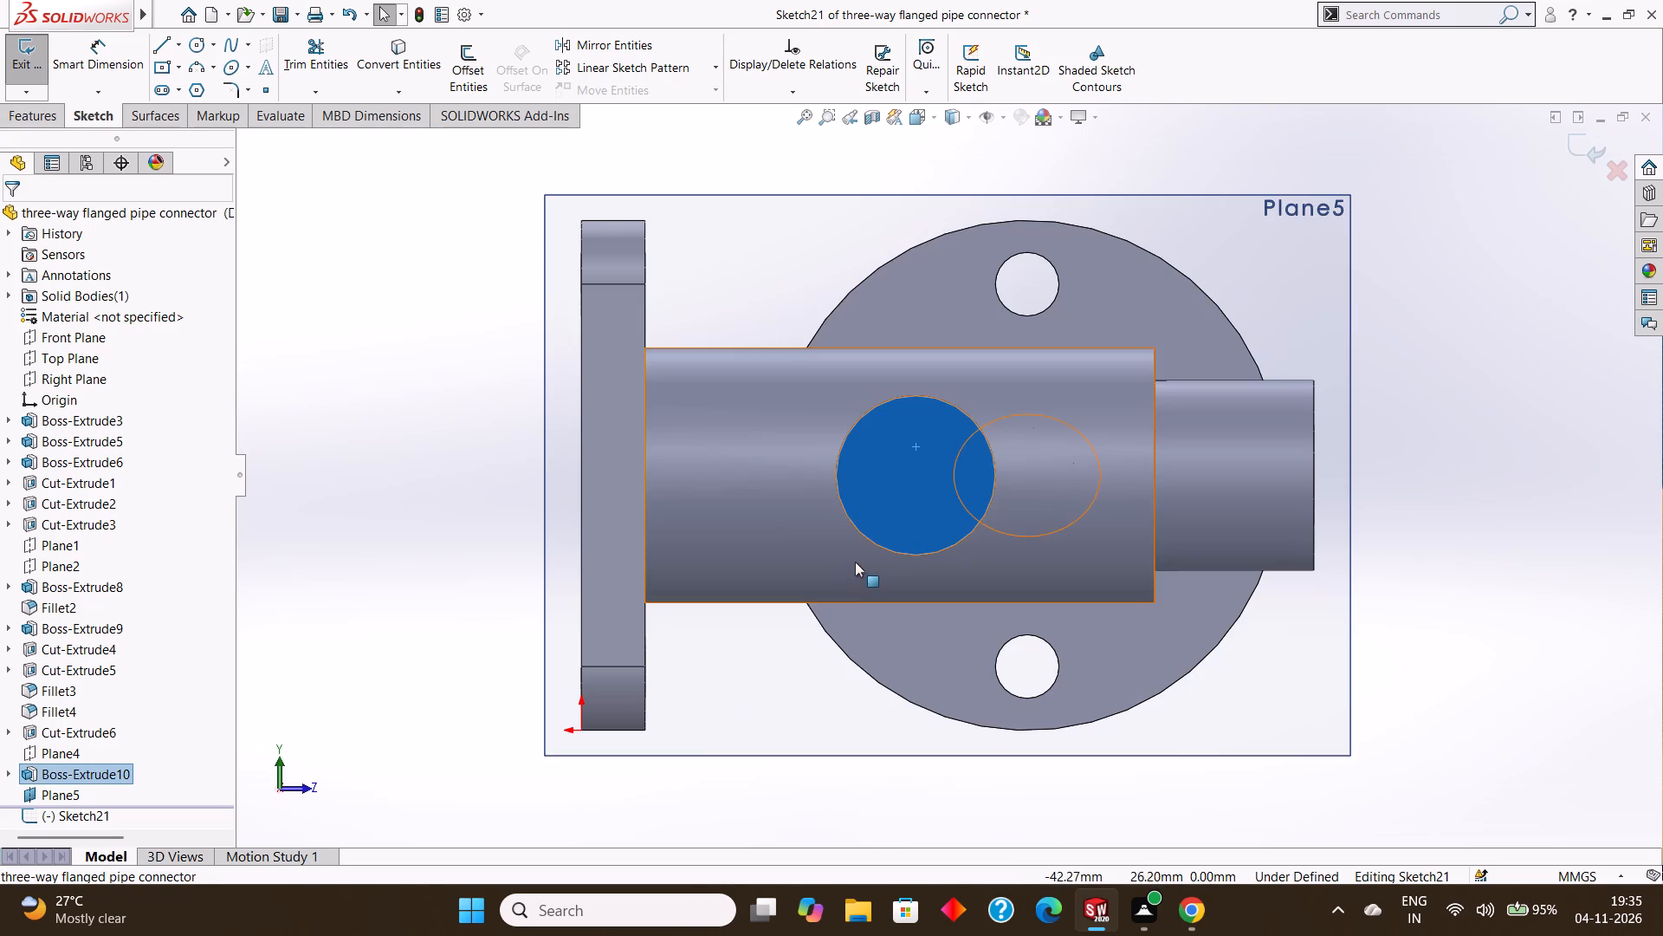
{"action": "left_click", "coordinate": [199, 42]}
{"action": "key", "text": "Escape"}
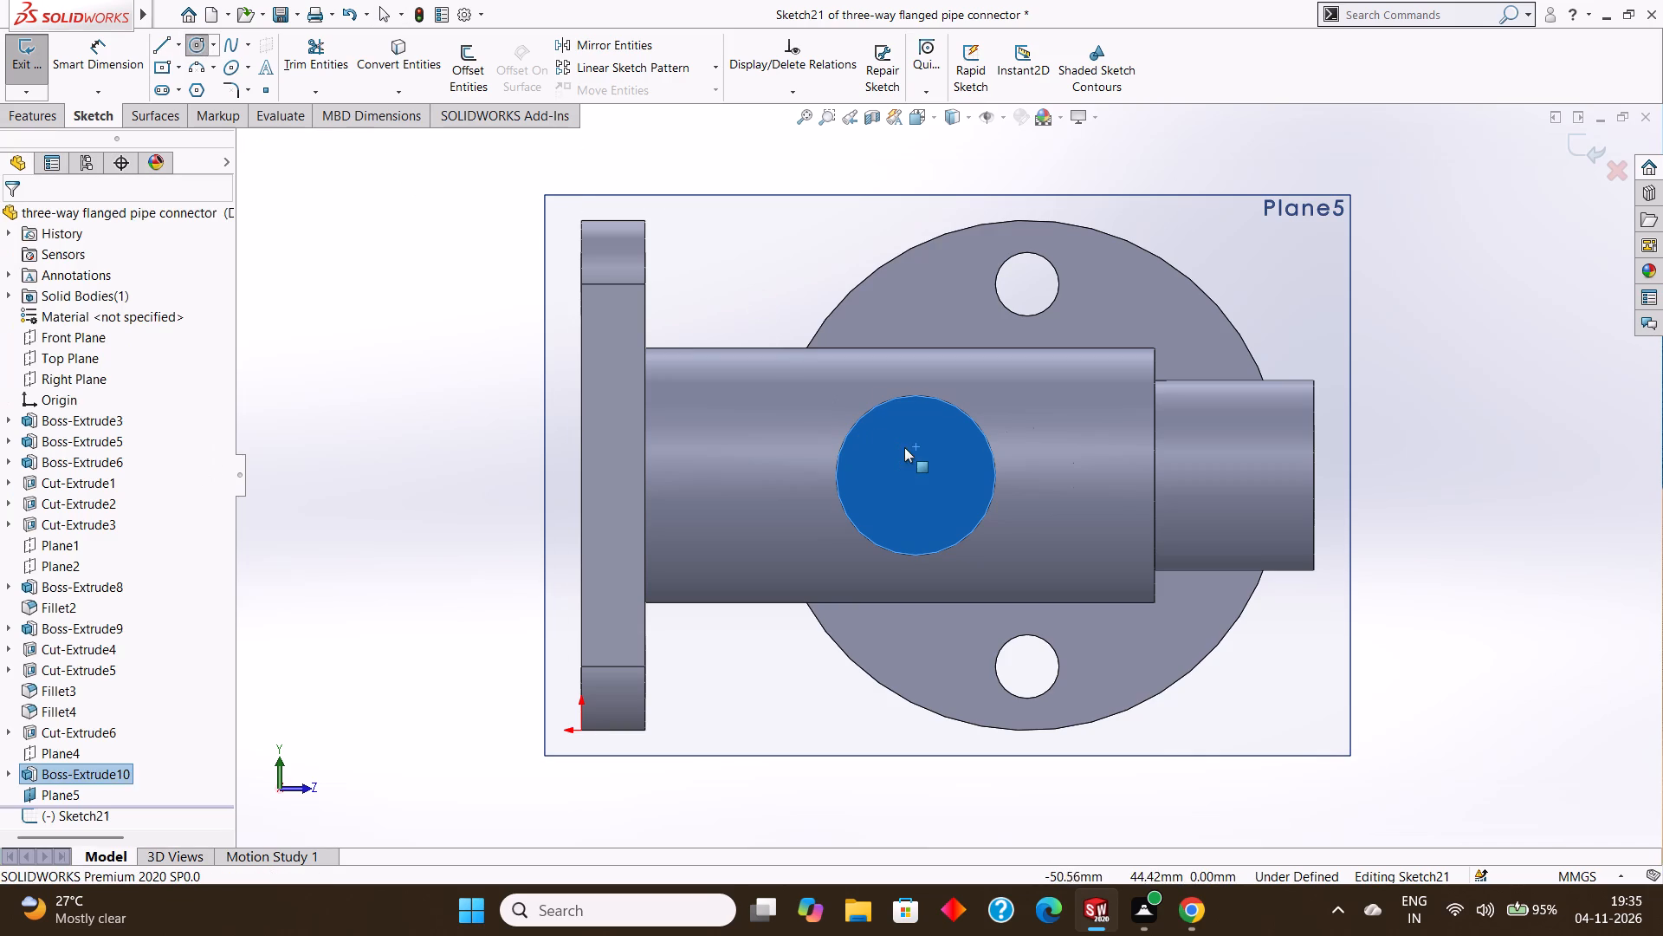
{"action": "key", "text": "Escape"}
{"action": "left_click", "coordinate": [194, 43]}
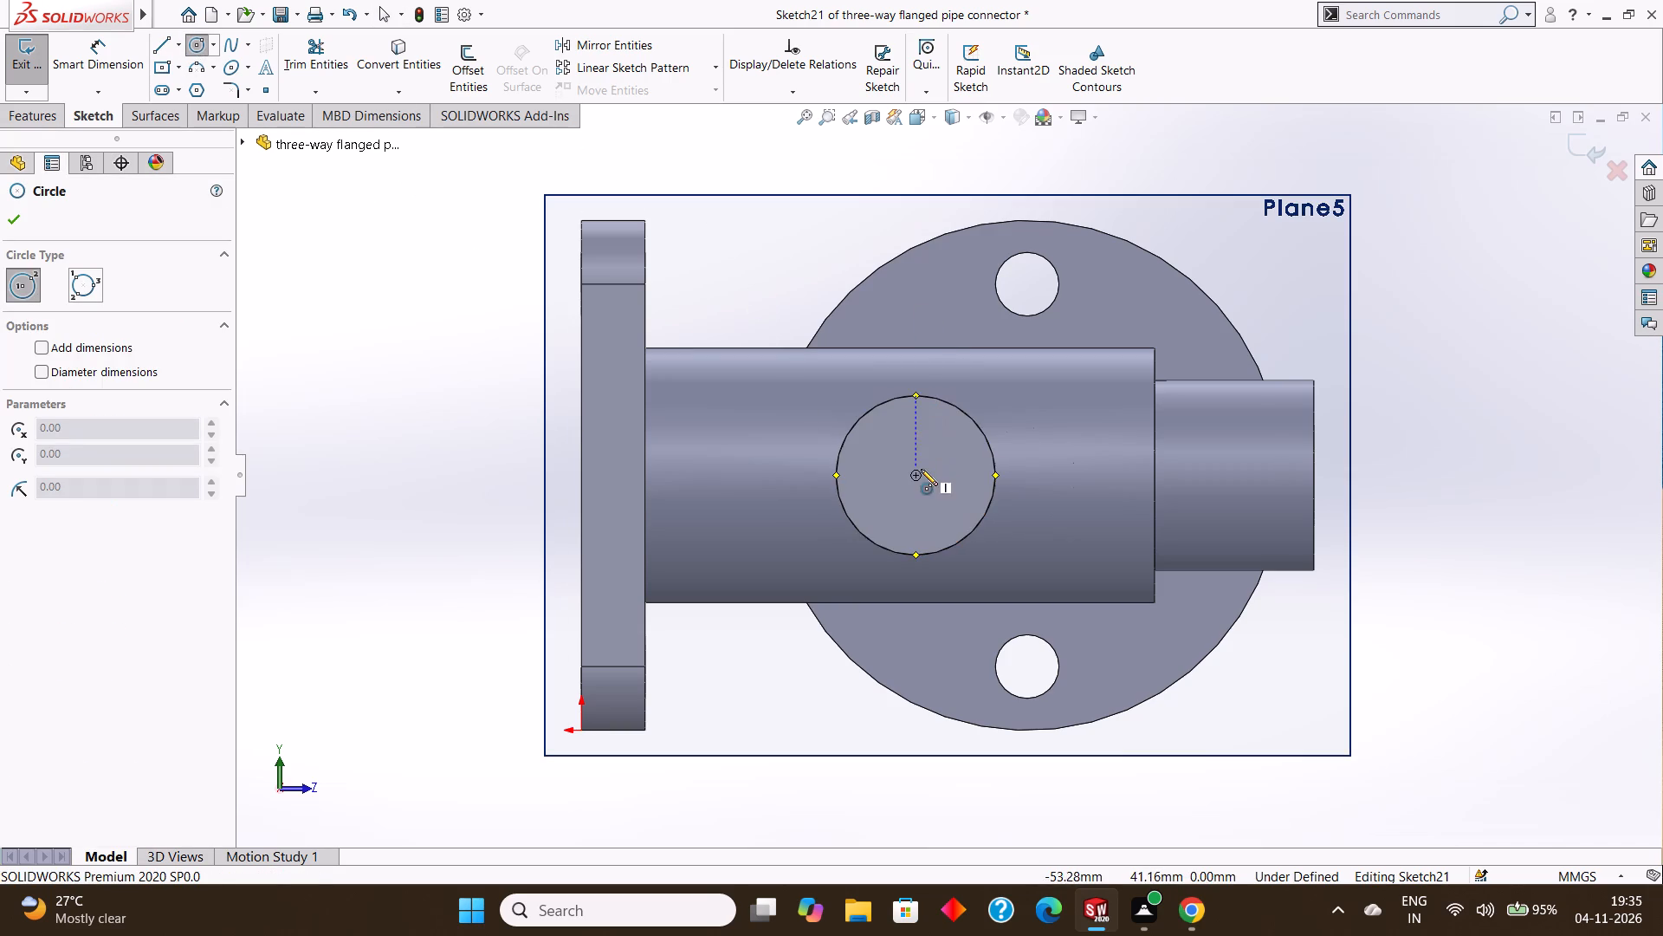
{"action": "left_click_drag", "start_coordinate": [915, 476], "coordinate": [991, 442]}
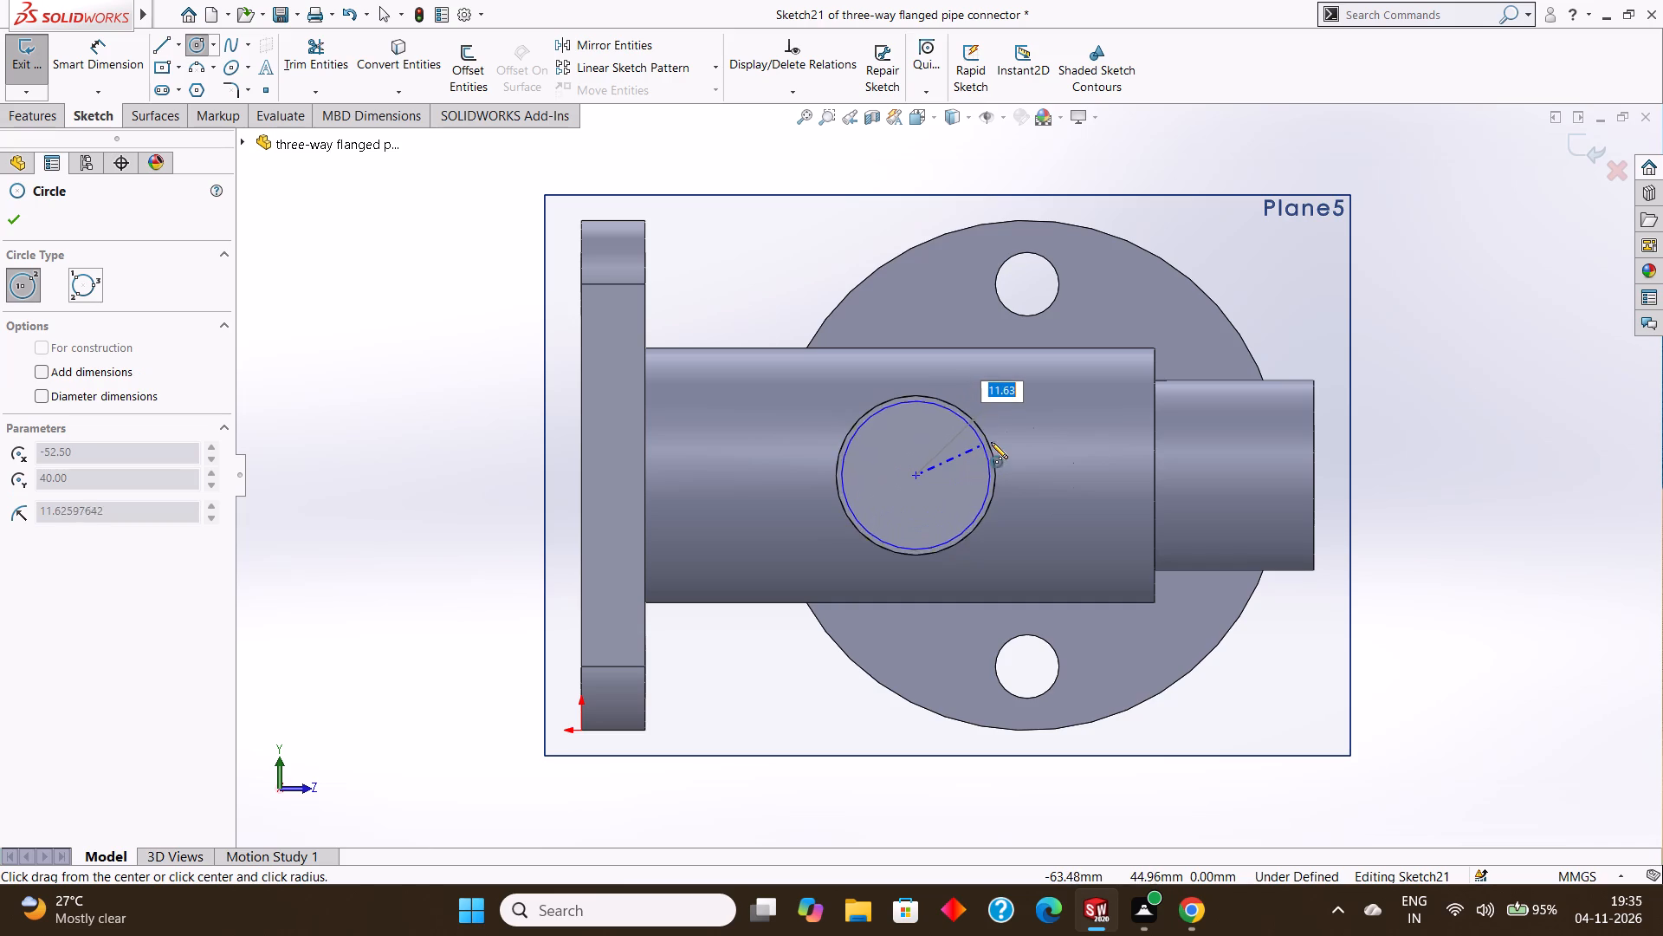
{"action": "left_click_drag", "start_coordinate": [991, 442], "coordinate": [993, 441]}
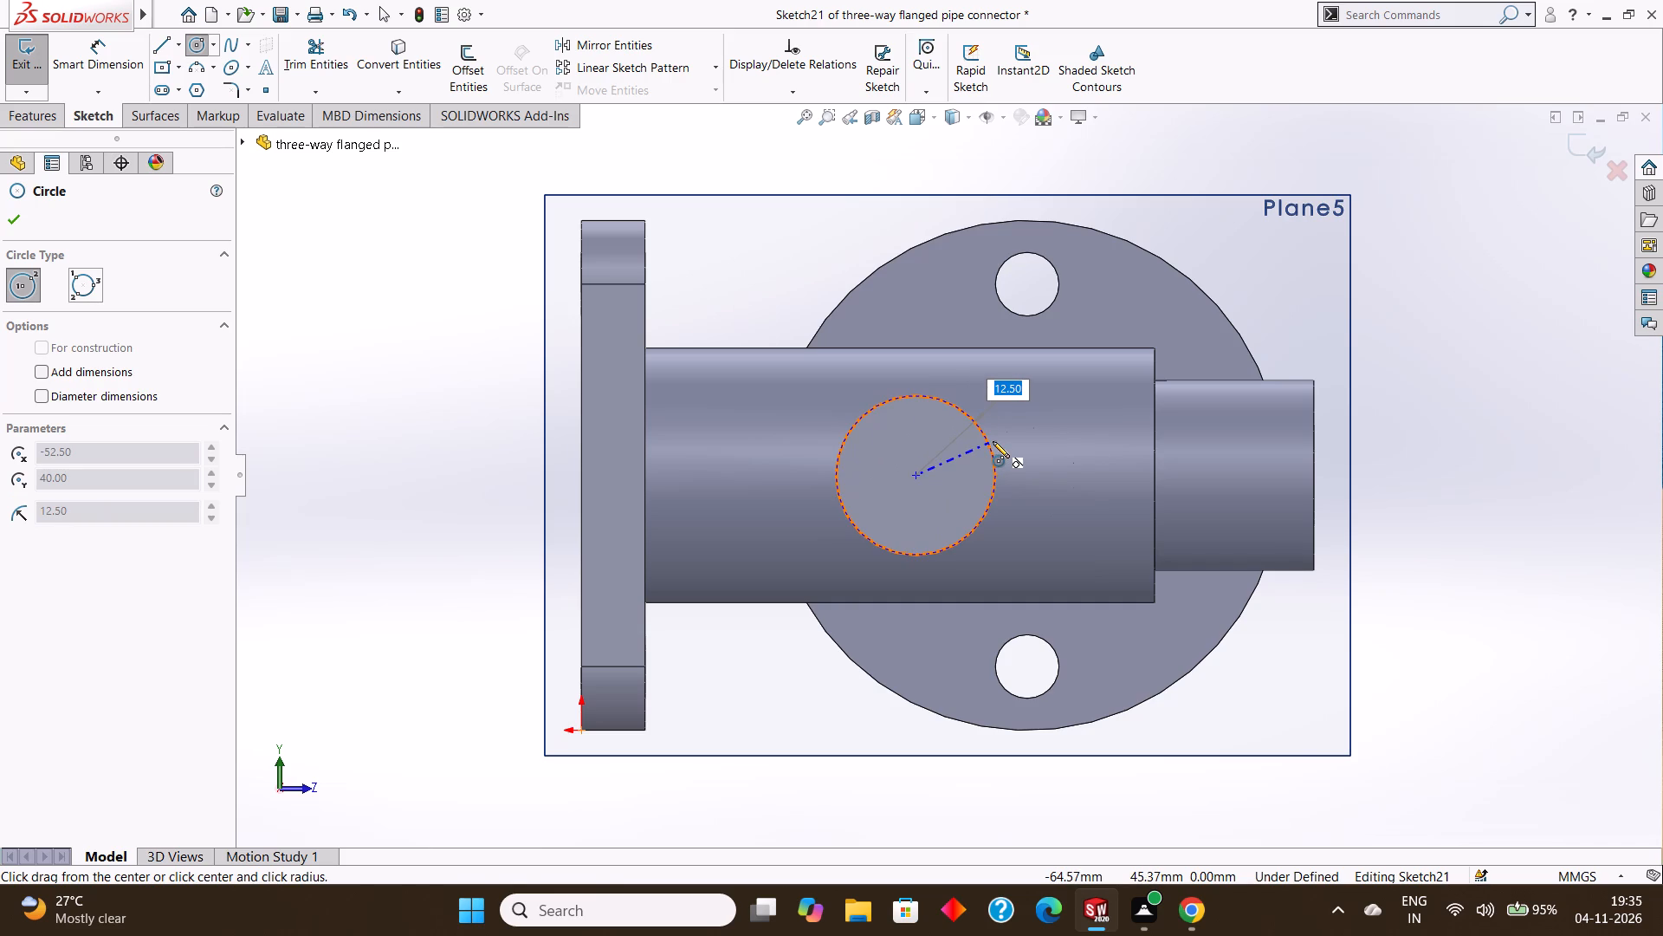
{"action": "left_click_drag", "start_coordinate": [993, 441], "coordinate": [995, 437]}
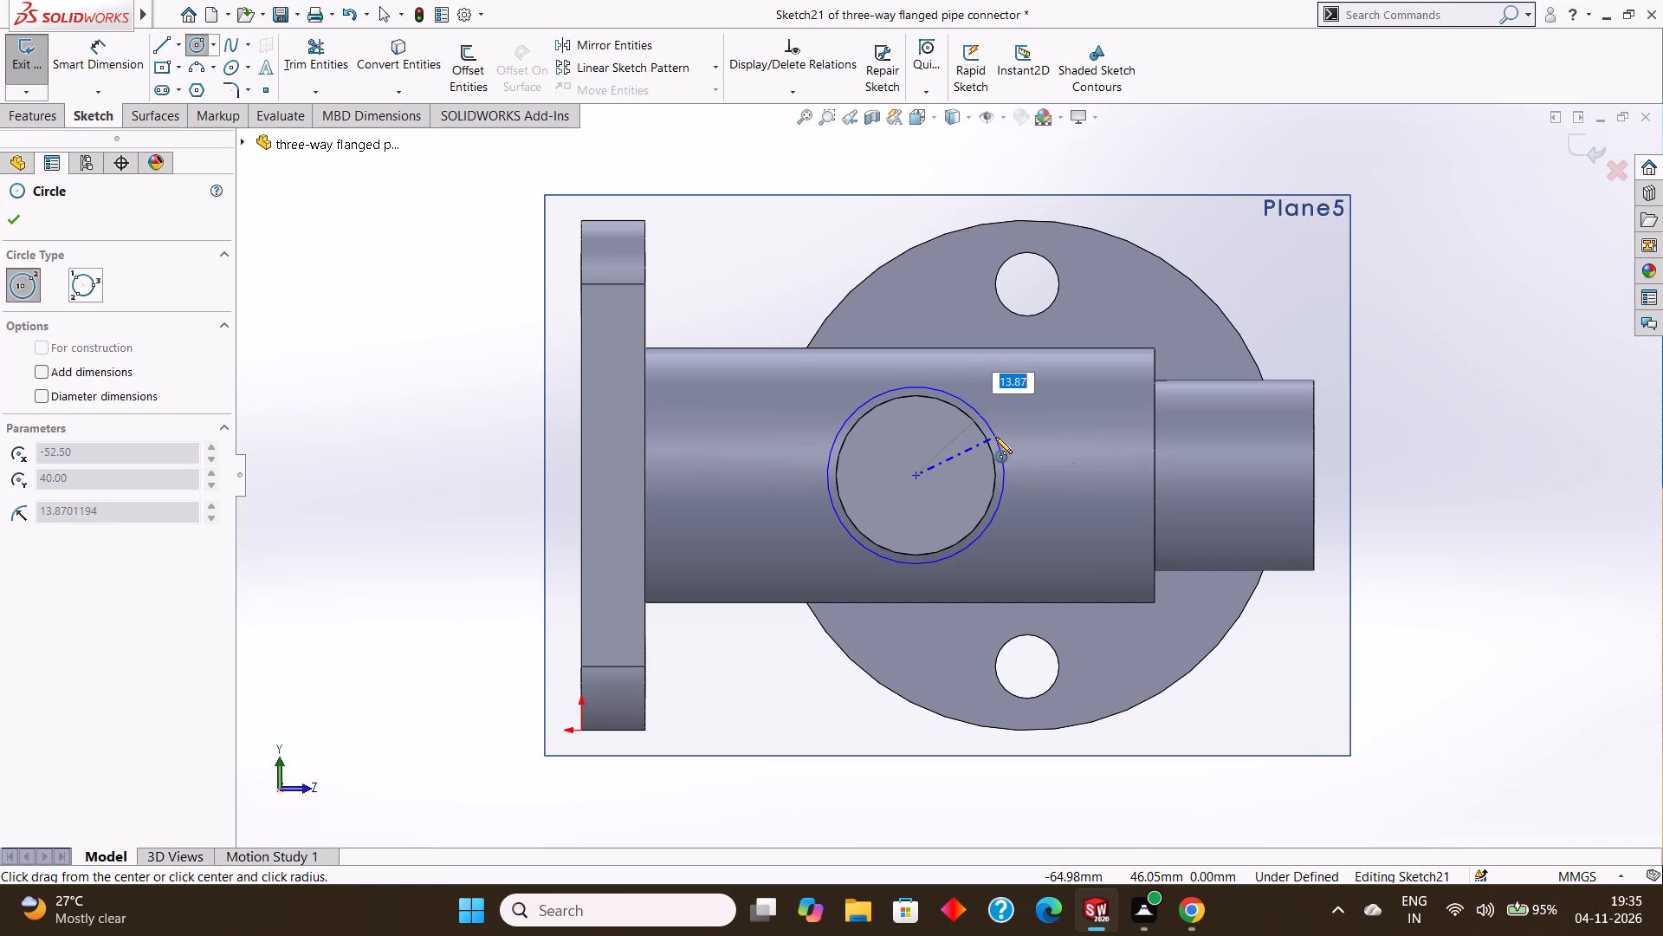
{"action": "left_click_drag", "start_coordinate": [995, 437], "coordinate": [1001, 434]}
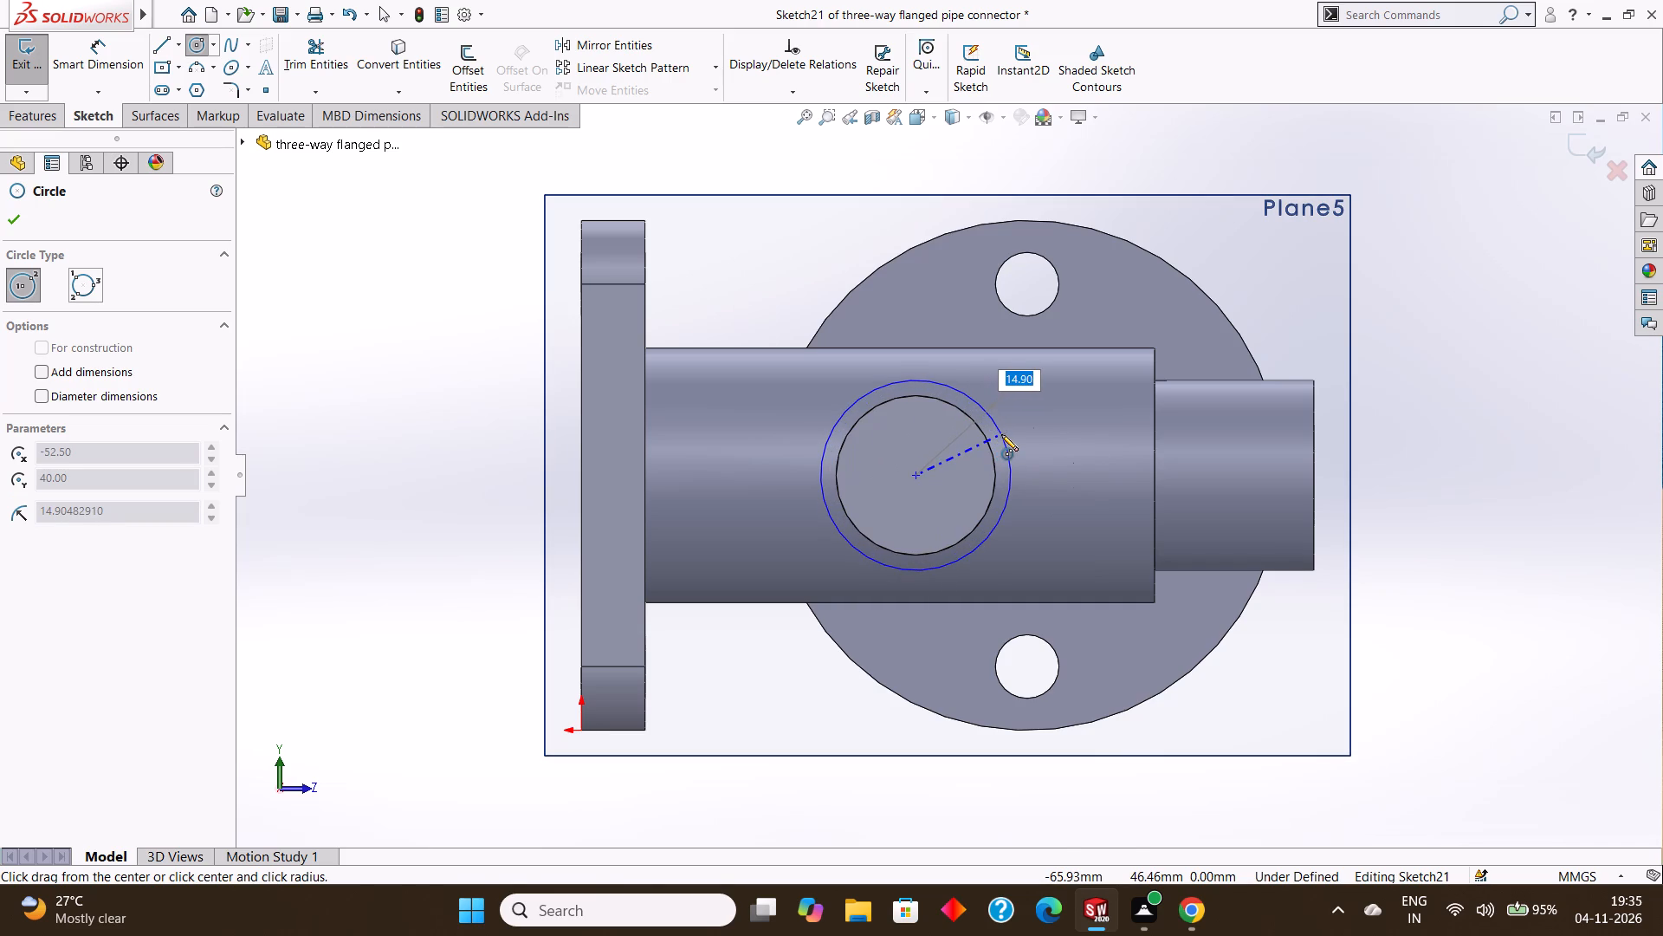
{"action": "left_click_drag", "start_coordinate": [1001, 434], "coordinate": [1008, 429]}
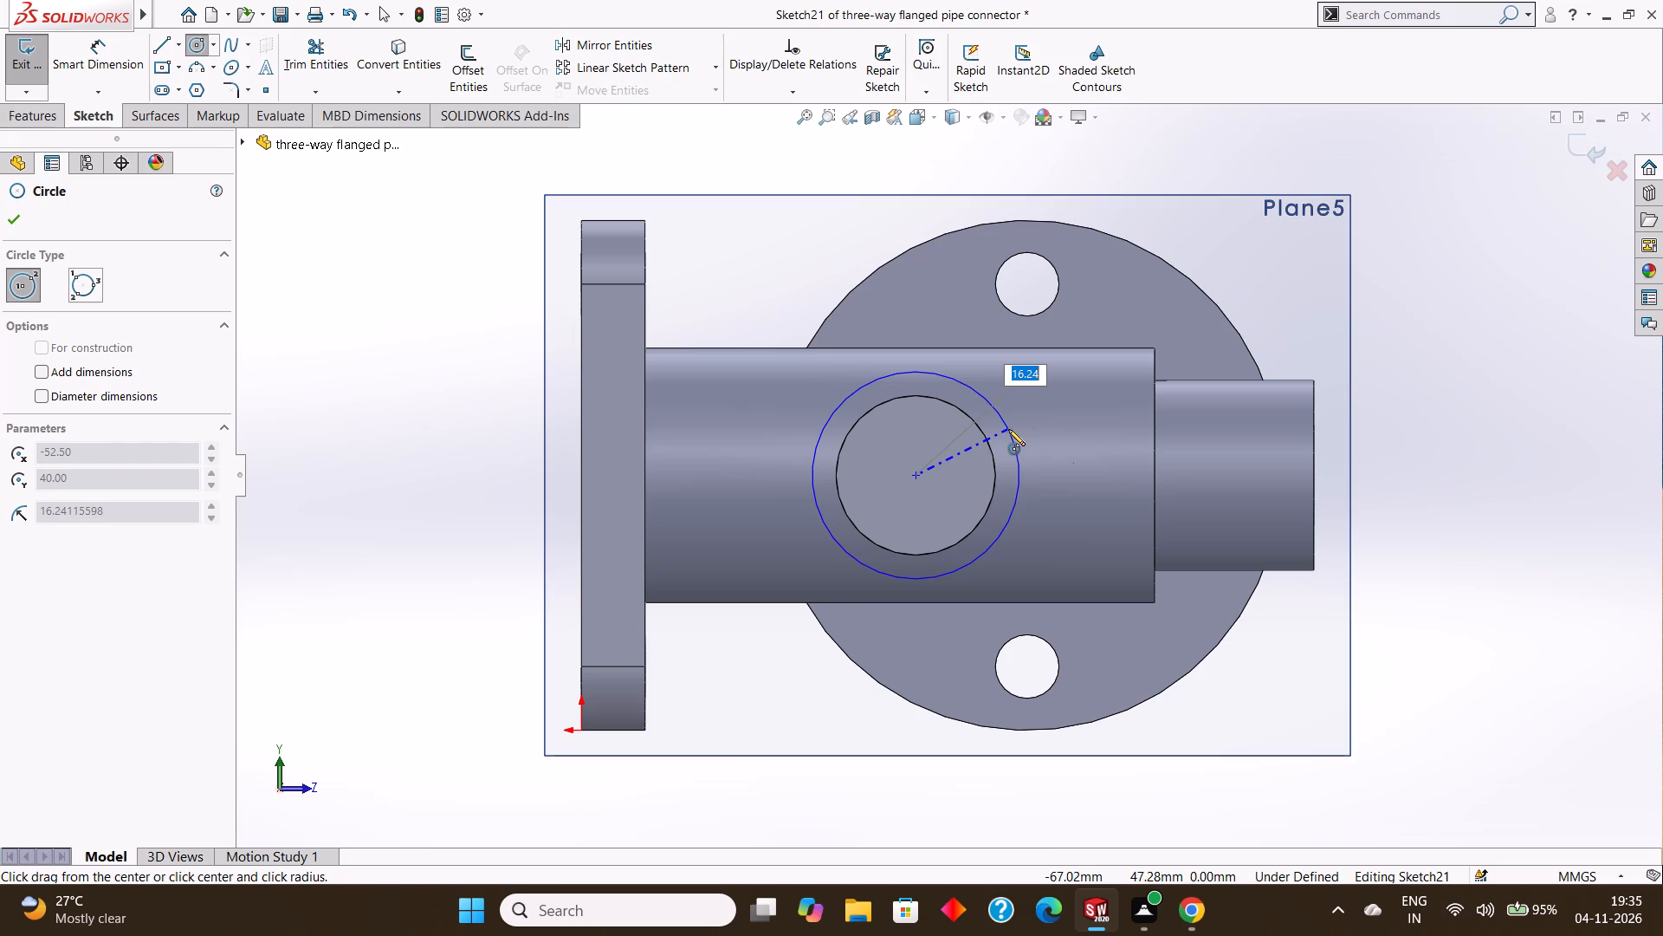
{"action": "left_click_drag", "start_coordinate": [1008, 429], "coordinate": [1011, 427]}
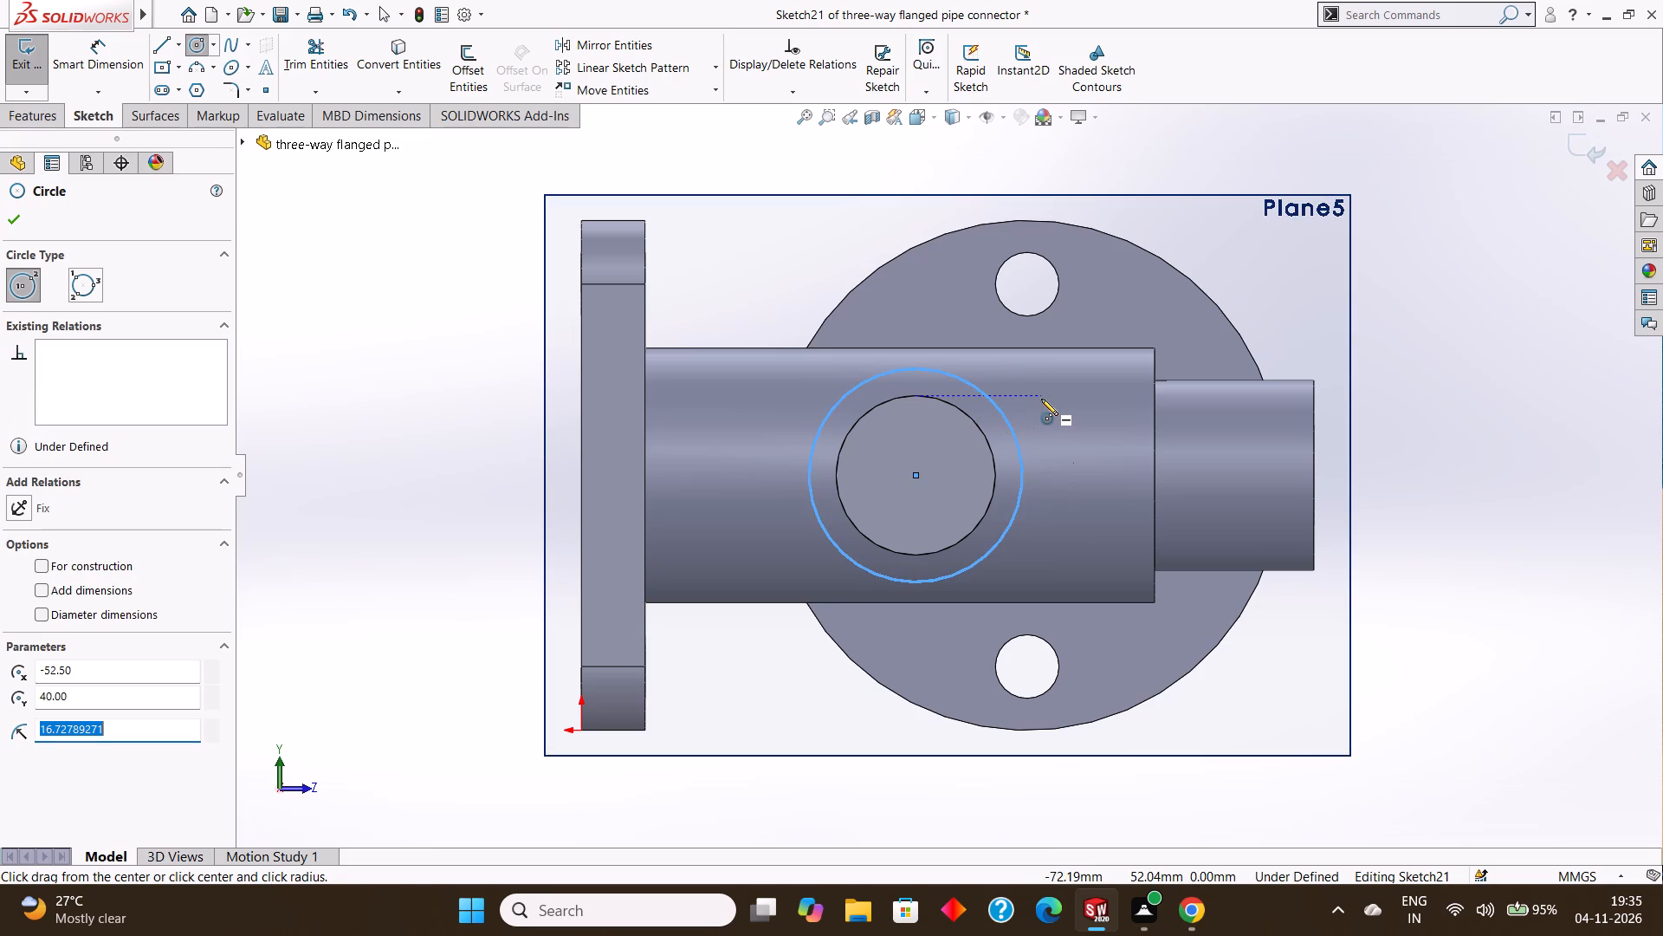
{"action": "key", "text": "BackSpace"}
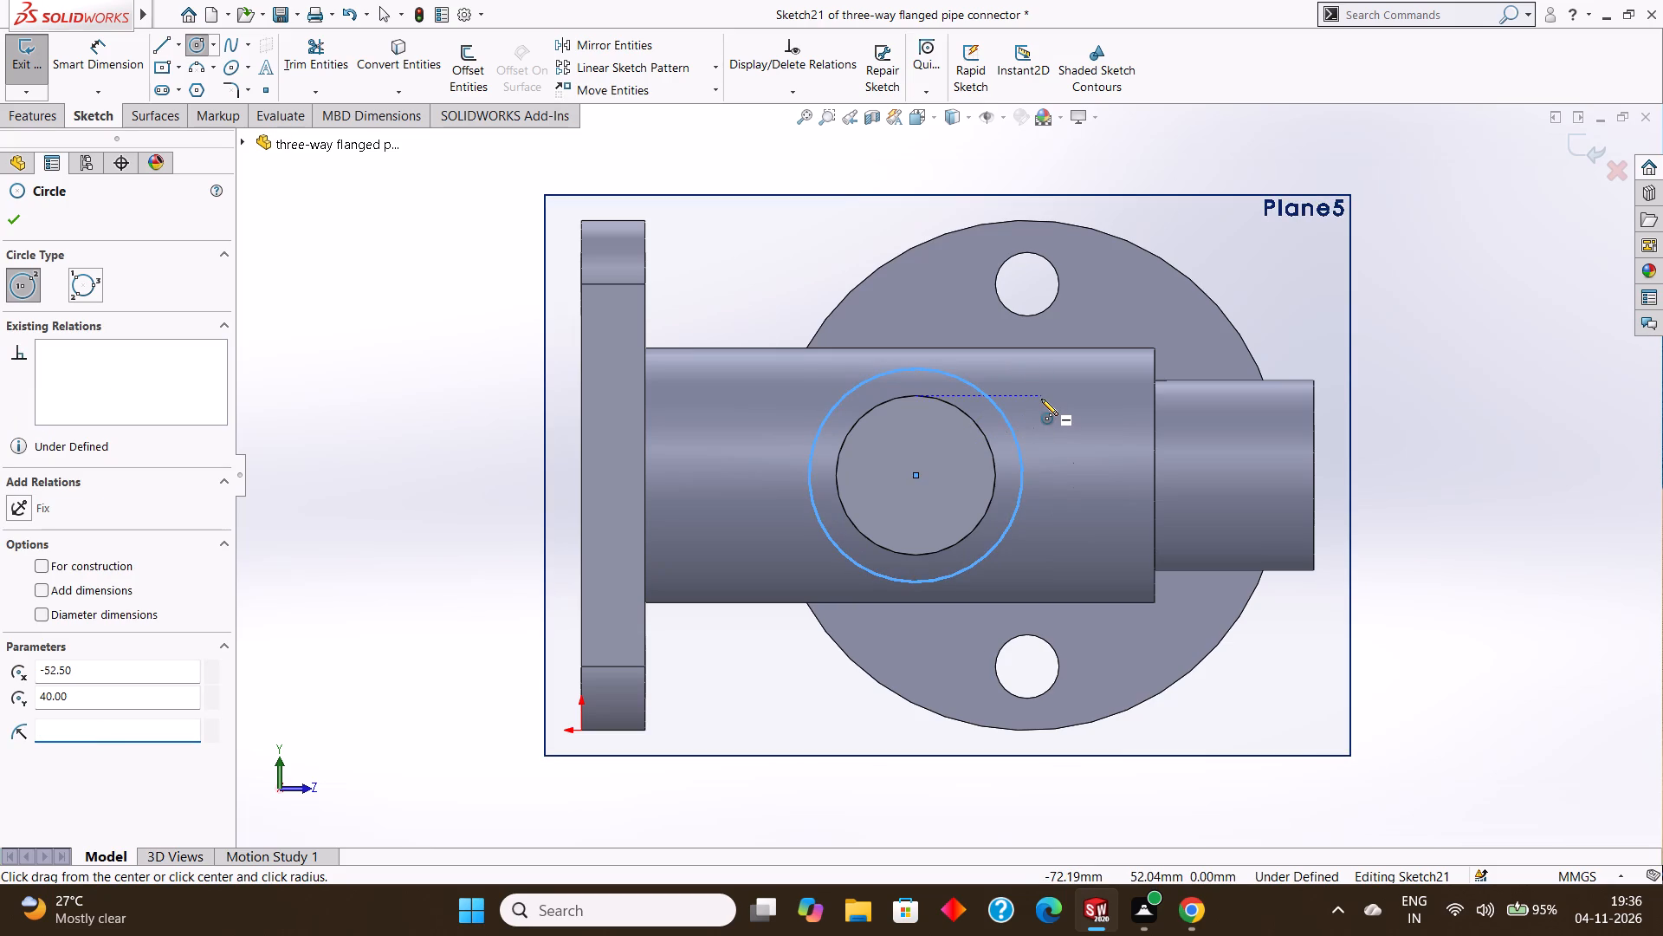
{"action": "type", "text": "15"}
{"action": "key", "text": "Return"}
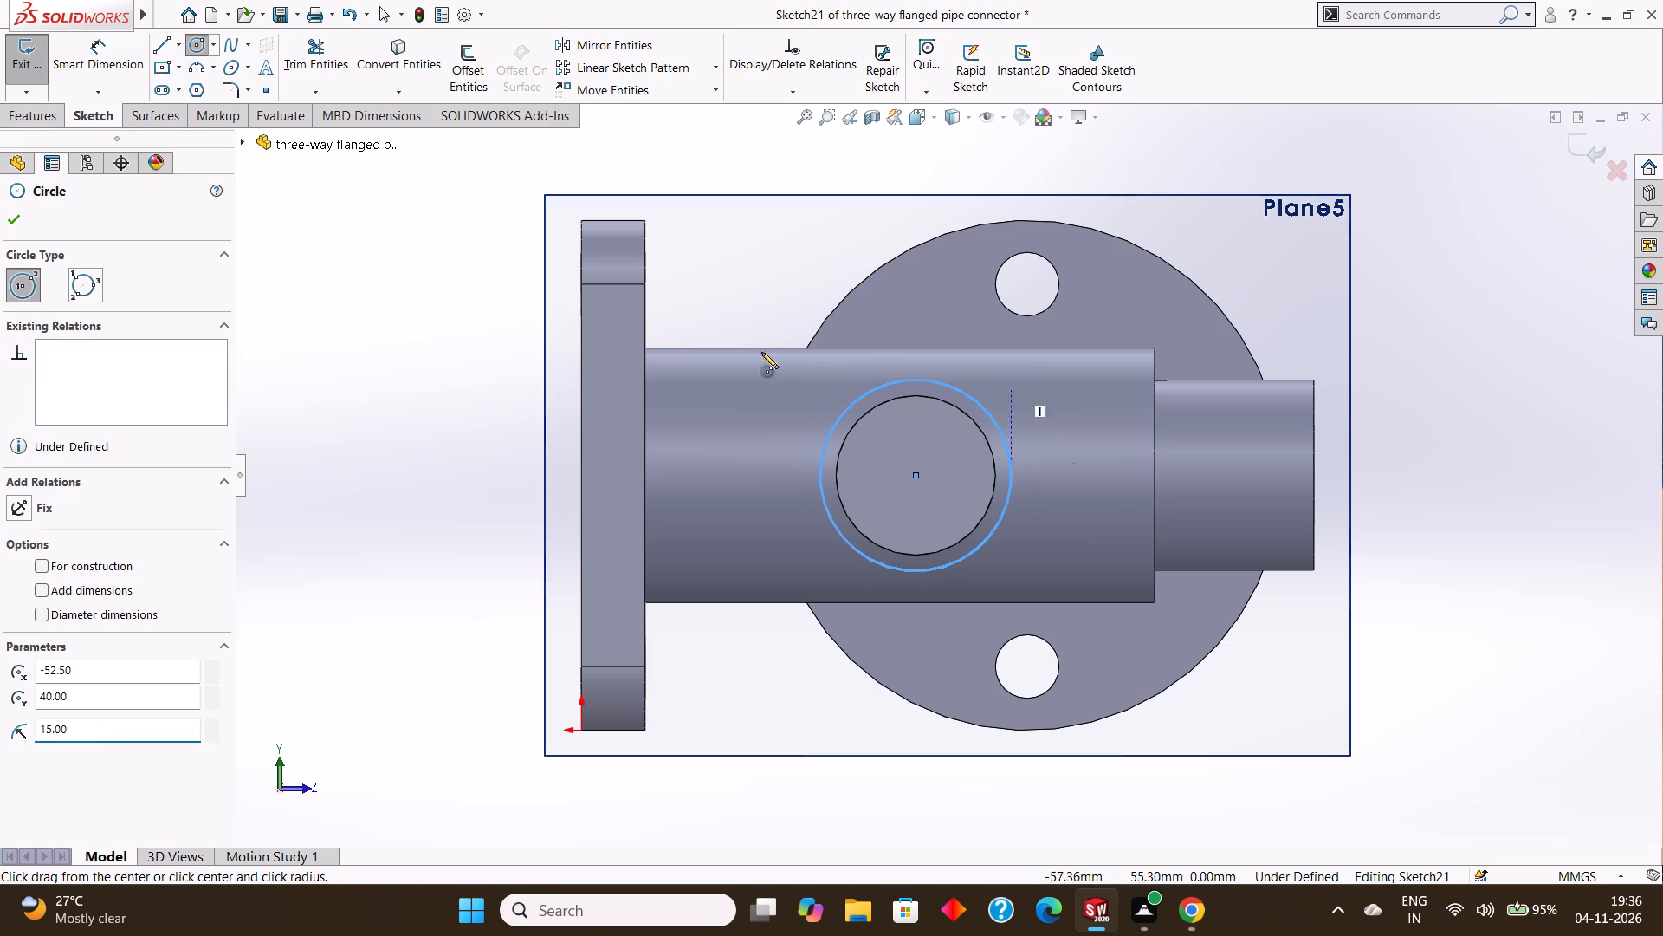
{"action": "left_click", "coordinate": [23, 218]}
Add a diameter dimension to the new circle around the side boss, placed above it.
{"action": "left_click", "coordinate": [98, 65]}
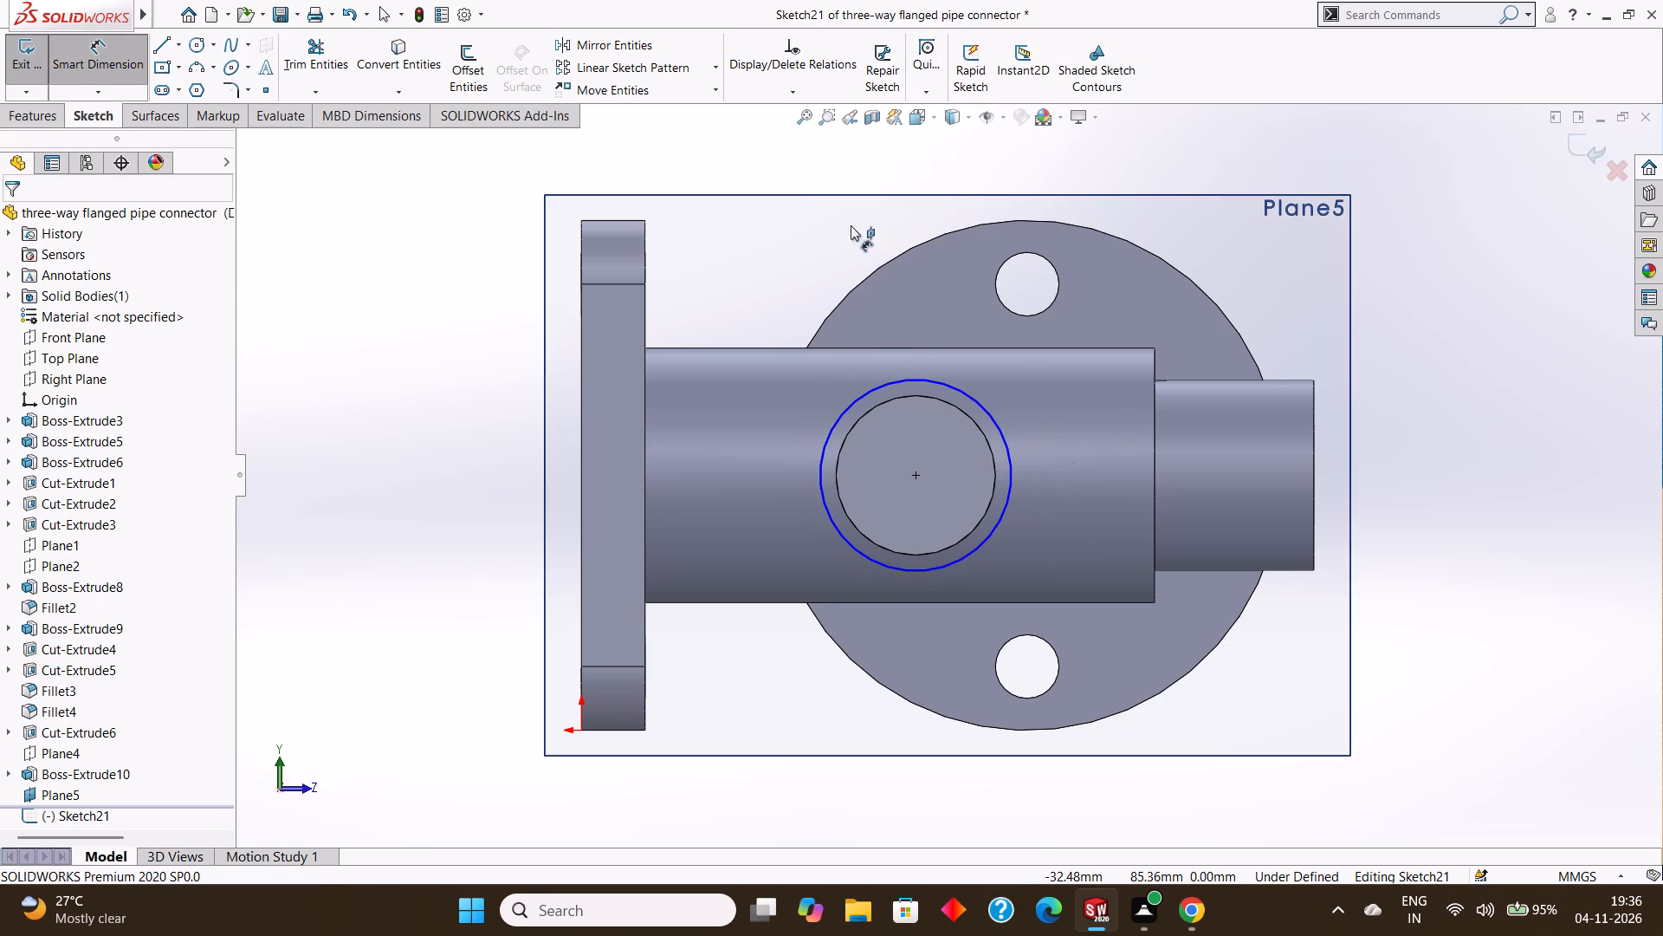
{"action": "left_click", "coordinate": [908, 378]}
{"action": "left_click", "coordinate": [921, 252]}
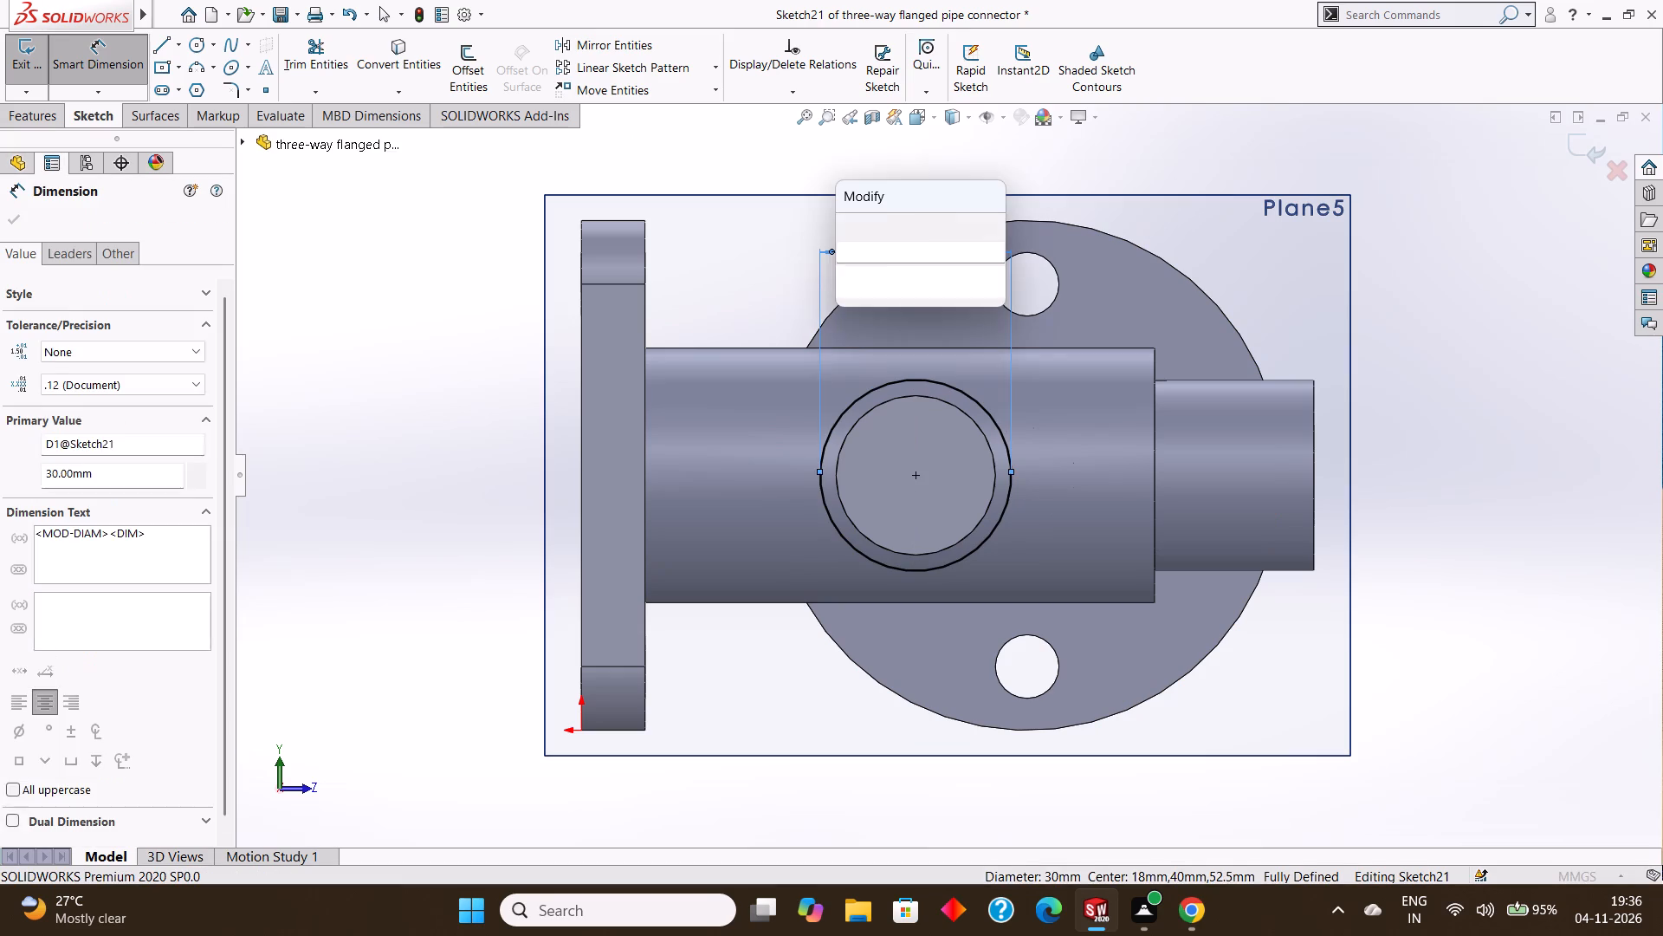
{"action": "left_click", "coordinate": [844, 230]}
{"action": "left_click", "coordinate": [13, 214]}
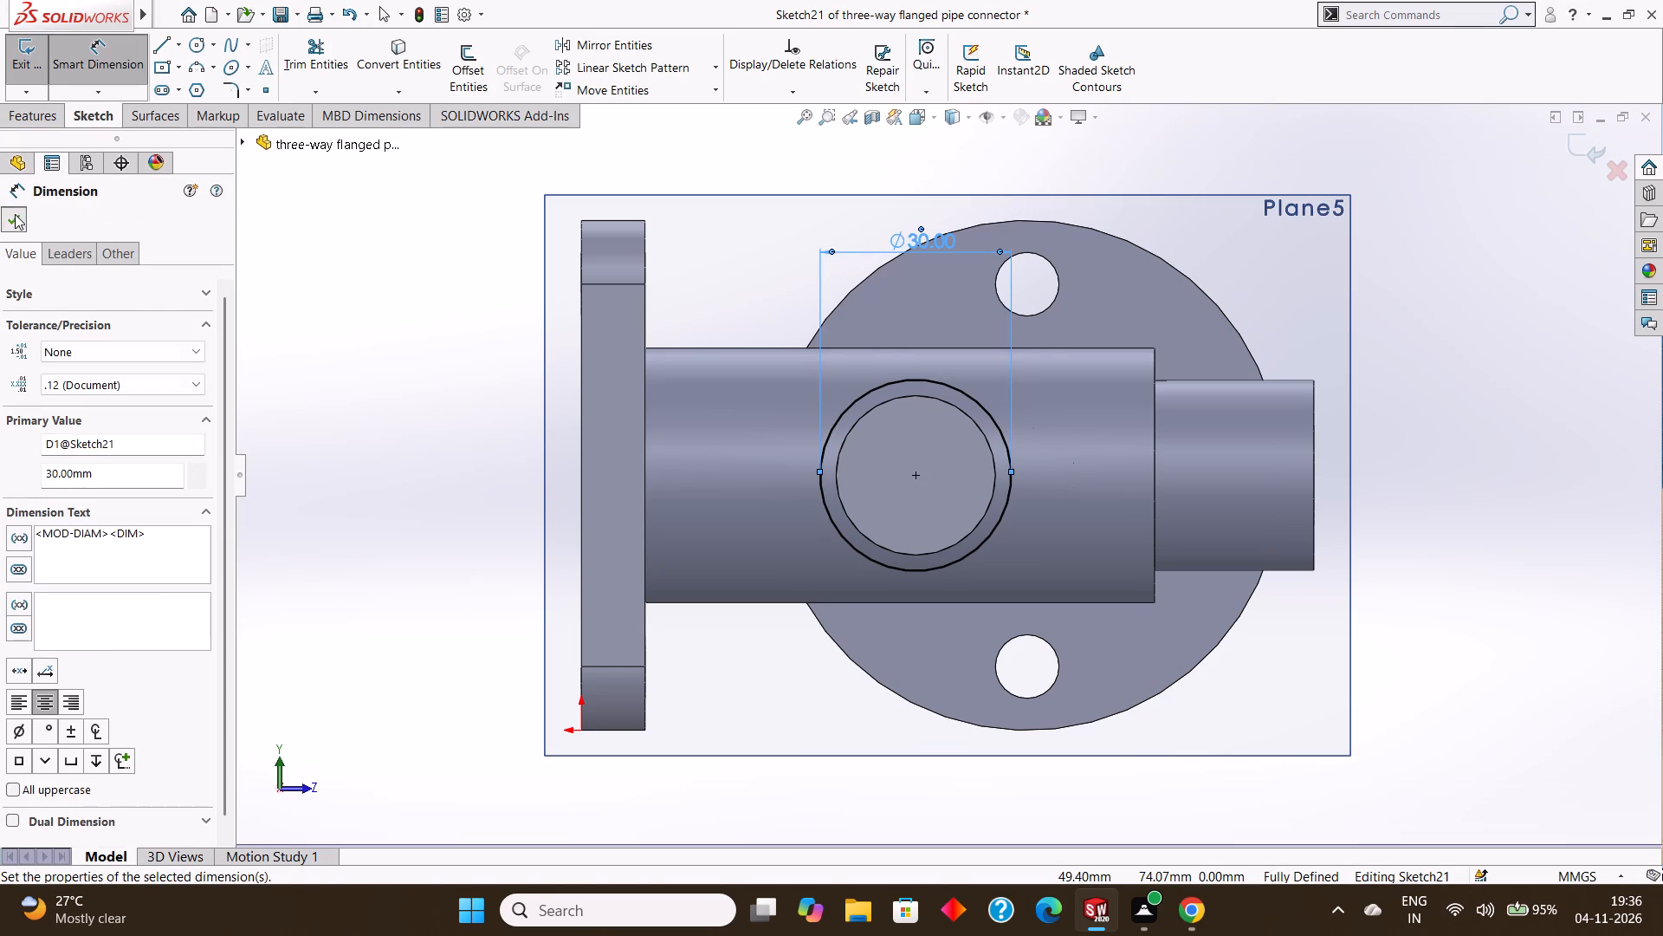
Extrude the 30 mm circle 24 mm from the offset plane, reversed to point outward from the main pipe, merged with the body.
{"action": "middle_click_drag", "start_coordinate": [1443, 418], "coordinate": [1305, 335]}
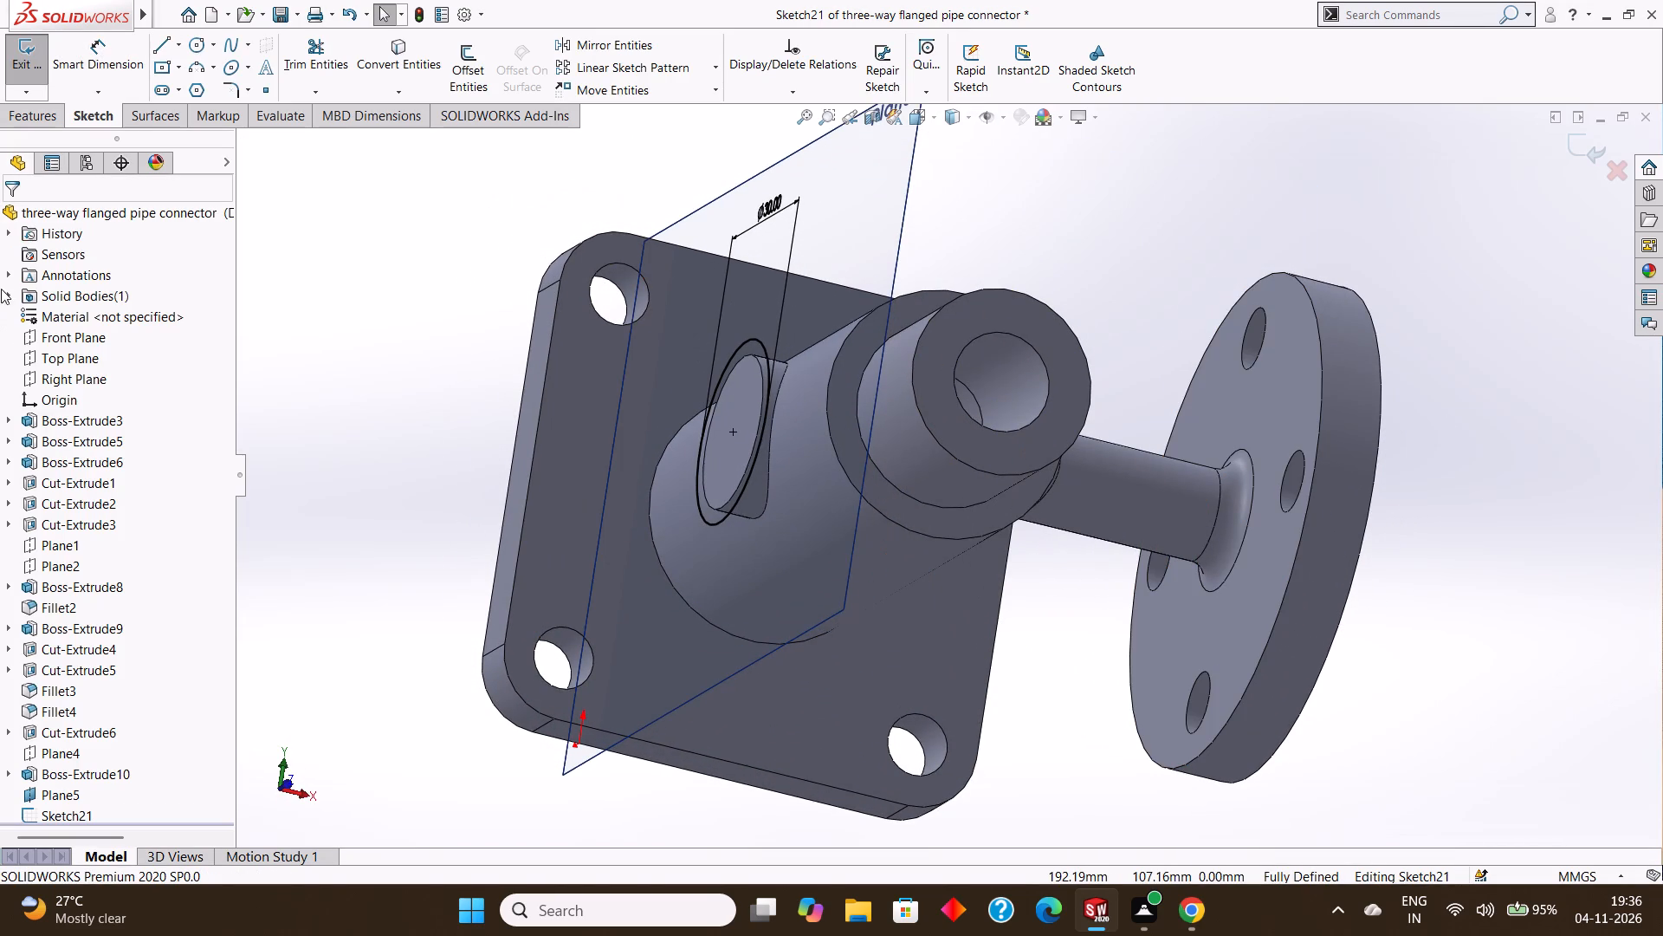
{"action": "left_click", "coordinate": [29, 122]}
{"action": "left_click", "coordinate": [42, 70]}
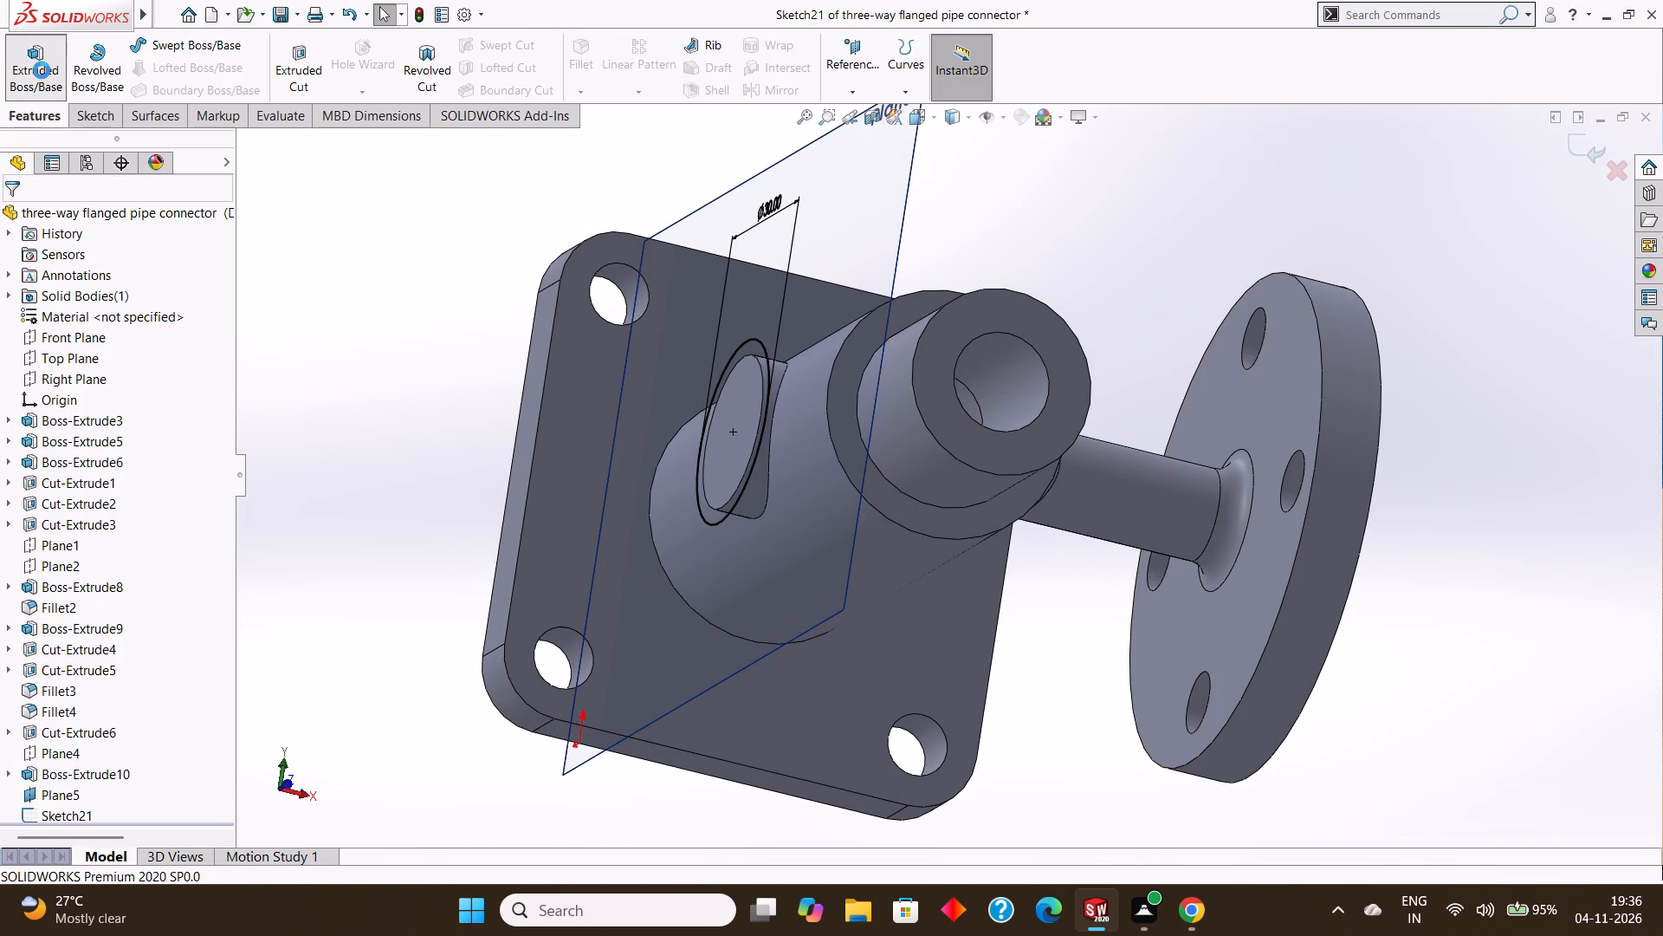
{"action": "middle_click_drag", "start_coordinate": [905, 366], "coordinate": [880, 341]}
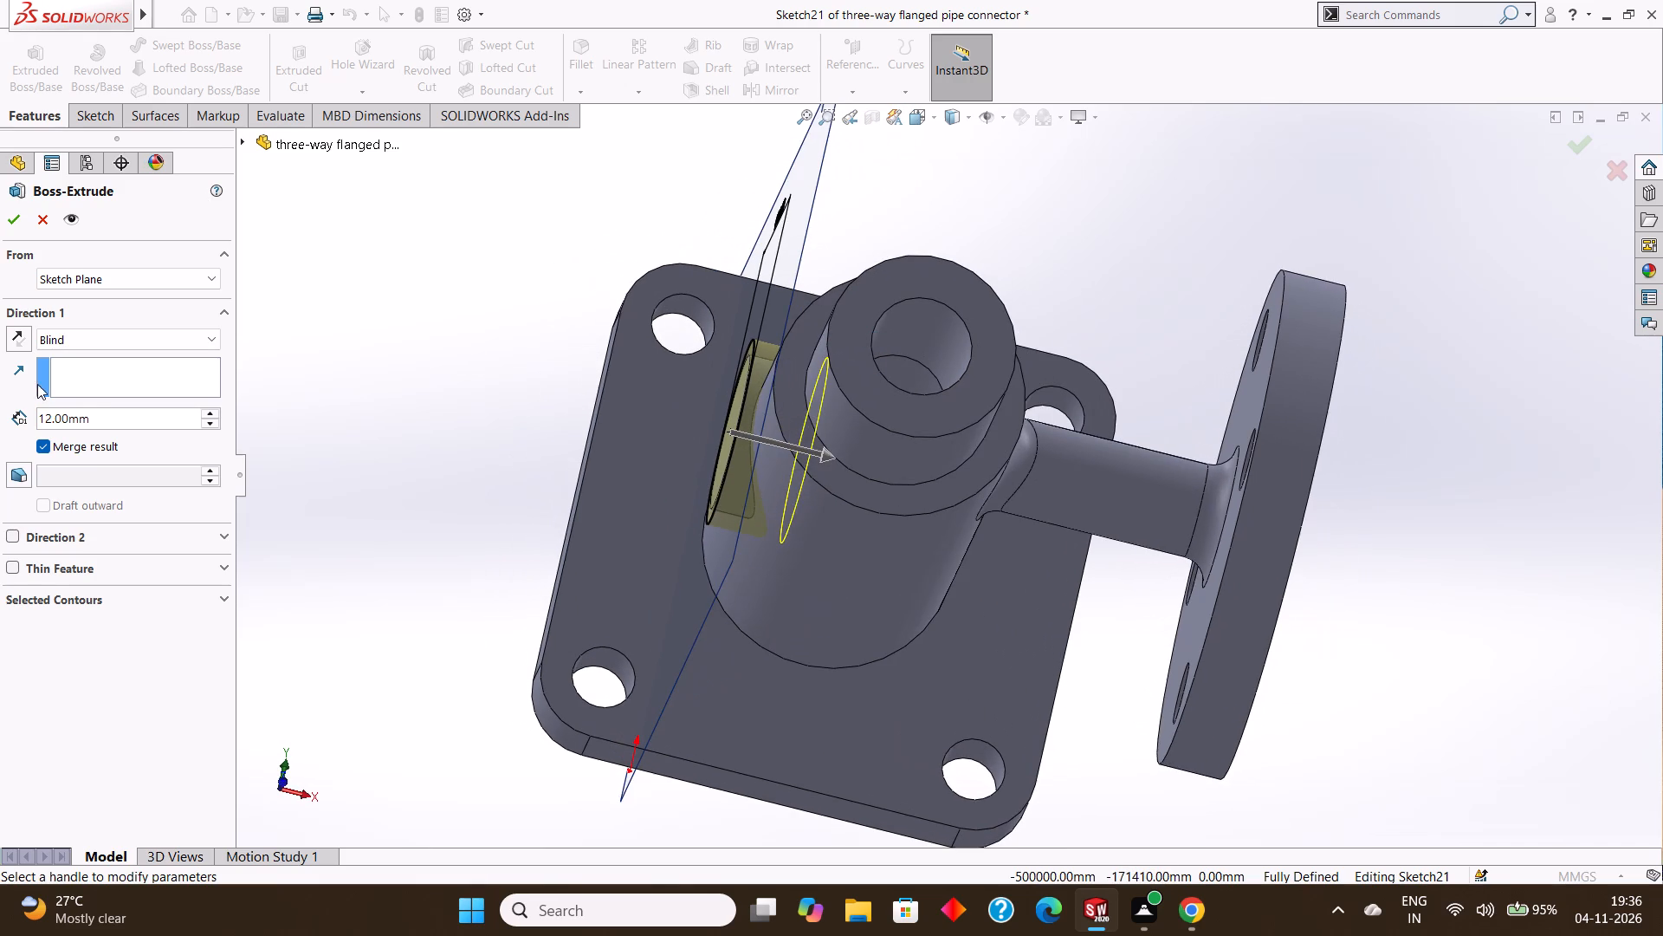
{"action": "left_click", "coordinate": [17, 340]}
{"action": "scroll", "coordinate": [816, 439], "scroll_direction": "up", "scroll_amount": 1}
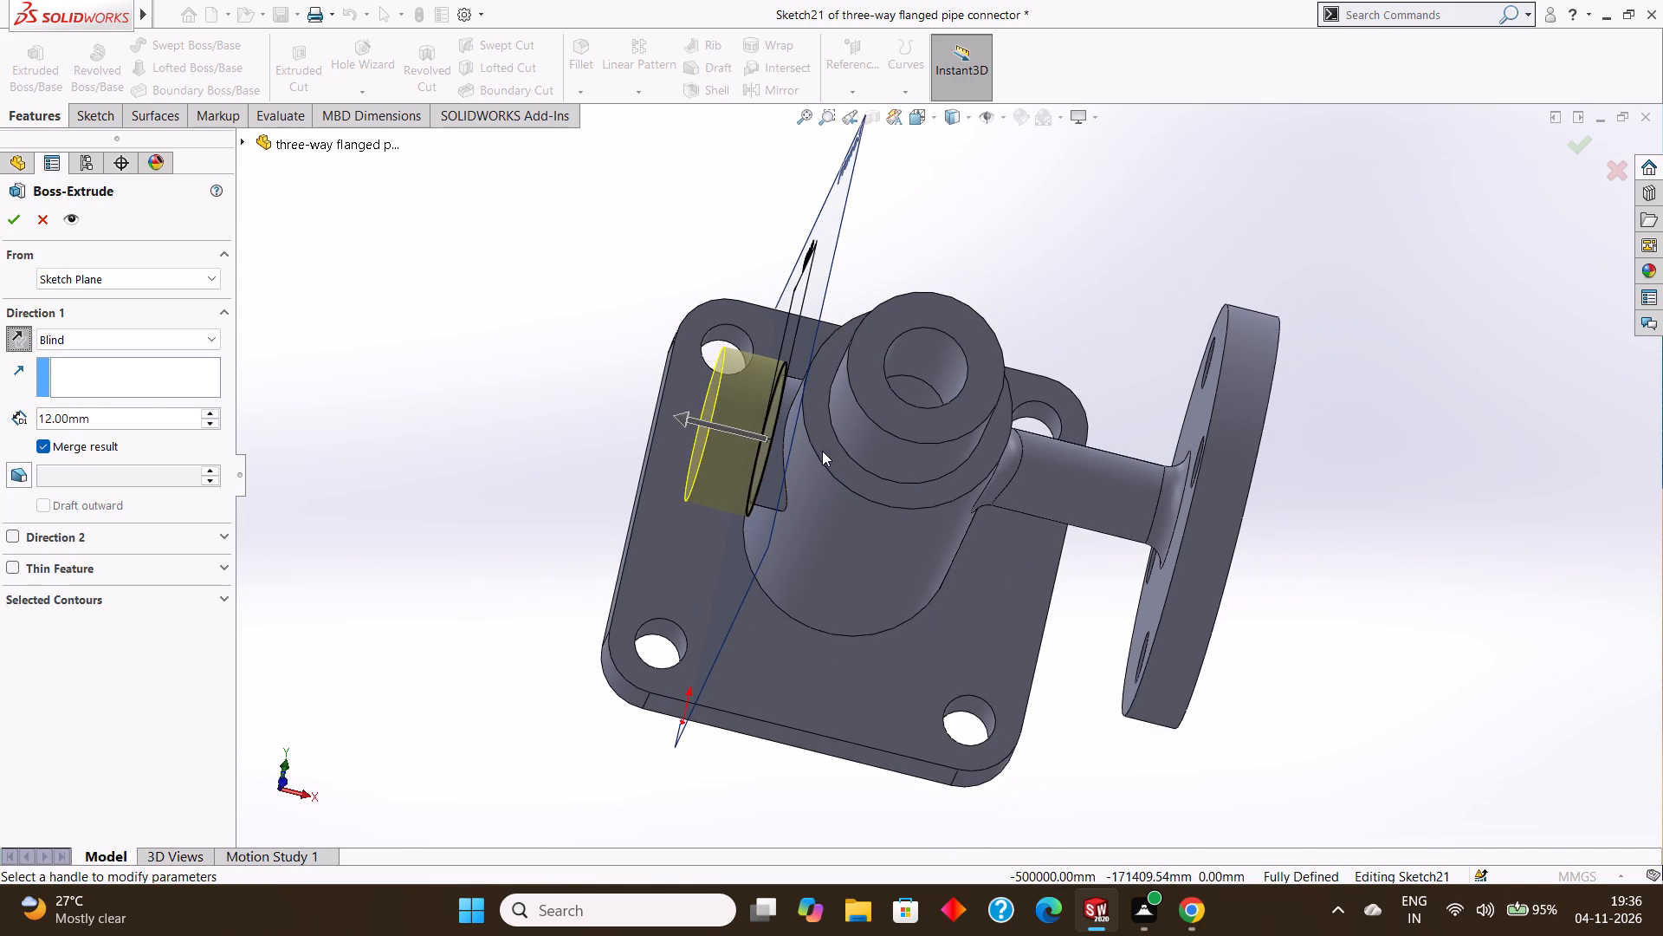
{"action": "middle_click_drag", "start_coordinate": [822, 451], "coordinate": [834, 409]}
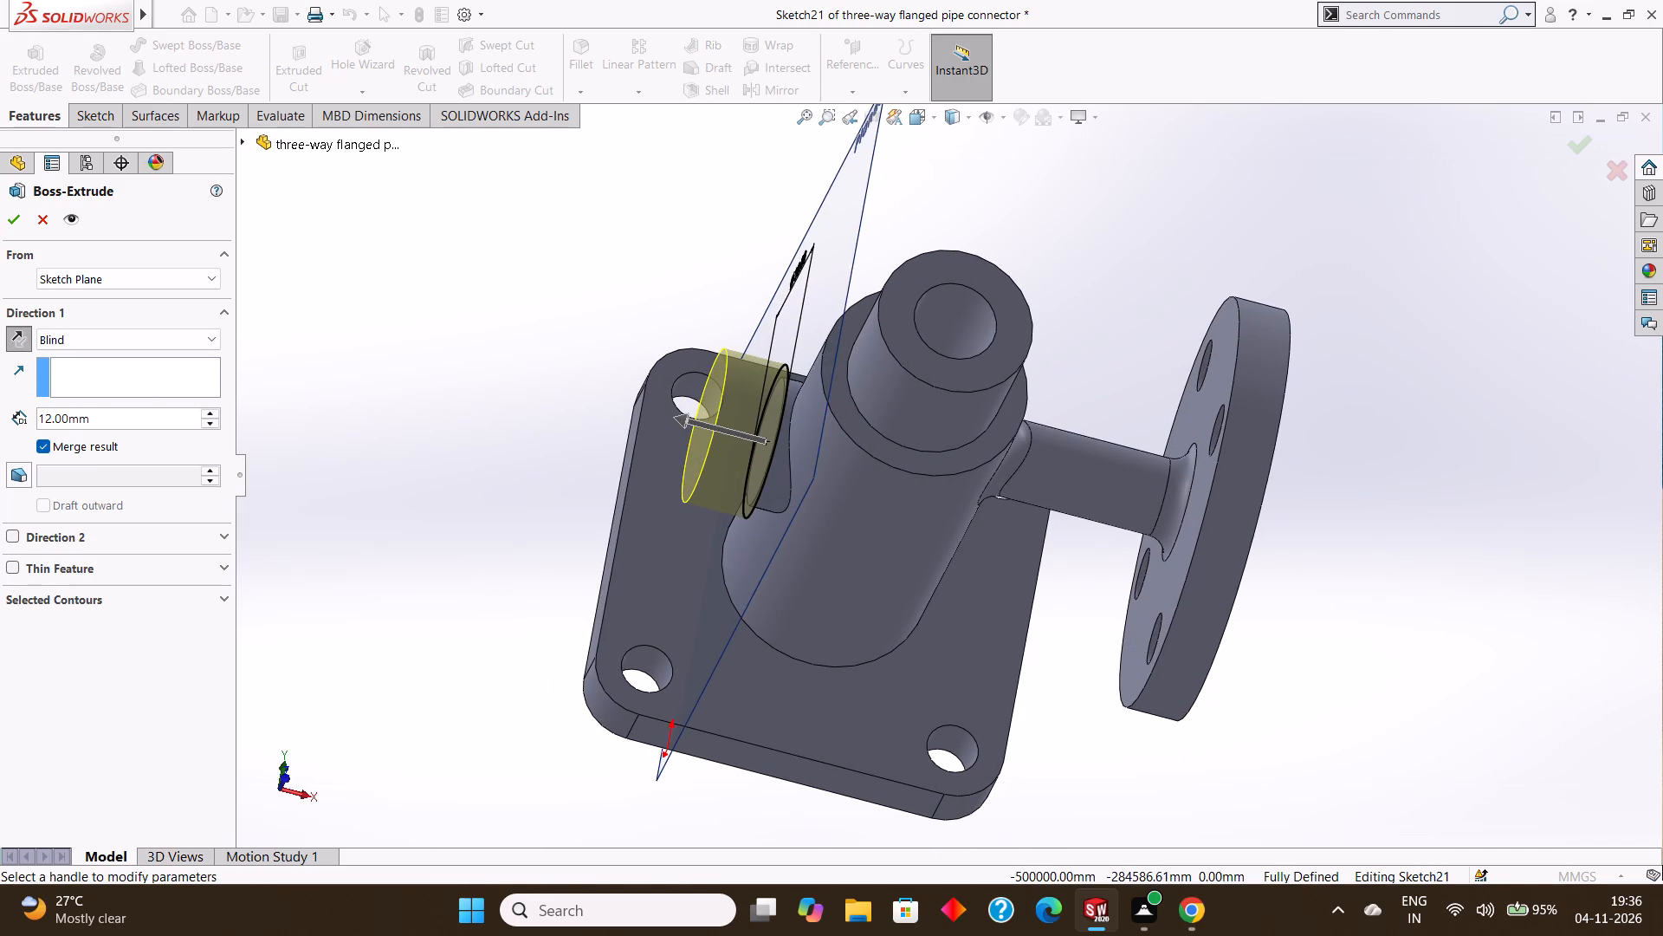
{"action": "left_click", "coordinate": [99, 419]}
{"action": "left_click_drag", "start_coordinate": [130, 416], "coordinate": [0, 408]}
{"action": "type", "text": "24"}
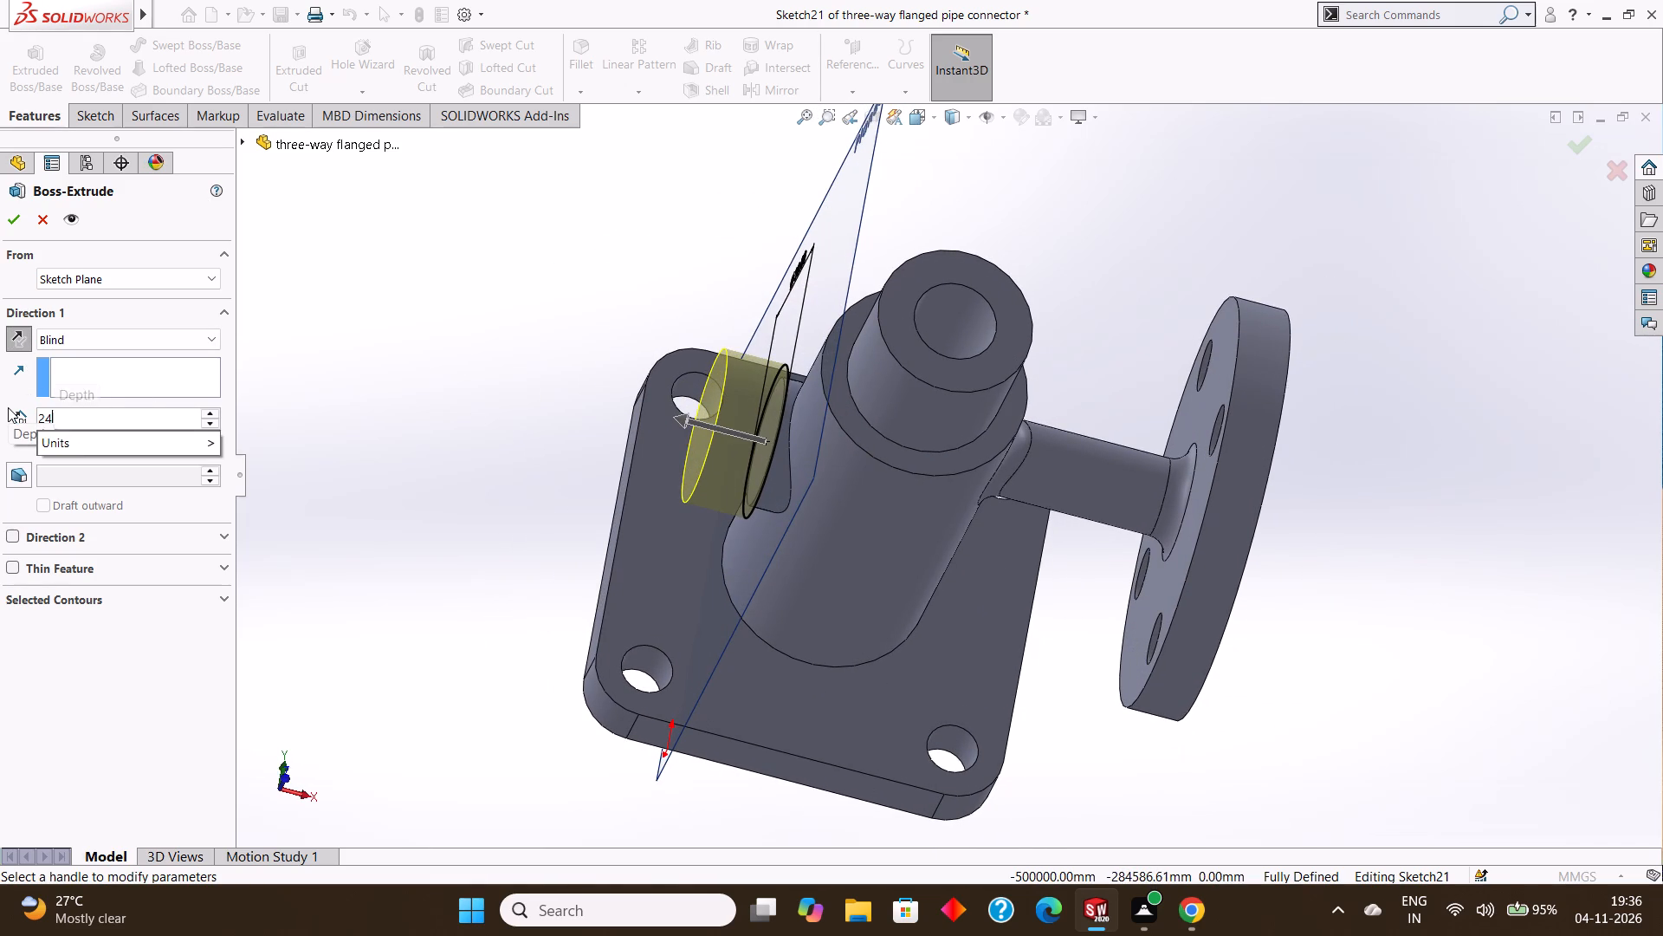
{"action": "key", "text": "Return"}
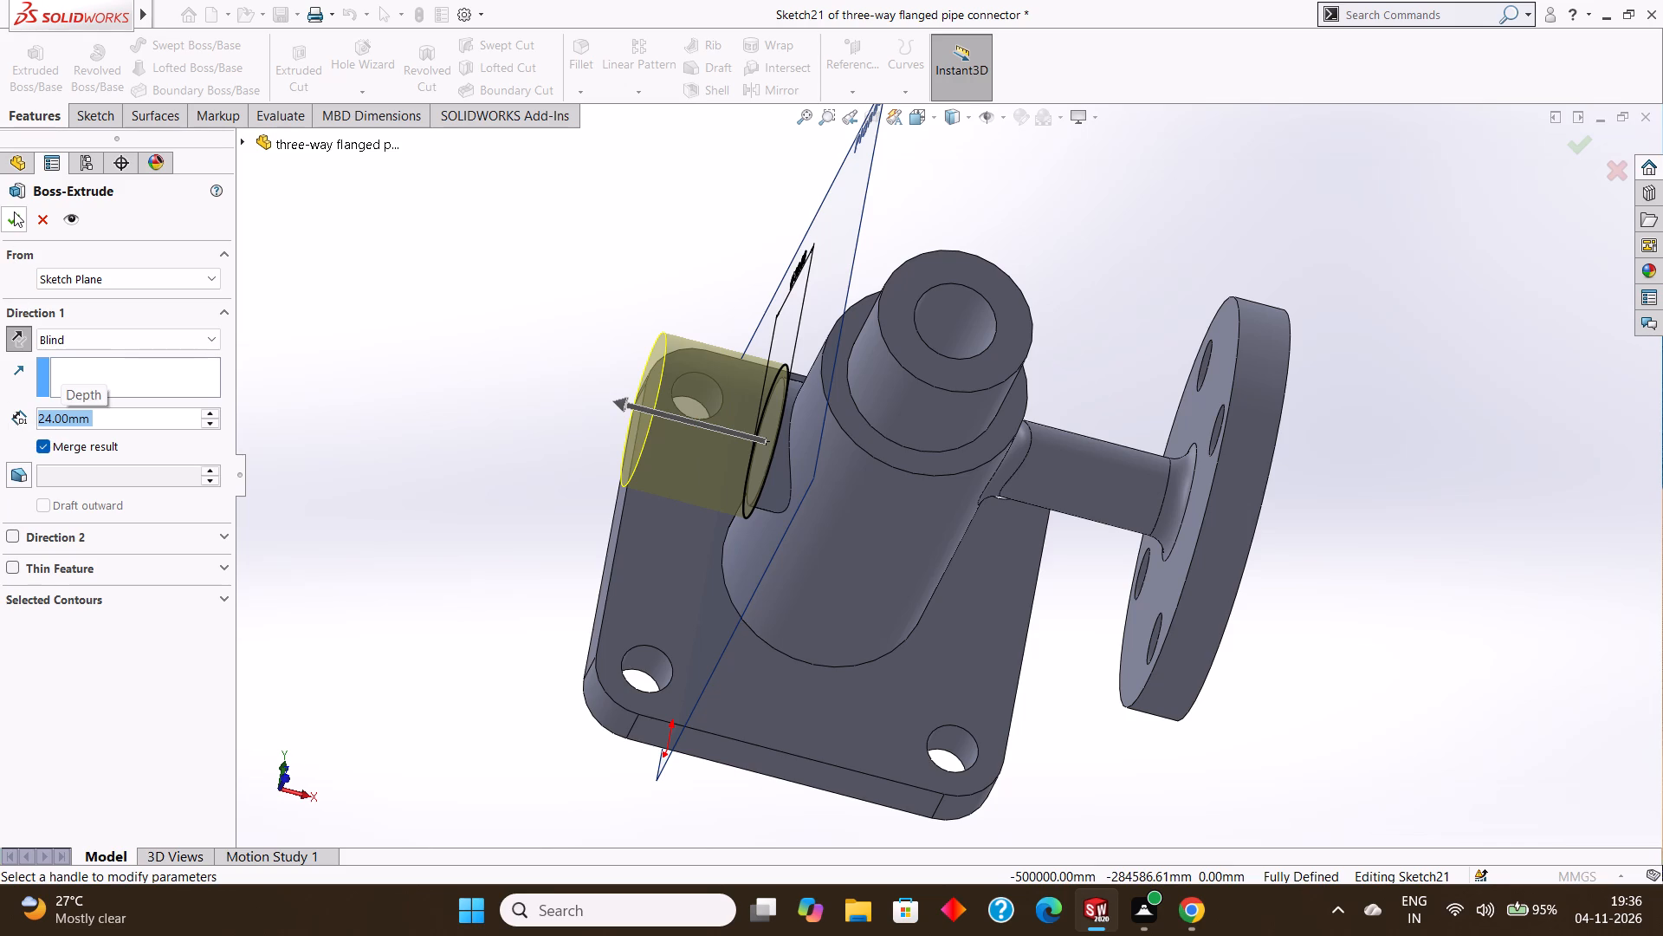
{"action": "left_click", "coordinate": [14, 211]}
{"action": "left_click", "coordinate": [651, 270]}
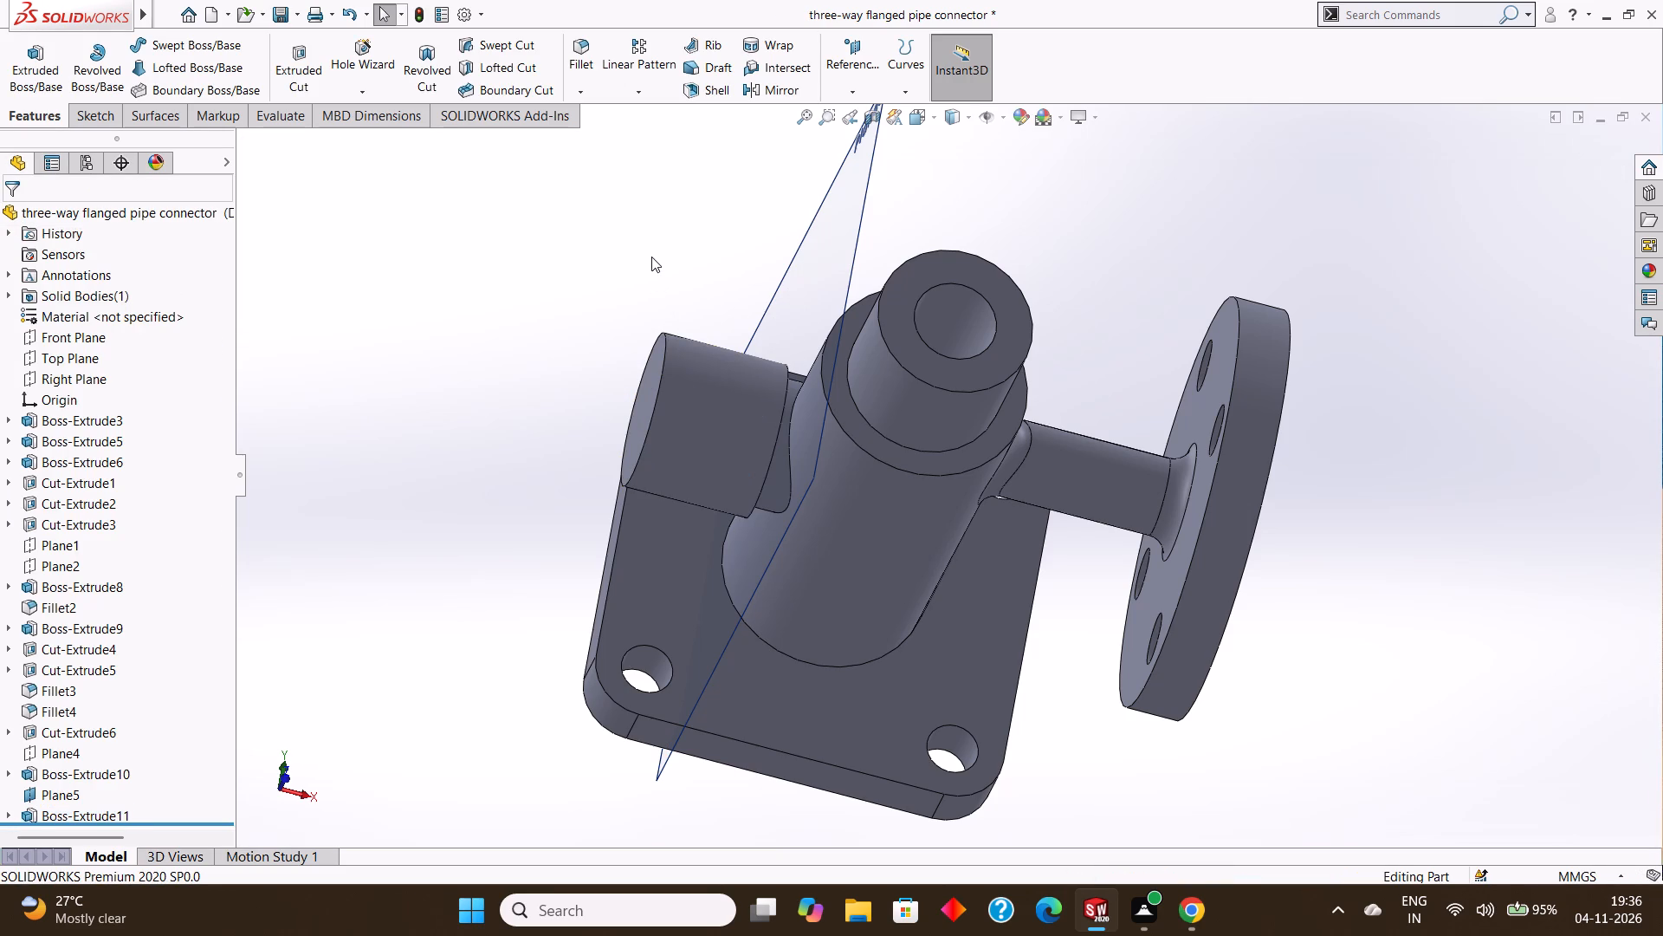
Hide the 18 mm offset plane.
{"action": "middle_click_drag", "start_coordinate": [651, 256], "coordinate": [674, 292]}
{"action": "right_click", "coordinate": [861, 224]}
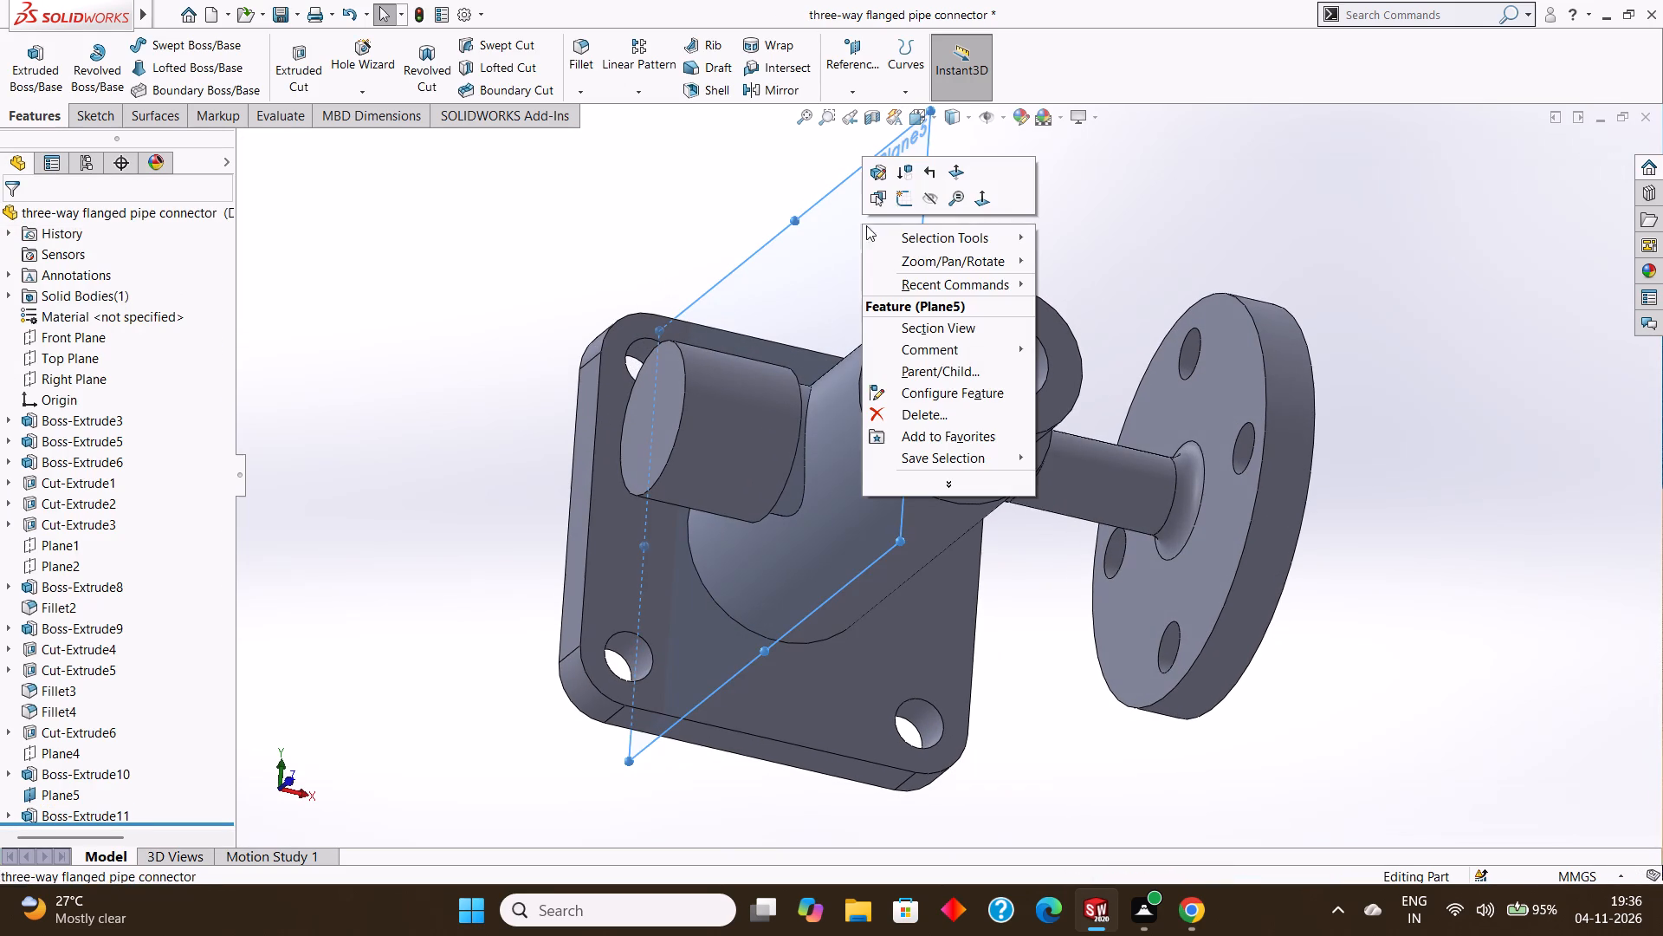
{"action": "left_click", "coordinate": [925, 201]}
On the outer end face of the extruded side boss, viewed square-on, sketch a concentric circle of about 7.35 mm radius.
{"action": "middle_click_drag", "start_coordinate": [706, 384], "coordinate": [798, 370]}
{"action": "left_click", "coordinate": [783, 374]}
{"action": "left_click", "coordinate": [857, 322]}
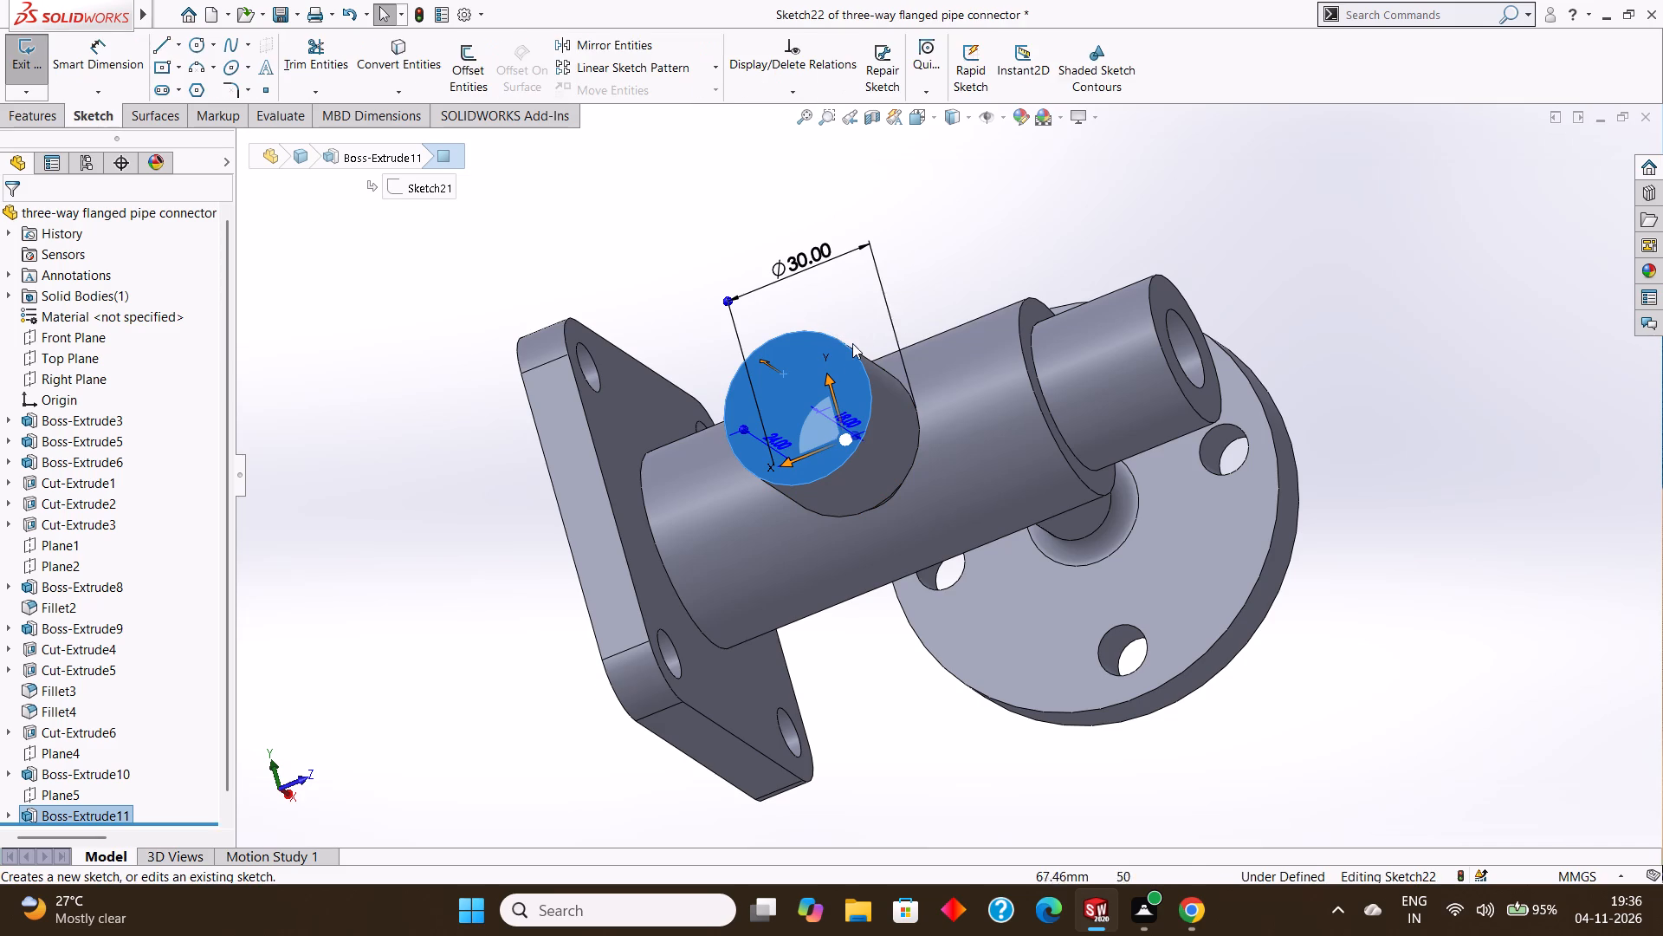
{"action": "key", "text": "ctrl+8"}
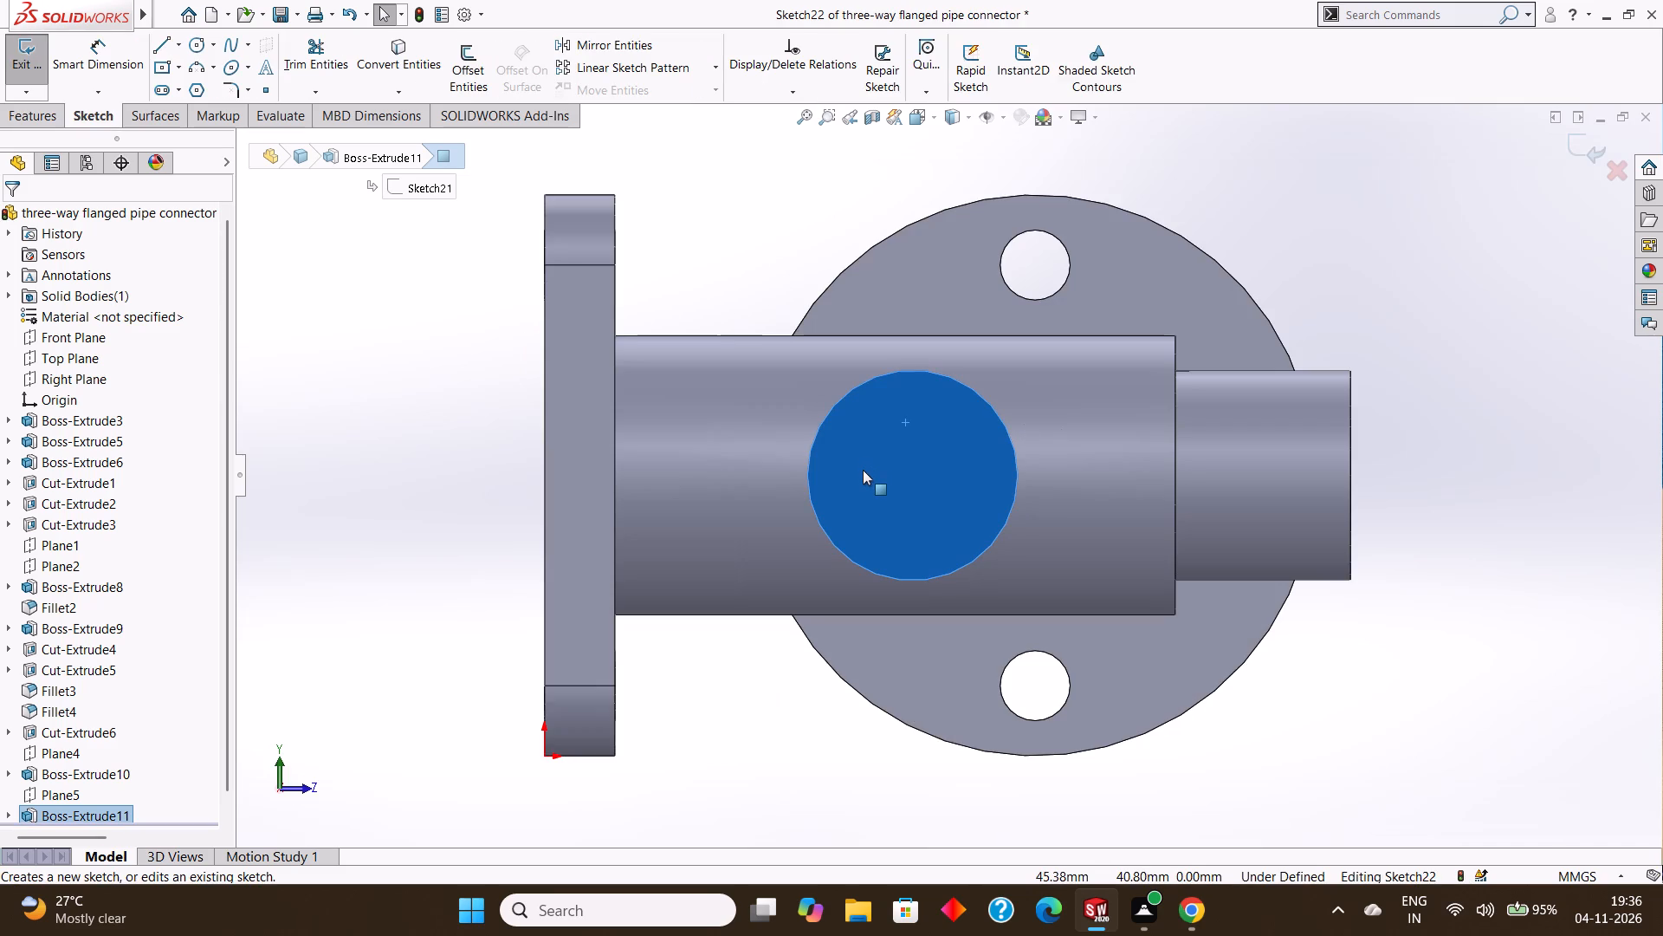
{"action": "key", "text": "Escape"}
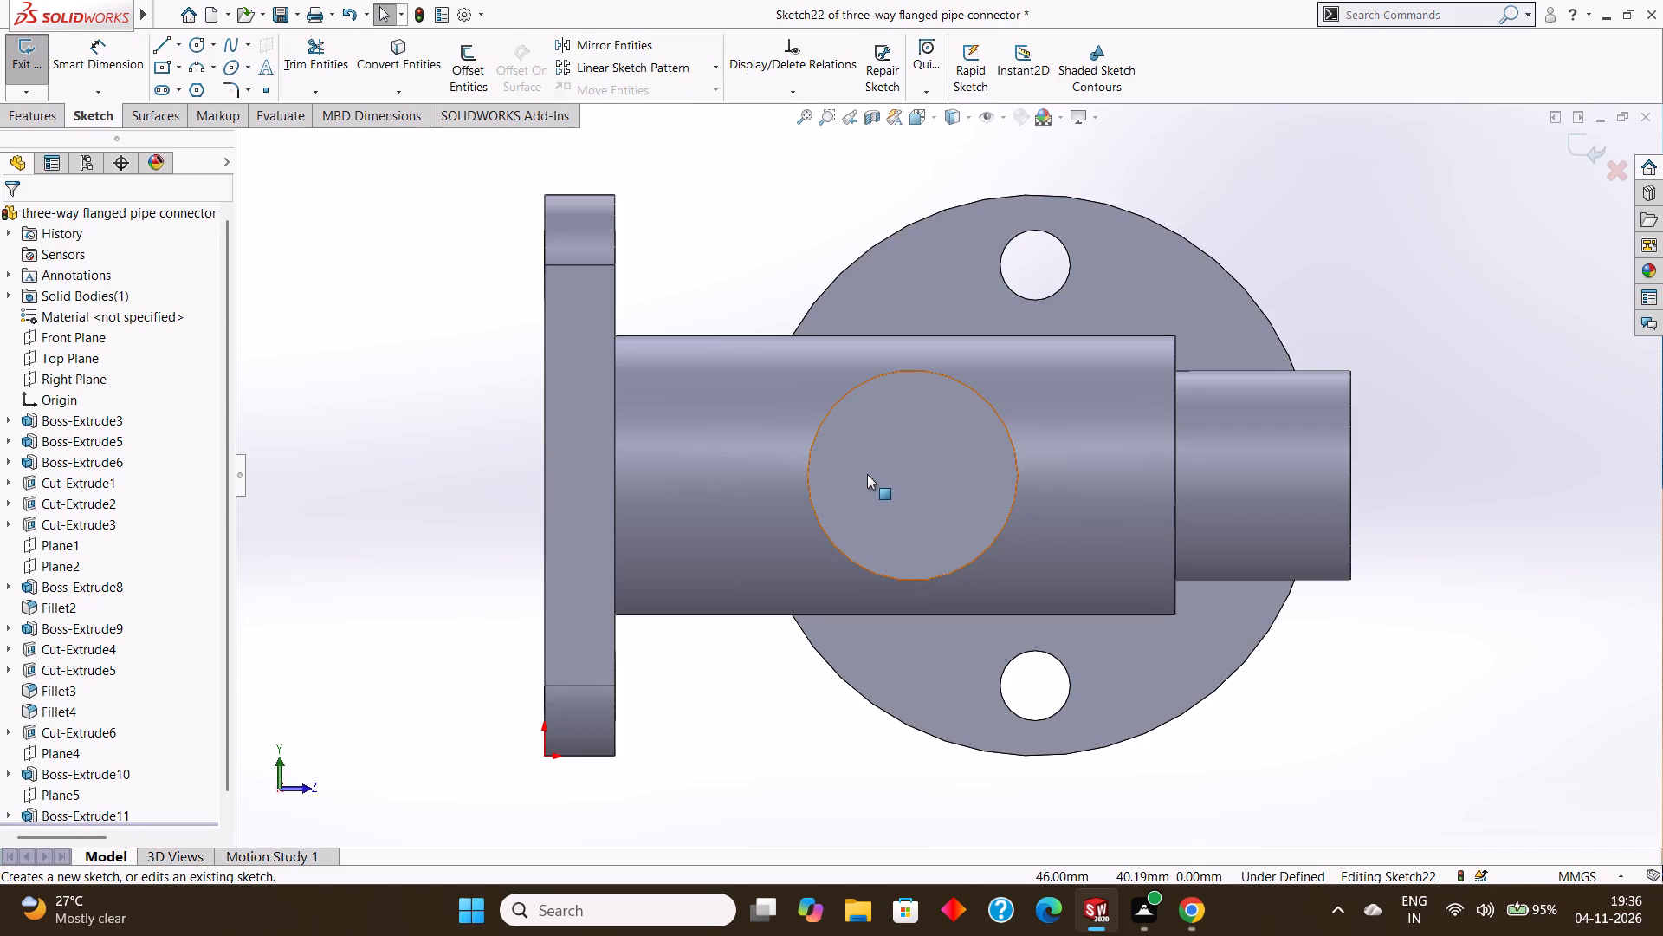
{"action": "left_click", "coordinate": [194, 46]}
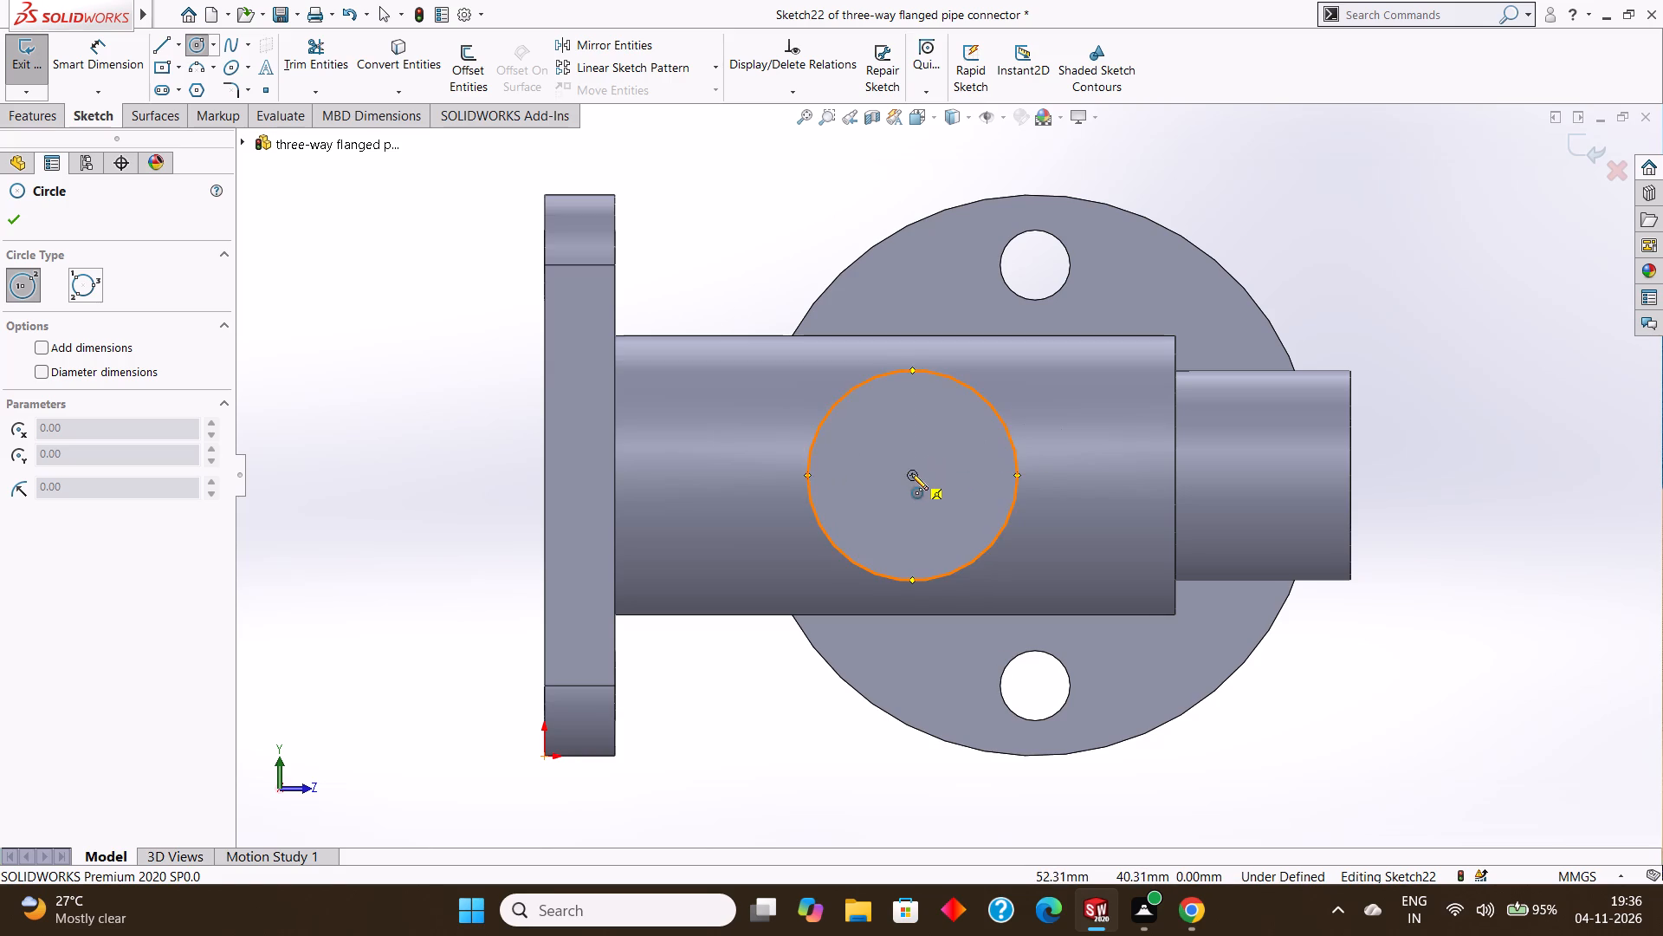
{"action": "left_click_drag", "start_coordinate": [911, 473], "coordinate": [964, 478]}
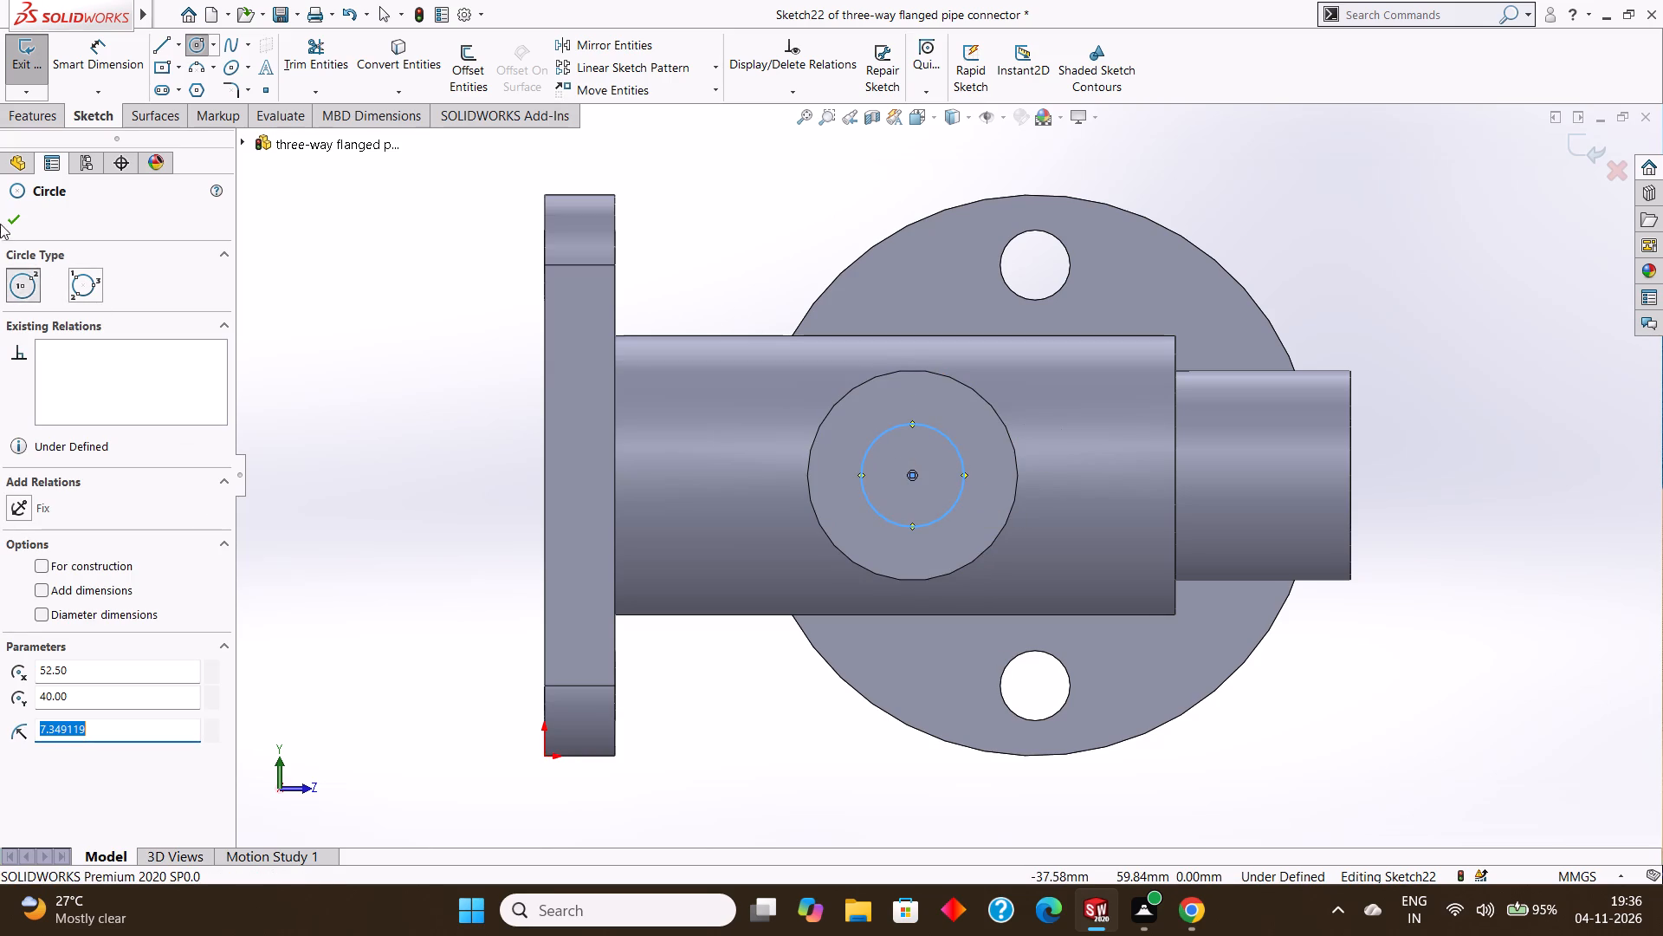
{"action": "left_click", "coordinate": [6, 213]}
Dimension the new circle on the side boss face to a diameter of 15 mm, placed above it.
{"action": "left_click", "coordinate": [102, 56]}
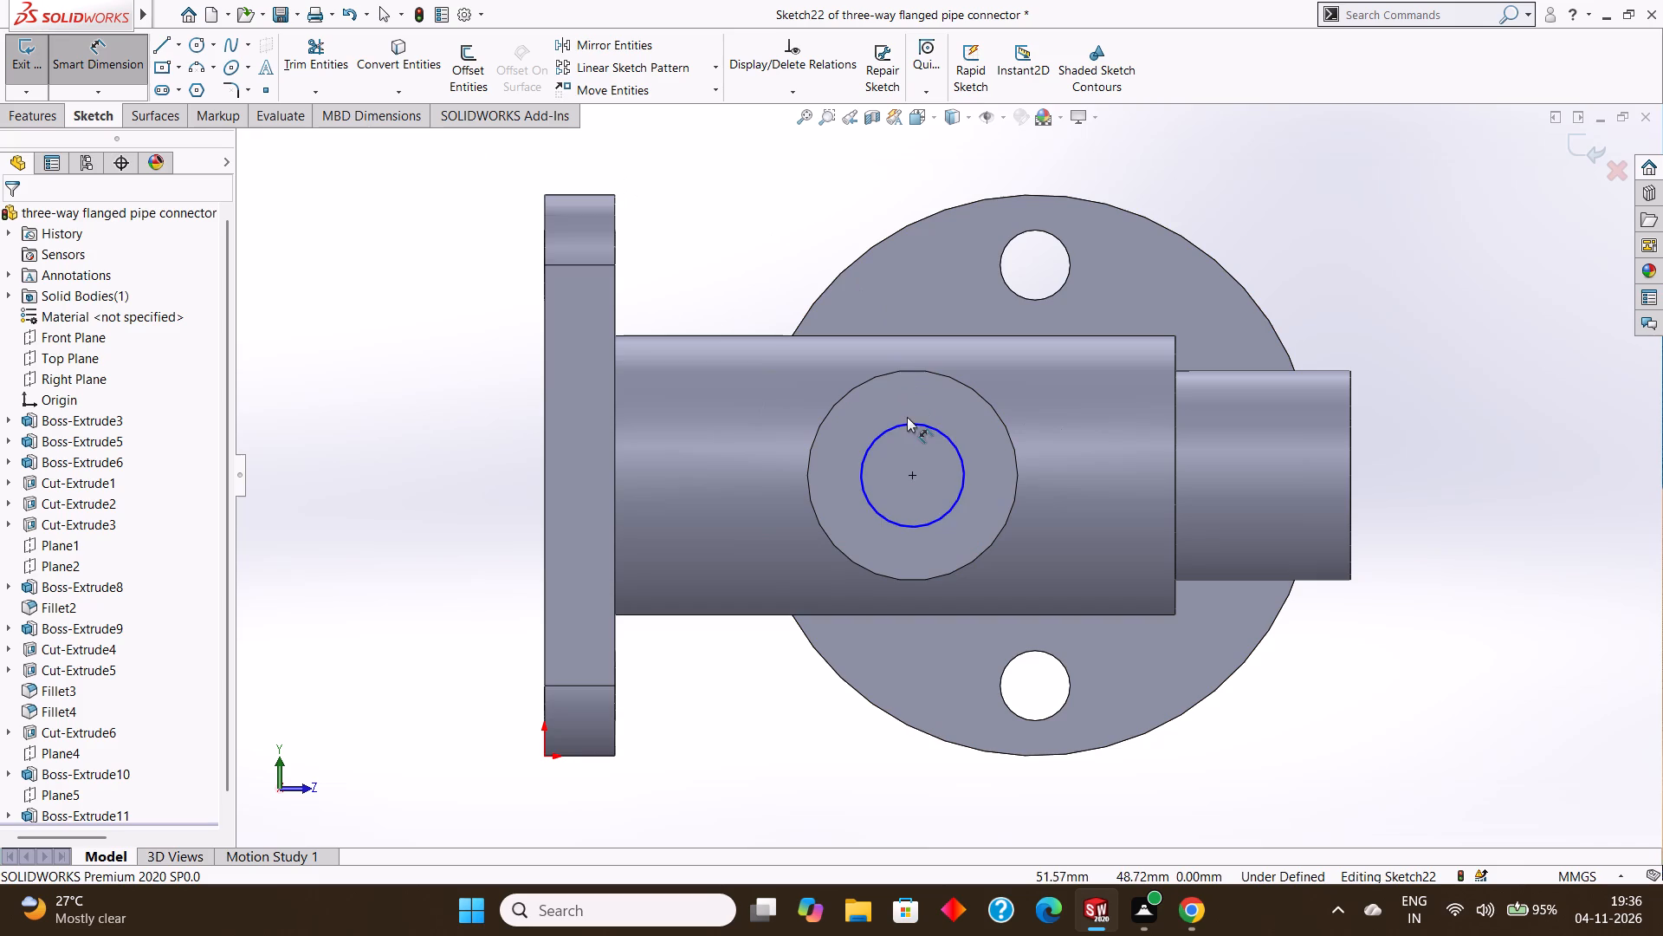
{"action": "left_click", "coordinate": [909, 424]}
{"action": "left_click", "coordinate": [909, 280]}
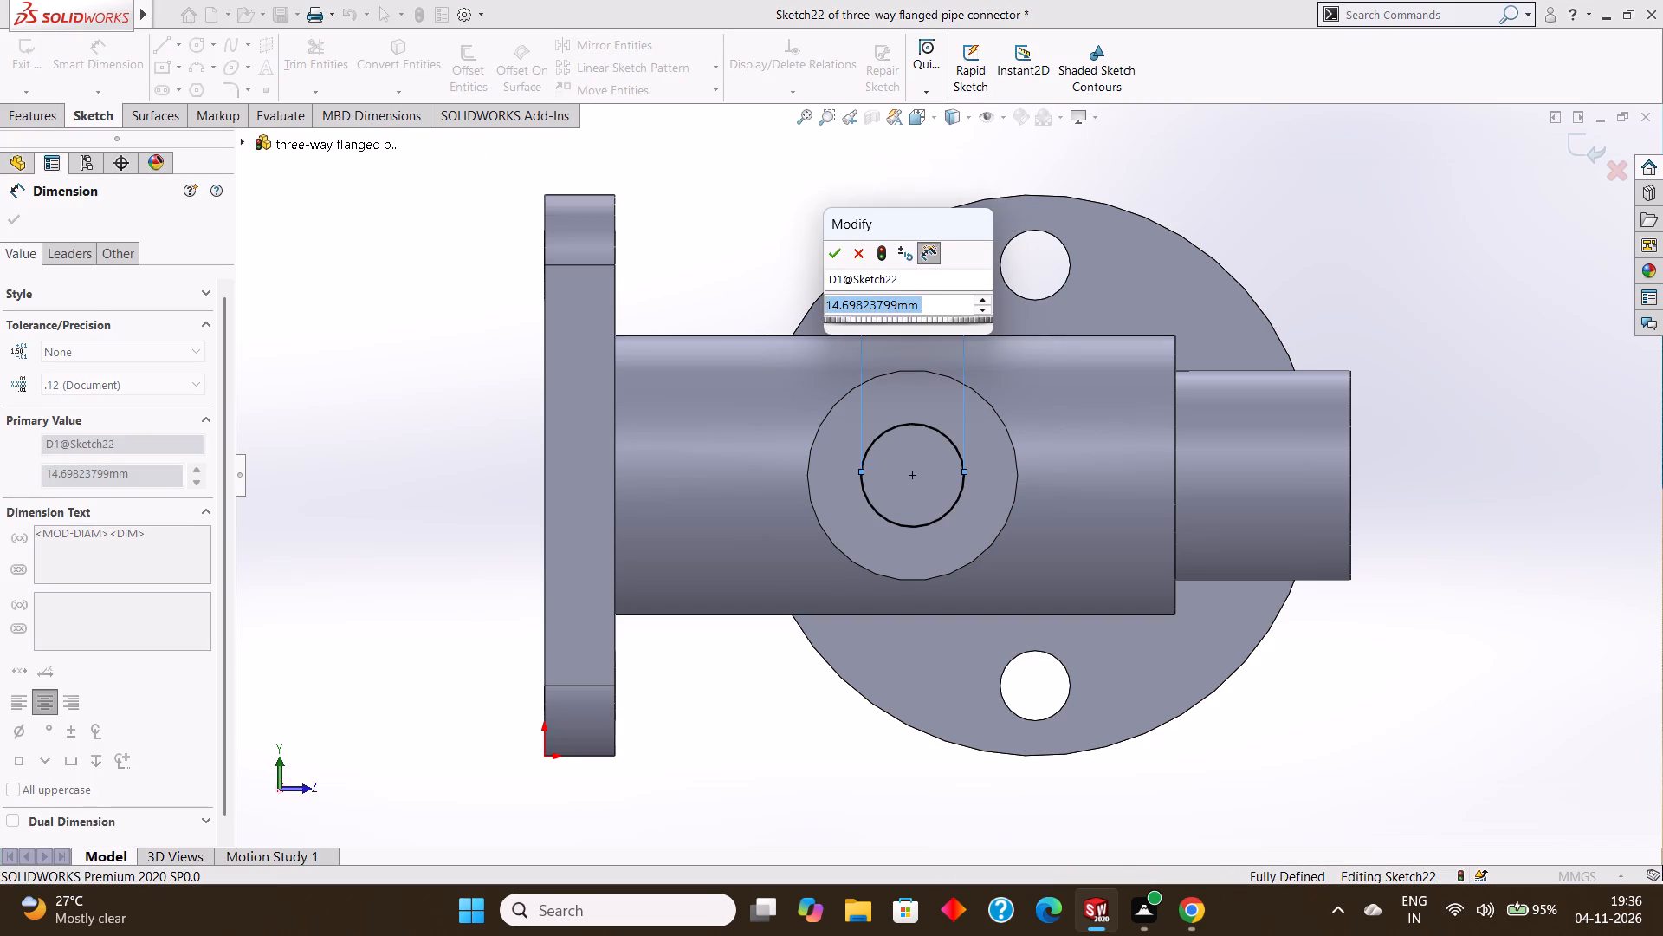
{"action": "type", "text": "15"}
{"action": "key", "text": "Return"}
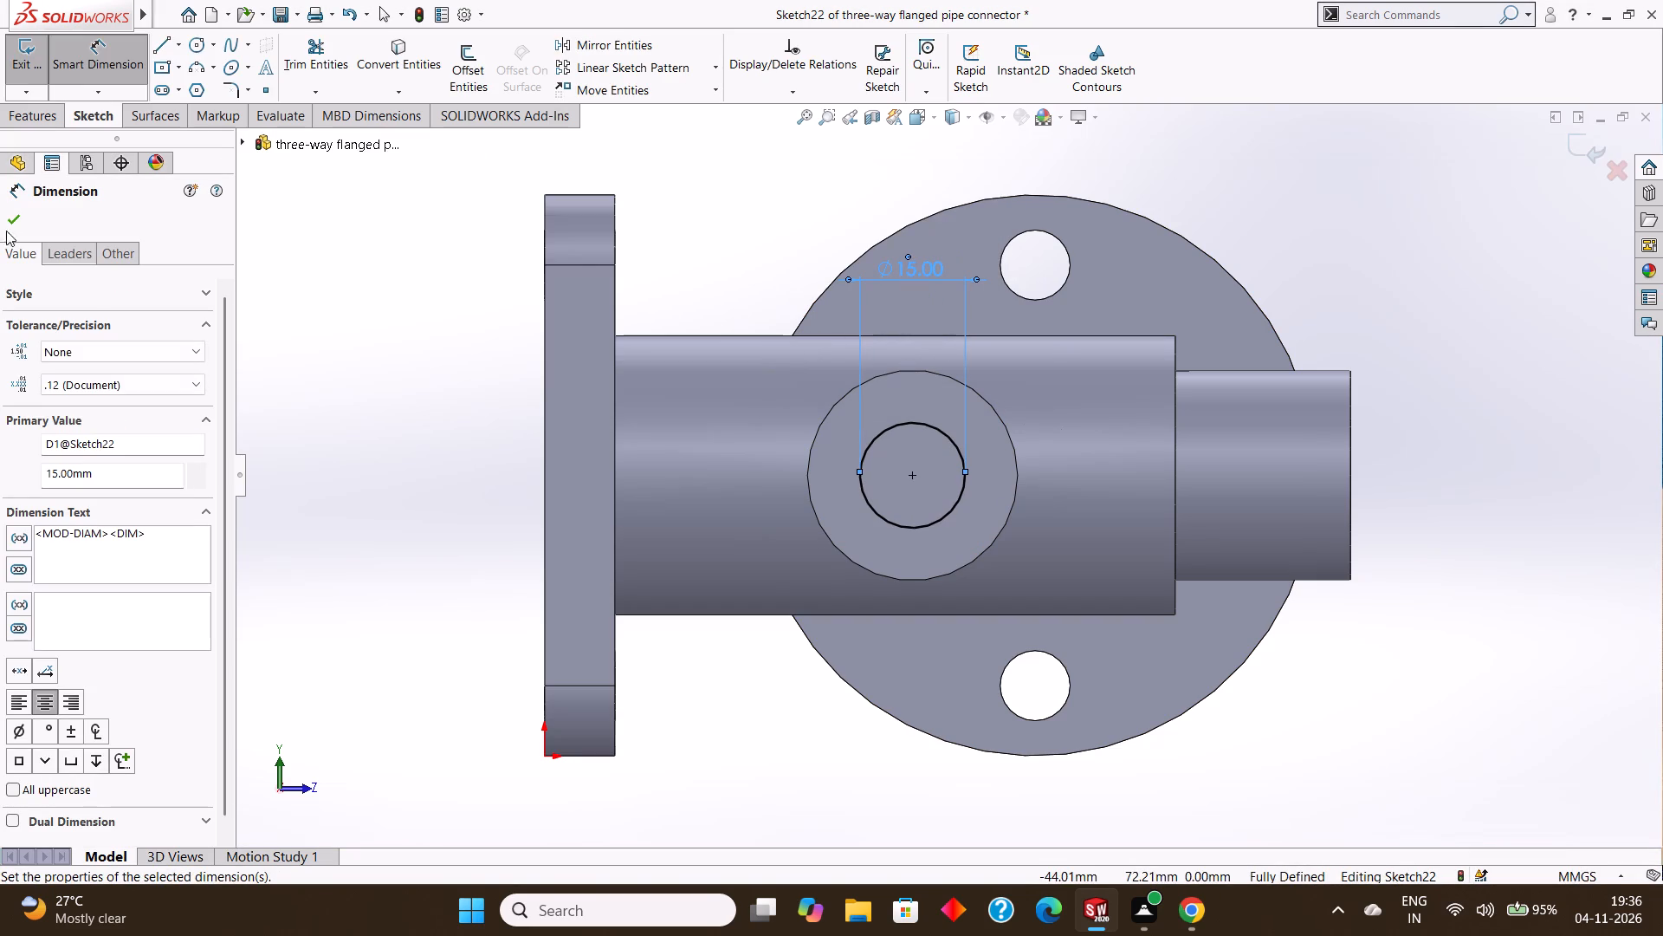
{"action": "left_click", "coordinate": [16, 219]}
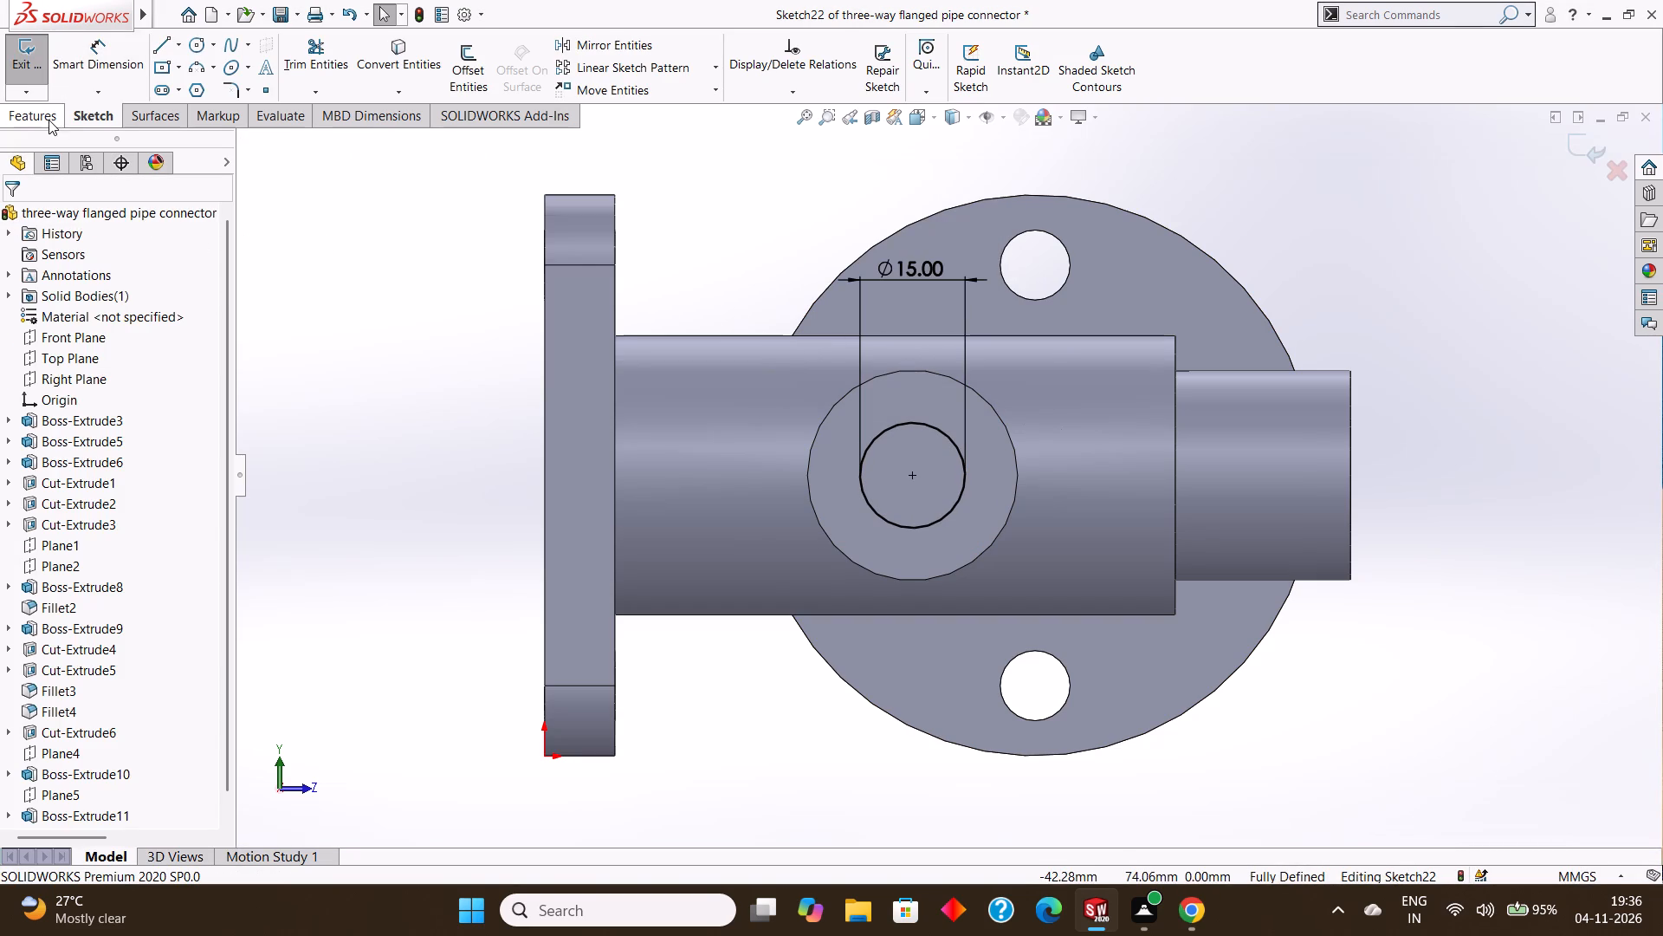
Cut the 15 mm circle into the side boss with a blind Extruded Cut 24 mm deep.
{"action": "left_click", "coordinate": [49, 120]}
{"action": "middle_click_drag", "start_coordinate": [1020, 363], "coordinate": [868, 269]}
{"action": "middle_click_drag", "start_coordinate": [898, 295], "coordinate": [897, 271]}
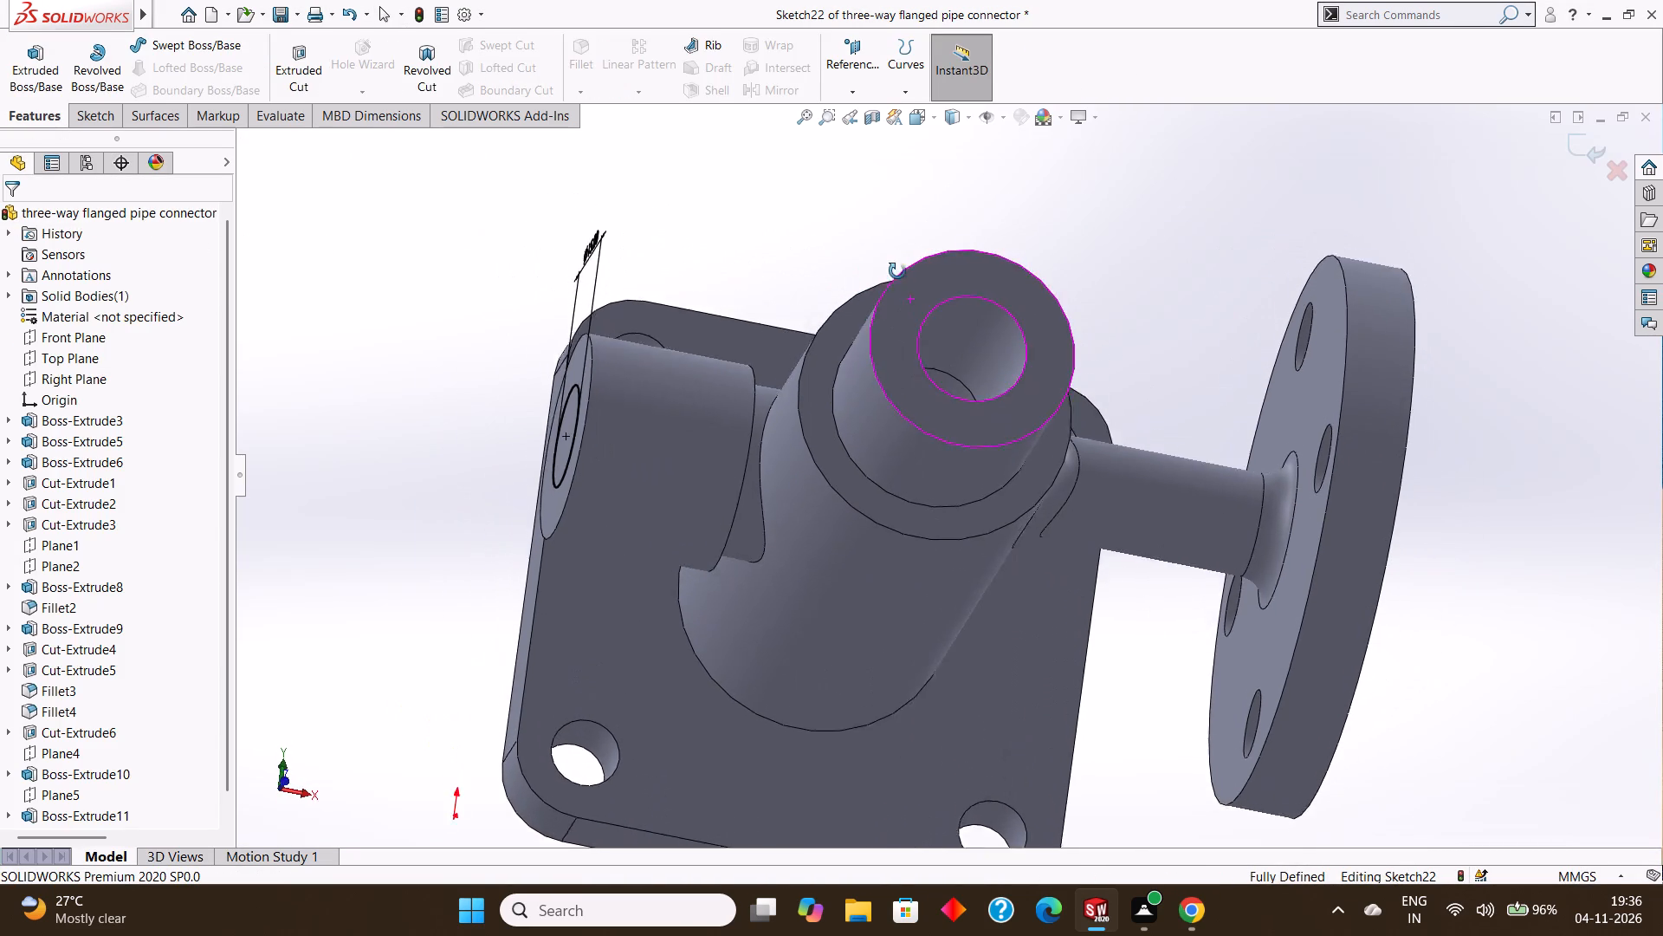
{"action": "middle_click_drag", "start_coordinate": [897, 271], "coordinate": [895, 248]}
{"action": "scroll", "coordinate": [883, 326], "scroll_direction": "up", "scroll_amount": 1}
{"action": "middle_click_drag", "start_coordinate": [871, 346], "coordinate": [869, 331]}
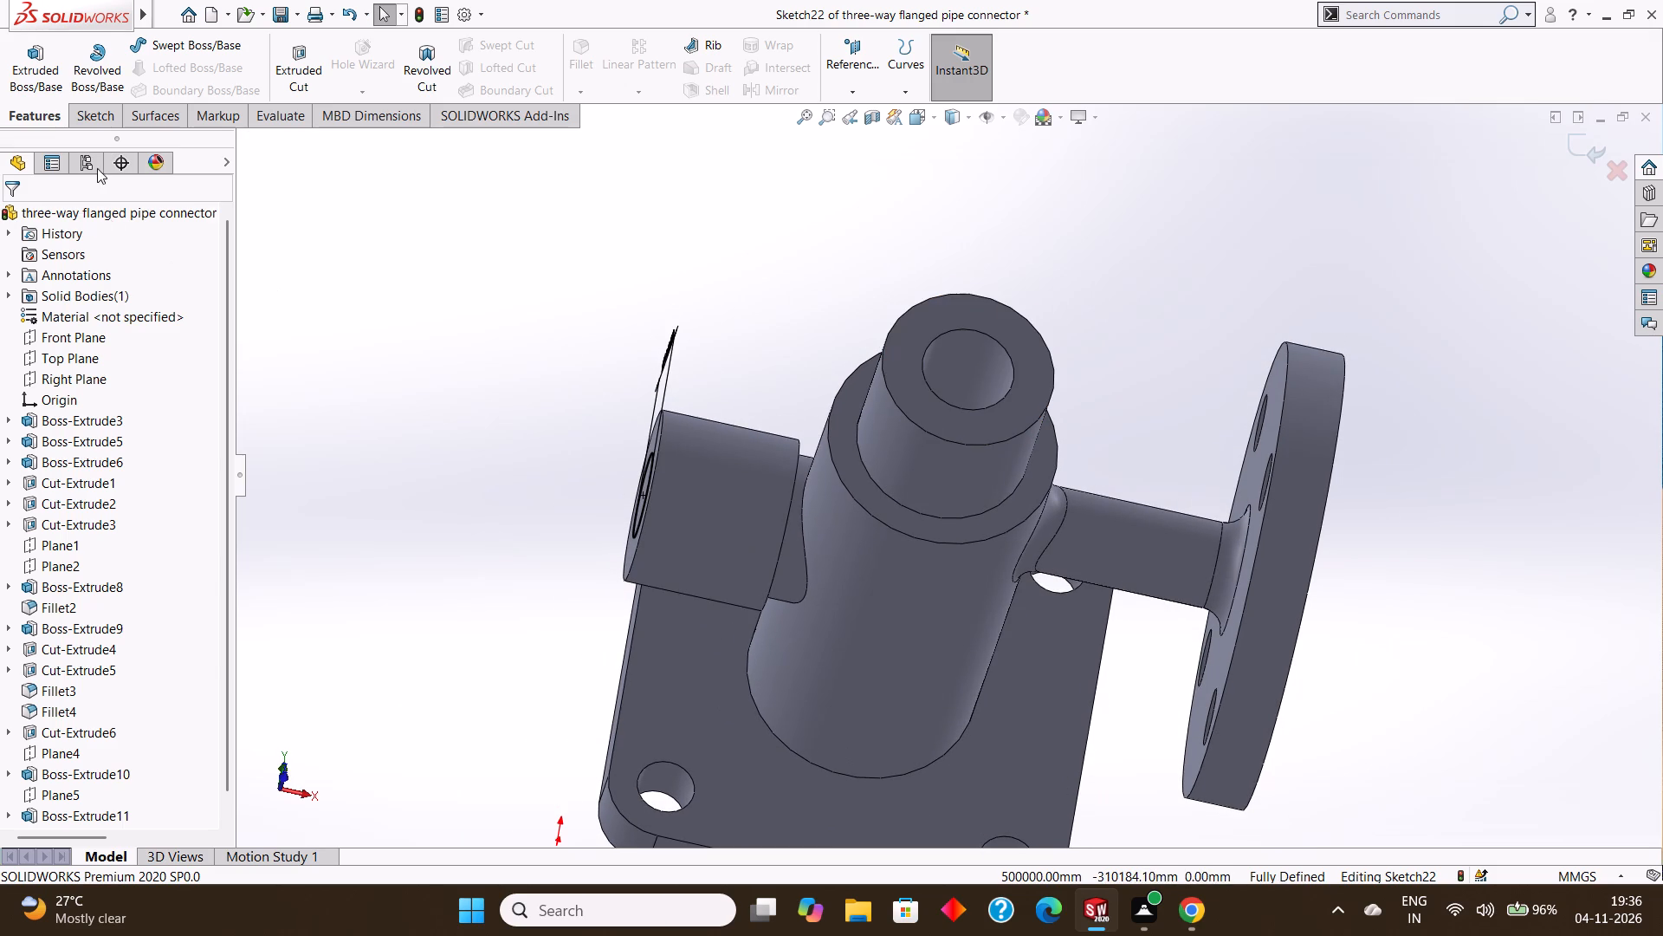
{"action": "left_click", "coordinate": [101, 125]}
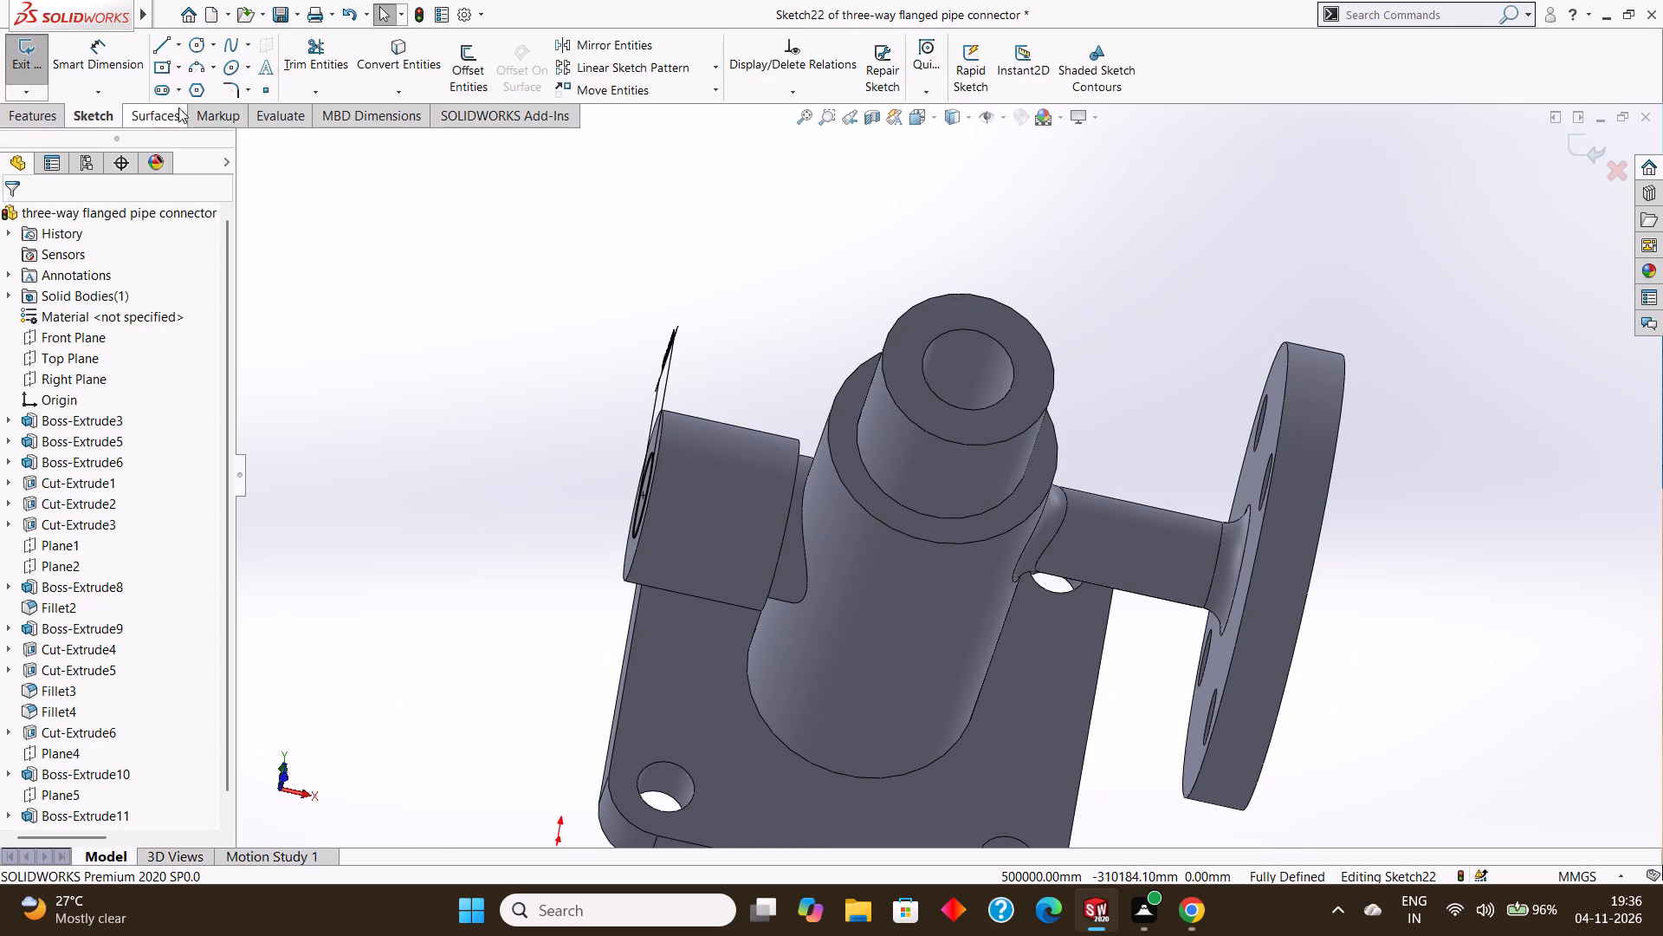
{"action": "left_click", "coordinate": [46, 120]}
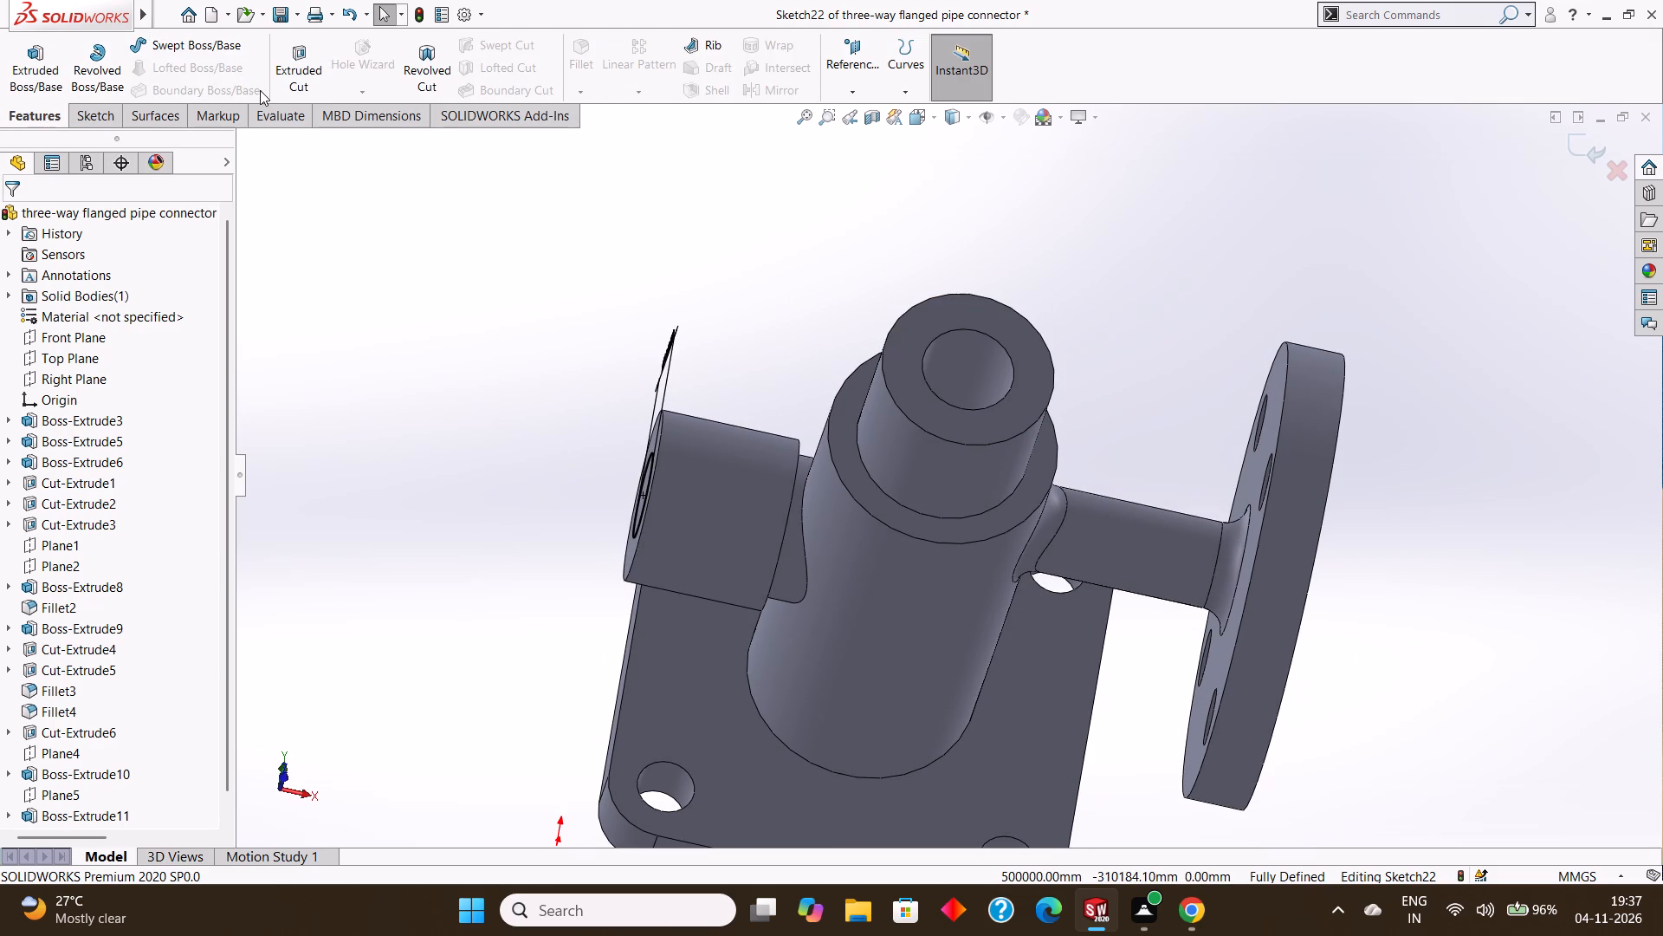
{"action": "left_click", "coordinate": [281, 76]}
{"action": "middle_click", "coordinate": [405, 196]}
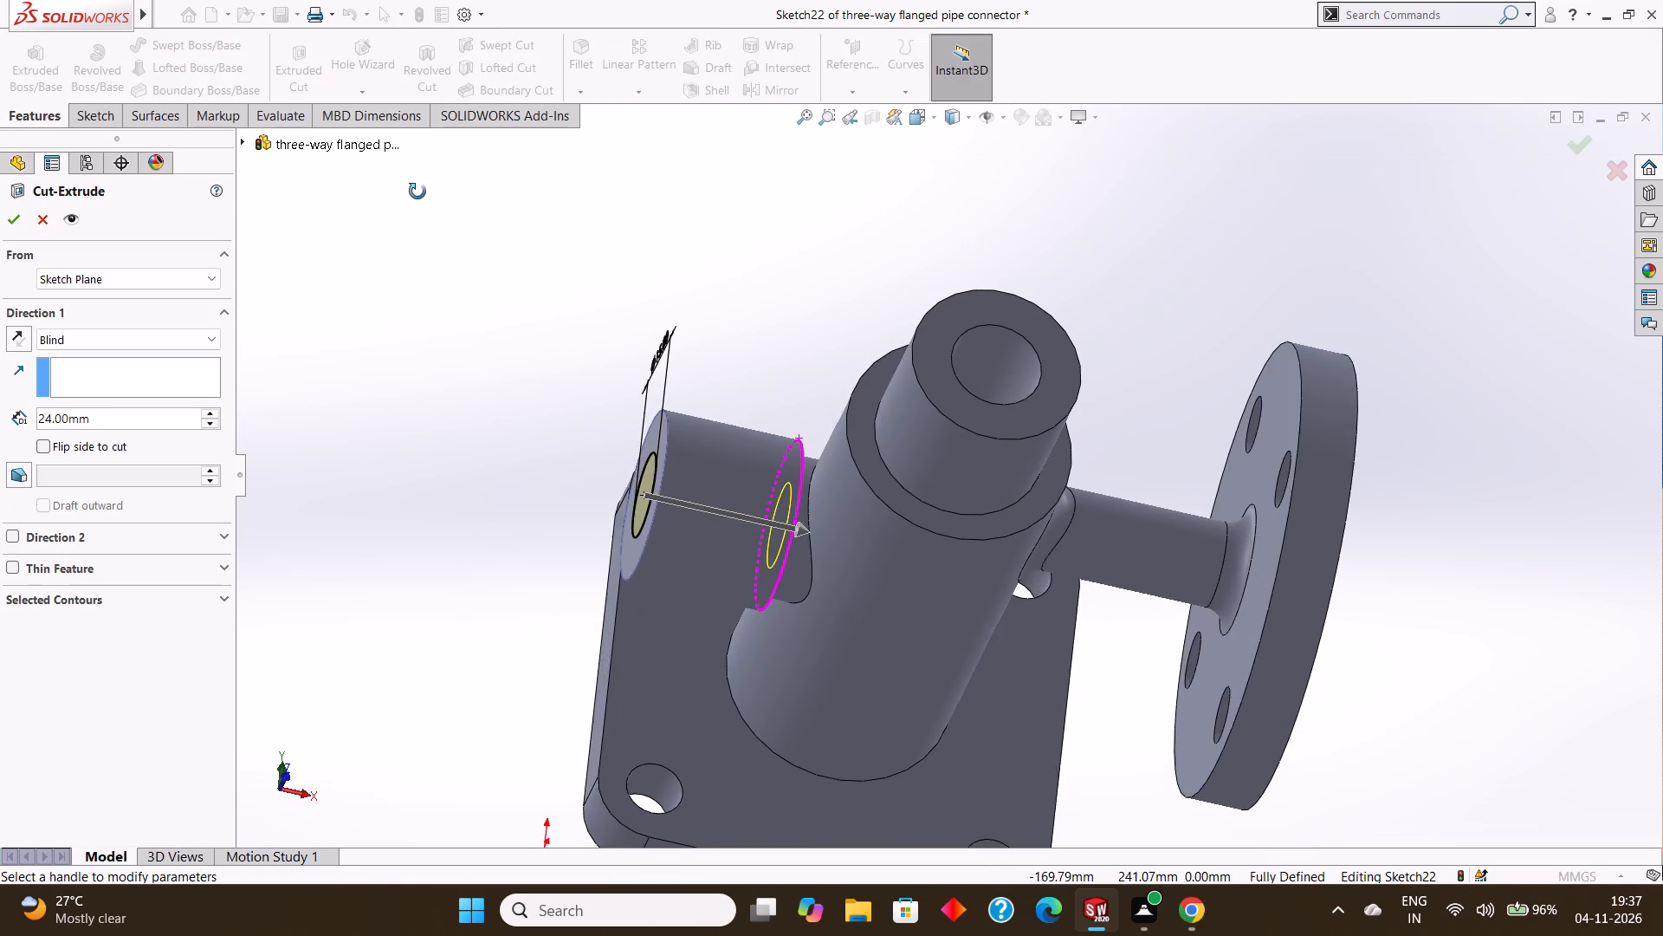
{"action": "middle_click", "coordinate": [424, 201]}
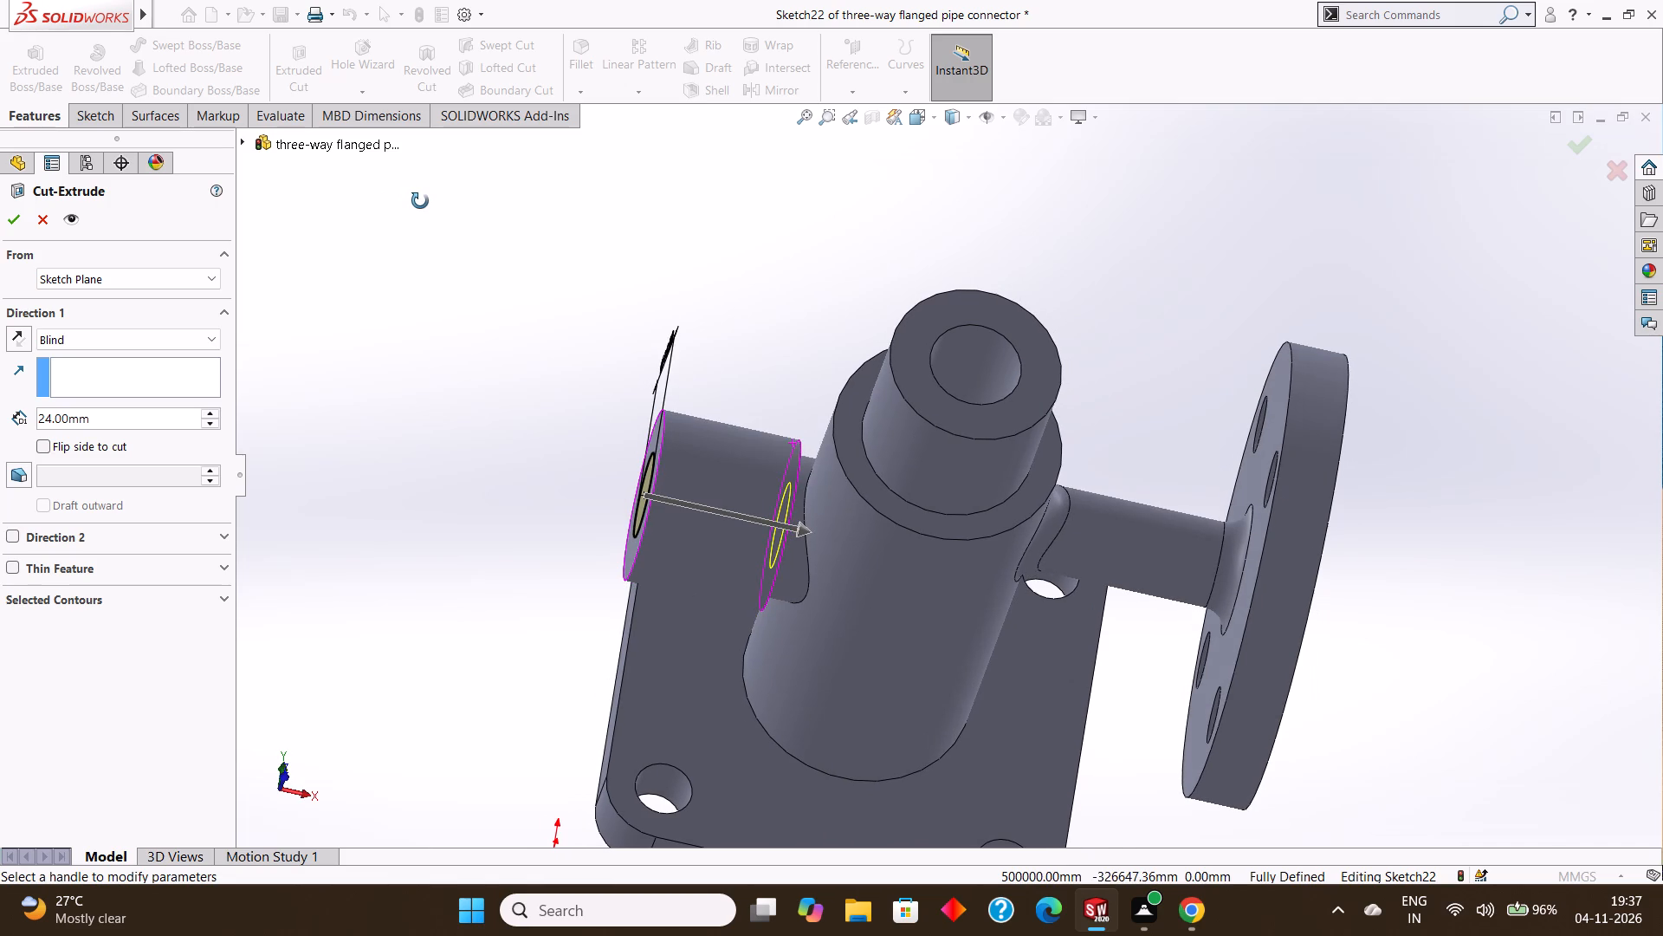
{"action": "middle_click_drag", "start_coordinate": [442, 220], "coordinate": [438, 213]}
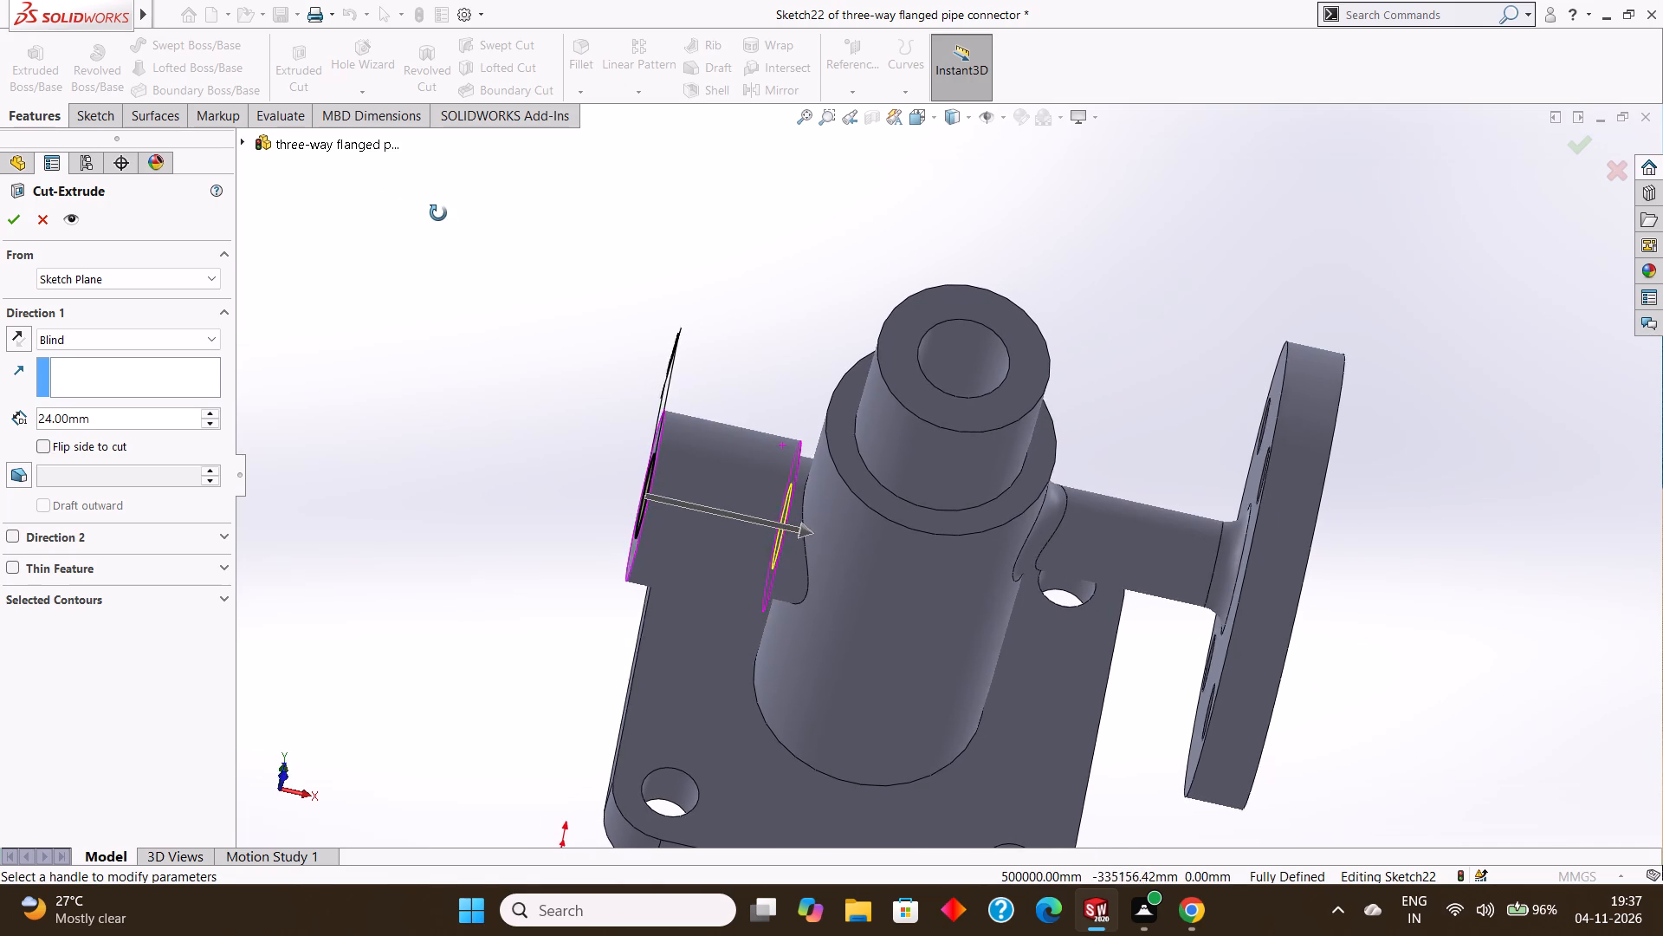
{"action": "middle_click_drag", "start_coordinate": [438, 213], "coordinate": [437, 212]}
{"action": "middle_click_drag", "start_coordinate": [437, 212], "coordinate": [442, 227]}
{"action": "middle_click_drag", "start_coordinate": [440, 240], "coordinate": [431, 232]}
{"action": "middle_click", "coordinate": [431, 232]}
{"action": "middle_click_drag", "start_coordinate": [430, 229], "coordinate": [430, 230]}
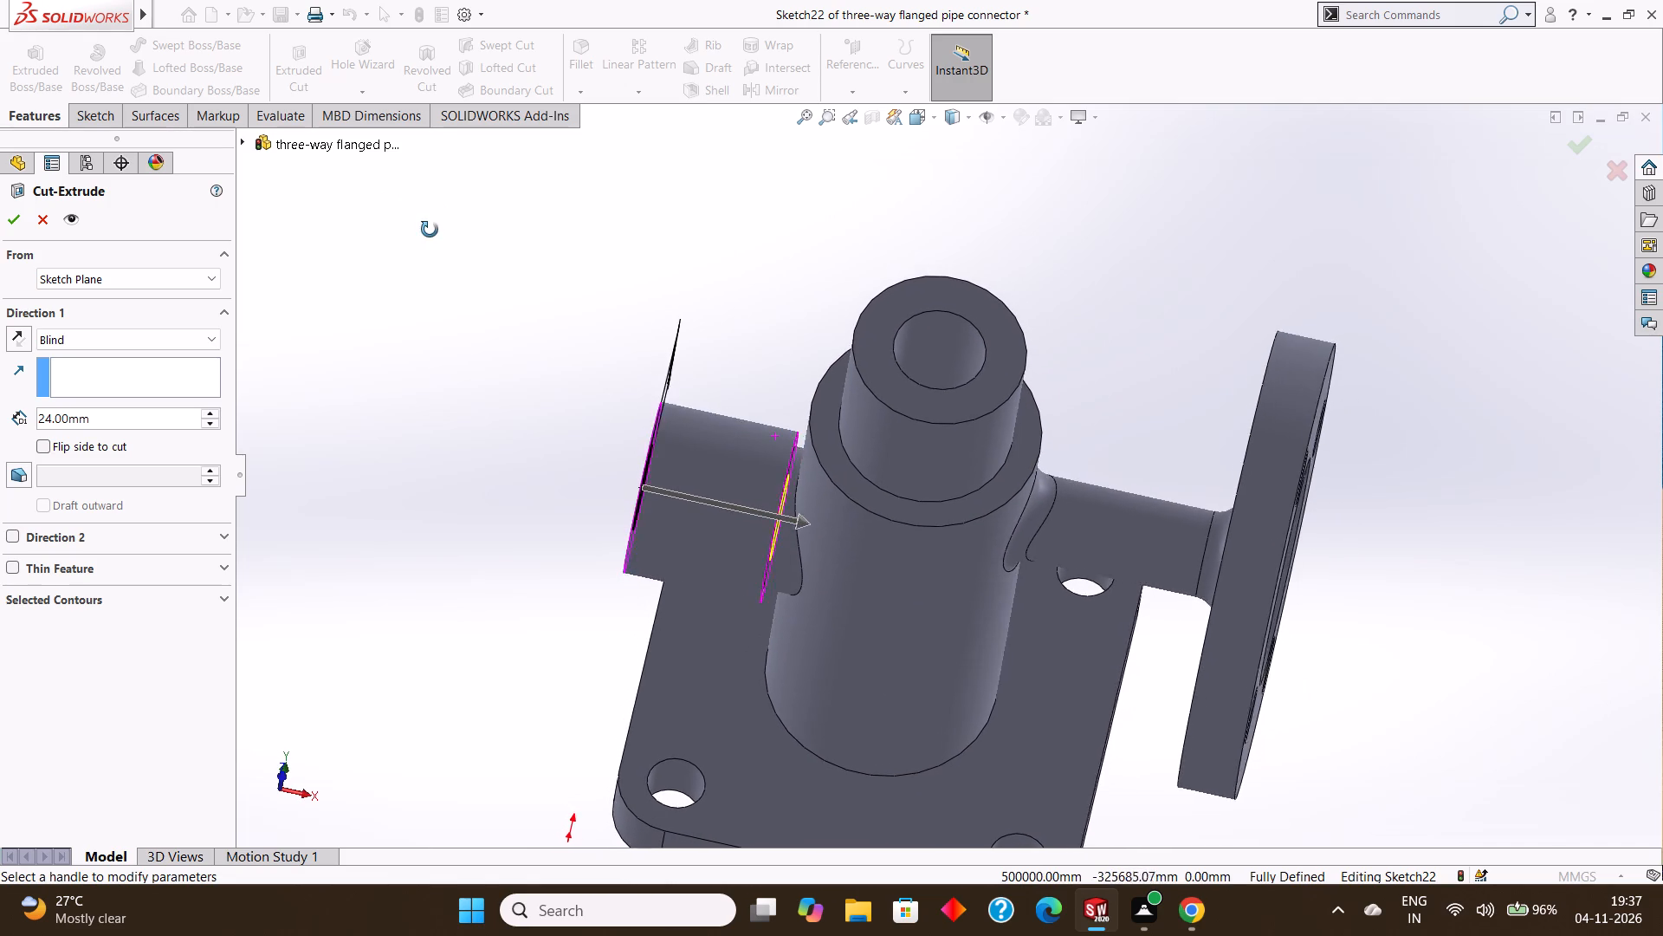
{"action": "middle_click_drag", "start_coordinate": [430, 230], "coordinate": [424, 221]}
{"action": "middle_click_drag", "start_coordinate": [424, 222], "coordinate": [427, 229]}
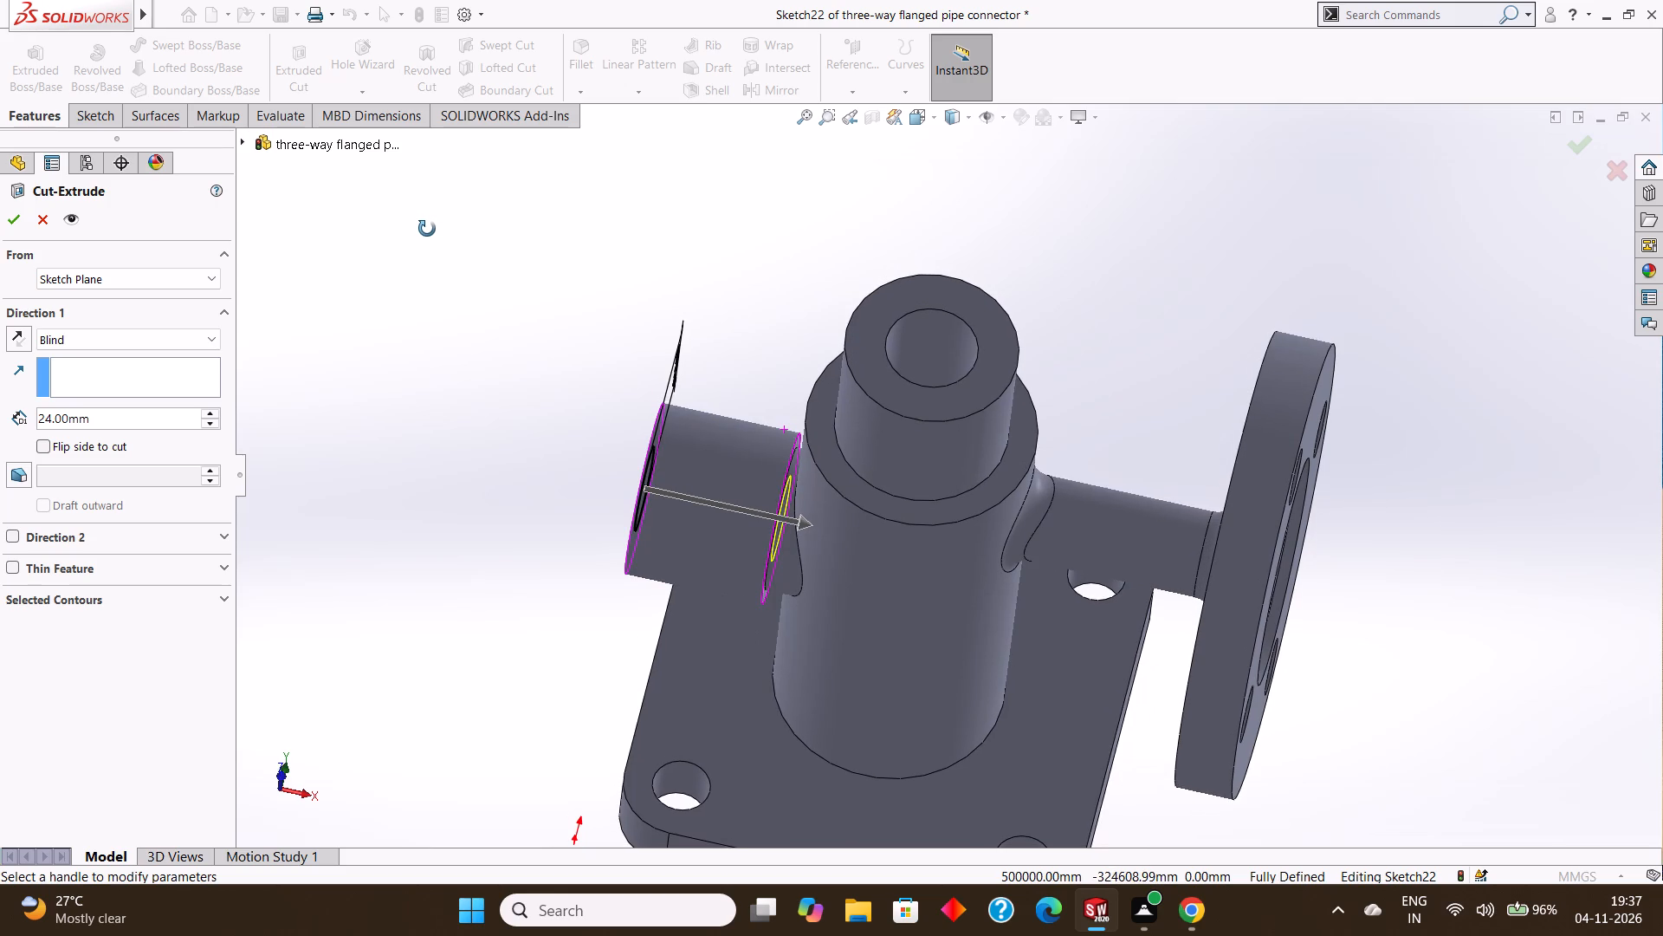
{"action": "middle_click_drag", "start_coordinate": [427, 229], "coordinate": [438, 229]}
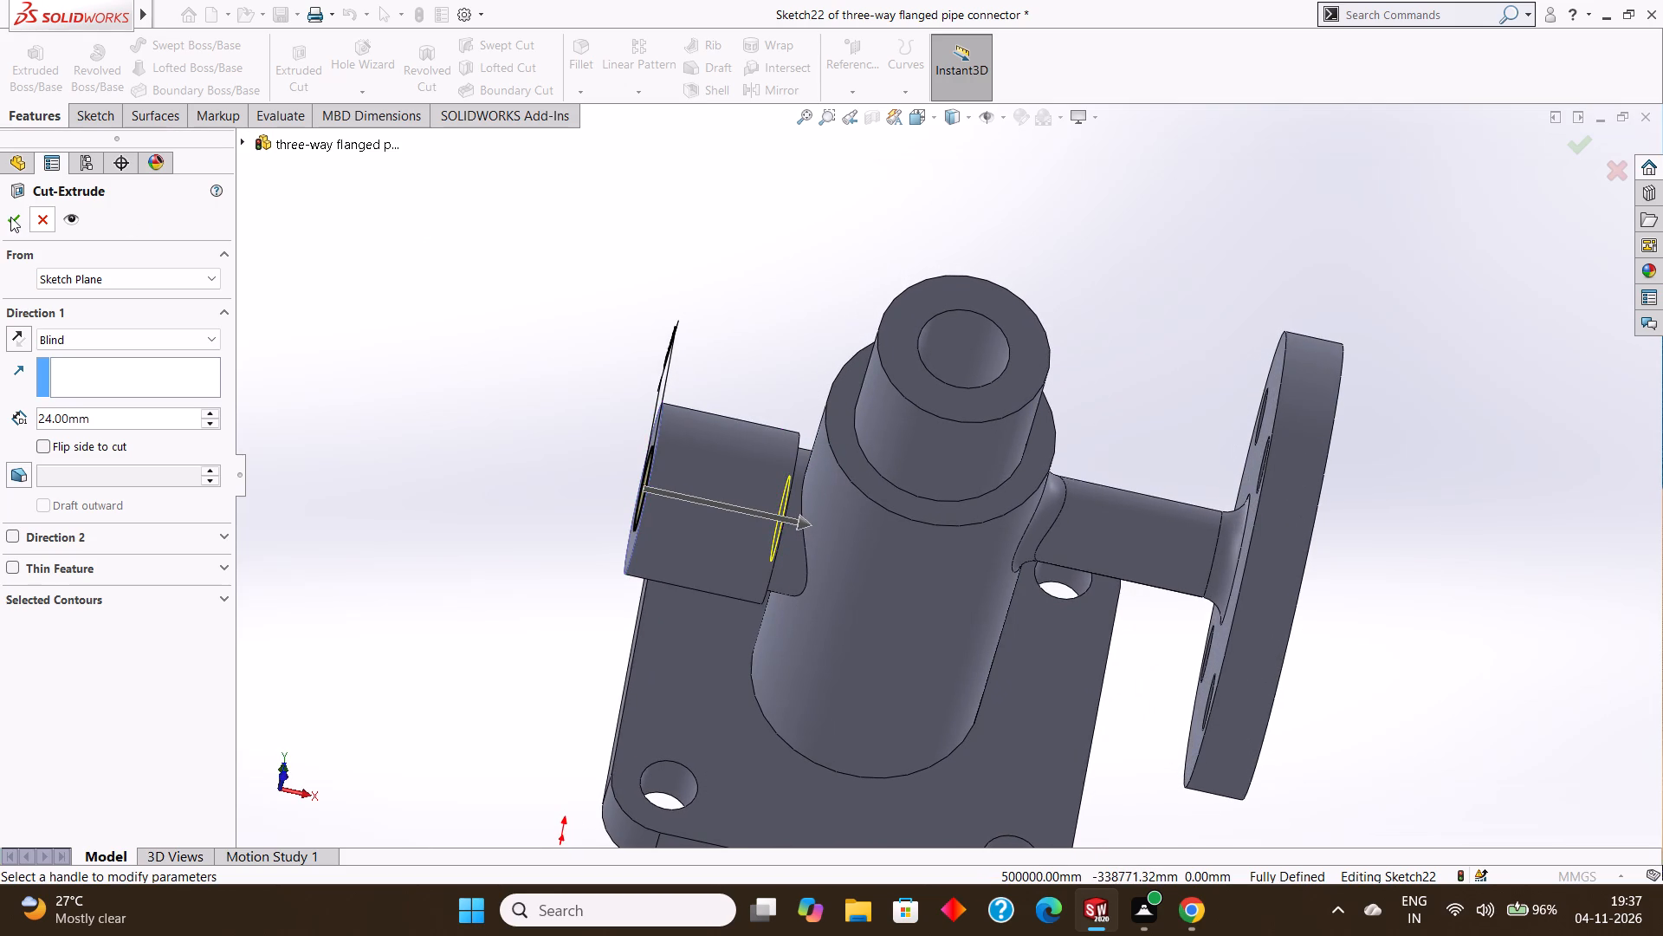
{"action": "left_click", "coordinate": [10, 217]}
{"action": "left_click", "coordinate": [563, 288]}
Examine the bored side boss and its junction with the main pipe from several angles.
{"action": "middle_click_drag", "start_coordinate": [564, 283], "coordinate": [686, 297]}
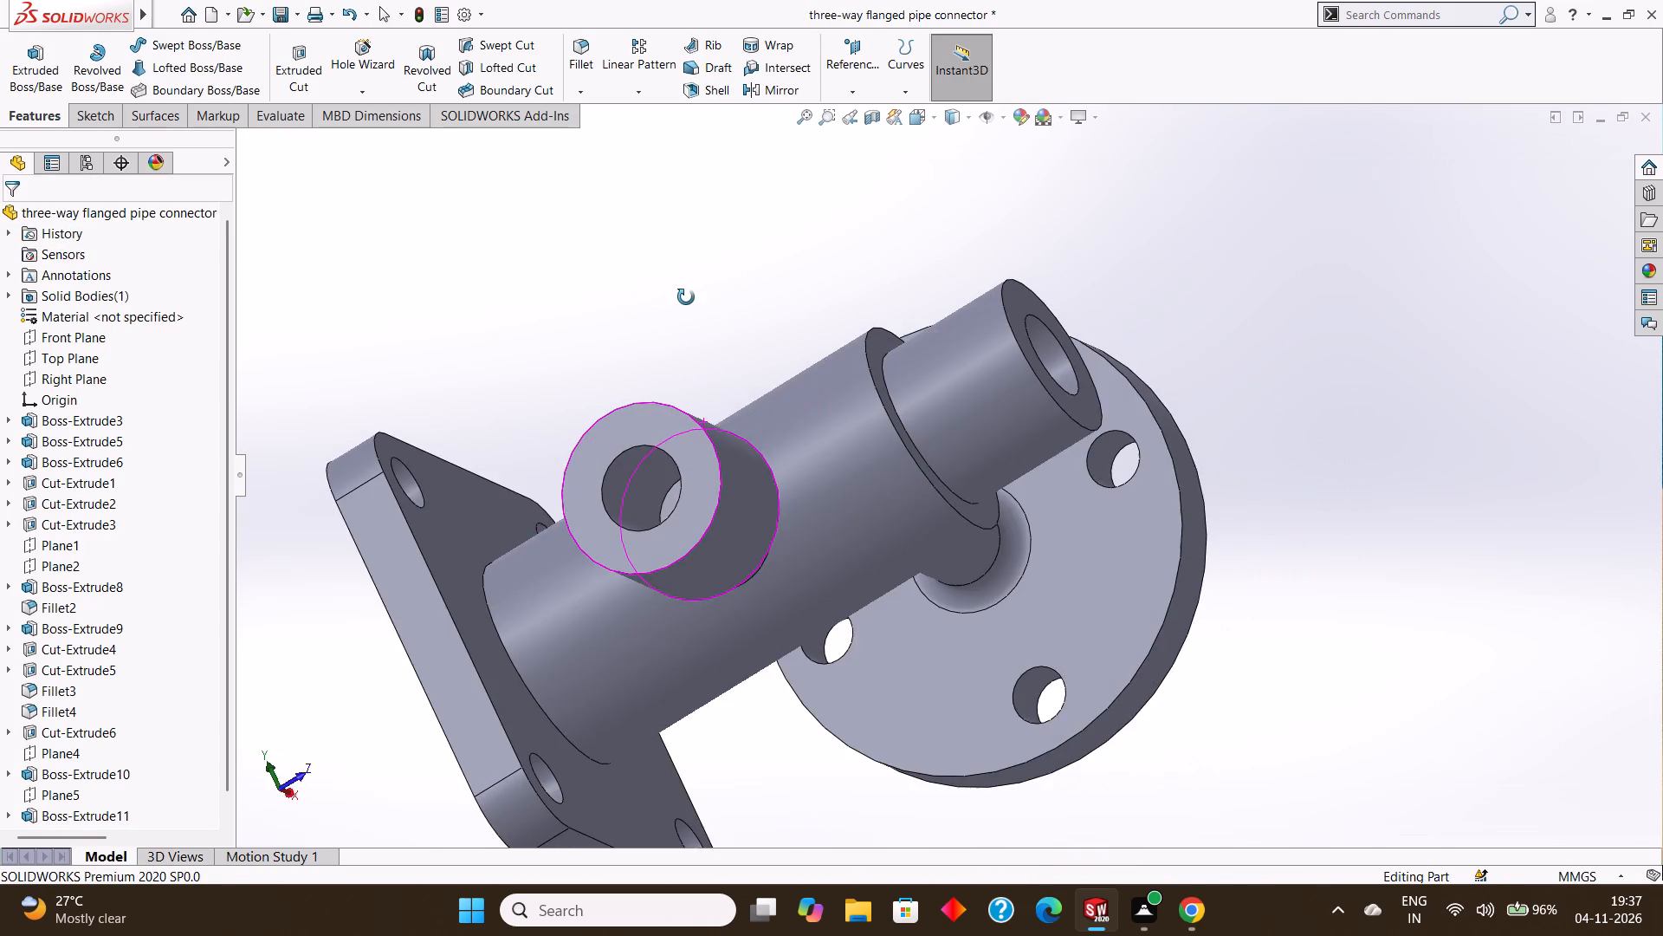
{"action": "middle_click_drag", "start_coordinate": [686, 297], "coordinate": [656, 292]}
{"action": "middle_click_drag", "start_coordinate": [659, 291], "coordinate": [637, 282]}
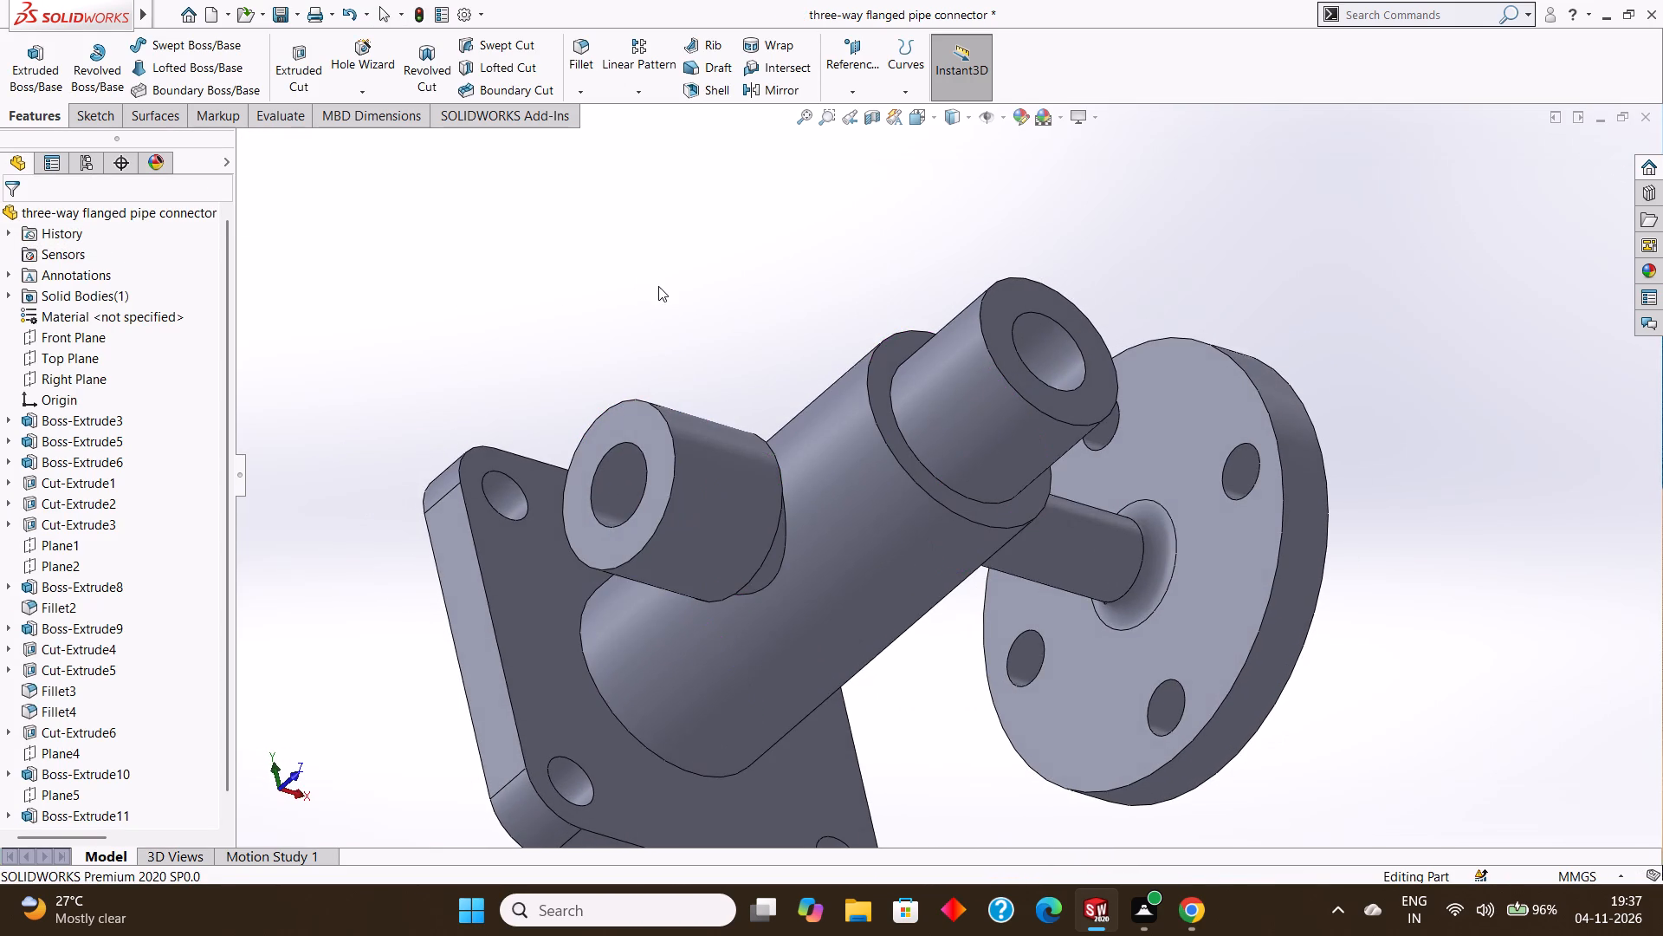
{"action": "middle_click_drag", "start_coordinate": [658, 286], "coordinate": [632, 276]}
{"action": "middle_click_drag", "start_coordinate": [741, 328], "coordinate": [695, 309]}
{"action": "middle_click", "coordinate": [707, 323]}
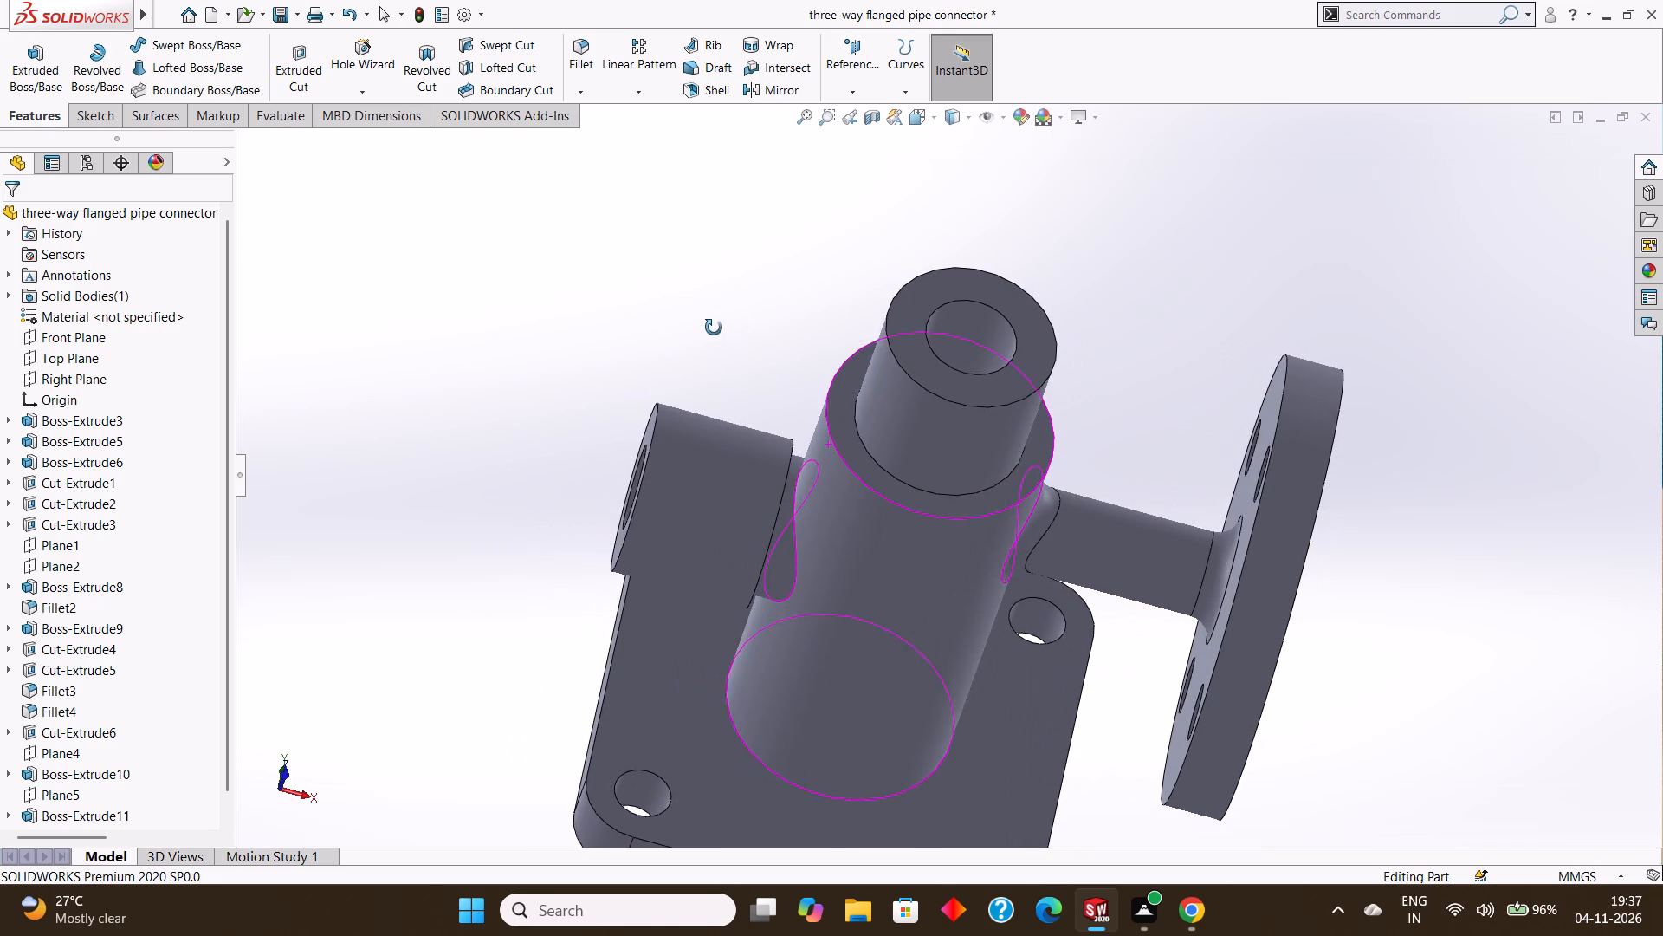
{"action": "middle_click_drag", "start_coordinate": [717, 333], "coordinate": [705, 315]}
{"action": "middle_click_drag", "start_coordinate": [708, 338], "coordinate": [705, 326]}
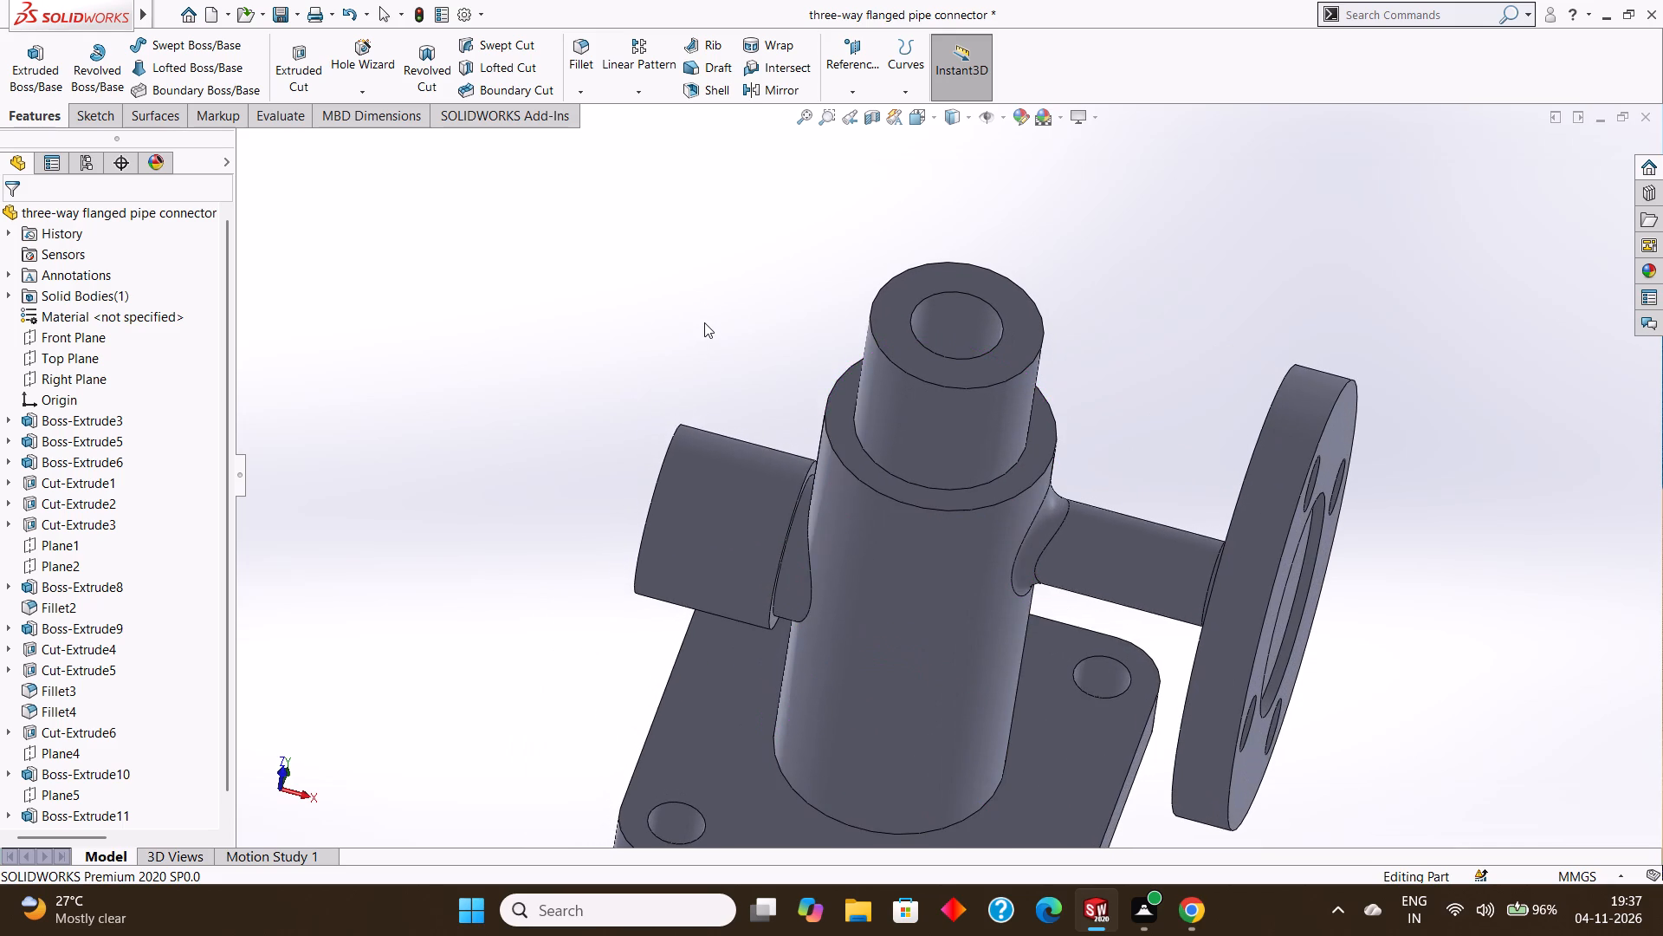
{"action": "middle_click_drag", "start_coordinate": [704, 320], "coordinate": [717, 352]}
{"action": "middle_click_drag", "start_coordinate": [731, 365], "coordinate": [742, 348]}
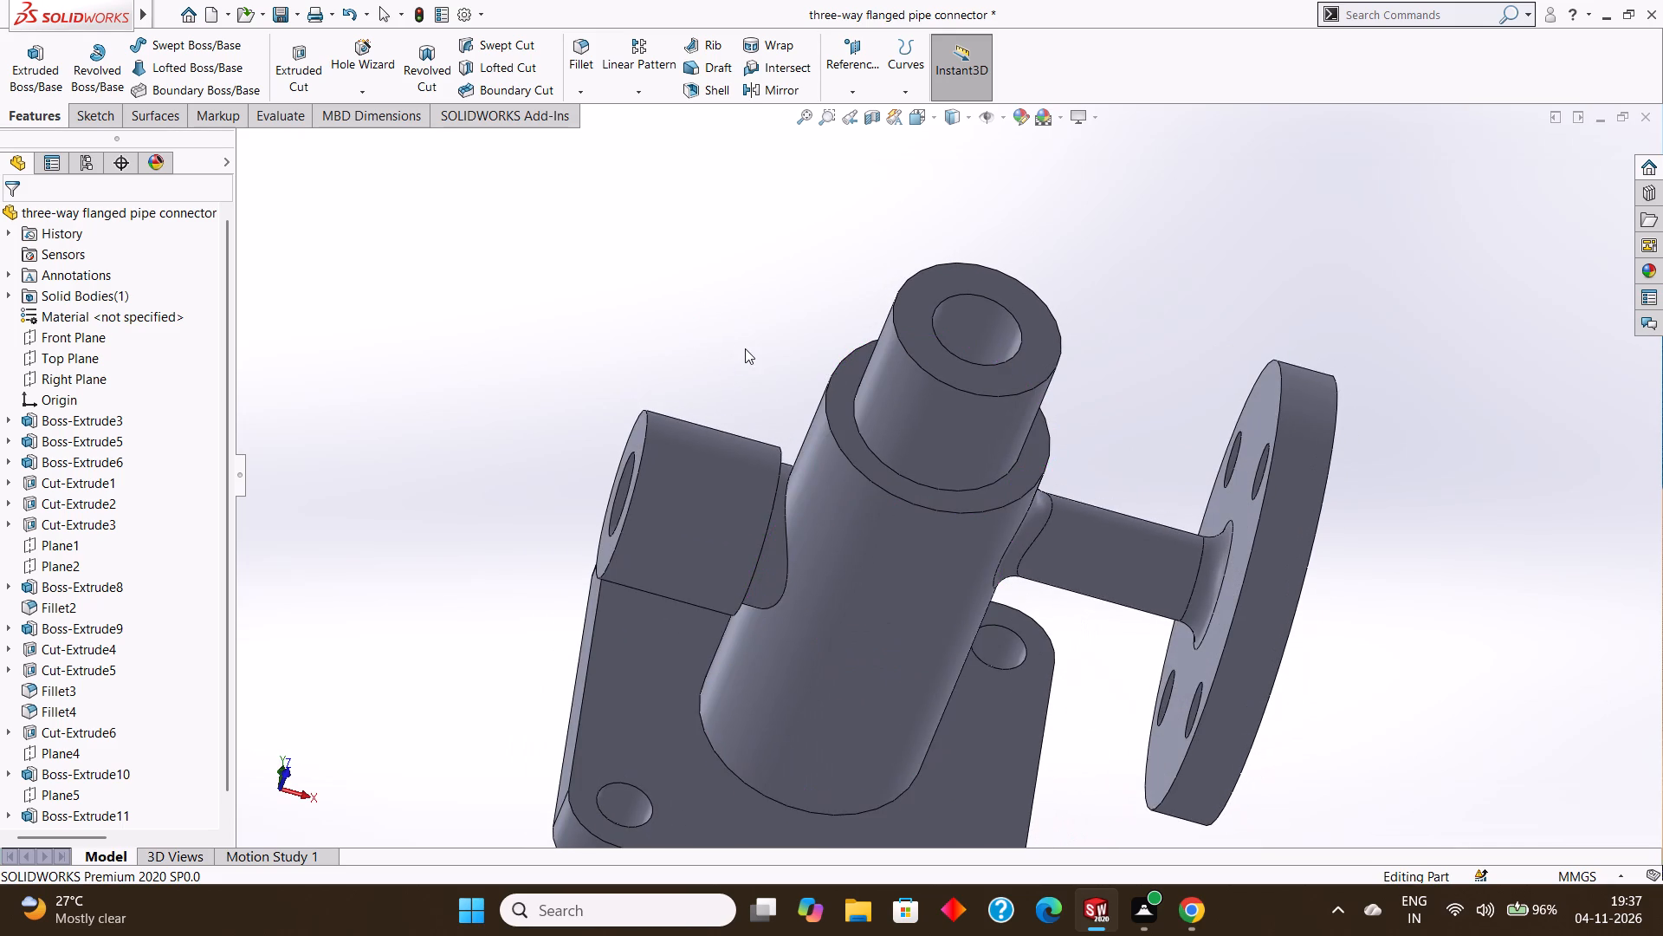
{"action": "middle_click_drag", "start_coordinate": [745, 348], "coordinate": [751, 372]}
{"action": "middle_click_drag", "start_coordinate": [756, 390], "coordinate": [745, 367]}
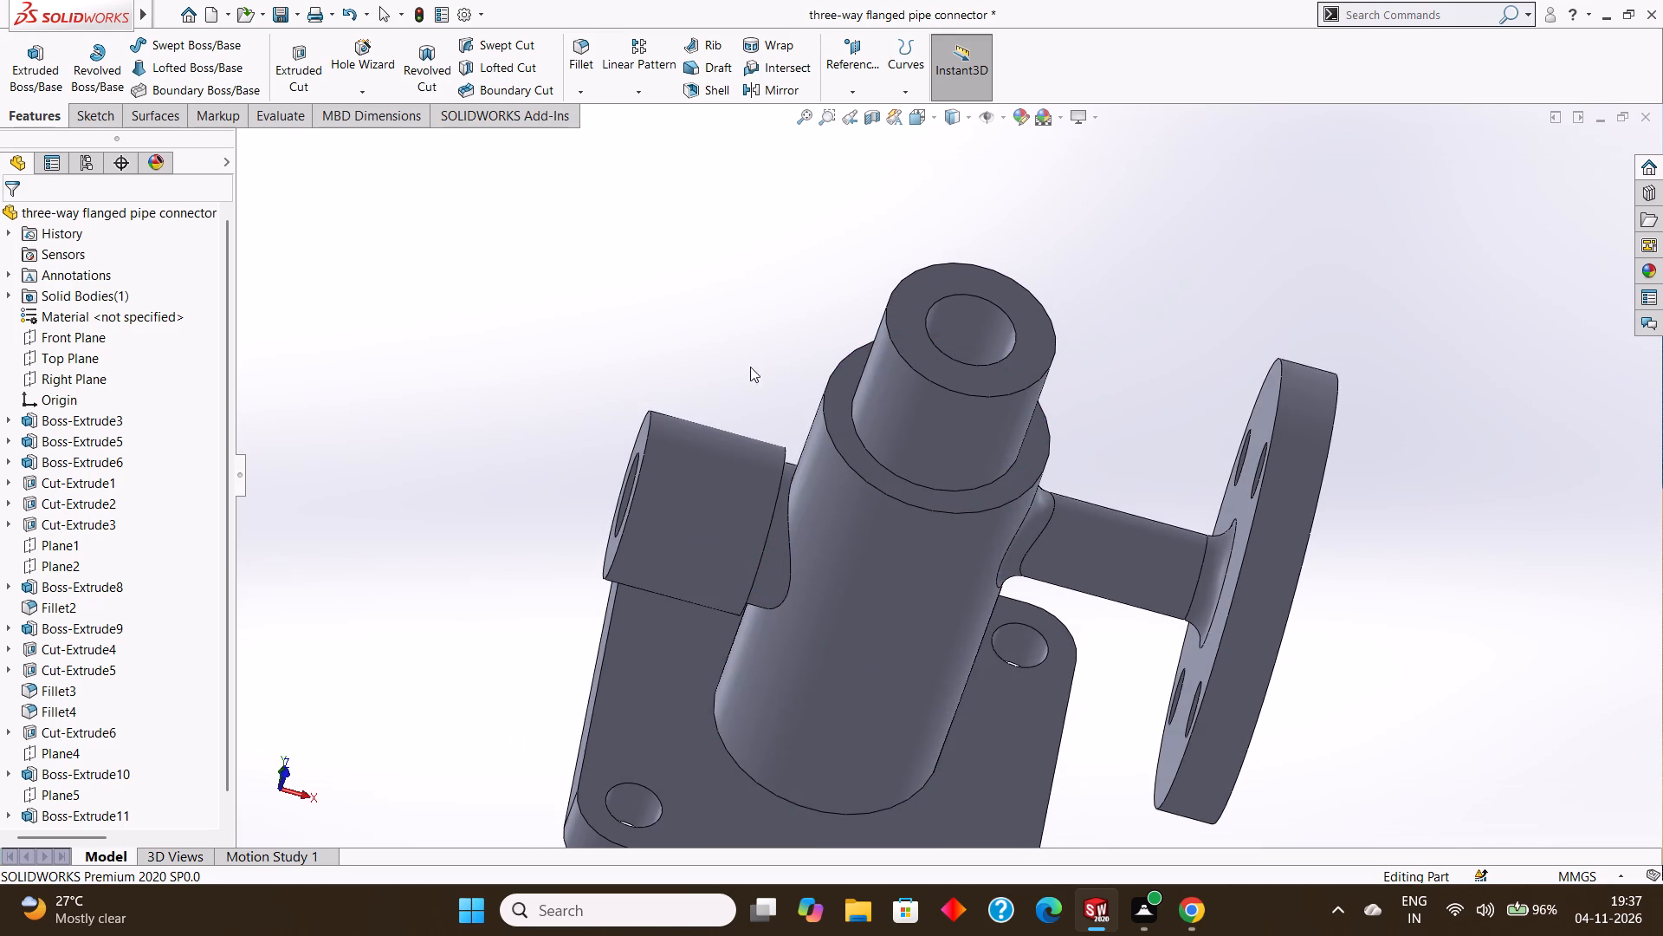
{"action": "middle_click_drag", "start_coordinate": [750, 367], "coordinate": [740, 350]}
{"action": "middle_click_drag", "start_coordinate": [768, 385], "coordinate": [768, 365]}
{"action": "middle_click_drag", "start_coordinate": [779, 390], "coordinate": [779, 356]}
{"action": "middle_click_drag", "start_coordinate": [796, 363], "coordinate": [803, 354]}
{"action": "middle_click_drag", "start_coordinate": [804, 354], "coordinate": [813, 355]}
{"action": "scroll", "coordinate": [805, 354], "scroll_direction": "down", "scroll_amount": 1}
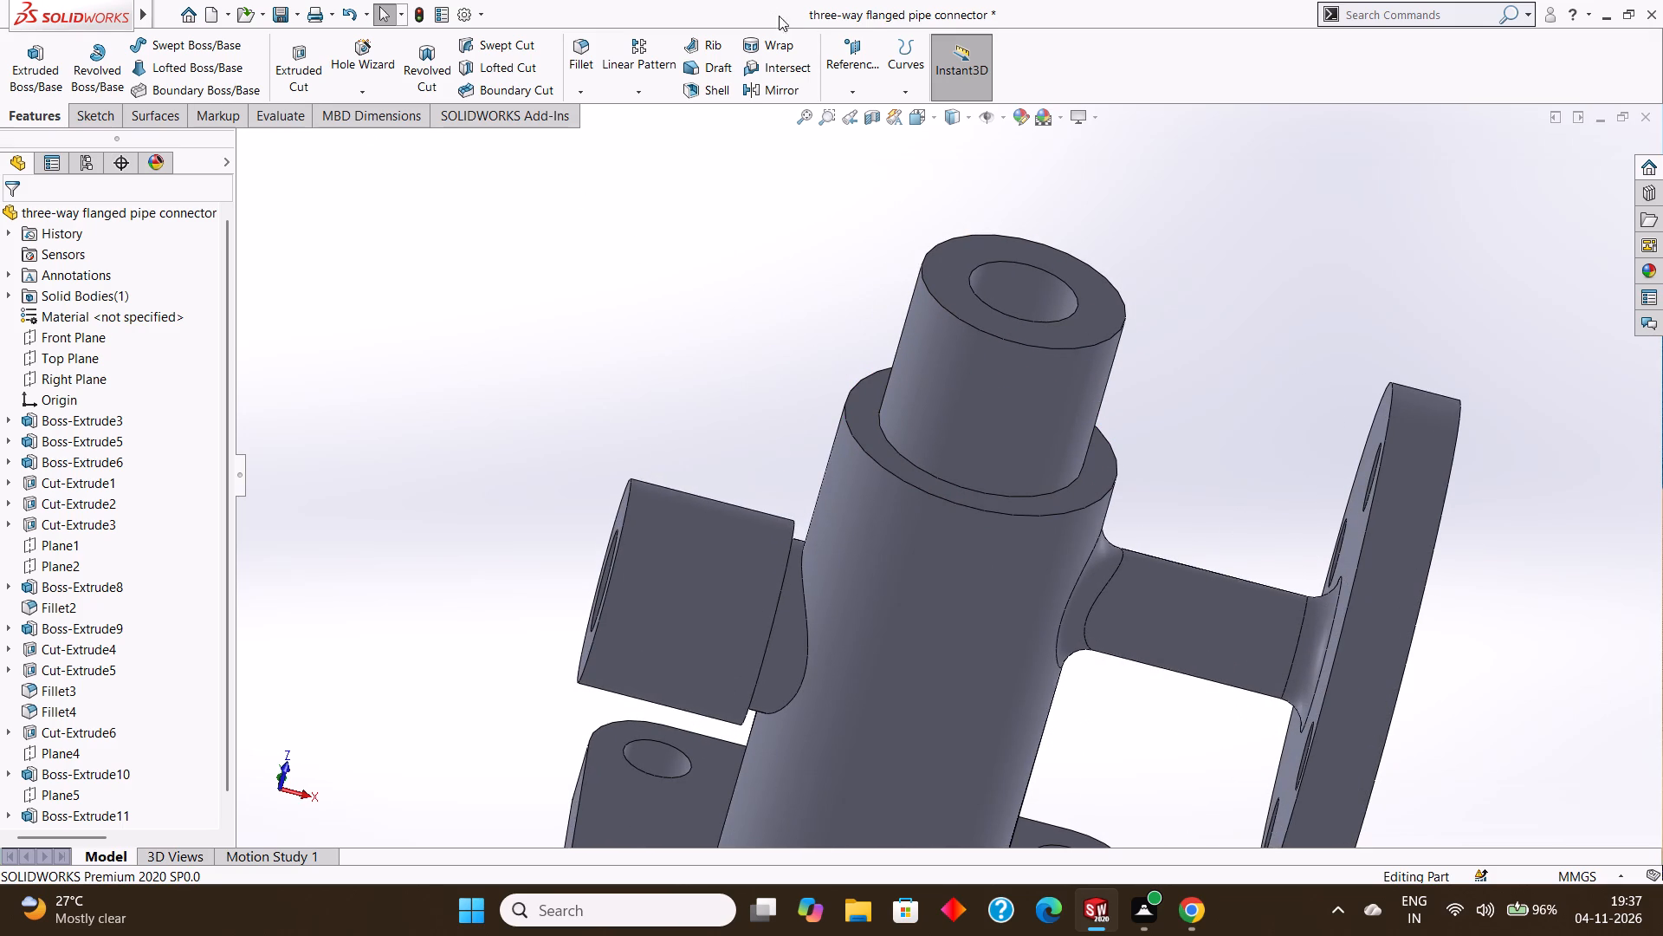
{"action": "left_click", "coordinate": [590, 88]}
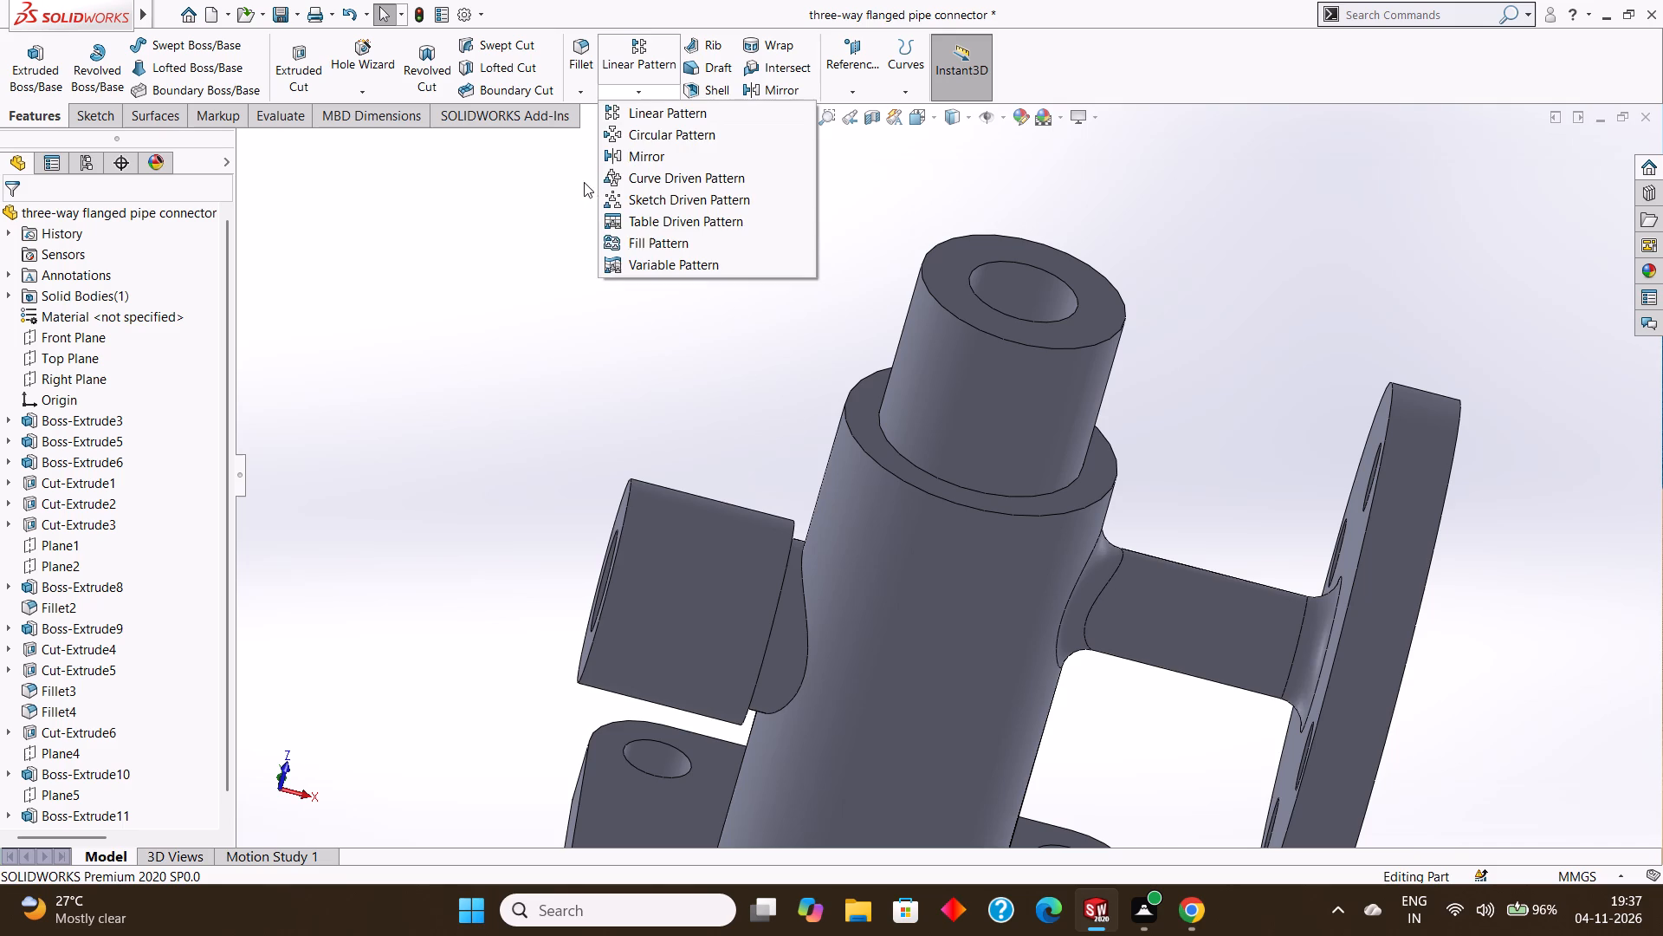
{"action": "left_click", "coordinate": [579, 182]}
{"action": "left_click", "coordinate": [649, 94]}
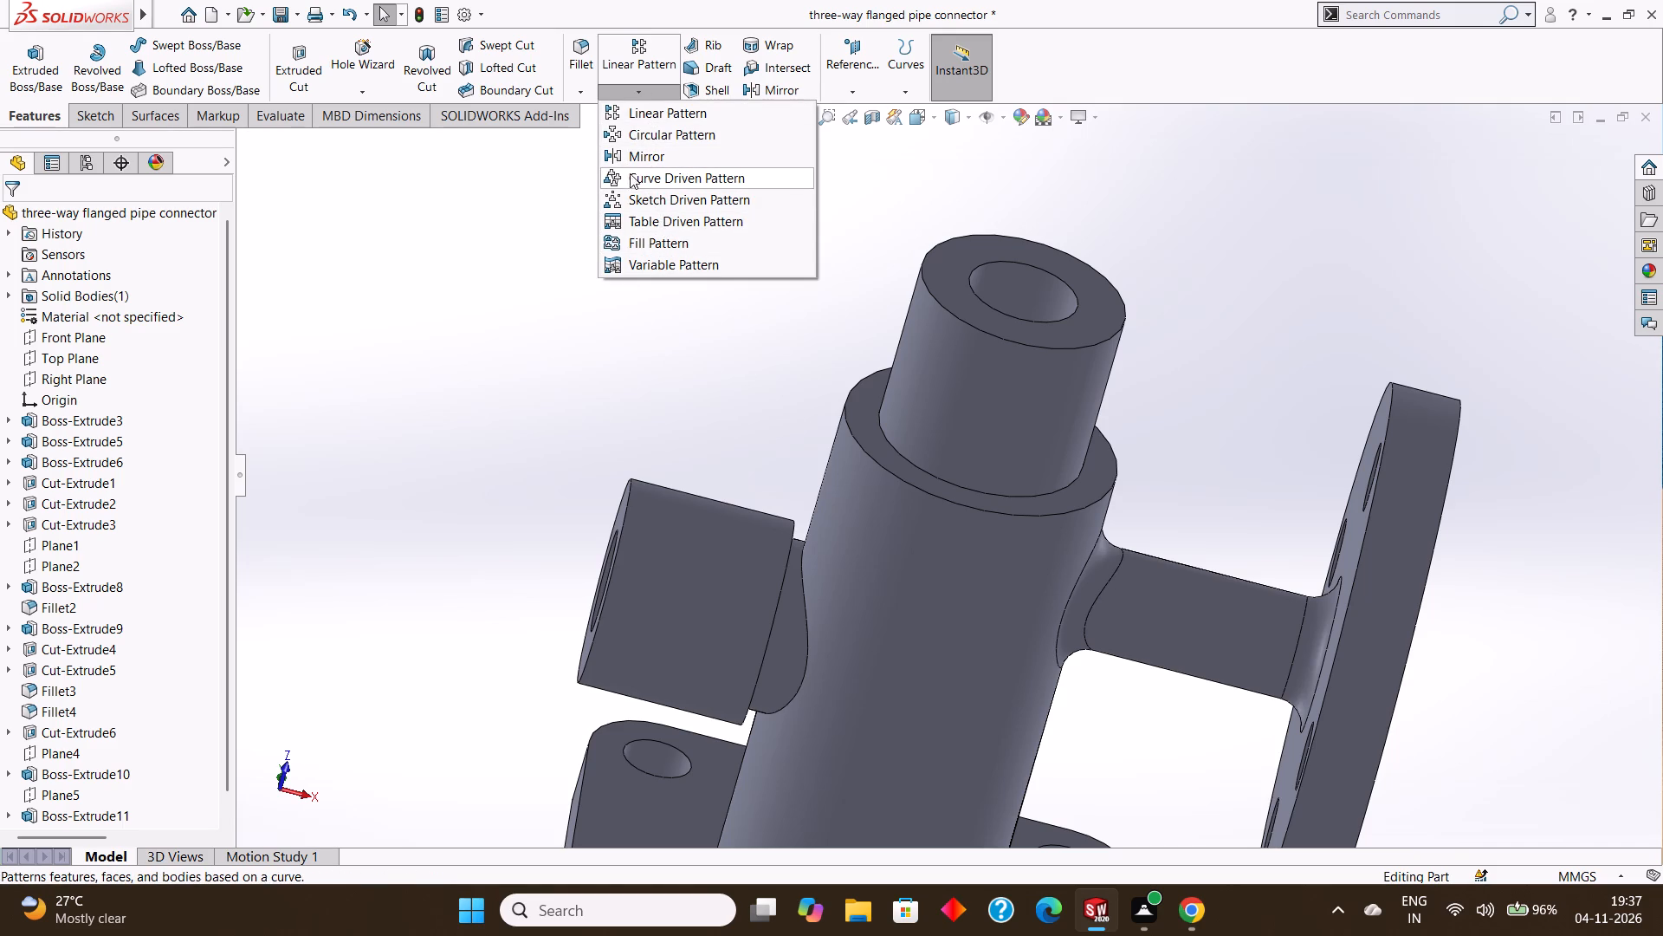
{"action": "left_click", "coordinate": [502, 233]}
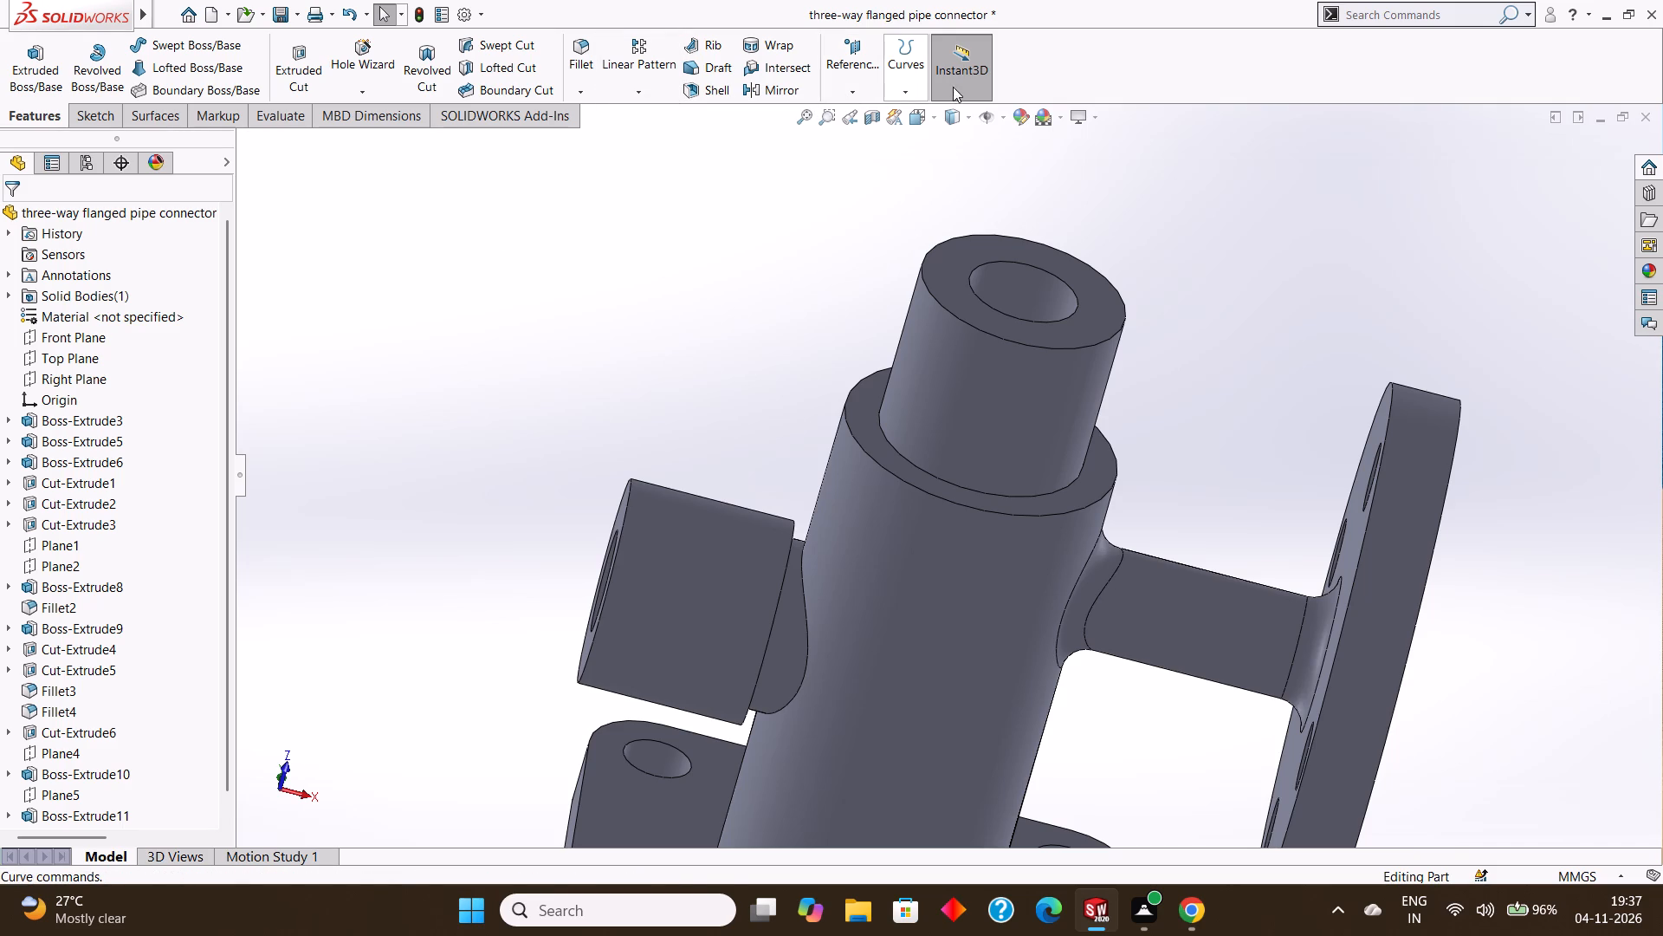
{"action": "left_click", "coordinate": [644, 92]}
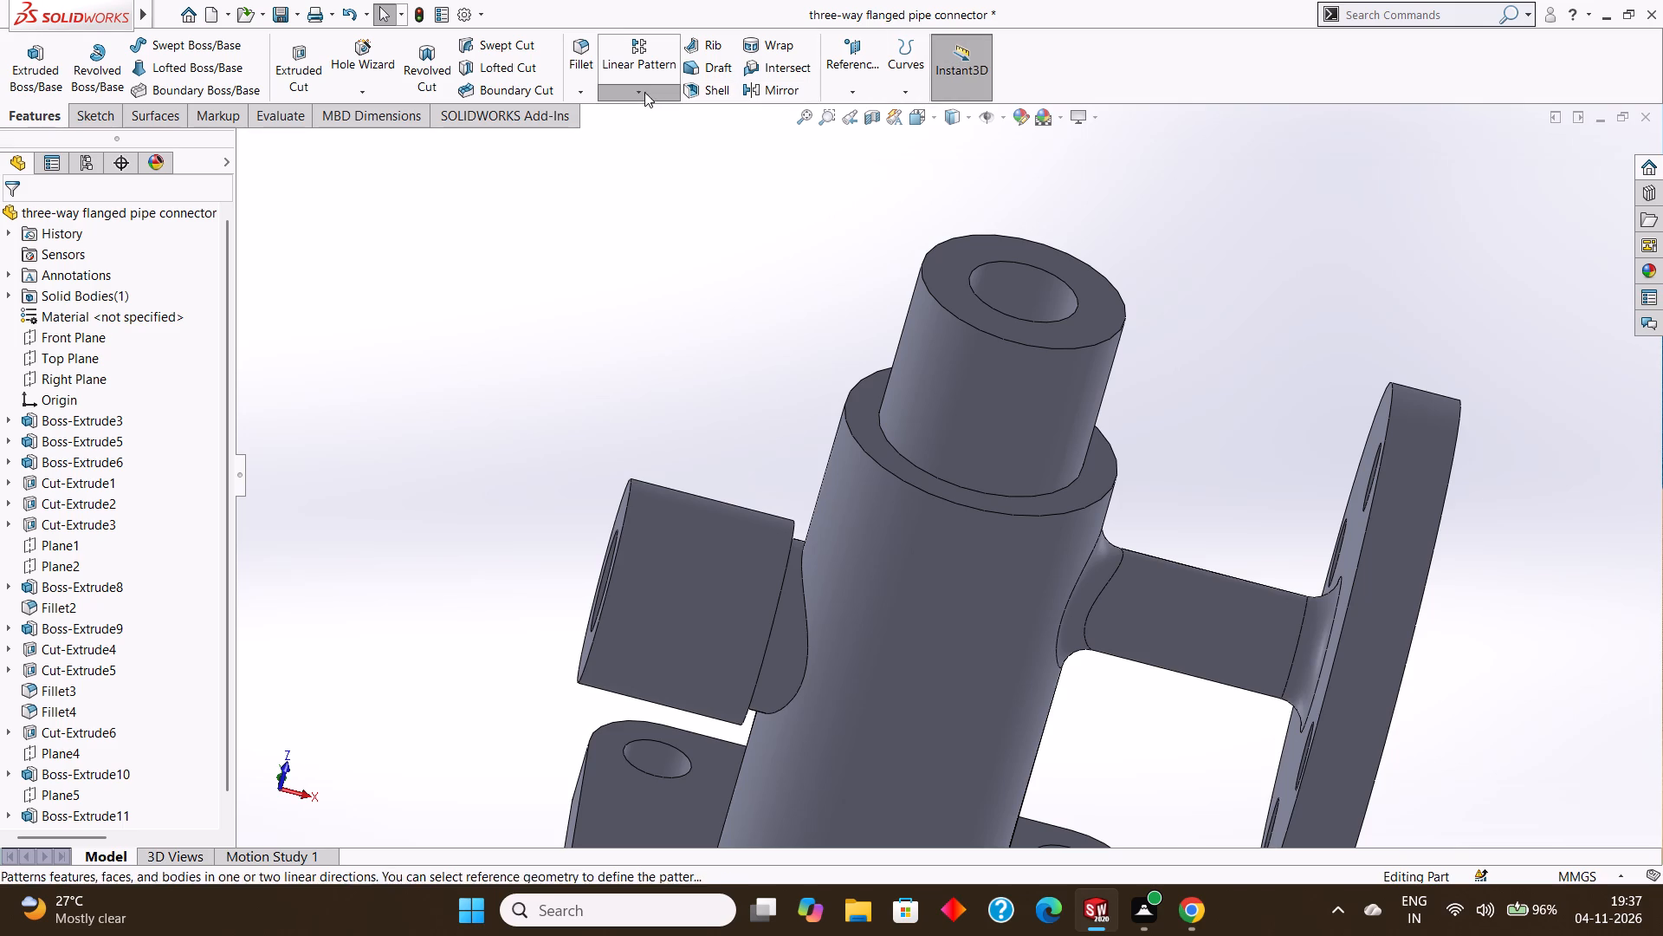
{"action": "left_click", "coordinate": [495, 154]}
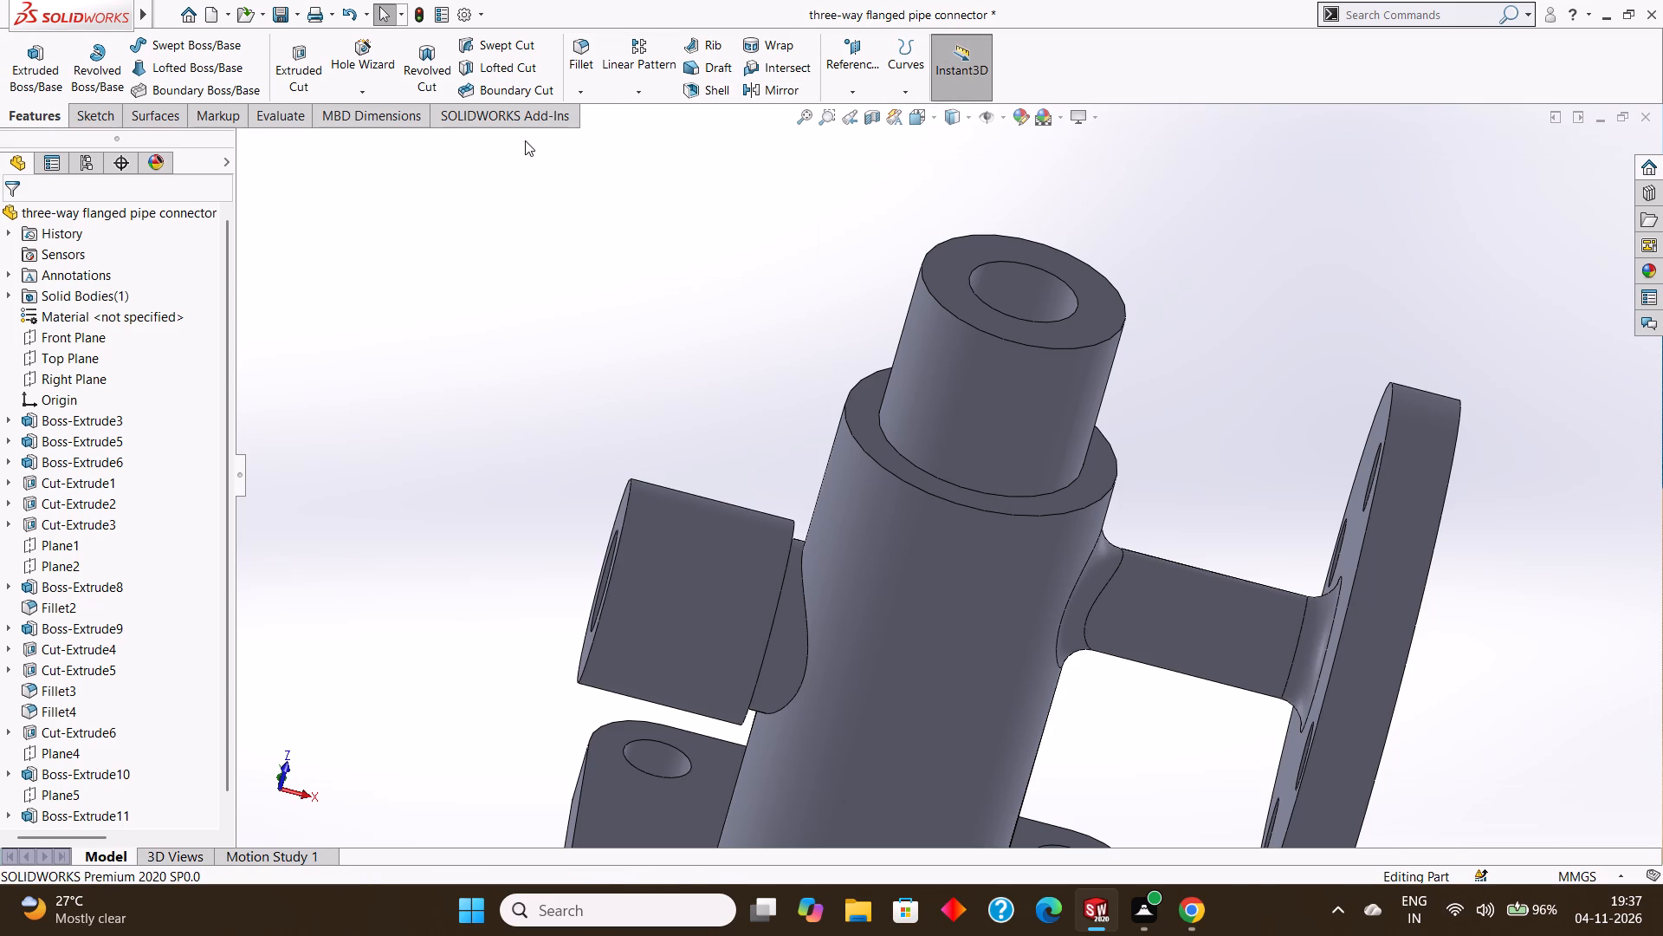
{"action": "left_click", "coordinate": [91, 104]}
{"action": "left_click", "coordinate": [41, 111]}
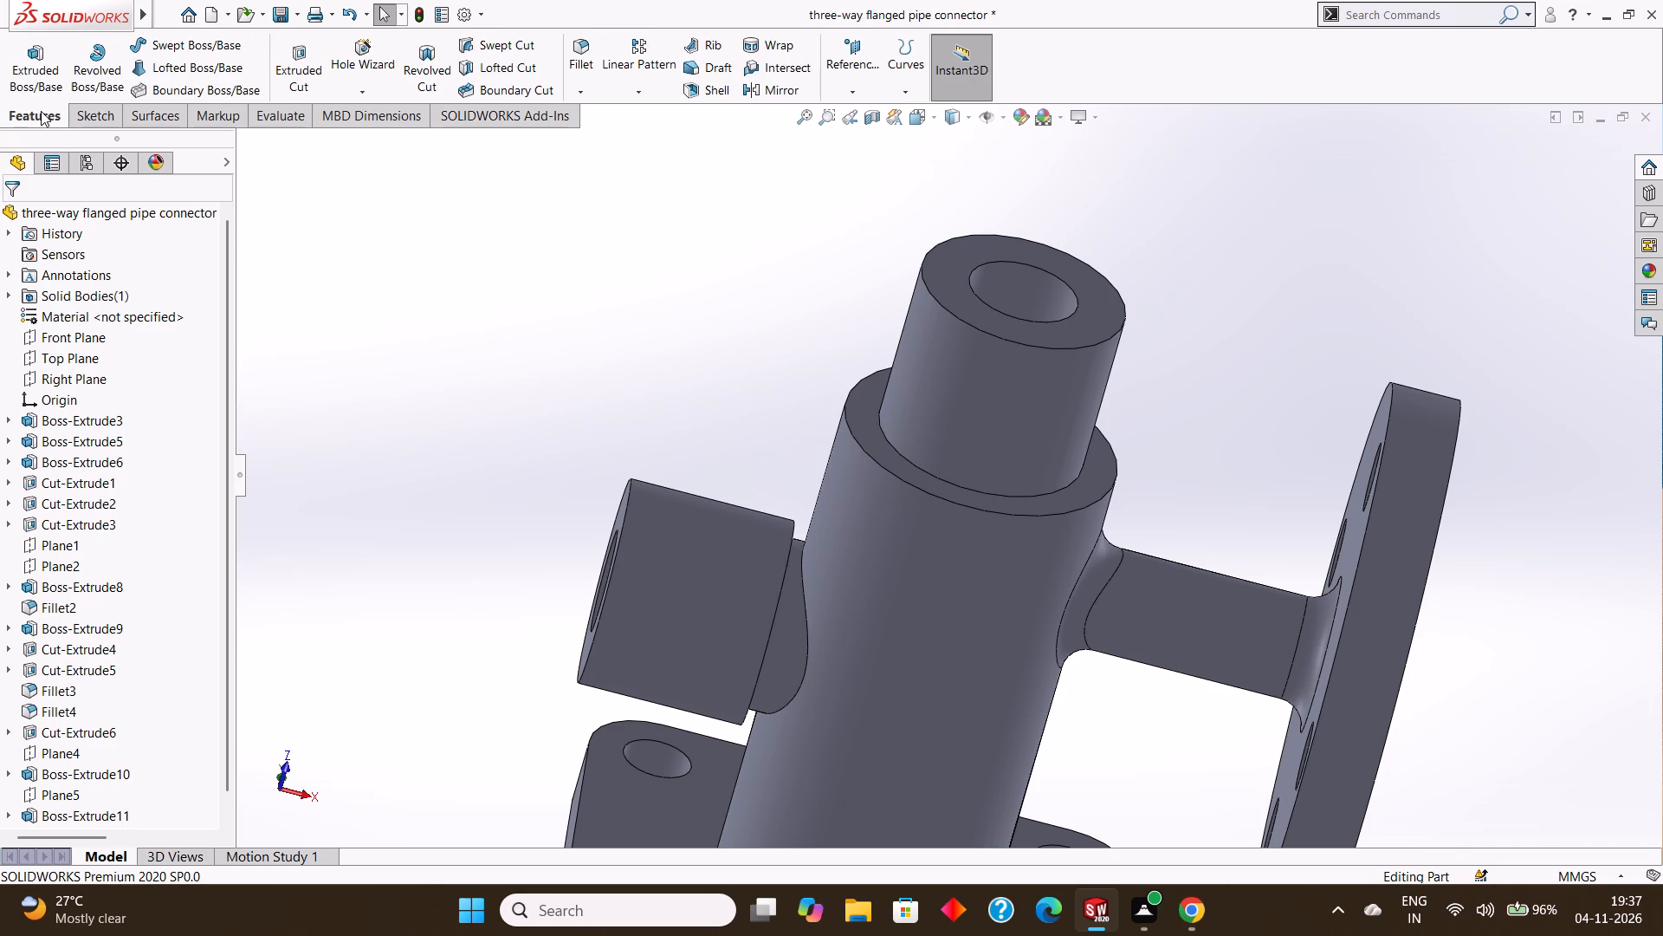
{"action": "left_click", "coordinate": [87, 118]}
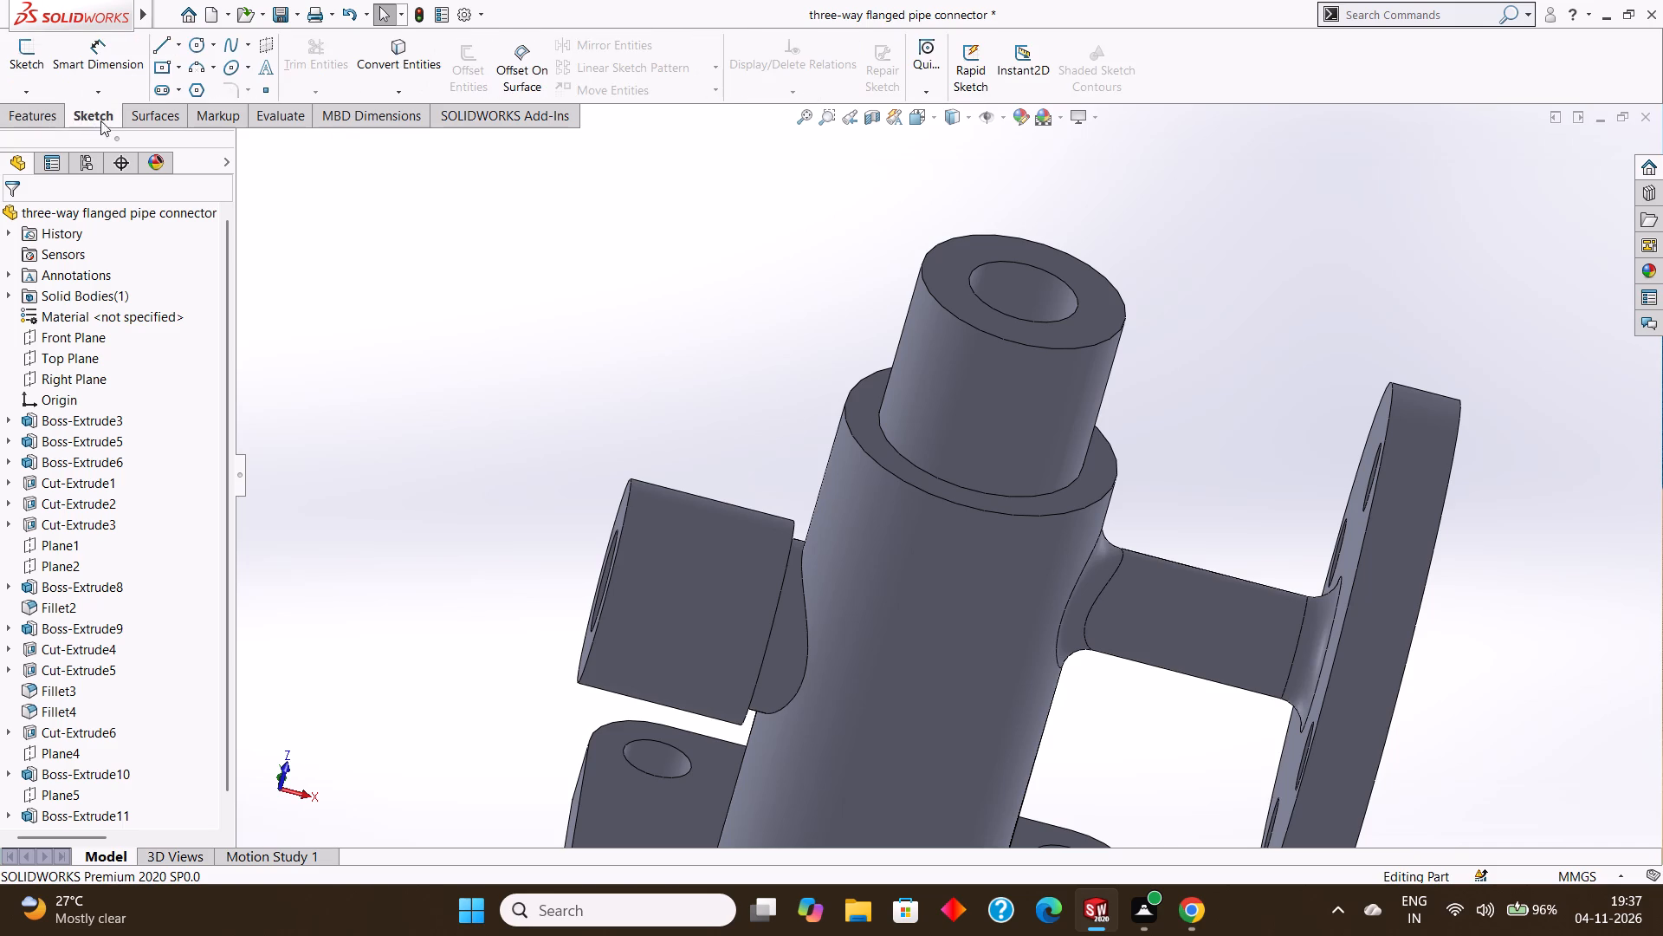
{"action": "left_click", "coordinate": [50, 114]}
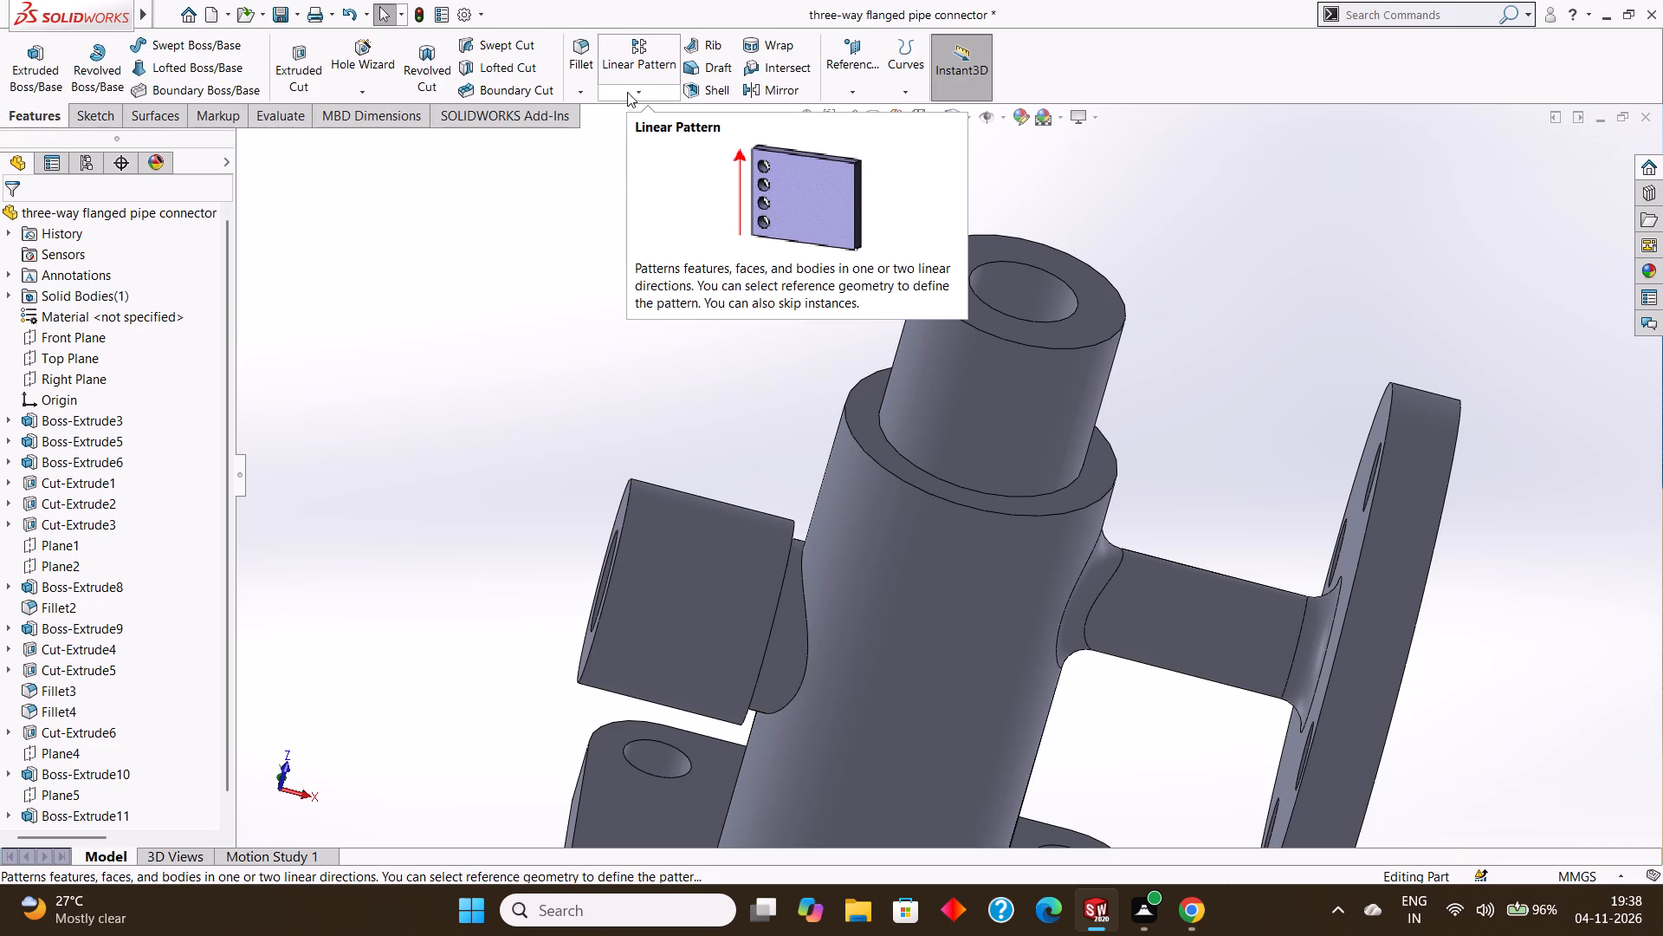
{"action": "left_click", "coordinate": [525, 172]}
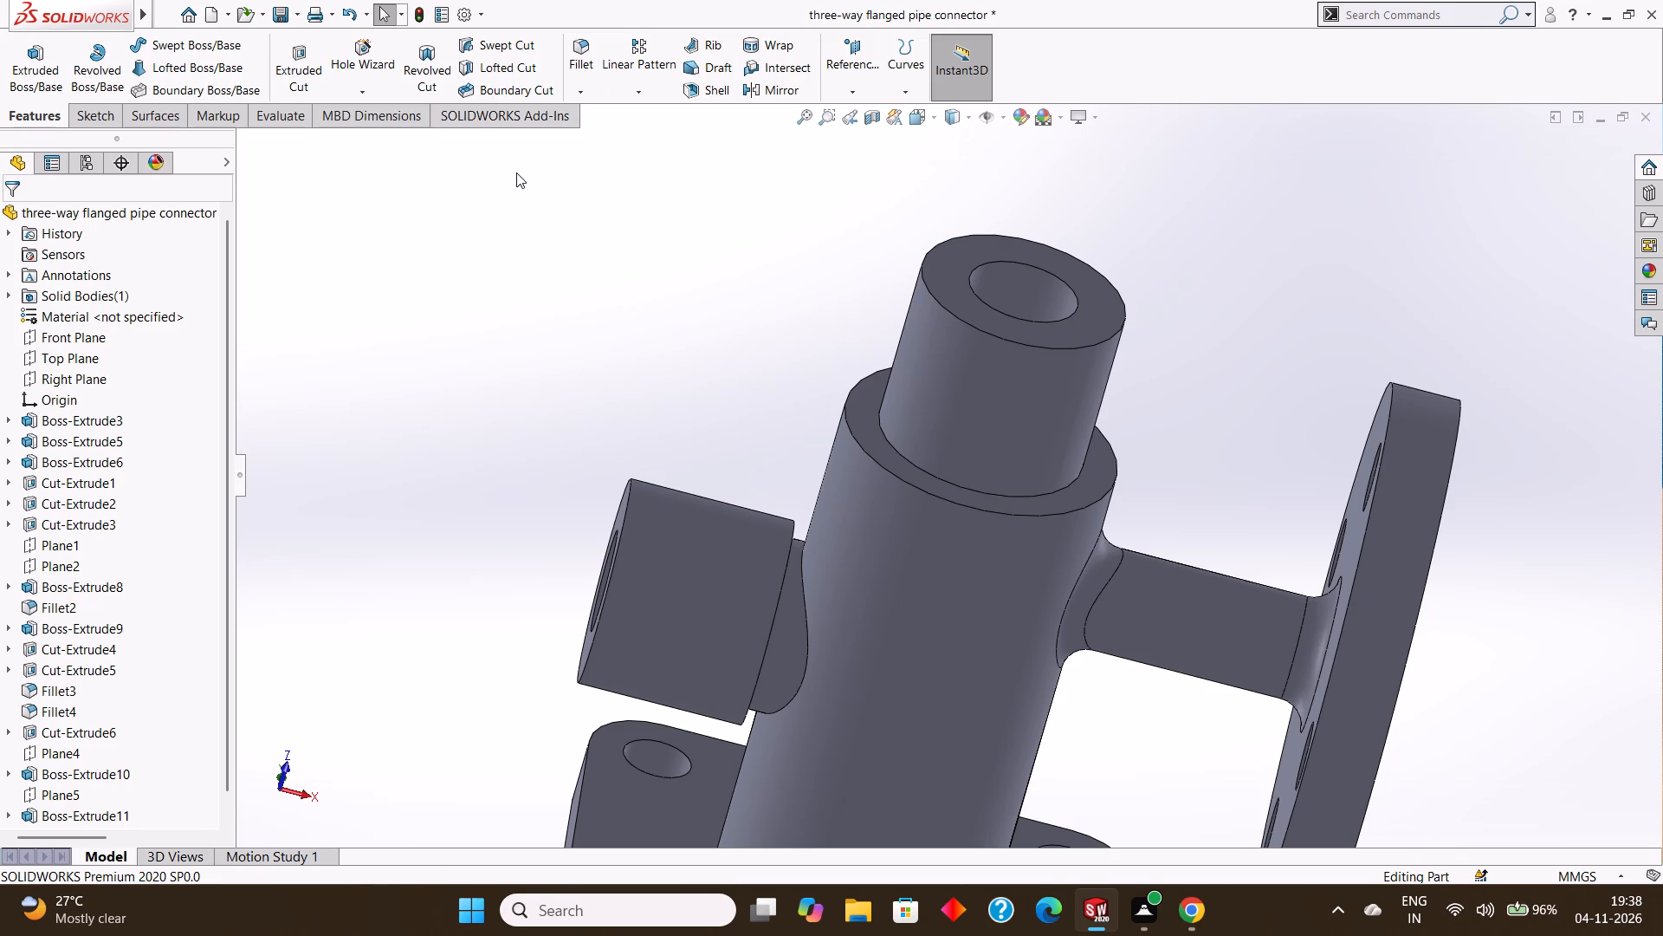
Start a Thread on the outer end edge of the main pipe's stepped top spigot, using the Extrude thread method.
{"action": "left_click", "coordinate": [362, 92]}
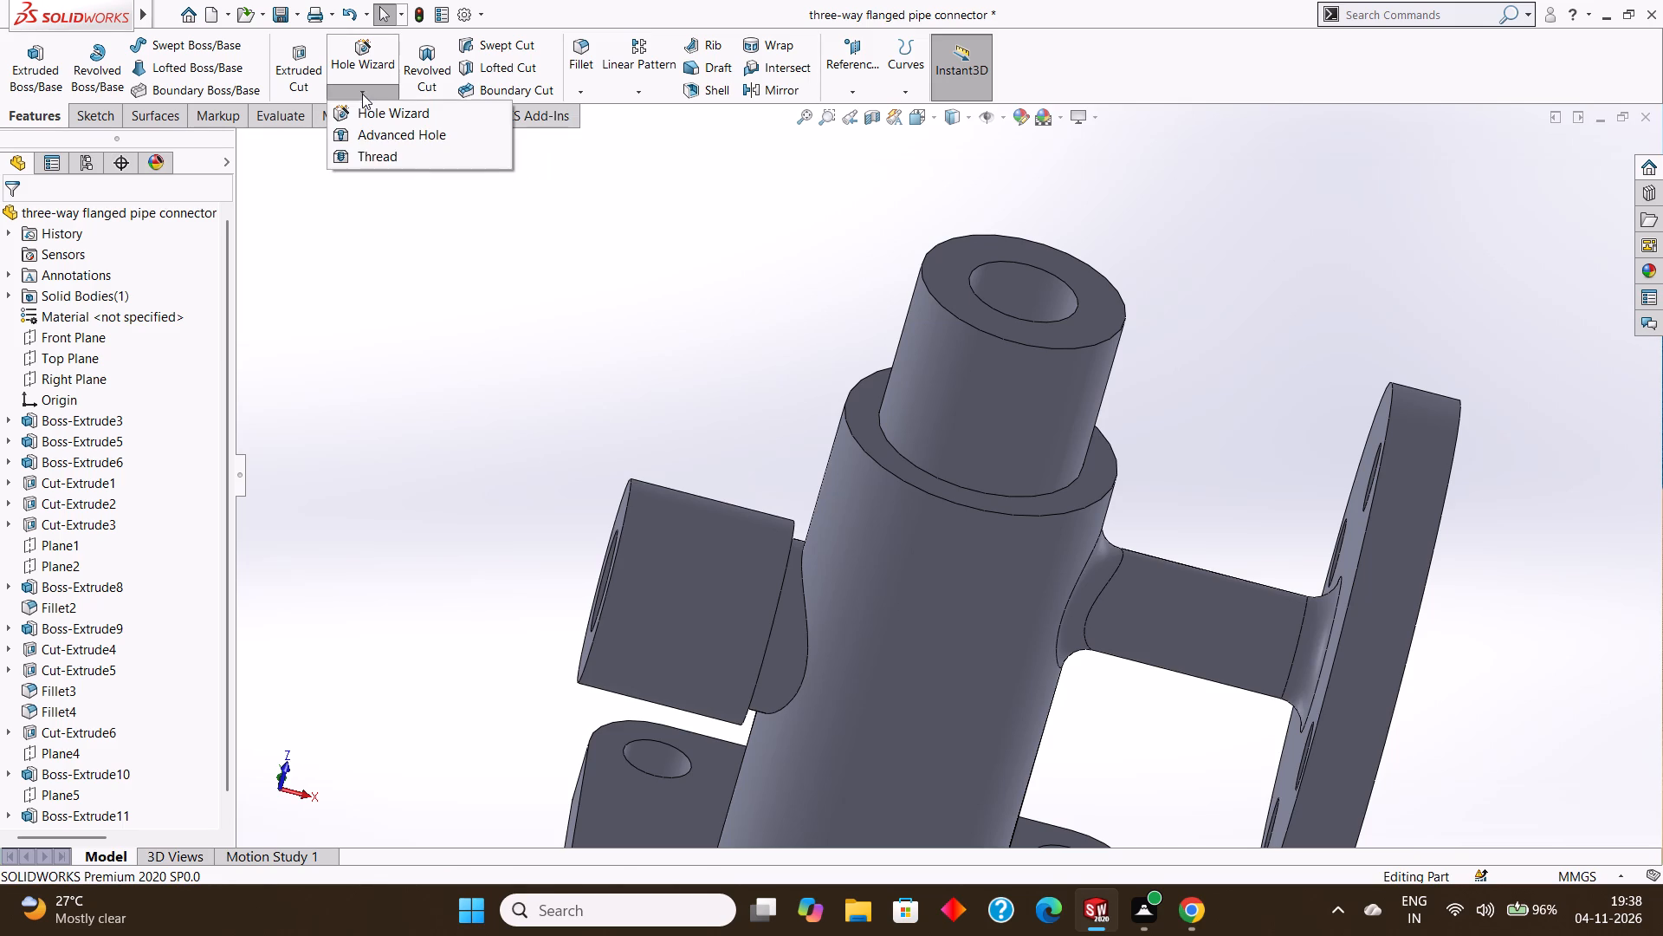
{"action": "left_click", "coordinate": [378, 152]}
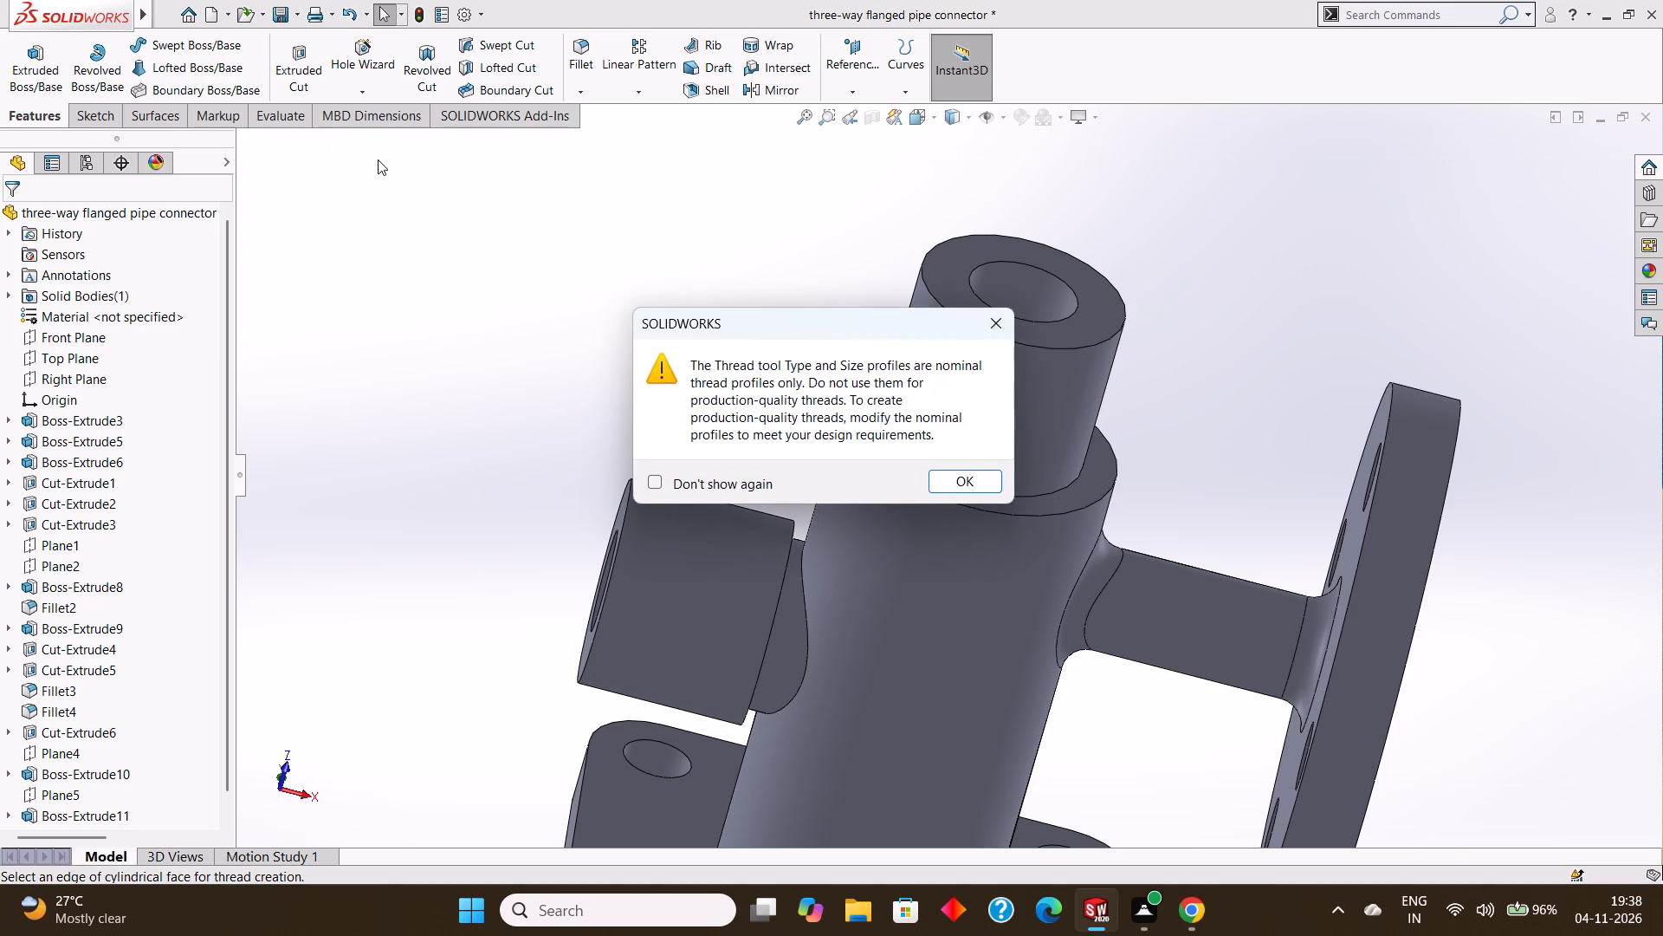
{"action": "left_click", "coordinate": [946, 478]}
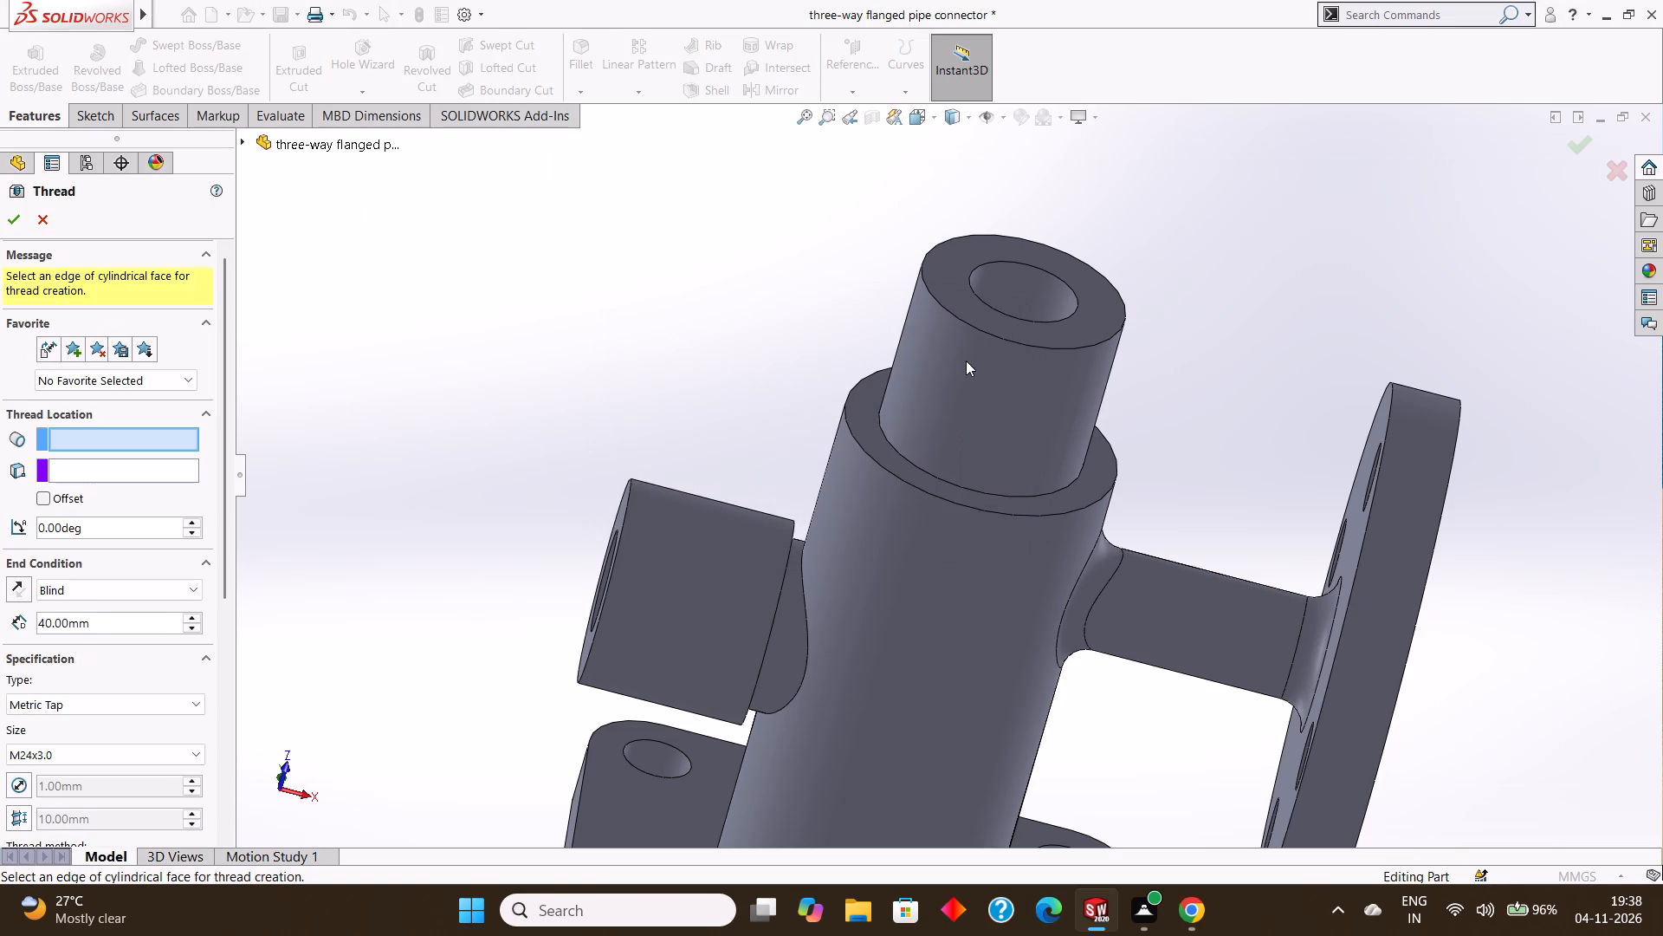
{"action": "left_click", "coordinate": [968, 327]}
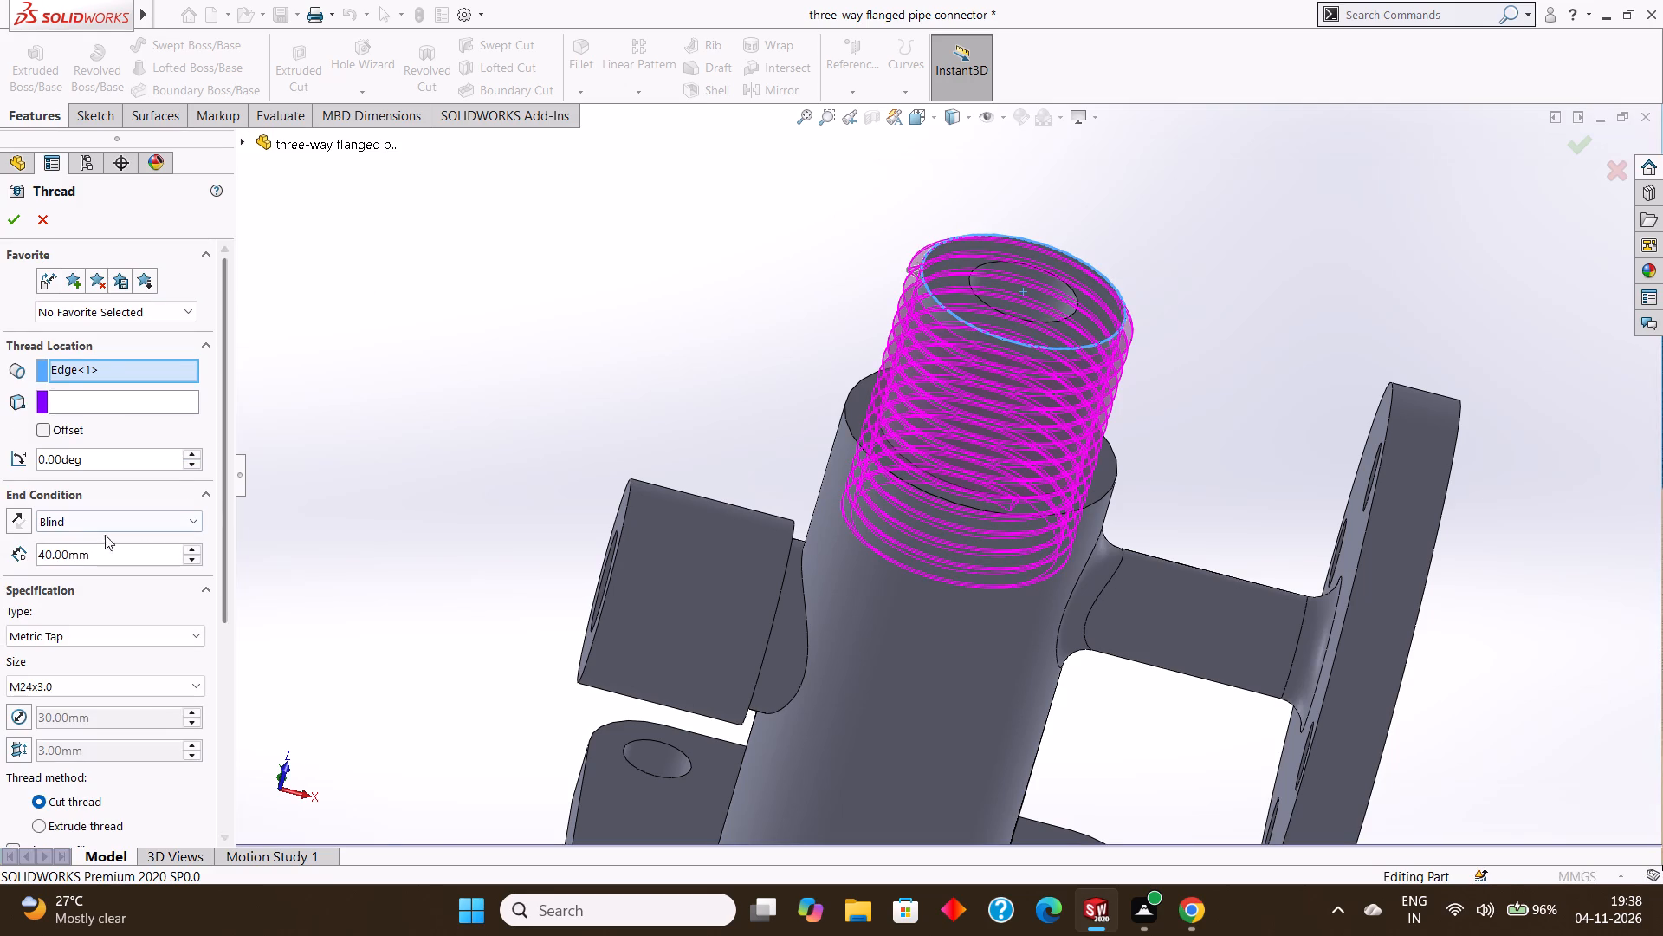
{"action": "left_click_drag", "start_coordinate": [223, 312], "coordinate": [225, 397]}
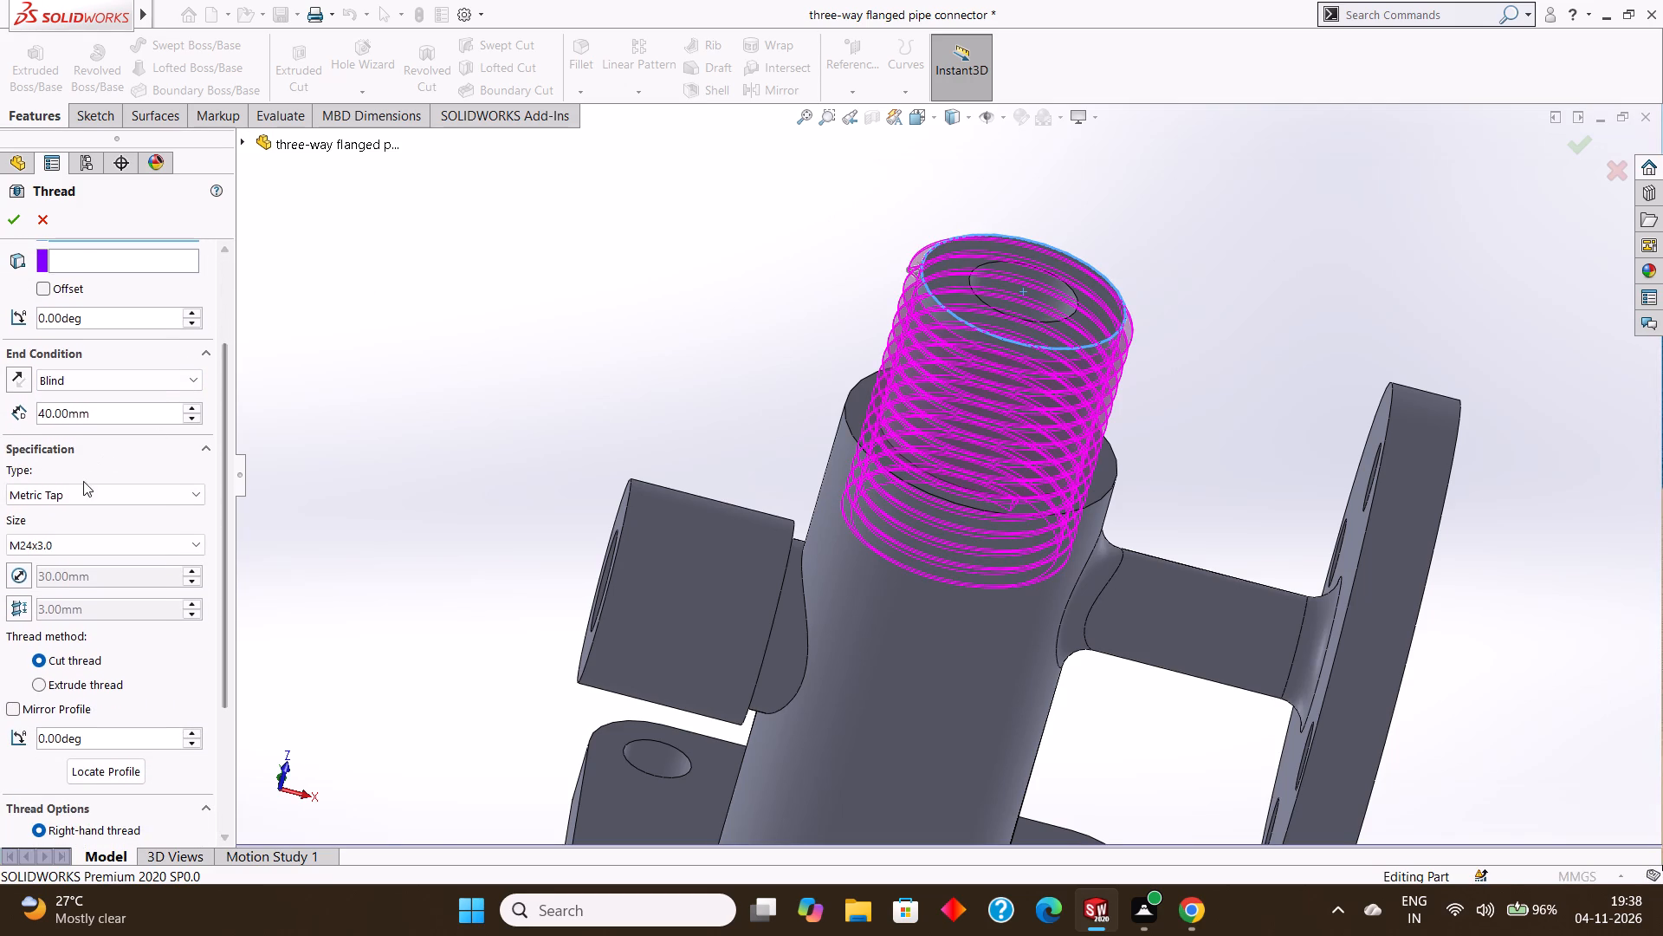
{"action": "left_click_drag", "start_coordinate": [223, 371], "coordinate": [229, 354]}
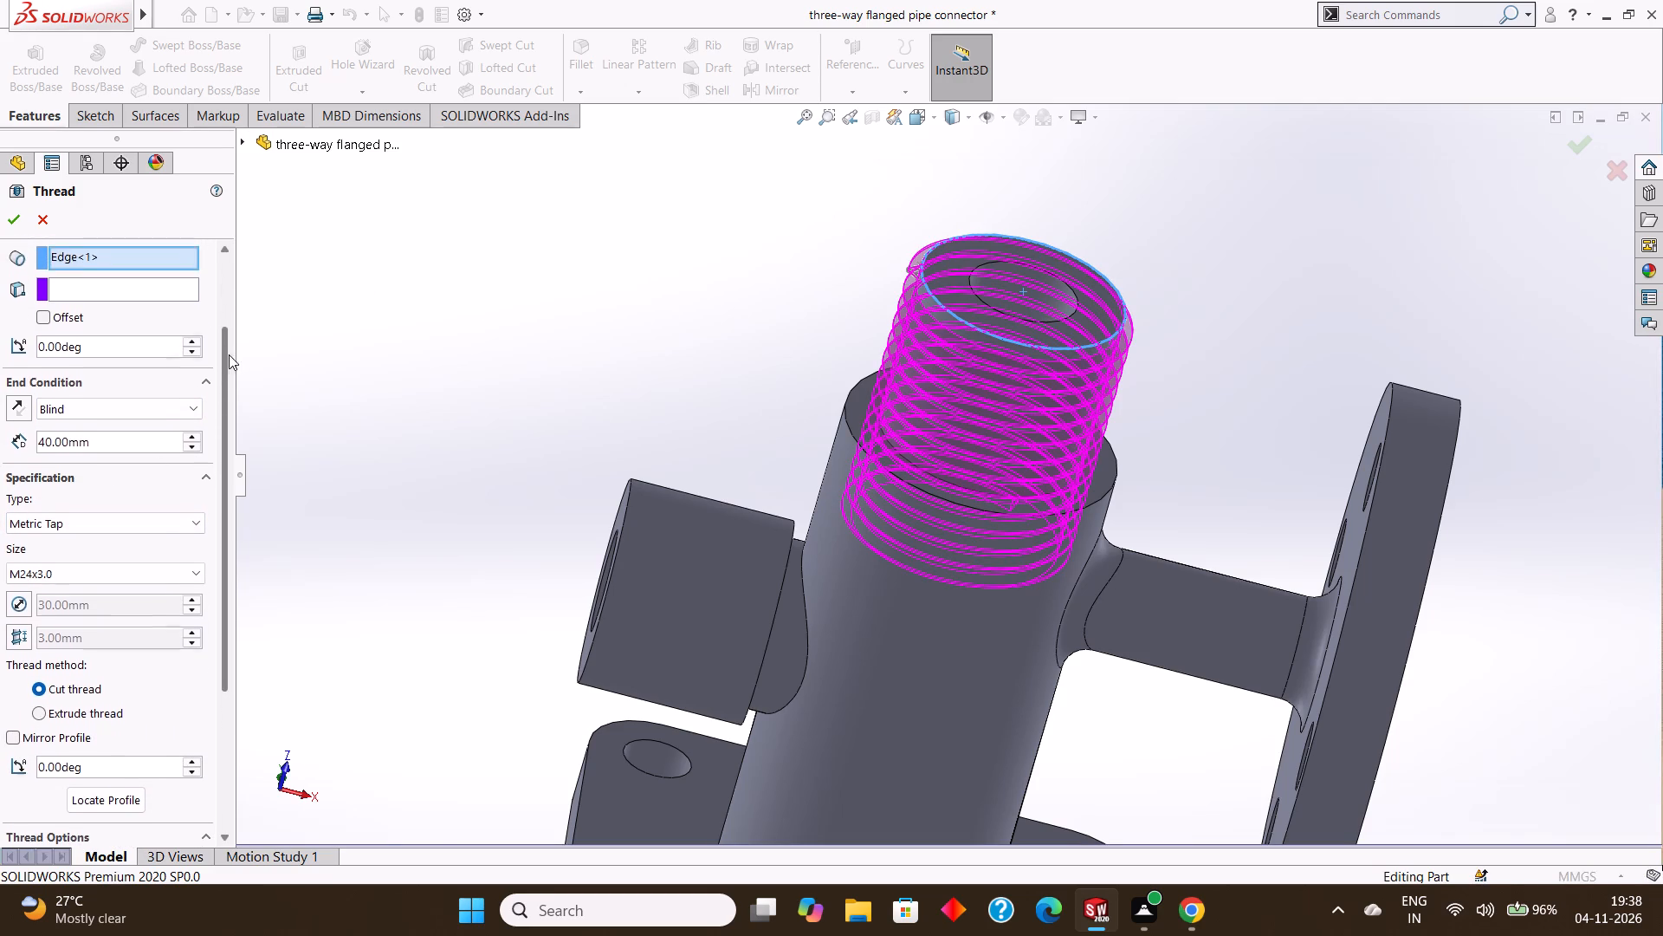
{"action": "left_click_drag", "start_coordinate": [229, 354], "coordinate": [236, 388]}
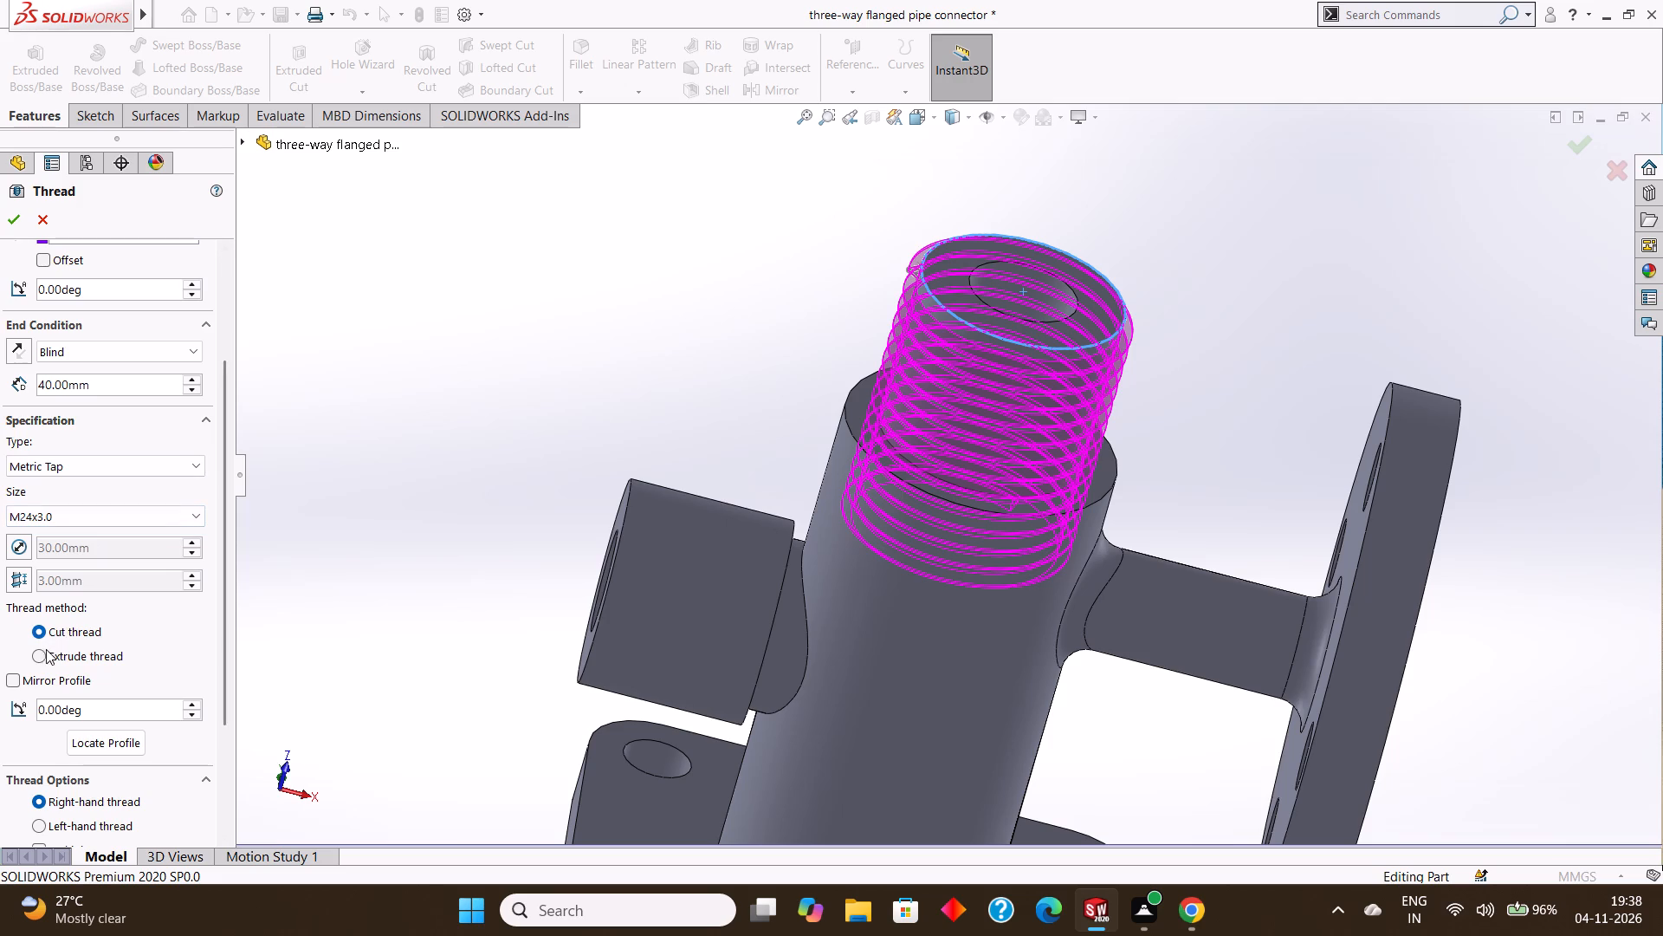
{"action": "left_click", "coordinate": [44, 656]}
{"action": "middle_click_drag", "start_coordinate": [594, 461], "coordinate": [637, 374]}
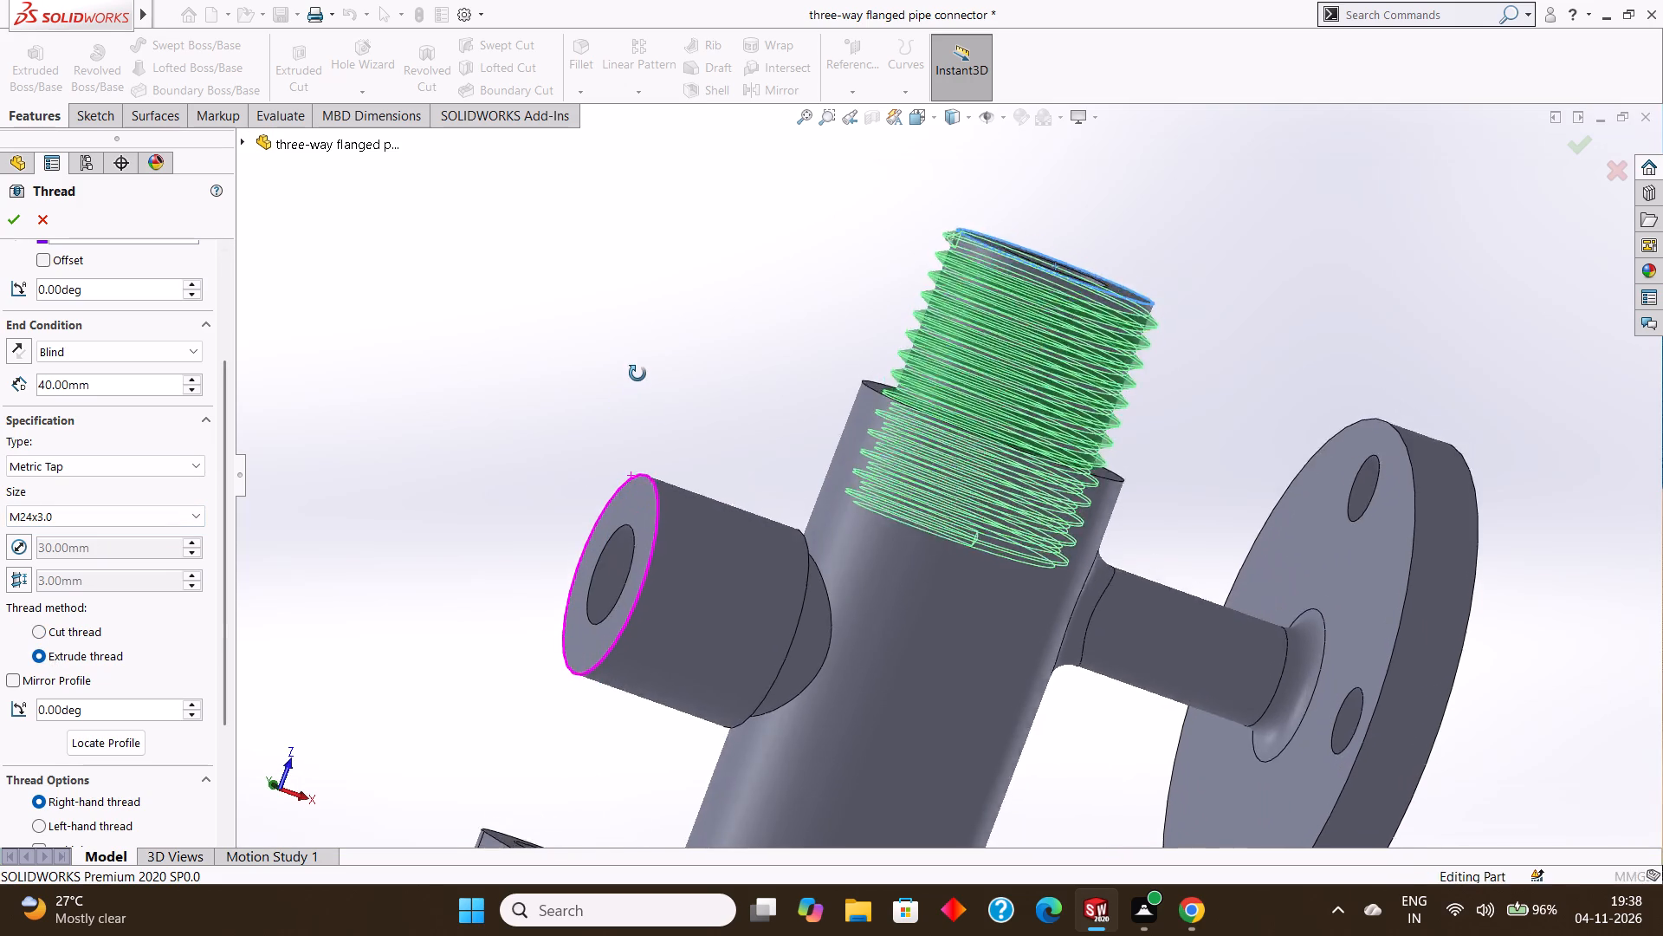
{"action": "middle_click_drag", "start_coordinate": [637, 374], "coordinate": [618, 409]}
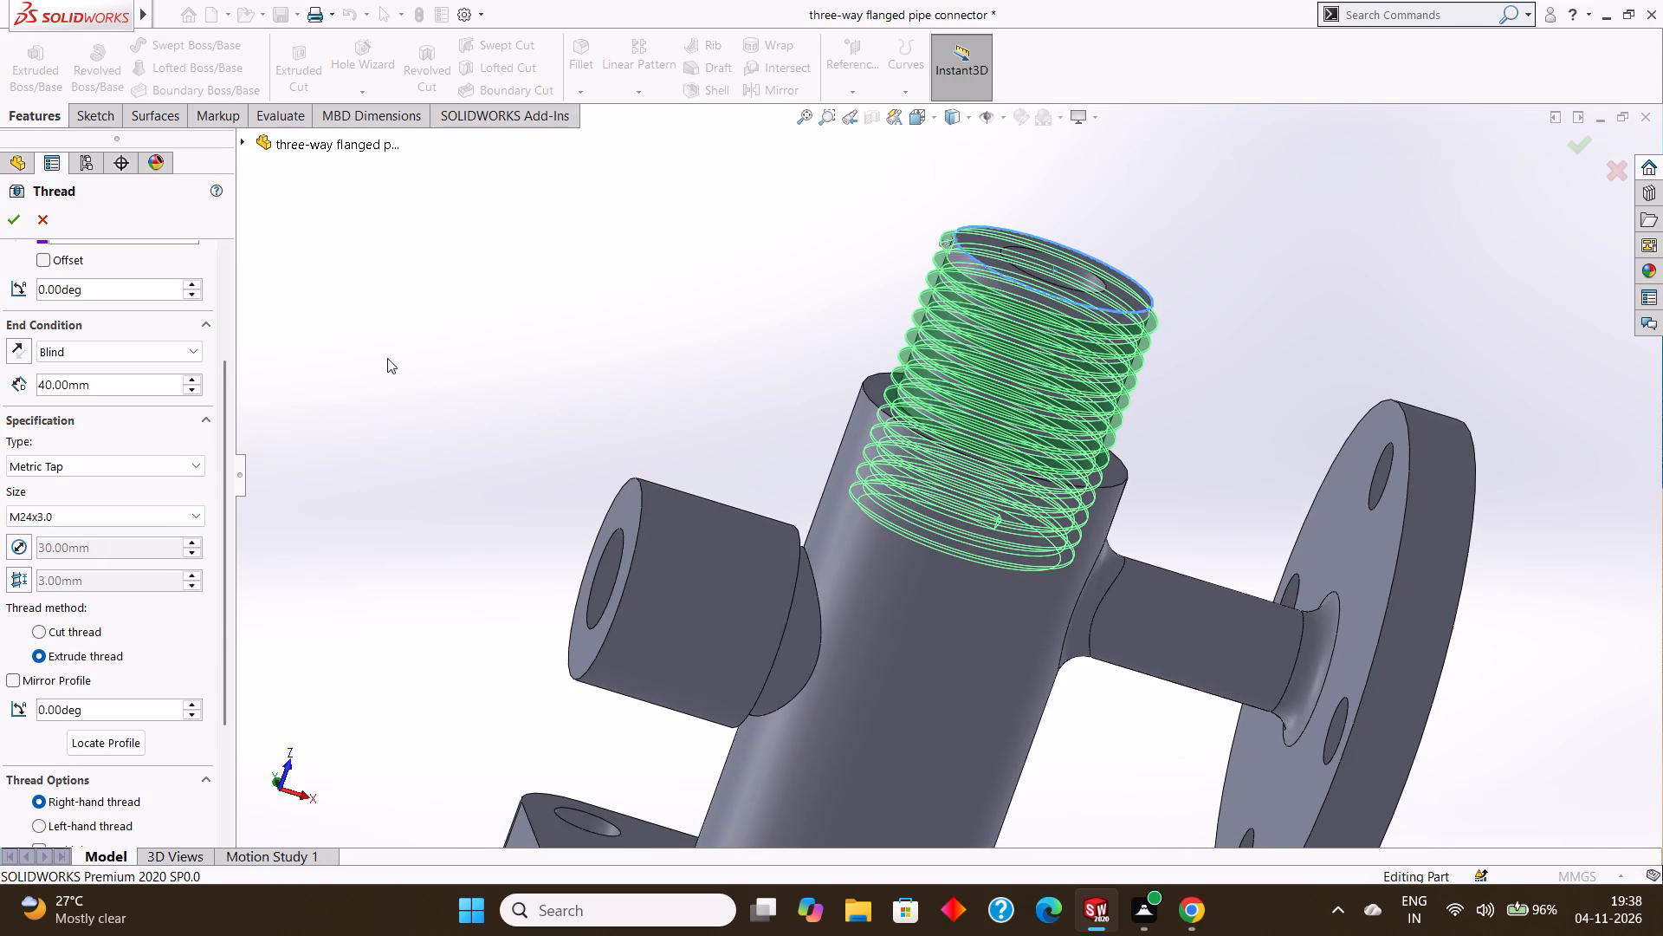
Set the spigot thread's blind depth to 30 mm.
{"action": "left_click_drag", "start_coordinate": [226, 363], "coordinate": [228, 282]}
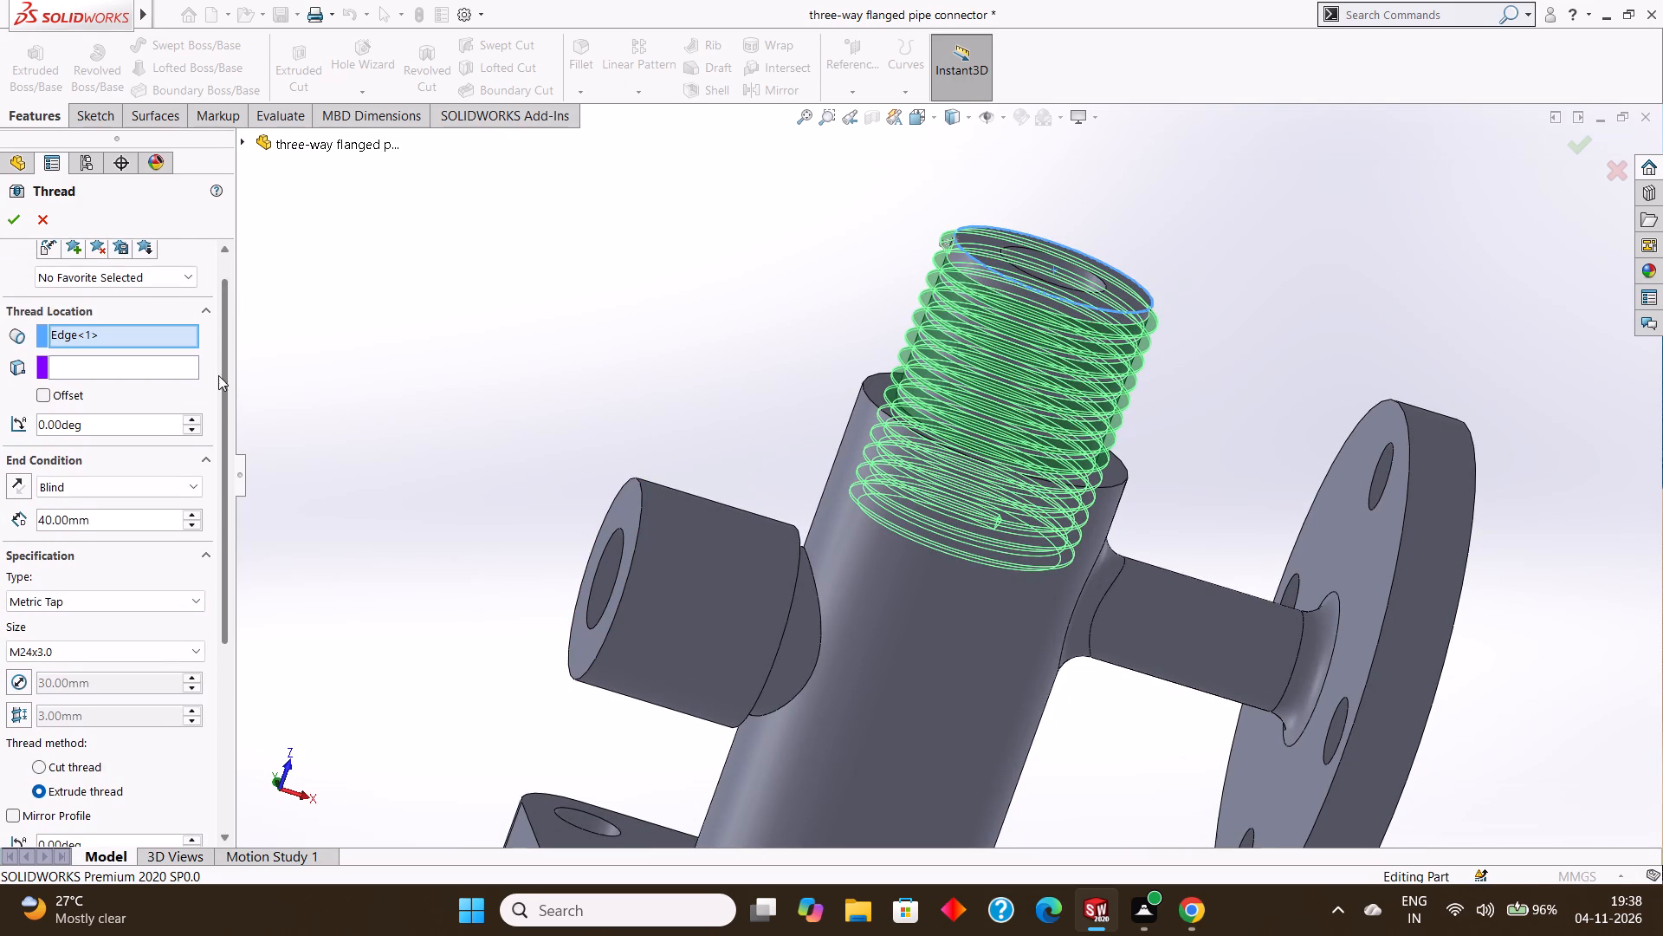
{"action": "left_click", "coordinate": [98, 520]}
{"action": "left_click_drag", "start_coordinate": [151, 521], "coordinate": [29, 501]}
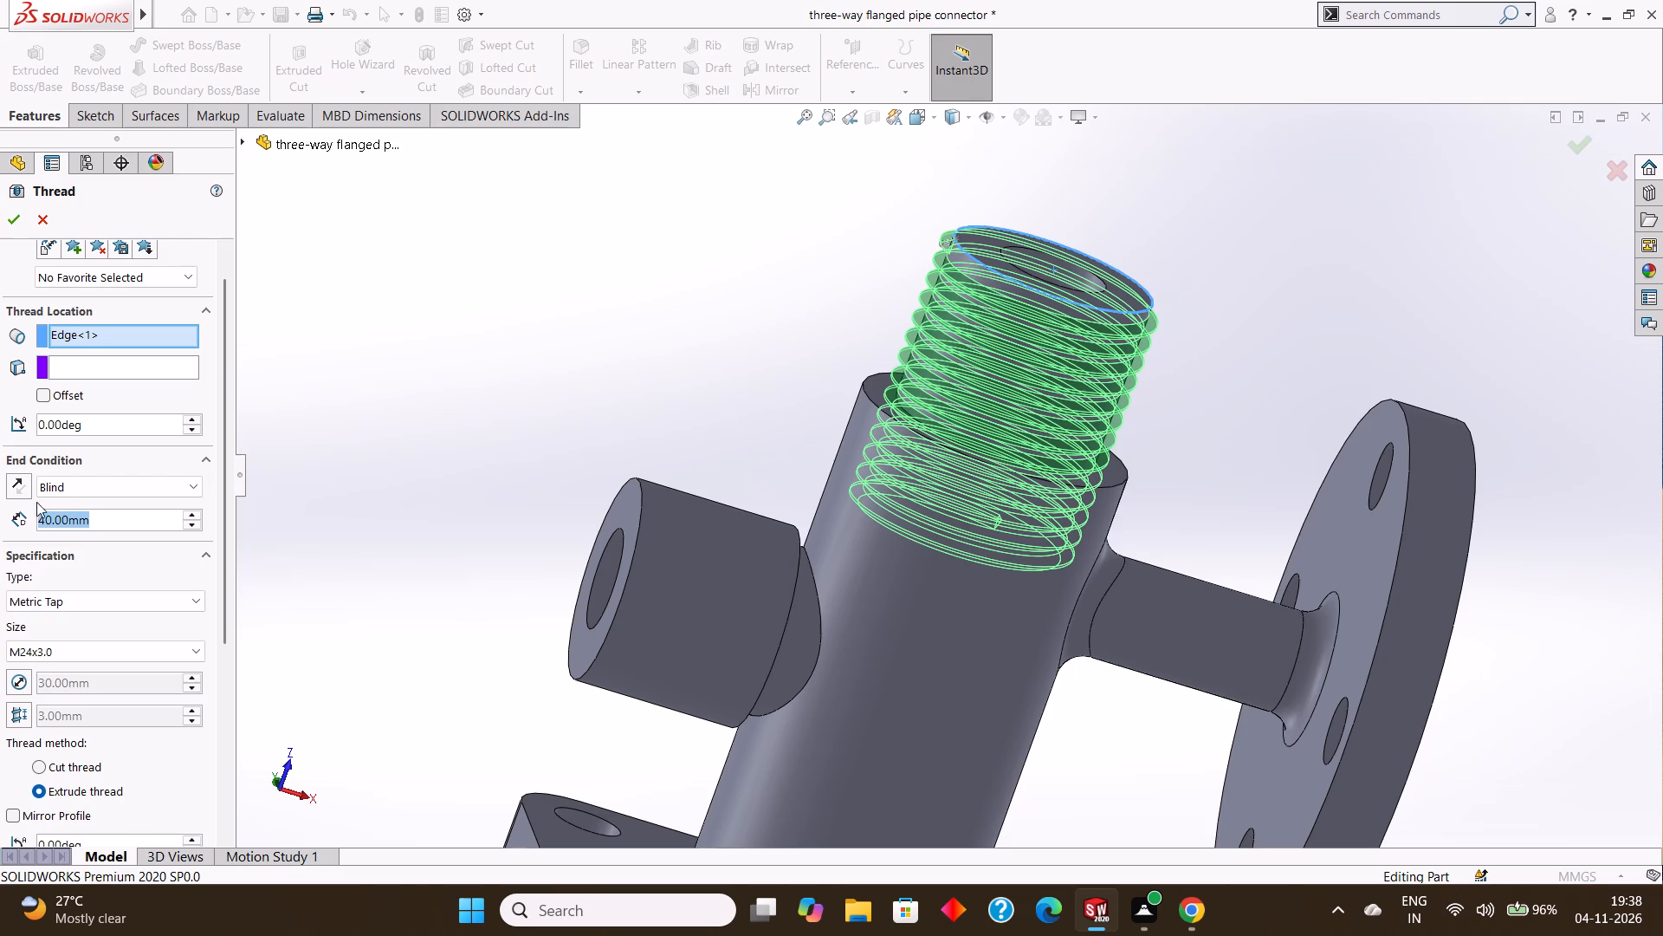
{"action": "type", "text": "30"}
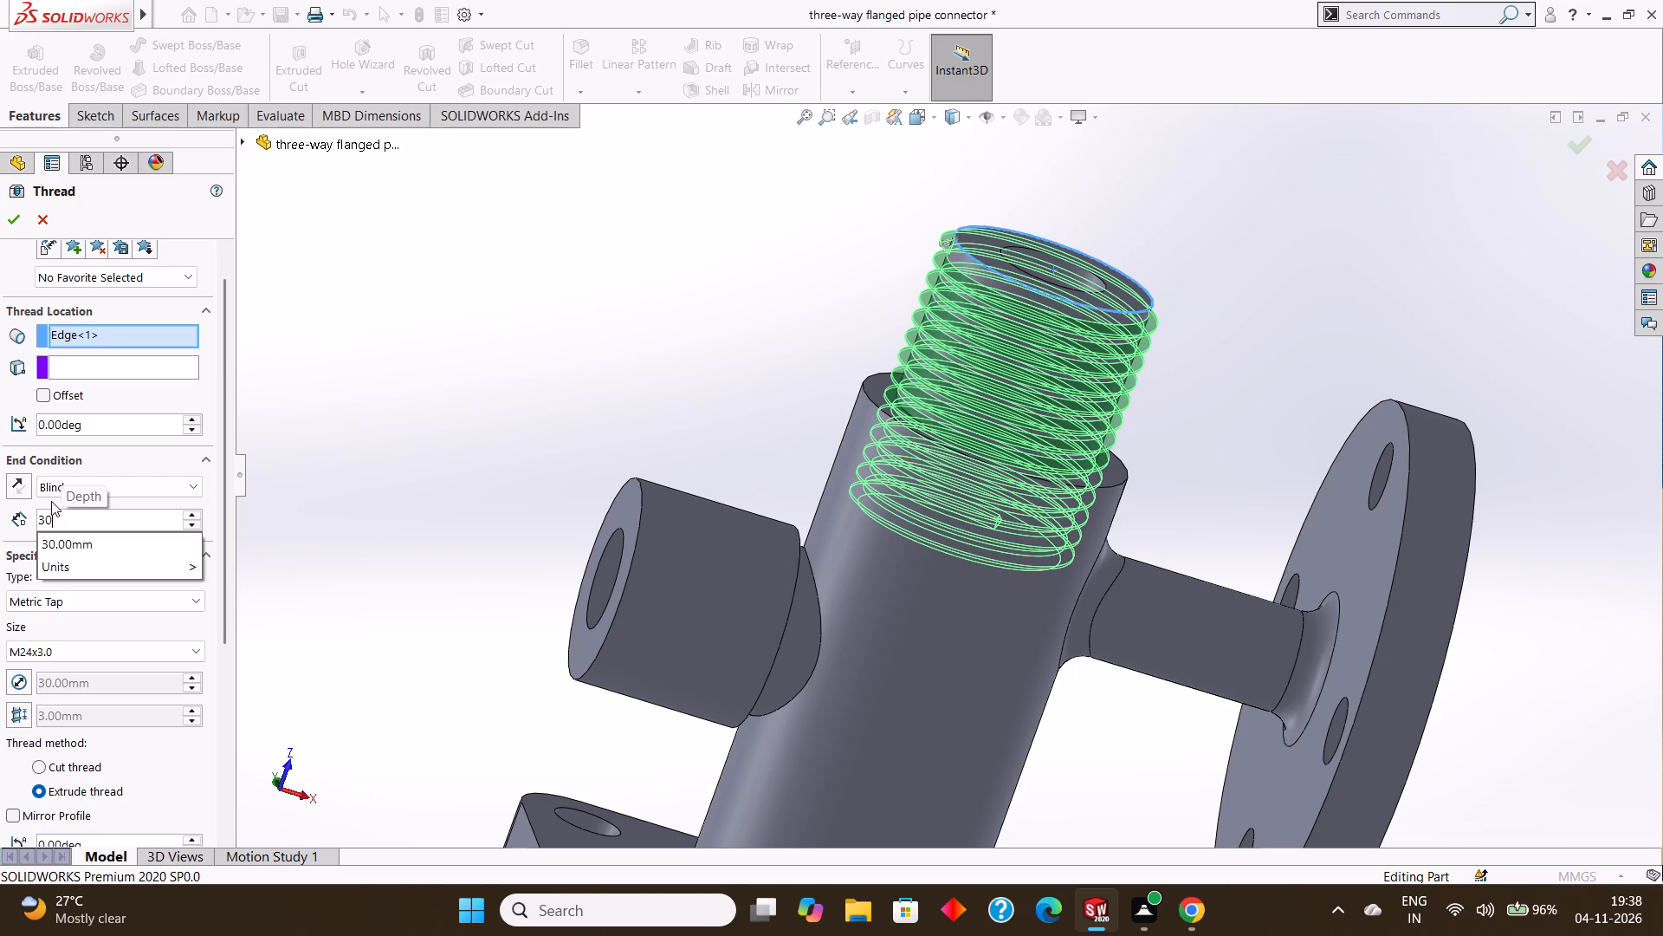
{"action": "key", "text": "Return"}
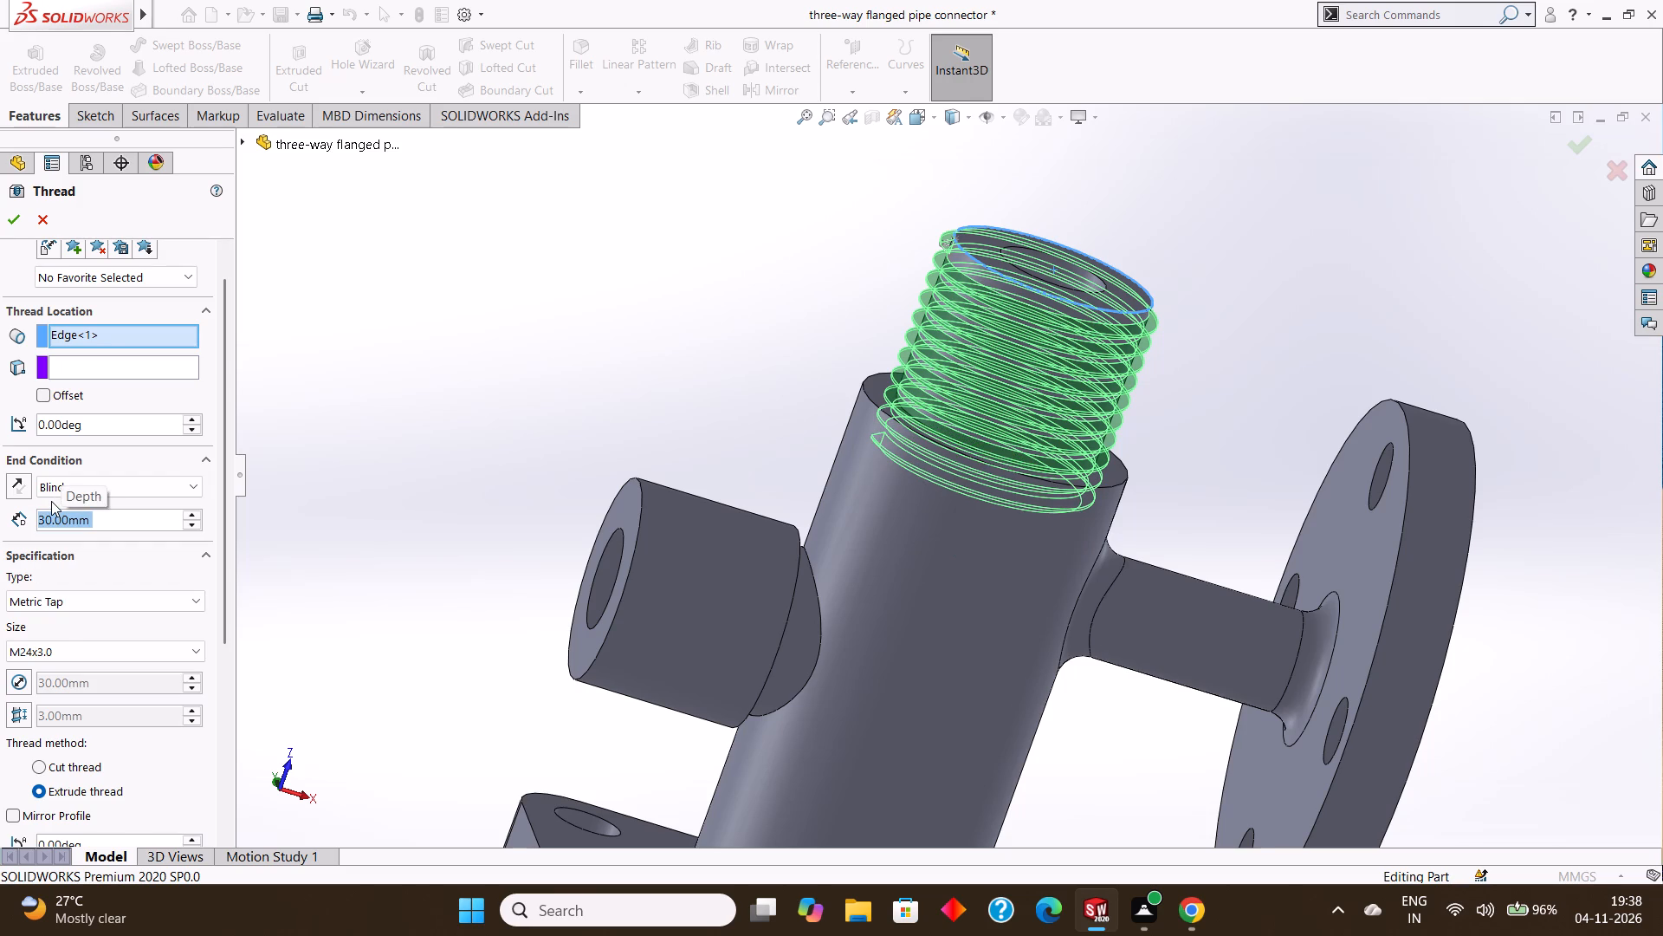
Set the thread's blind depth to 24 mm and create the Metric Tap M24x3.0 thread on the spigot.
{"action": "key", "text": "BackSpace"}
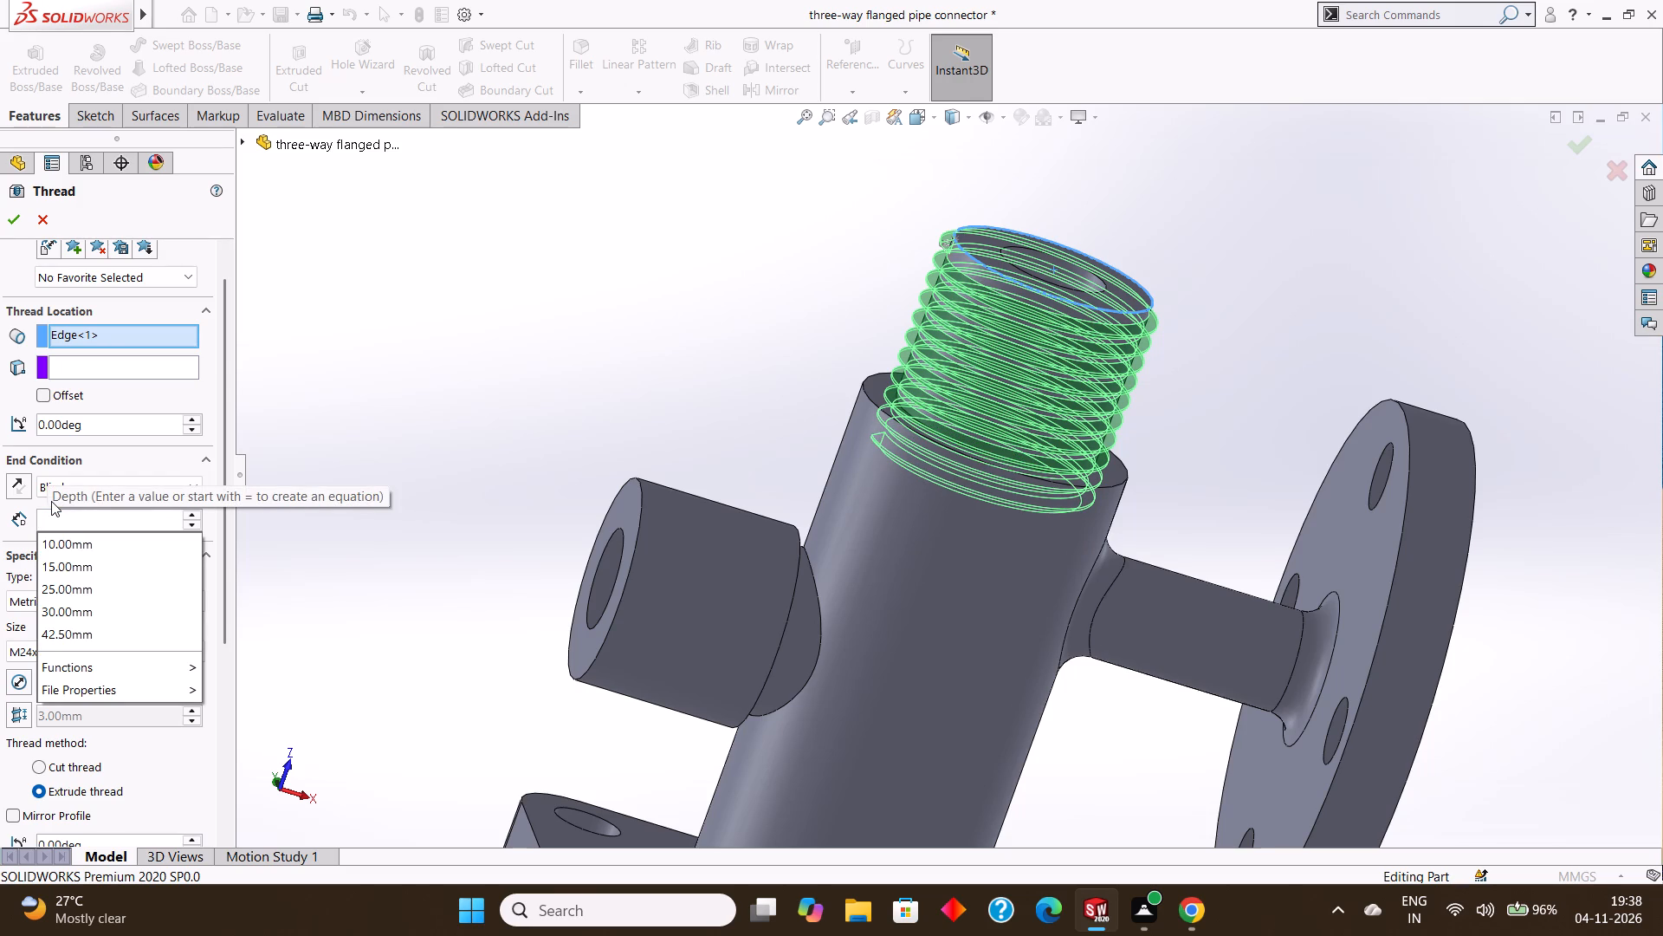
{"action": "key", "text": "2"}
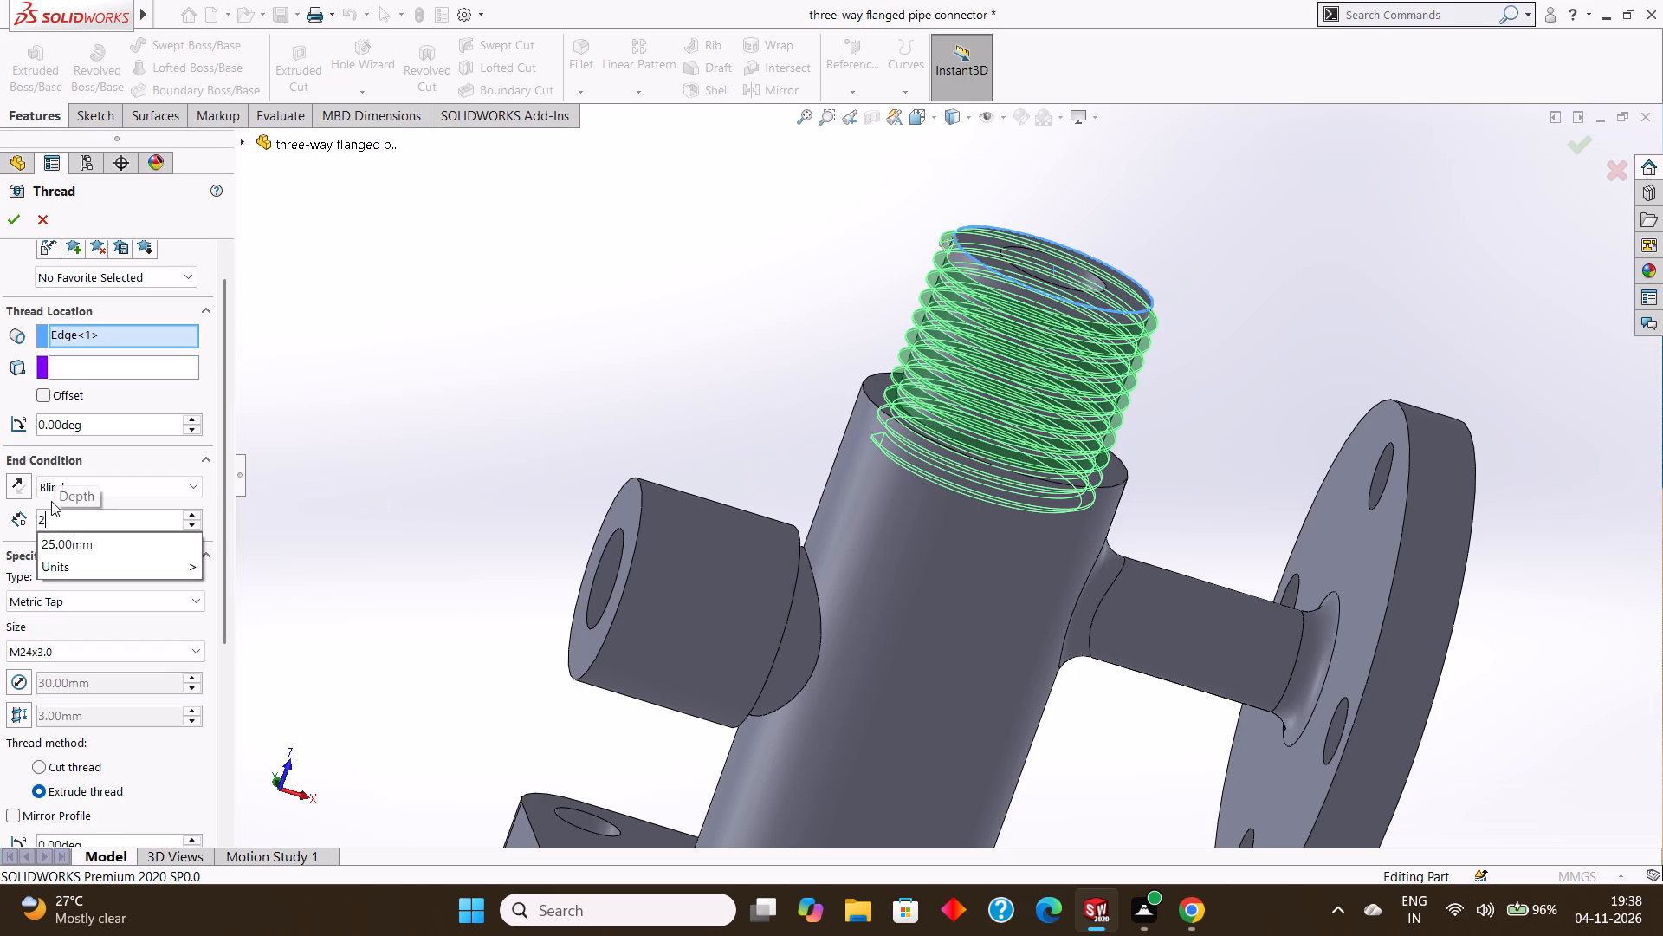
{"action": "key", "text": "4"}
{"action": "key", "text": "Return"}
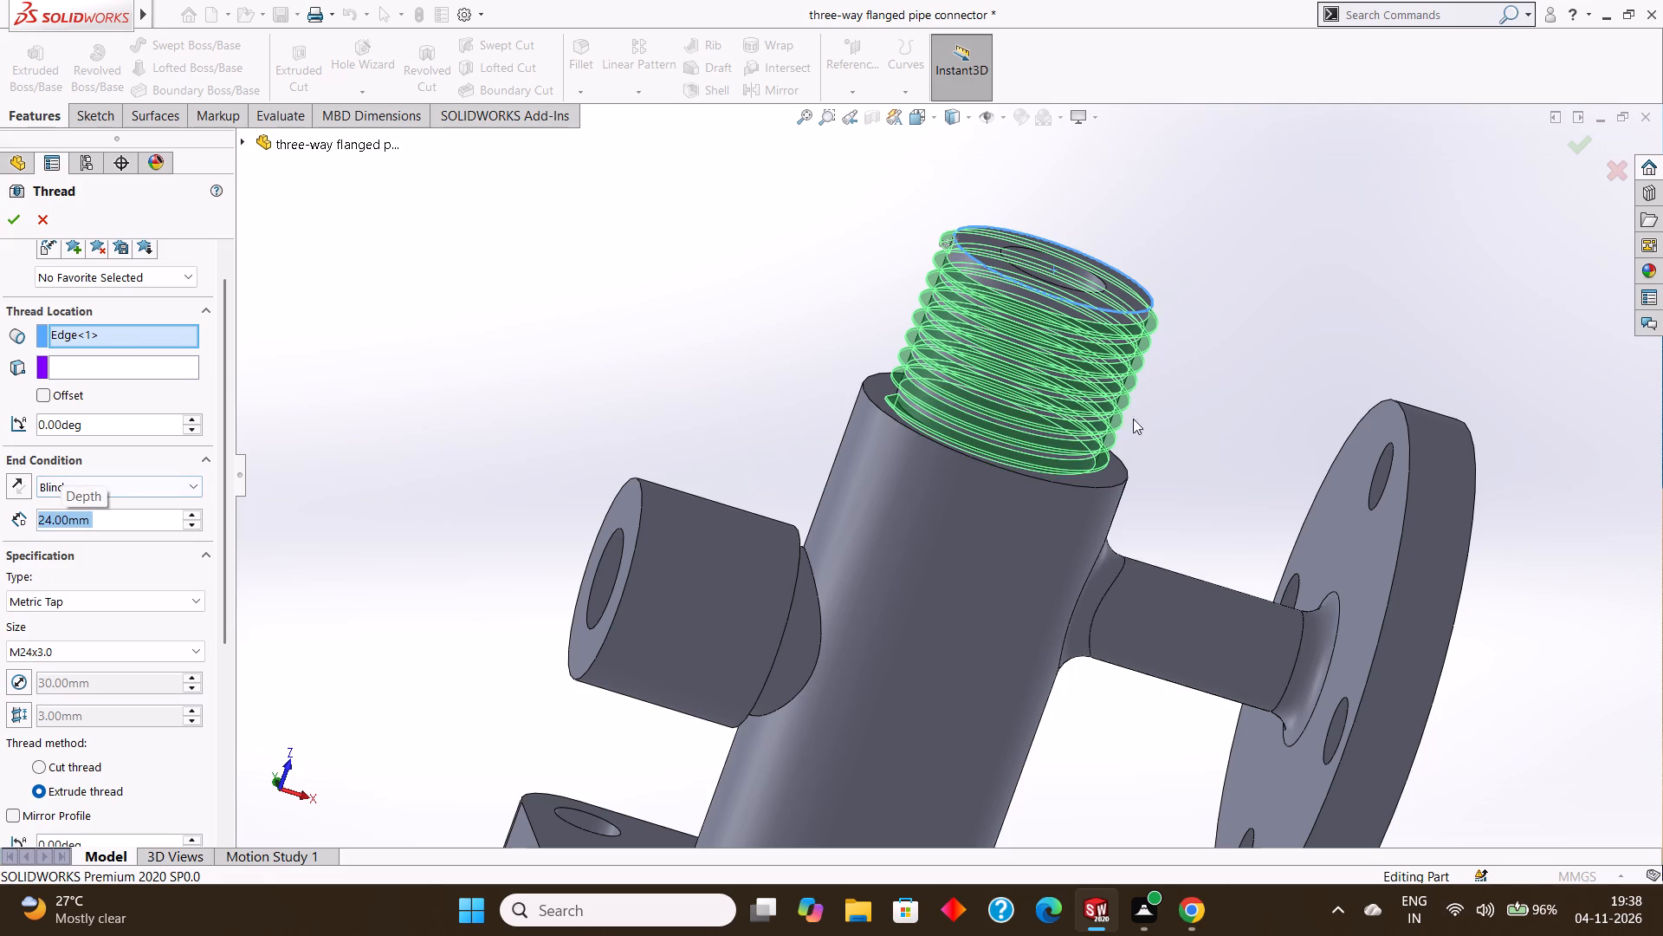
{"action": "middle_click_drag", "start_coordinate": [1136, 402], "coordinate": [1091, 452]}
{"action": "middle_click_drag", "start_coordinate": [1136, 358], "coordinate": [1154, 364]}
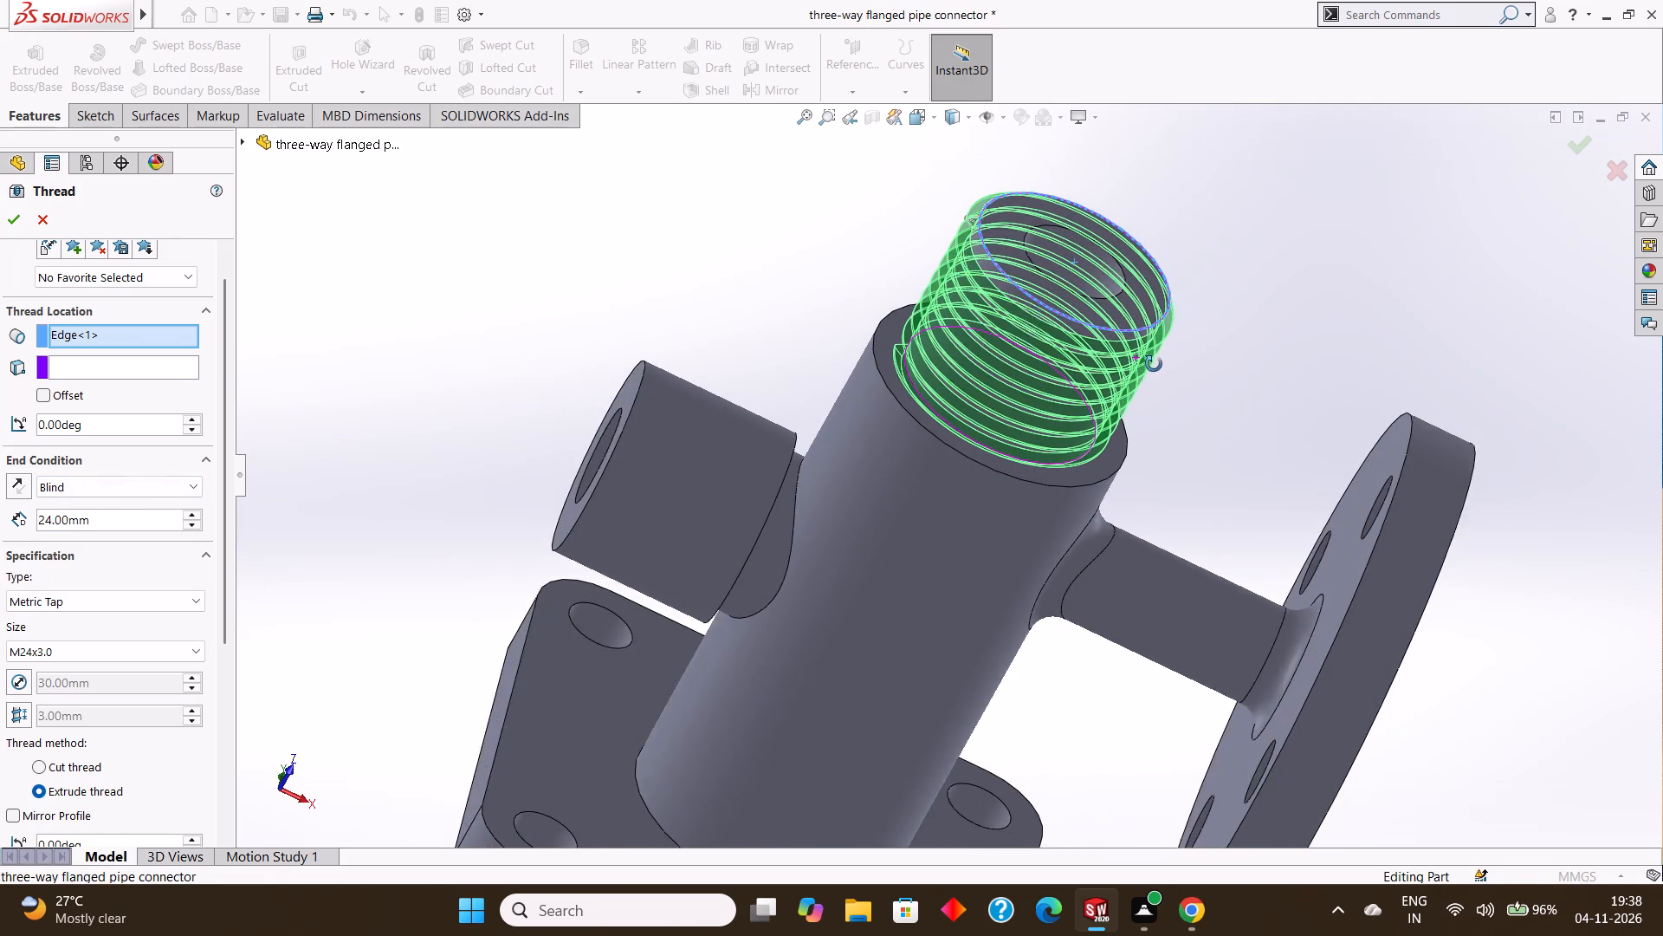
{"action": "middle_click_drag", "start_coordinate": [1154, 364], "coordinate": [1155, 365]}
{"action": "scroll", "coordinate": [1155, 365], "scroll_direction": "up", "scroll_amount": 1}
{"action": "middle_click_drag", "start_coordinate": [1162, 358], "coordinate": [1110, 329]}
{"action": "middle_click_drag", "start_coordinate": [1171, 326], "coordinate": [1189, 293]}
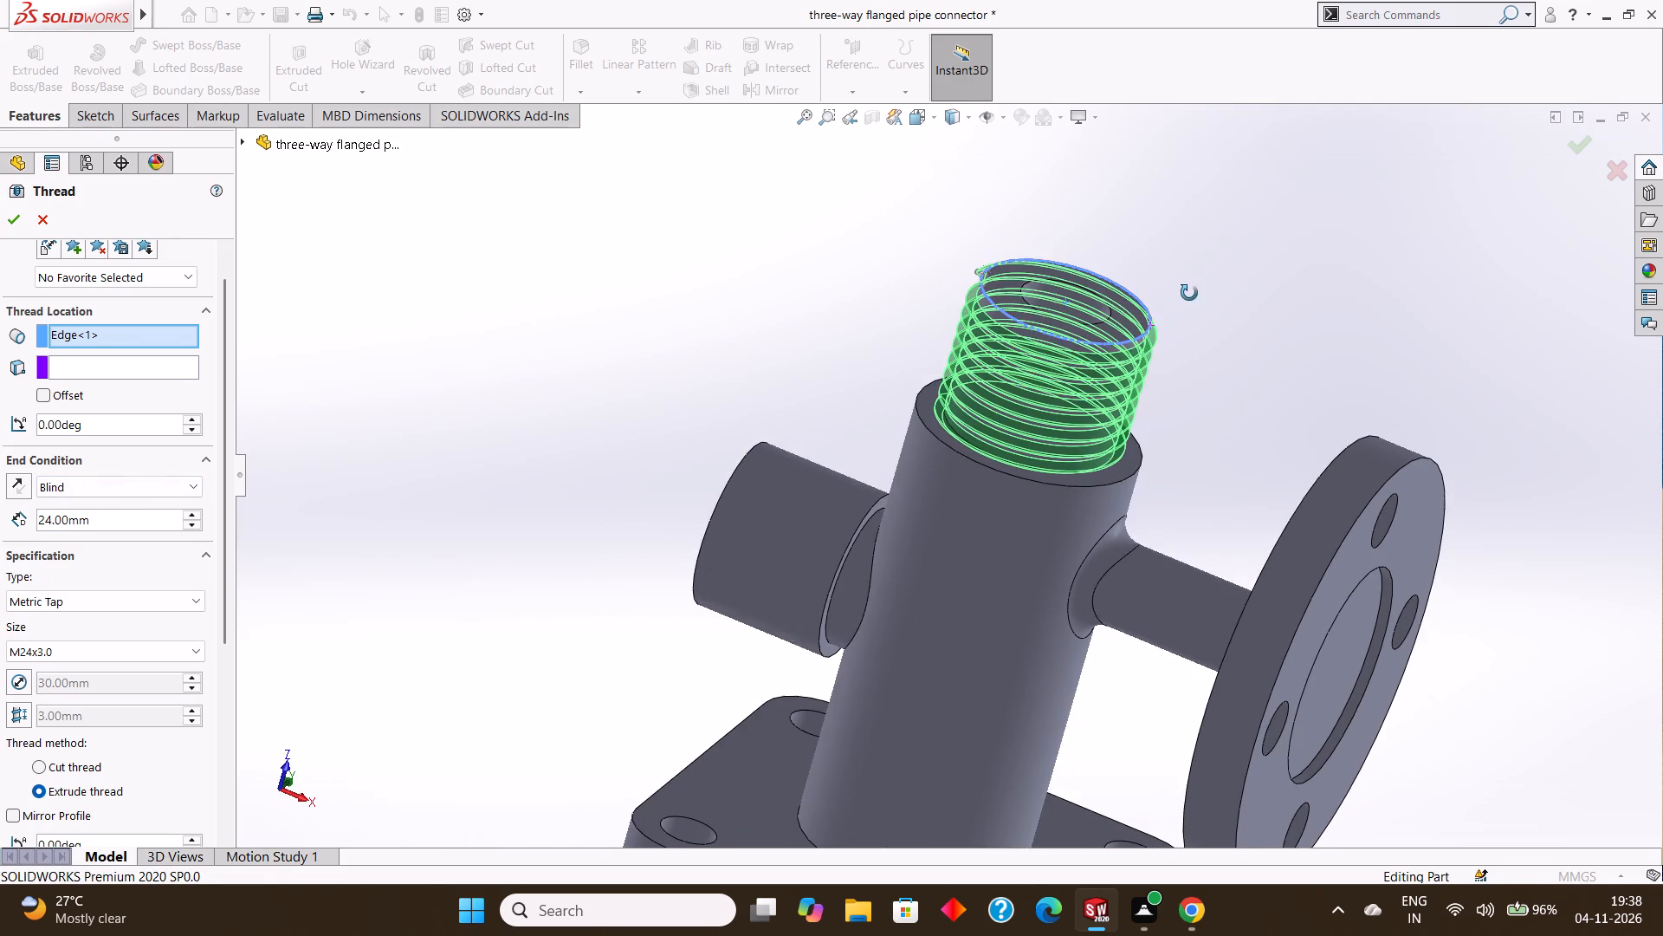
{"action": "middle_click_drag", "start_coordinate": [1189, 293], "coordinate": [1192, 293]}
{"action": "left_click", "coordinate": [12, 214]}
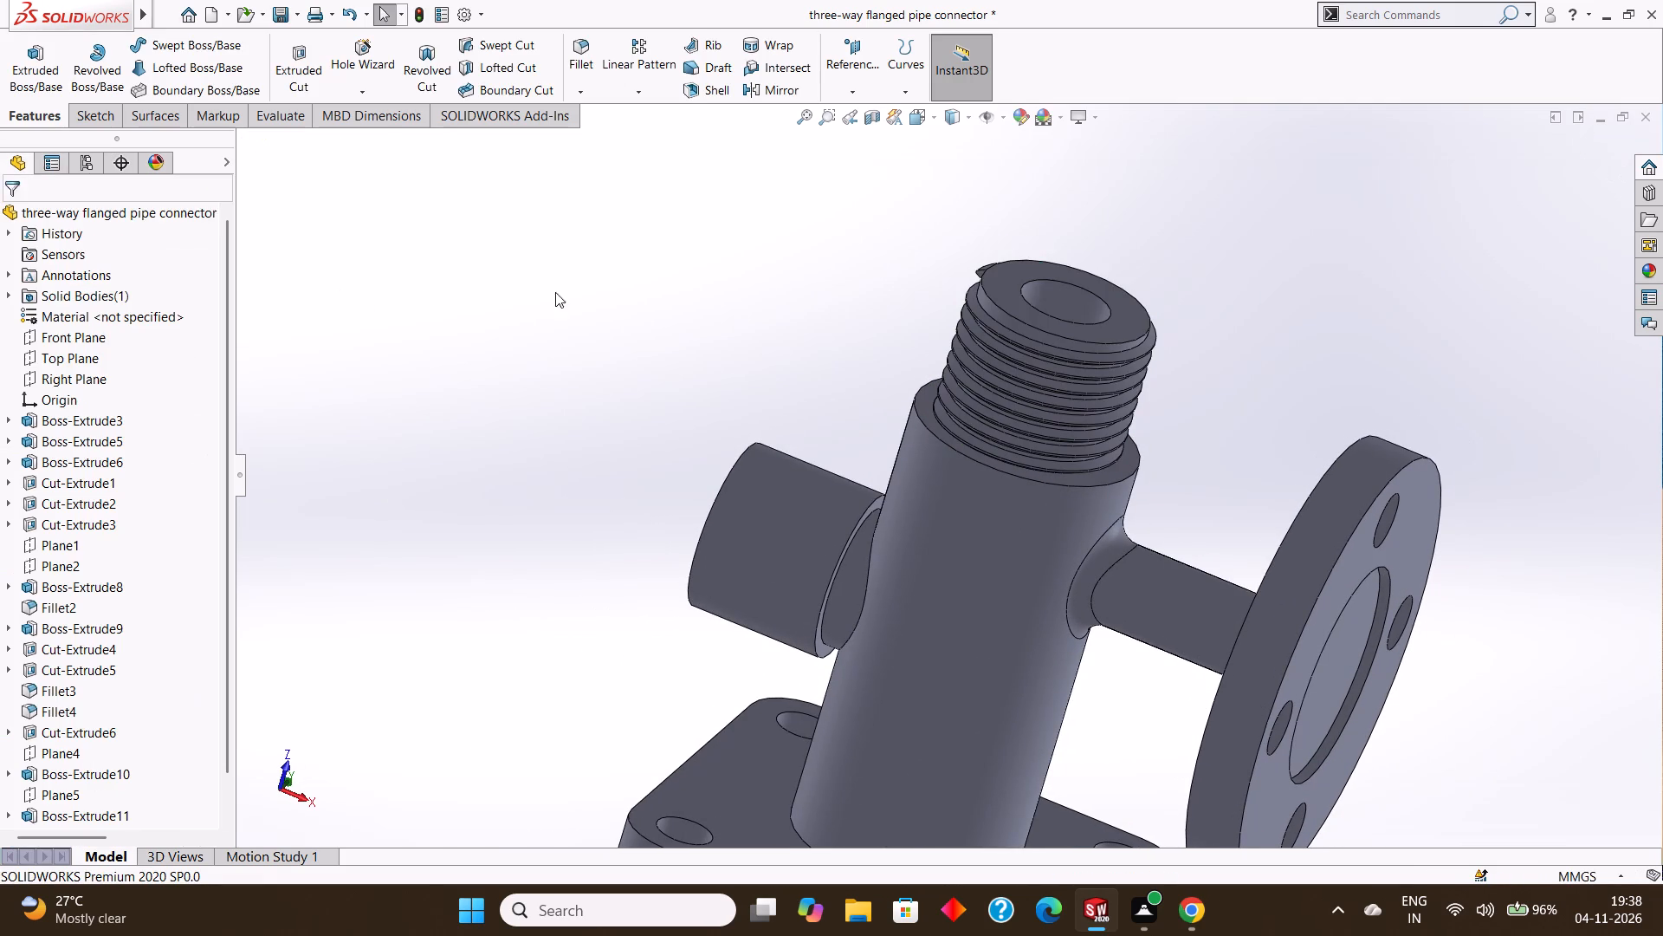
Examine the threaded spigot and the whole connector from several angles.
{"action": "left_click", "coordinate": [634, 292]}
{"action": "middle_click_drag", "start_coordinate": [638, 293], "coordinate": [700, 395]}
{"action": "middle_click_drag", "start_coordinate": [711, 389], "coordinate": [661, 289]}
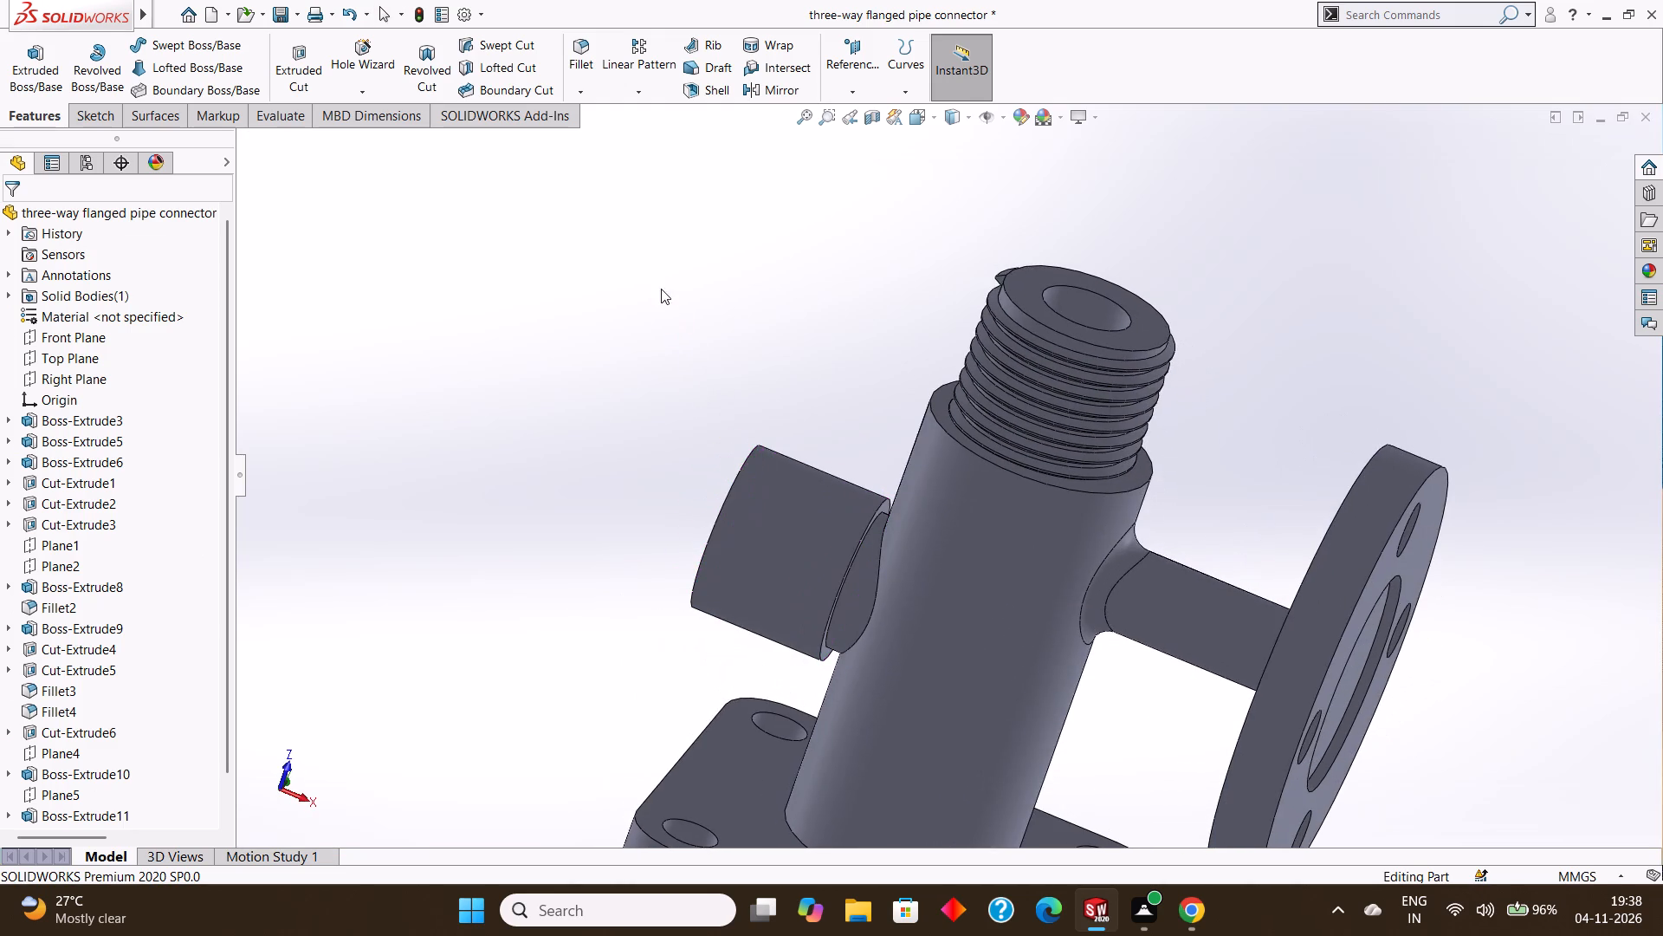
{"action": "middle_click_drag", "start_coordinate": [689, 315], "coordinate": [695, 299]}
{"action": "scroll", "coordinate": [694, 306], "scroll_direction": "up", "scroll_amount": 2}
{"action": "middle_click_drag", "start_coordinate": [693, 308], "coordinate": [725, 376]}
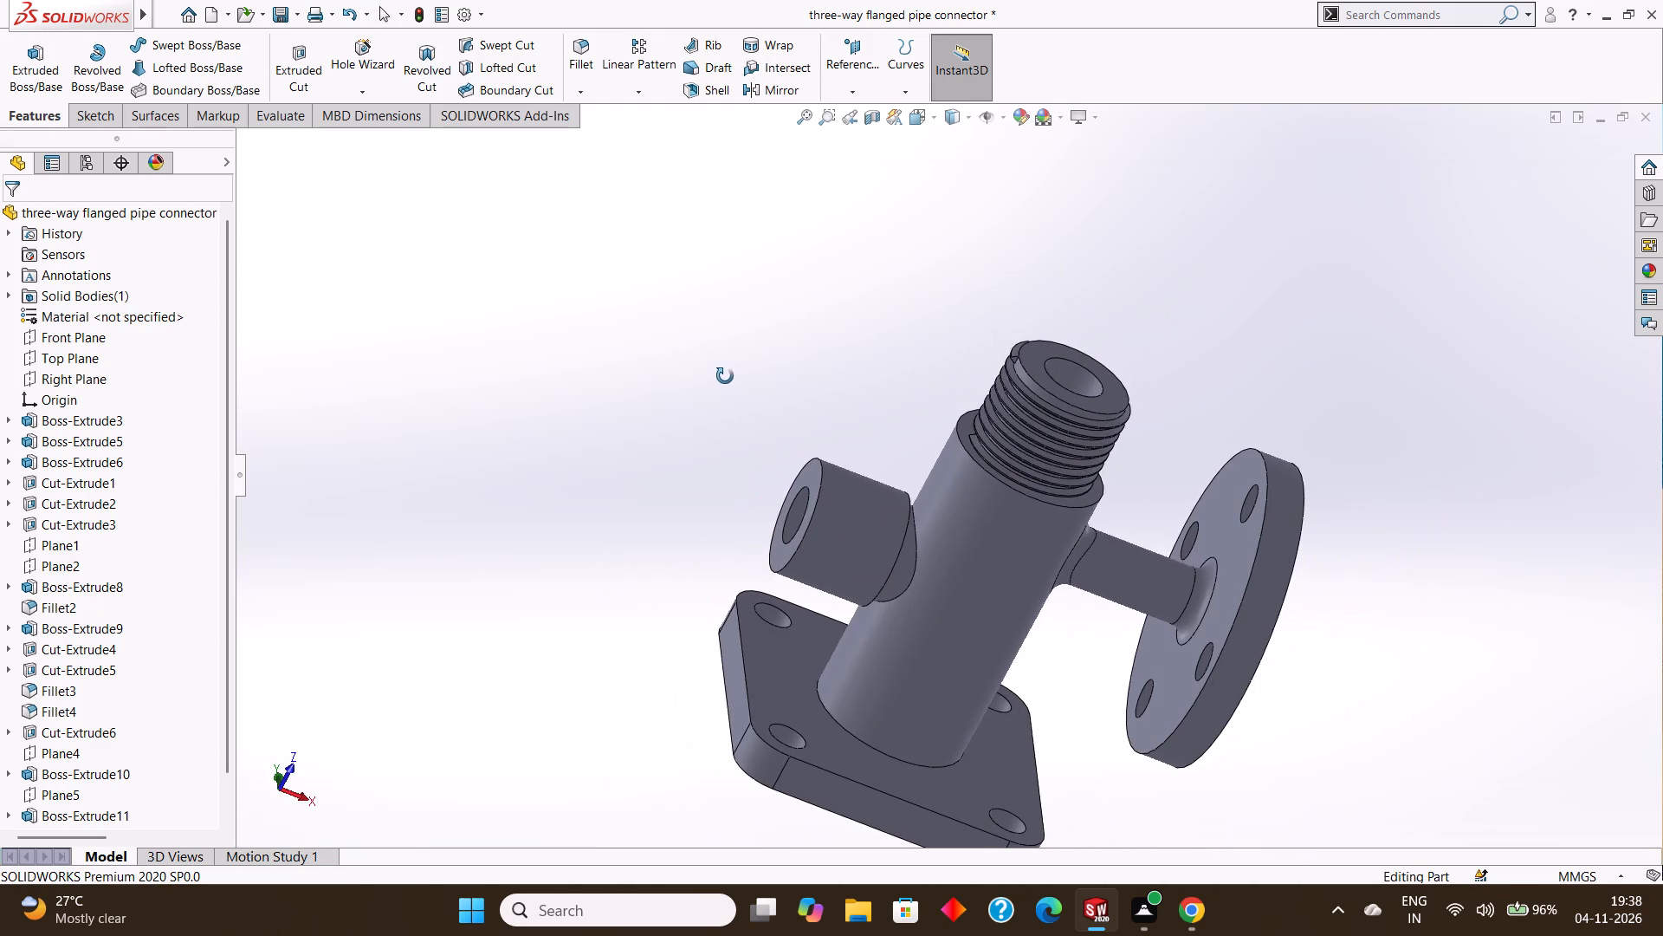
{"action": "middle_click_drag", "start_coordinate": [725, 376], "coordinate": [721, 375]}
Save the part, rebuilding the document first.
{"action": "key", "text": "ctrl+s"}
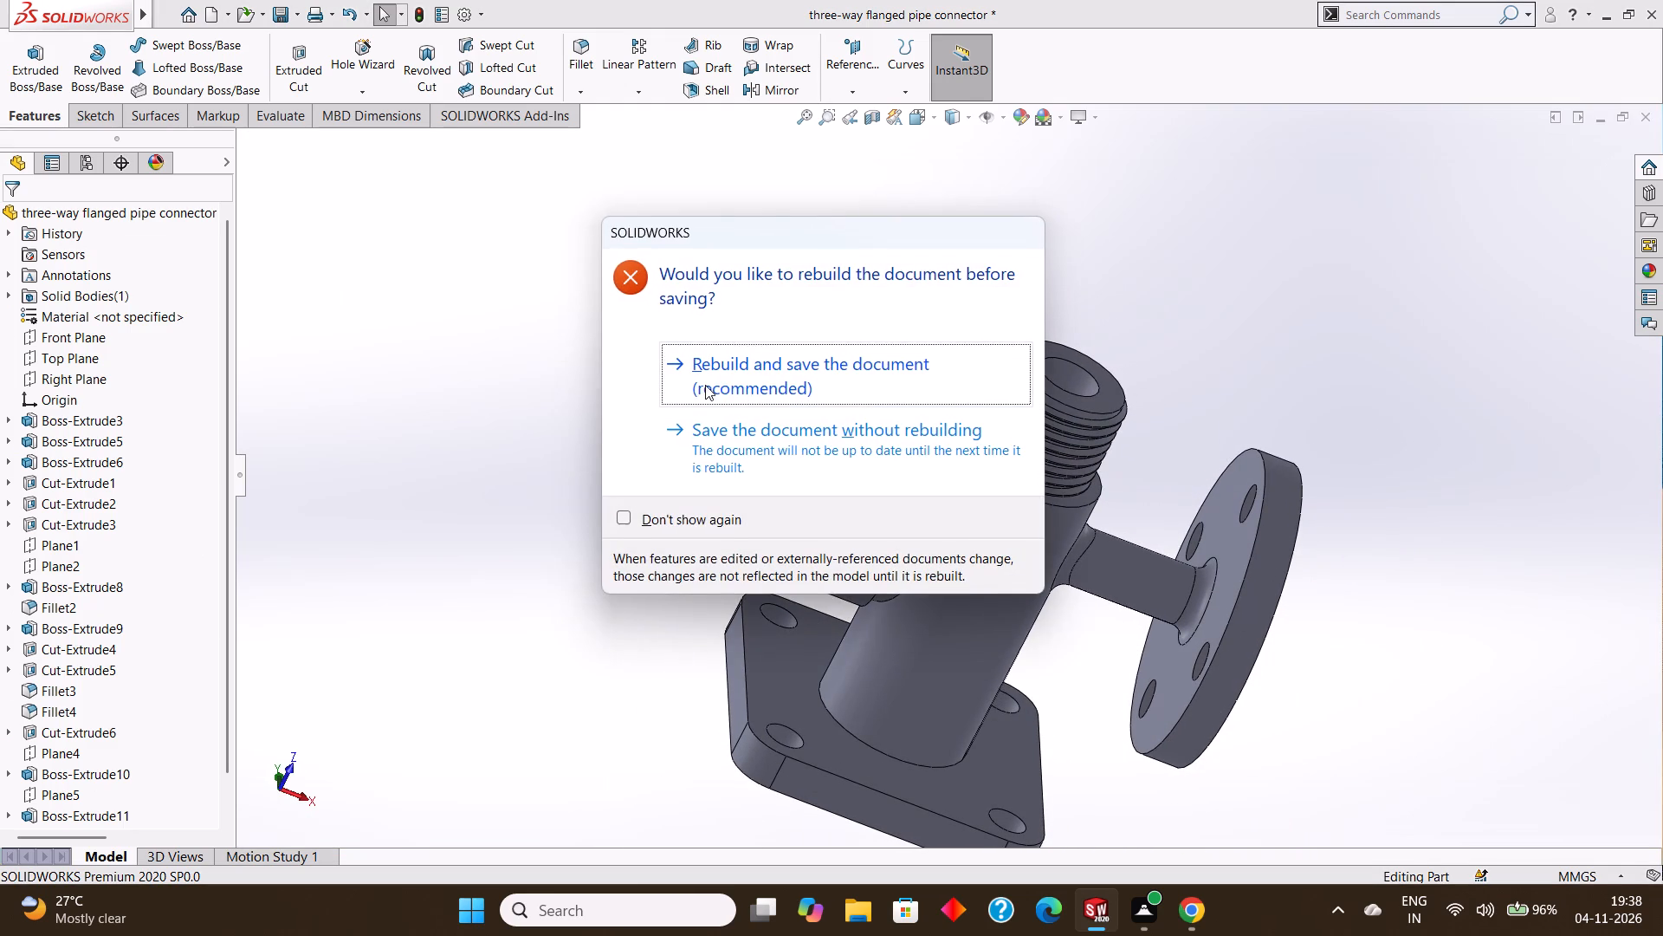
{"action": "left_click", "coordinate": [760, 358]}
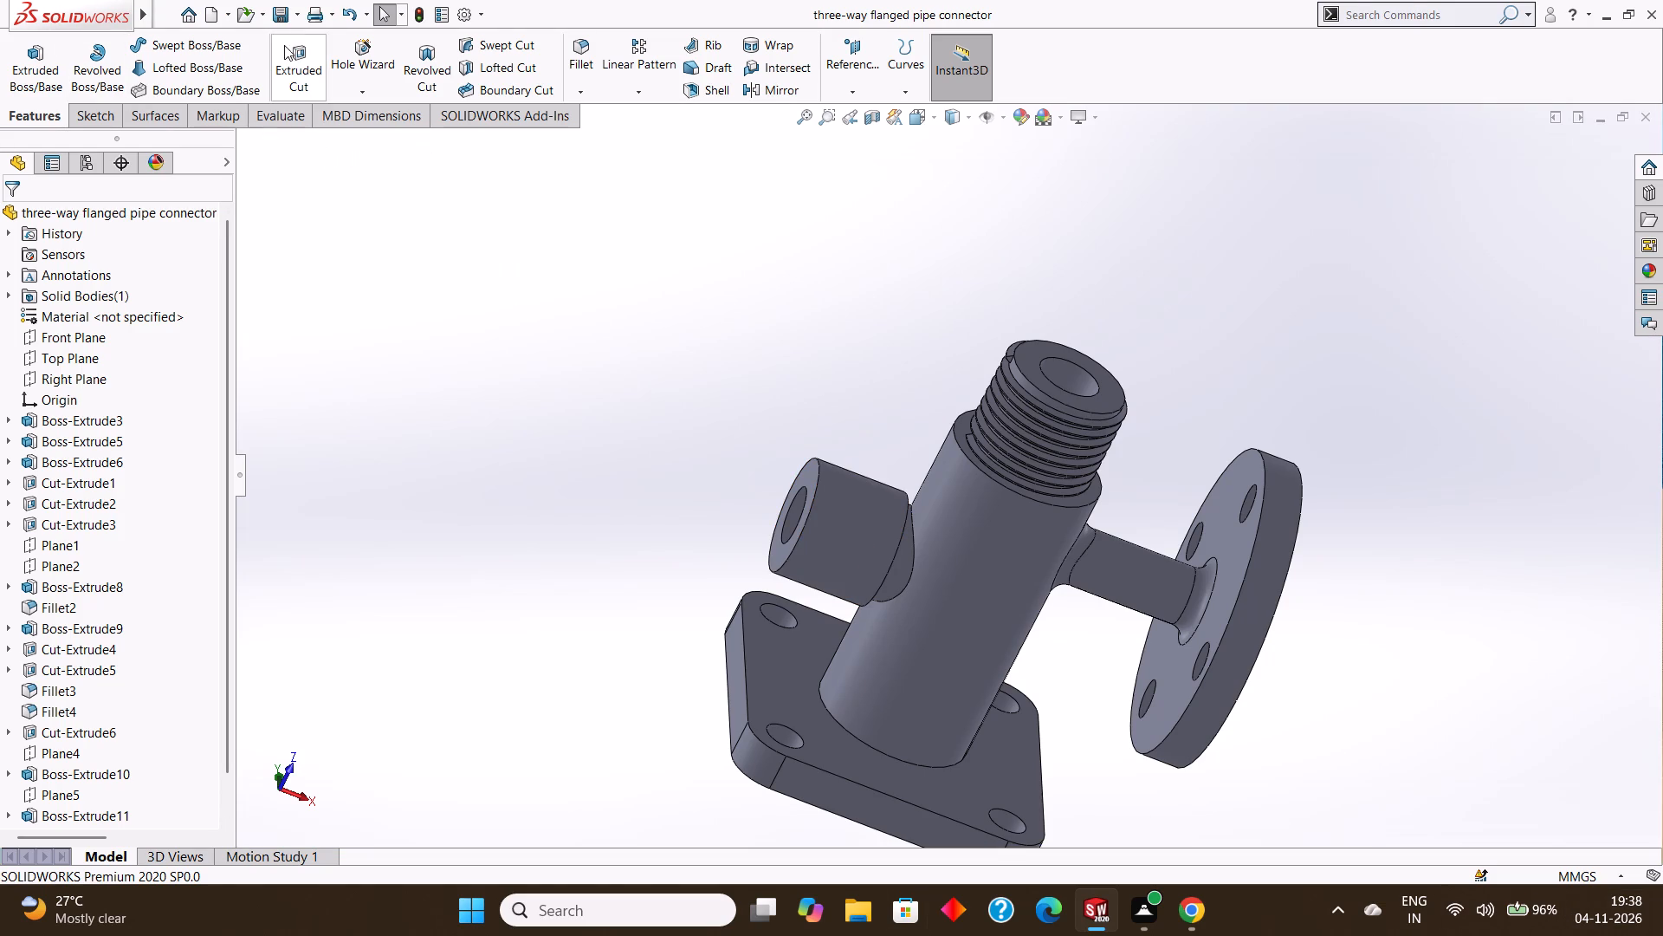
Save a copy of the connector in Adobe Portable Document Format (*.pdf) as "three-way flanged pipe connector" in the tryfuji folder.
{"action": "left_click", "coordinate": [295, 18]}
{"action": "left_click", "coordinate": [311, 62]}
{"action": "left_click", "coordinate": [987, 522]}
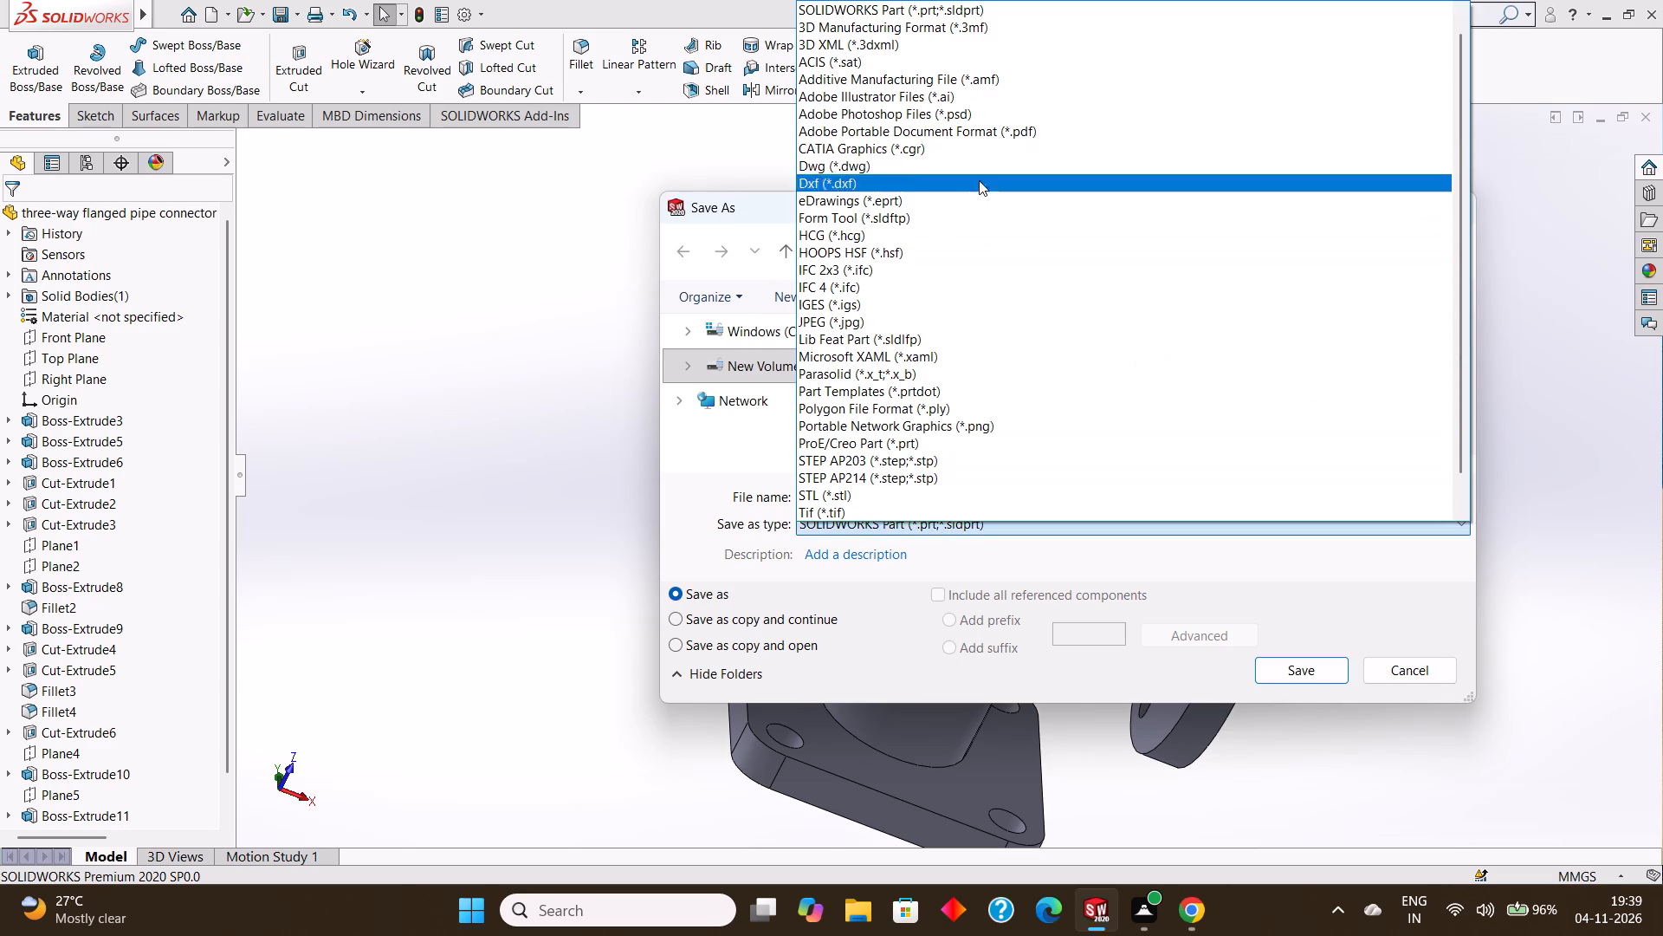
{"action": "left_click", "coordinate": [996, 130]}
{"action": "left_click", "coordinate": [1009, 553]}
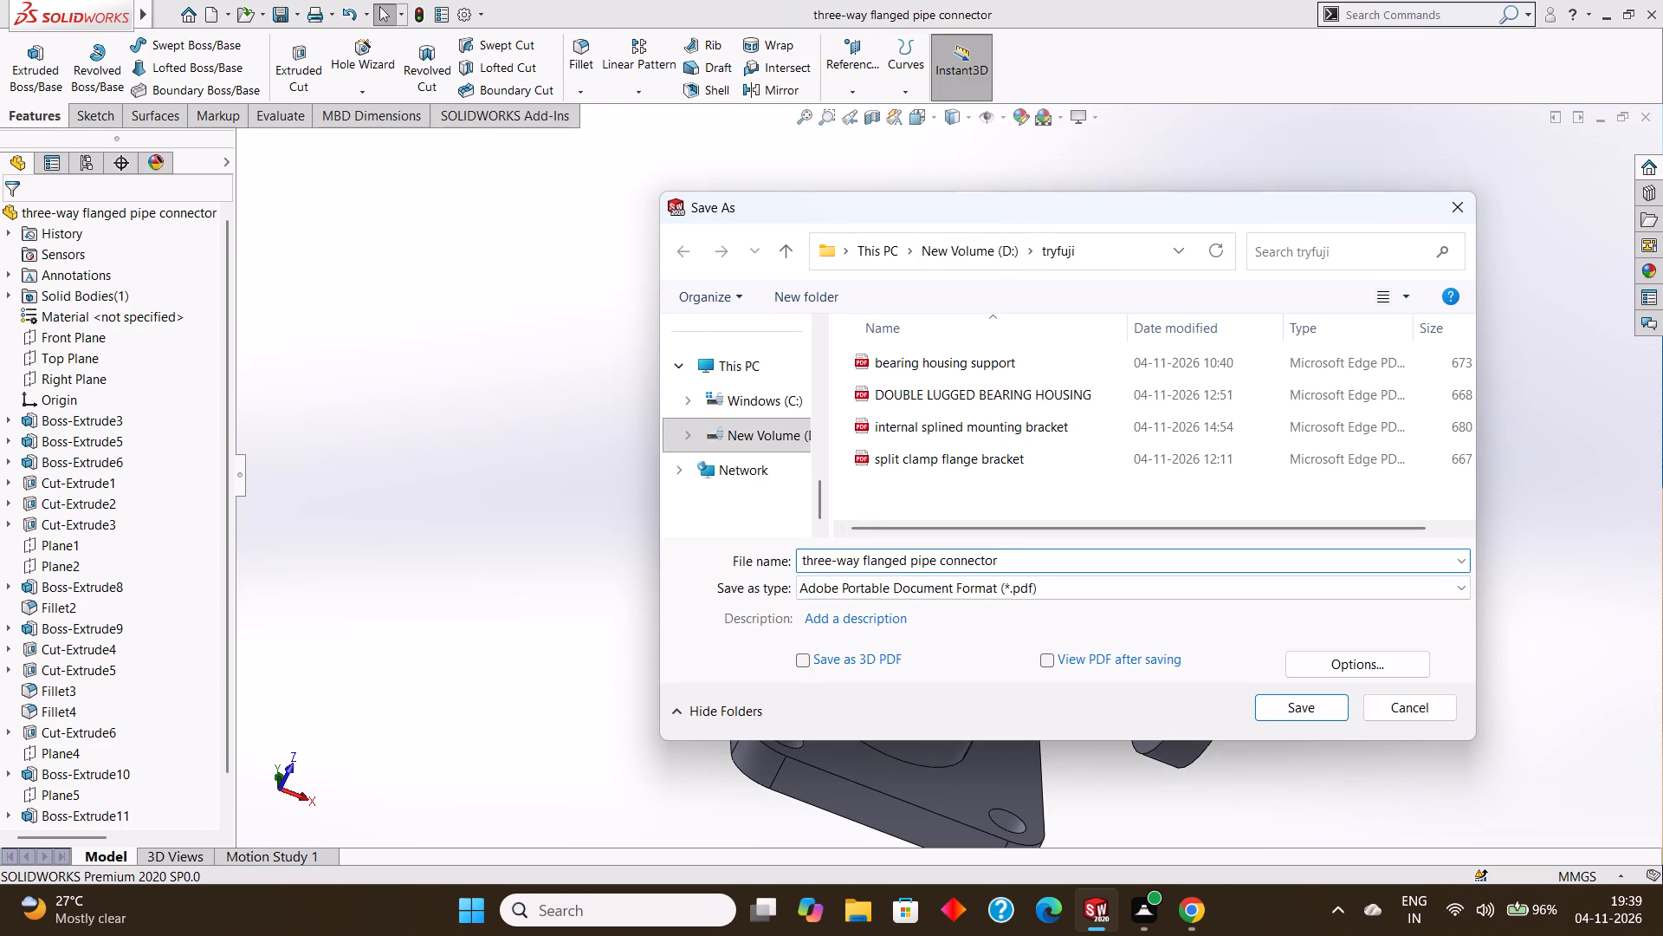
{"action": "left_click", "coordinate": [1301, 703]}
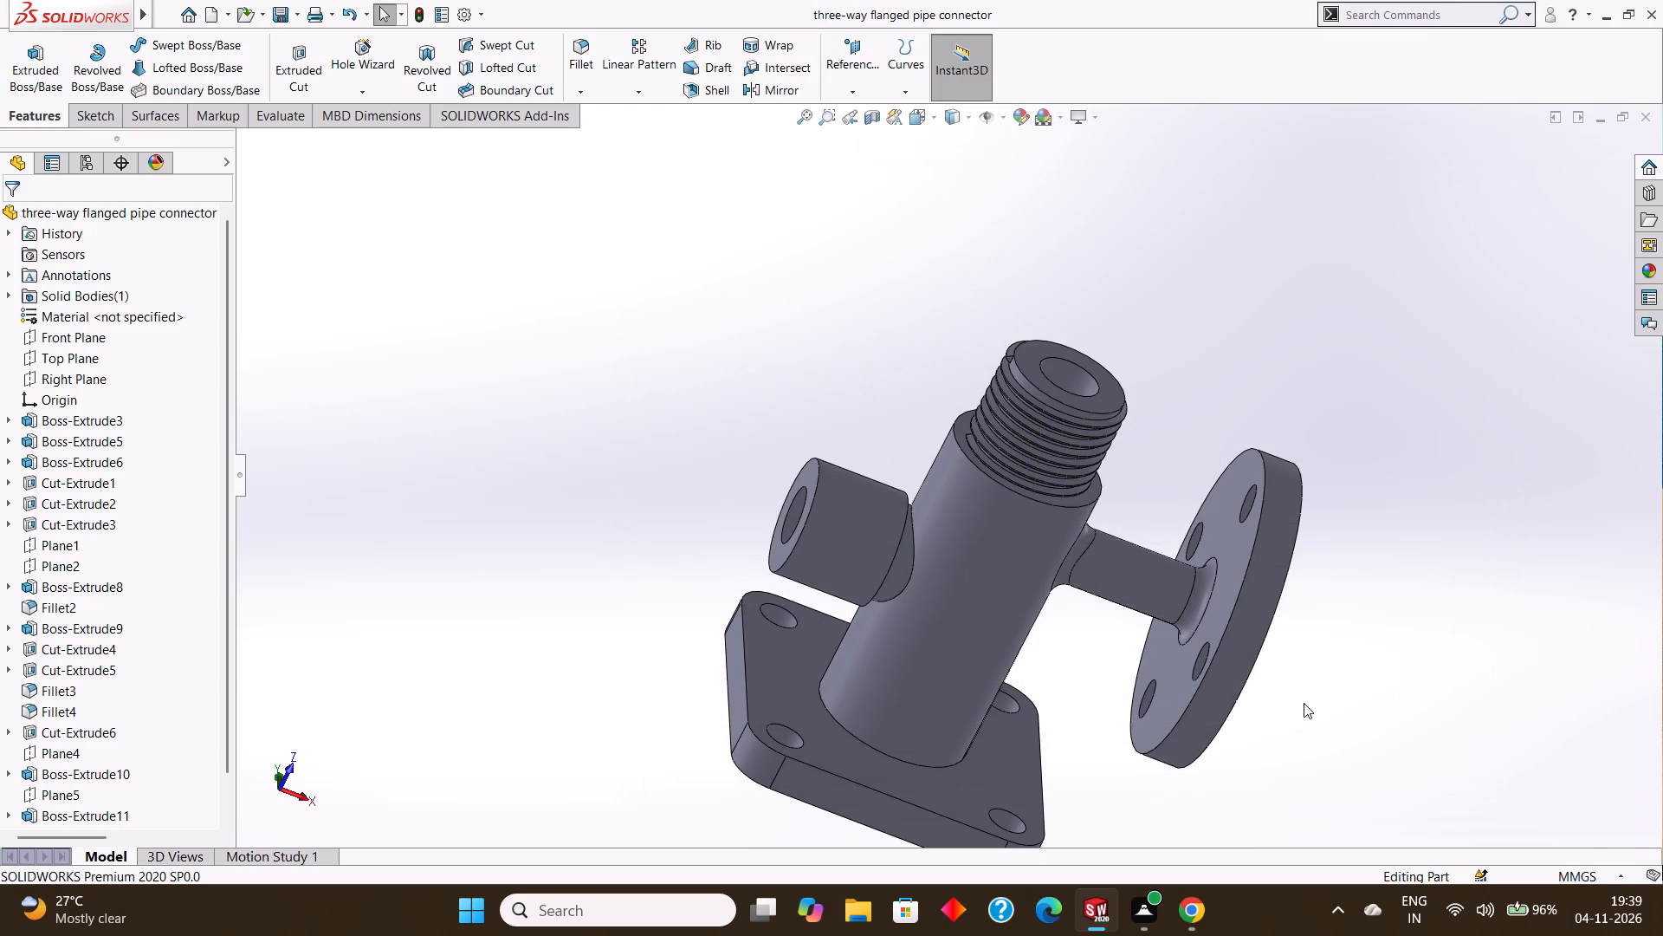
Examine the finished connector from several angles, including its threaded spigot, bored side boss and flanges.
{"action": "middle_click_drag", "start_coordinate": [1341, 660], "coordinate": [1291, 588]}
{"action": "scroll", "coordinate": [1310, 570], "scroll_direction": "up", "scroll_amount": 2}
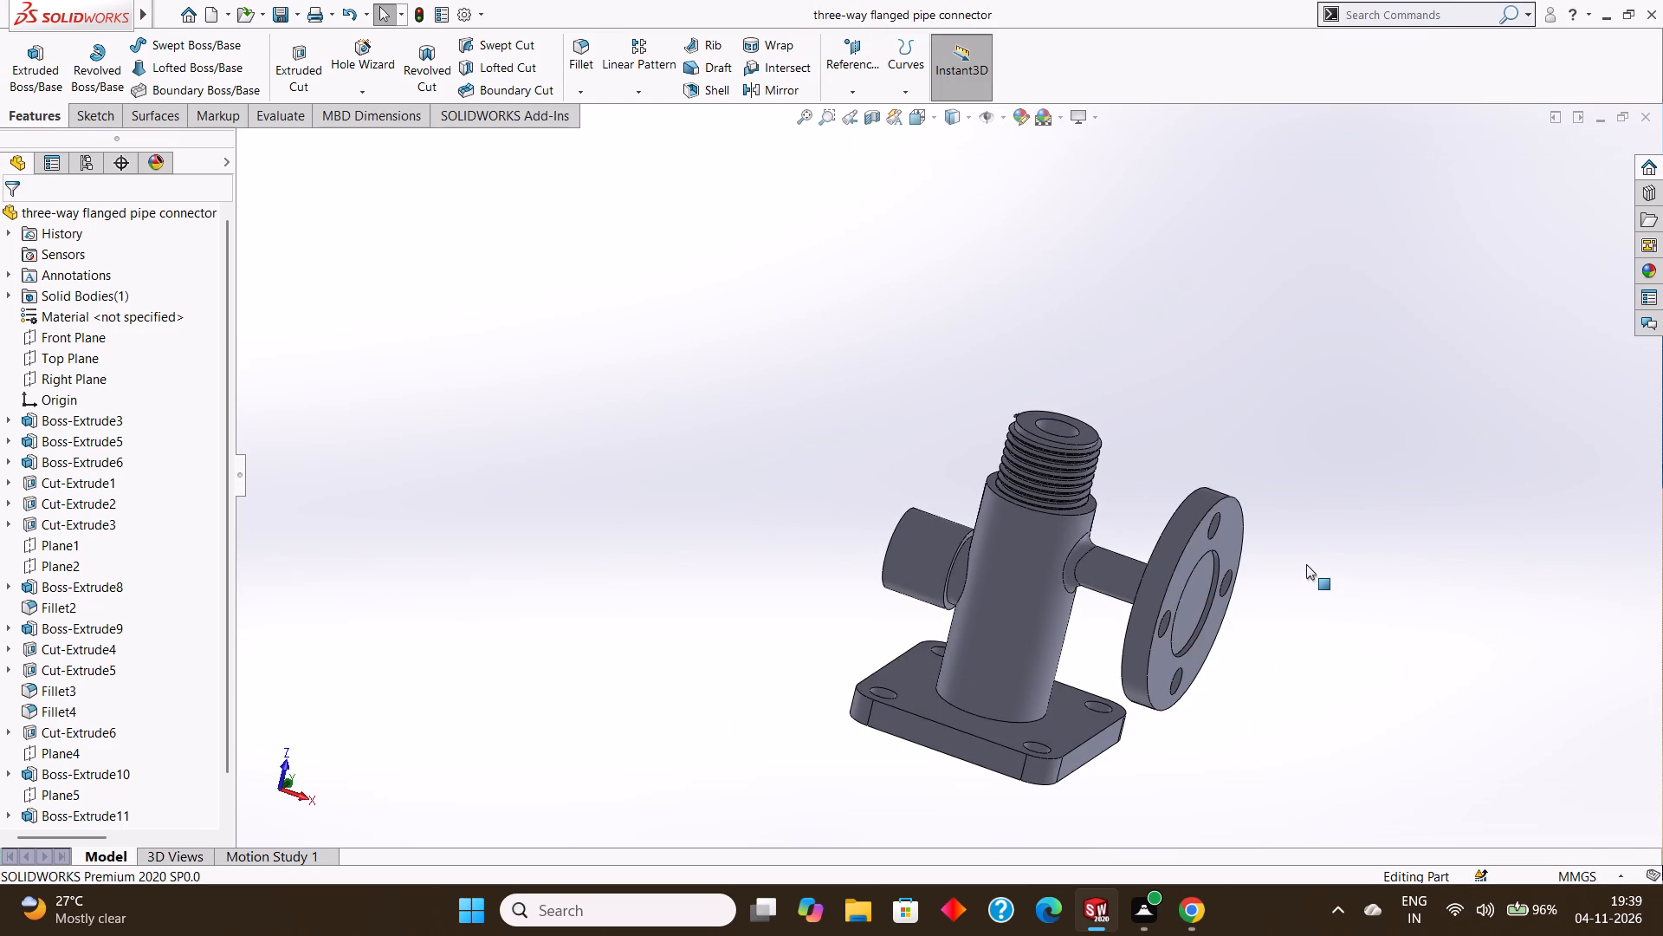
{"action": "middle_click_drag", "start_coordinate": [1306, 564], "coordinate": [1336, 569]}
{"action": "middle_click_drag", "start_coordinate": [1338, 553], "coordinate": [1298, 498]}
{"action": "middle_click_drag", "start_coordinate": [1224, 480], "coordinate": [1276, 562]}
{"action": "middle_click_drag", "start_coordinate": [1259, 455], "coordinate": [1224, 434]}
{"action": "middle_click_drag", "start_coordinate": [1155, 430], "coordinate": [1185, 468]}
{"action": "middle_click_drag", "start_coordinate": [1202, 452], "coordinate": [1174, 412]}
{"action": "scroll", "coordinate": [1168, 404], "scroll_direction": "down", "scroll_amount": 2}
{"action": "middle_click_drag", "start_coordinate": [1174, 417], "coordinate": [1273, 528]}
{"action": "middle_click_drag", "start_coordinate": [1277, 460], "coordinate": [1208, 330]}
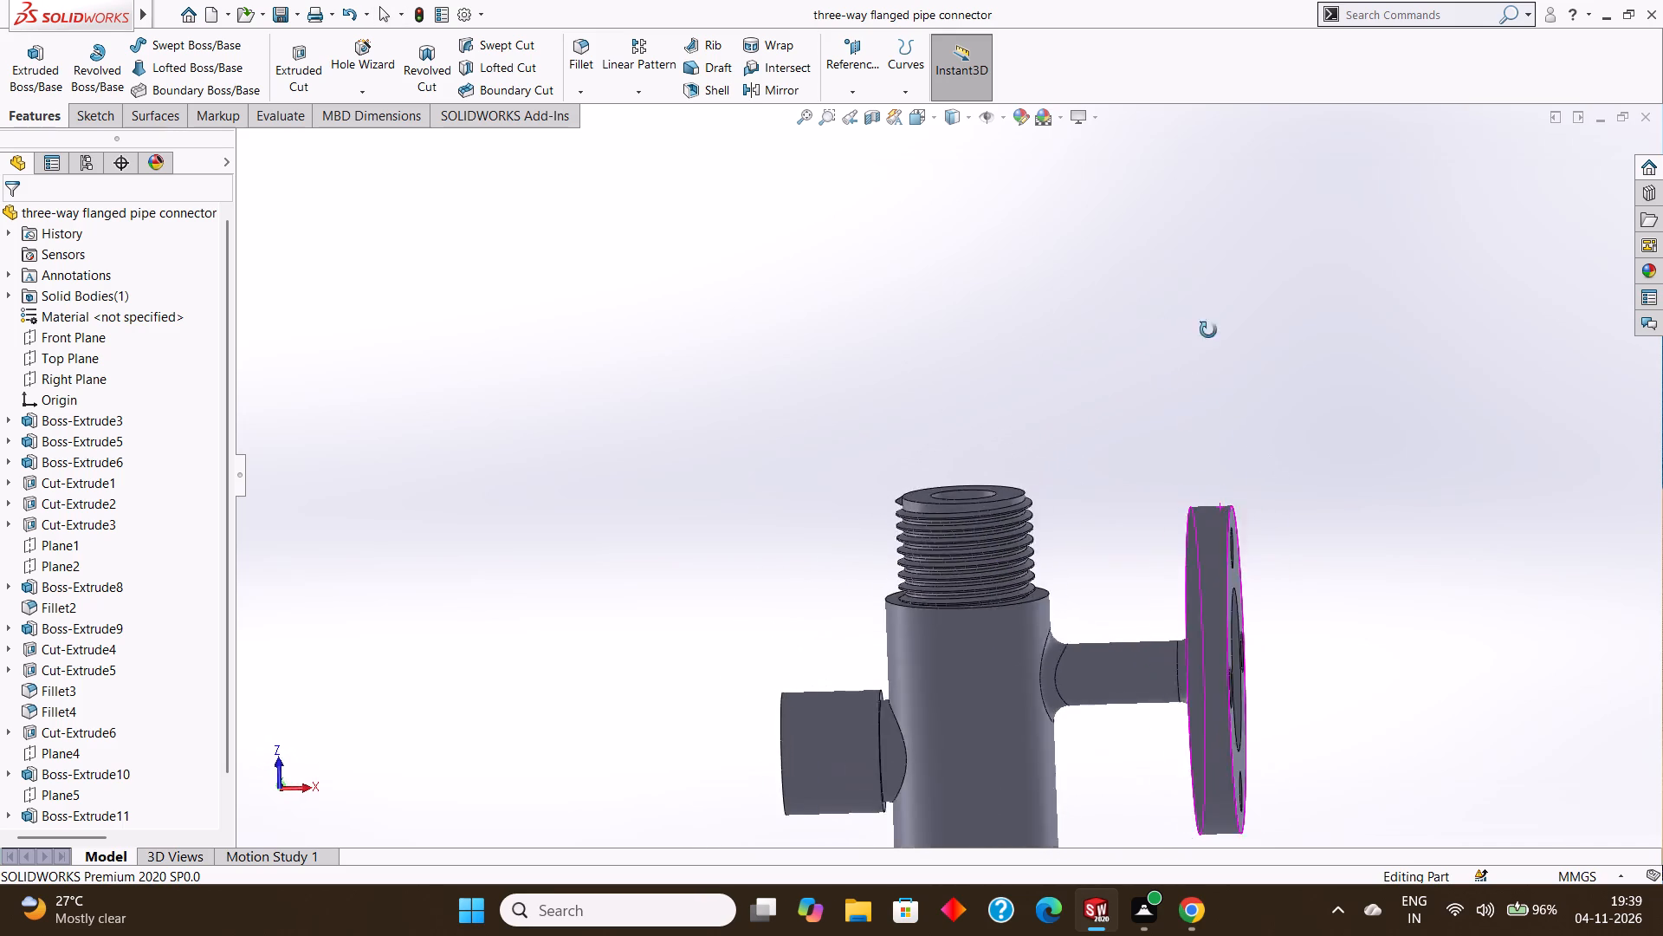
{"action": "middle_click_drag", "start_coordinate": [1208, 330], "coordinate": [1221, 381]}
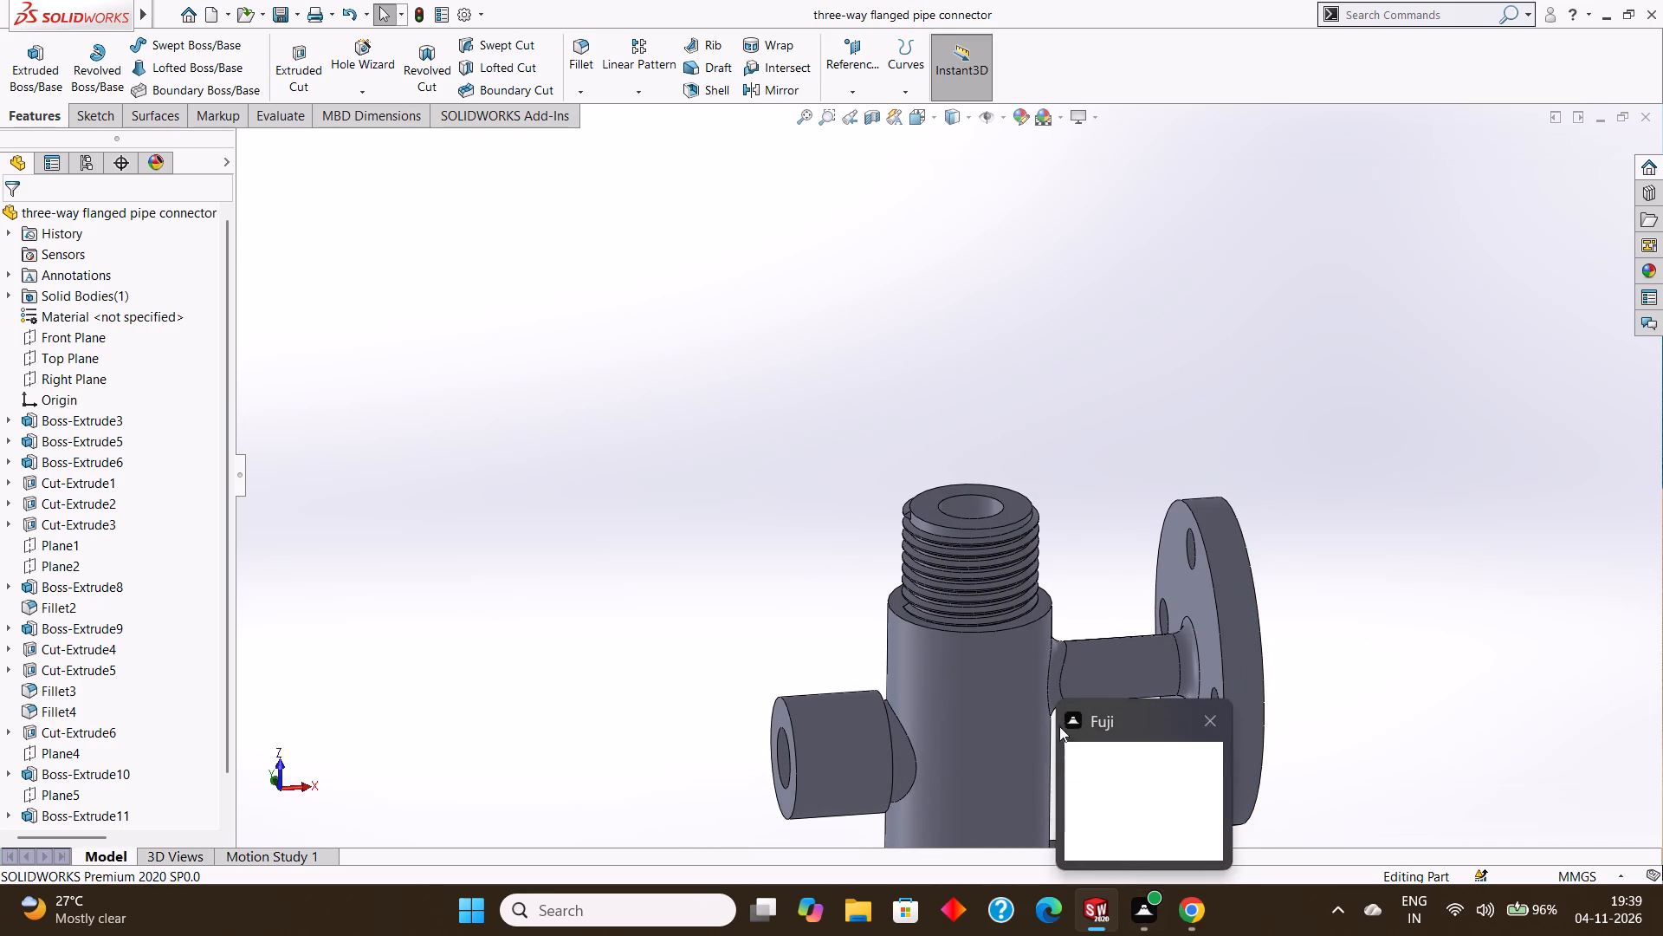